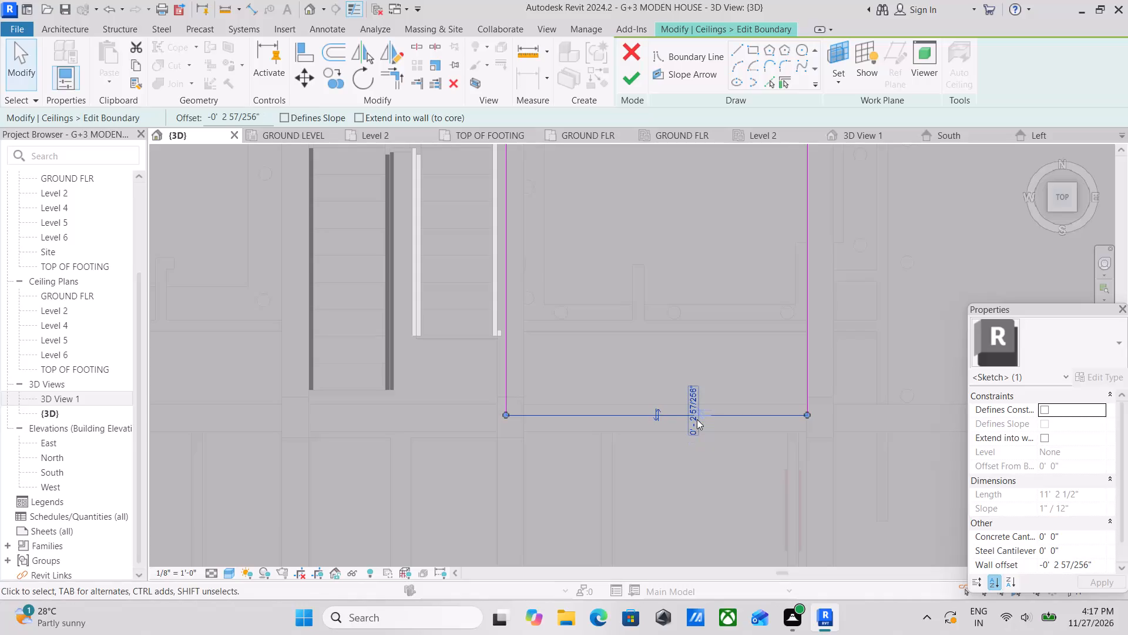
Nudge the ceiling's south boundary line north towards the interior wall, to a wall offset of 3' 3 135/256".
{"action": "key", "text": "Up"}
{"action": "key", "text": "Up"}
{"action": "key", "text": "Up"}
{"action": "key", "text": "Up"}
{"action": "key", "text": "Up"}
{"action": "key", "text": "Up"}
{"action": "key", "text": "Up"}
{"action": "key", "text": "Up"}
{"action": "key", "text": "Up"}
{"action": "key", "text": "Up"}
{"action": "key", "text": "Up"}
{"action": "key", "text": "Up"}
{"action": "key", "text": "Up"}
{"action": "key", "text": "Up"}
{"action": "key", "text": "Up"}
{"action": "key", "text": "Up"}
{"action": "key", "text": "Up"}
{"action": "key", "text": "Up"}
{"action": "key", "text": "Up"}
{"action": "key", "text": "Up"}
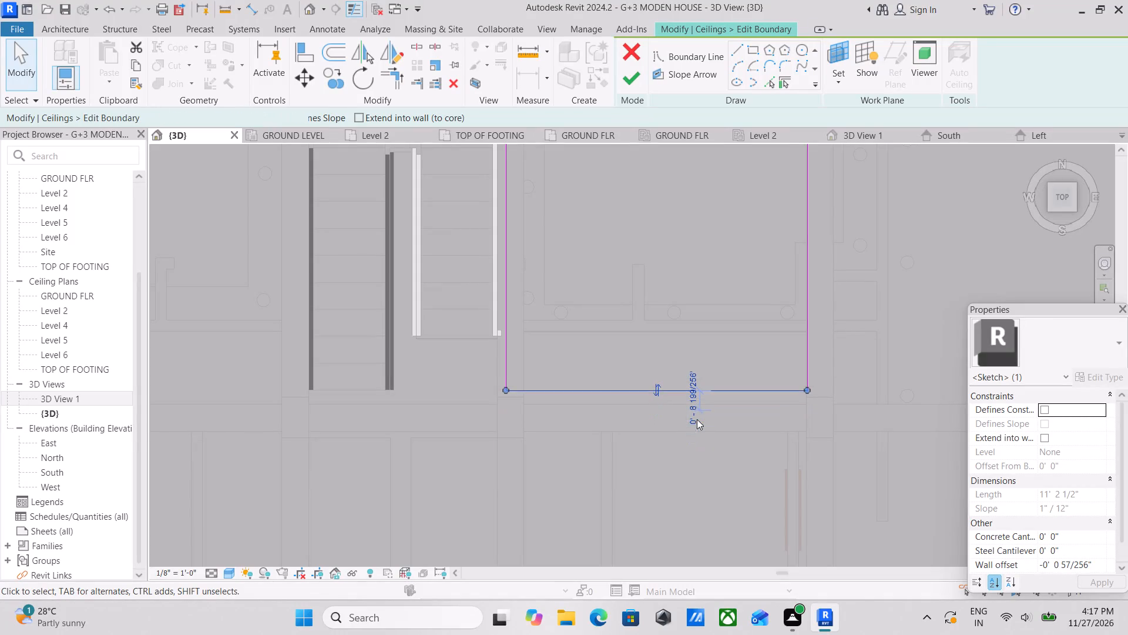
{"action": "key", "text": "Up"}
{"action": "scroll", "coordinate": [681, 387], "scroll_direction": "up", "scroll_amount": 2}
{"action": "key", "text": "Up"}
{"action": "key", "text": "Up"}
{"action": "scroll", "coordinate": [681, 387], "scroll_direction": "up", "scroll_amount": 1}
{"action": "middle_click_drag", "start_coordinate": [681, 387], "coordinate": [677, 459]}
{"action": "key", "text": "Up"}
{"action": "key", "text": "Up"}
{"action": "key", "text": "Up"}
{"action": "key", "text": "Up"}
{"action": "key", "text": "Up"}
{"action": "key", "text": "Up"}
{"action": "key", "text": "Up"}
{"action": "key", "text": "Up"}
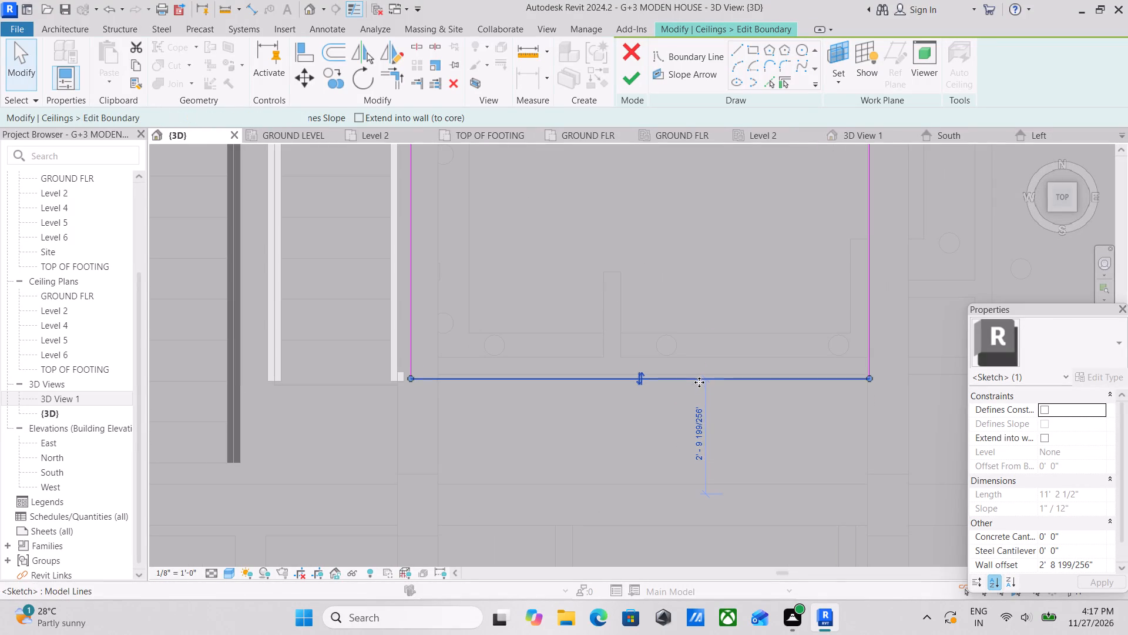
{"action": "key", "text": "Up"}
{"action": "key", "text": "Up"}
{"action": "key", "text": "Up"}
{"action": "scroll", "coordinate": [708, 373], "scroll_direction": "up", "scroll_amount": 2}
{"action": "key", "text": "Up"}
{"action": "middle_click_drag", "start_coordinate": [714, 382], "coordinate": [723, 475]}
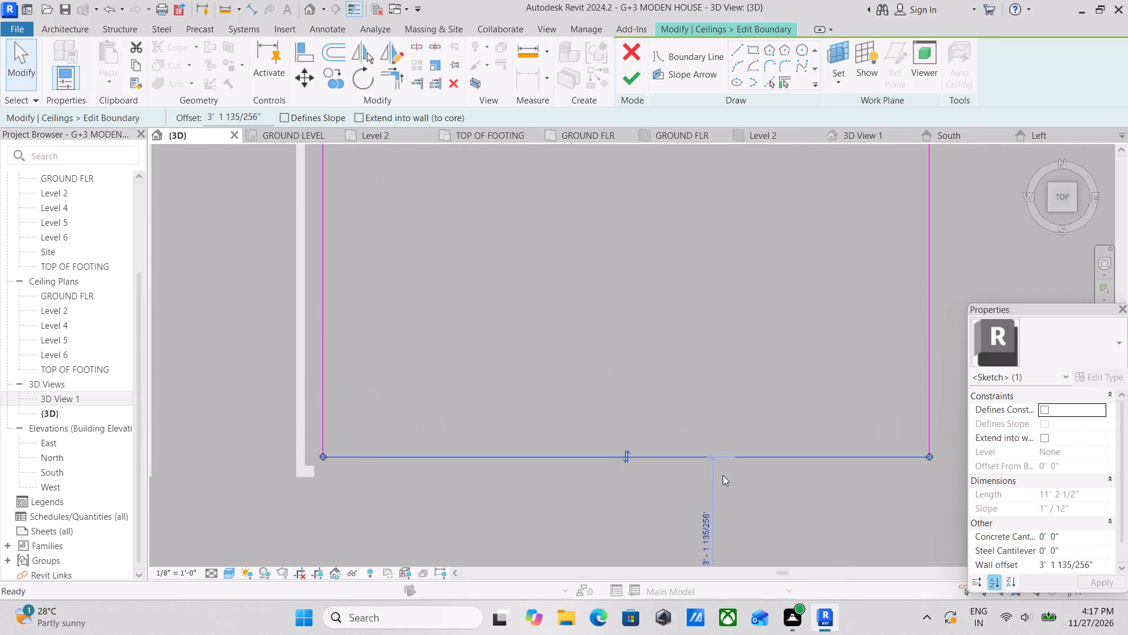
{"action": "scroll", "coordinate": [724, 474], "scroll_direction": "down", "scroll_amount": 1}
{"action": "key", "text": "Up"}
{"action": "key", "text": "Up"}
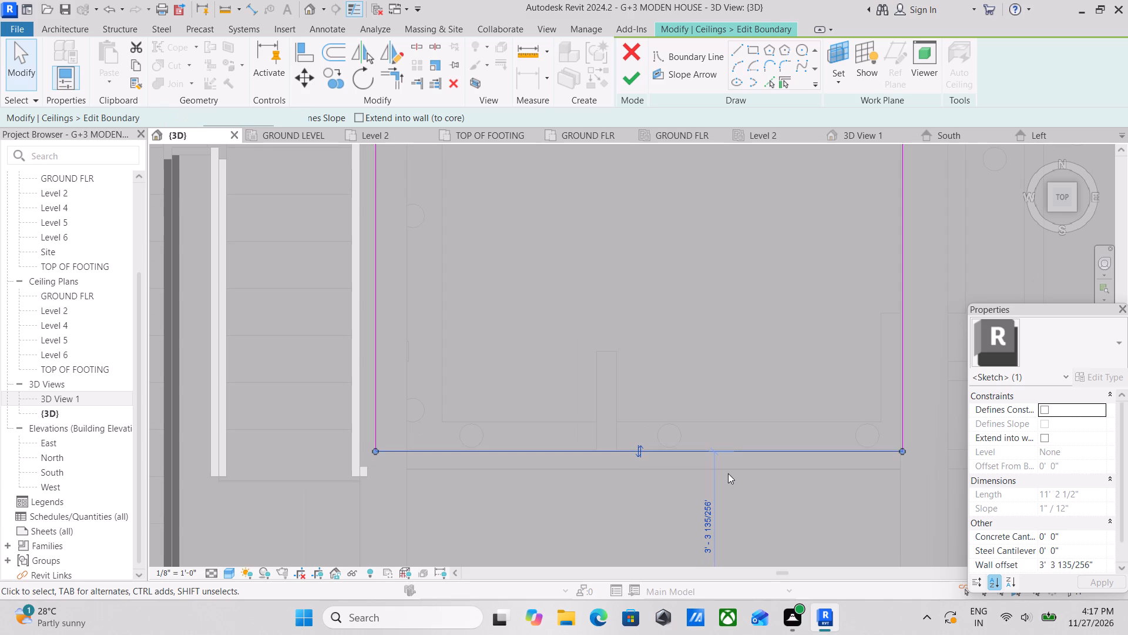
Nudge the ceiling's west boundary line east to the inner beam face, at a wall offset of 0' 3 255/256".
{"action": "scroll", "coordinate": [727, 473], "scroll_direction": "down", "scroll_amount": 1}
{"action": "middle_click_drag", "start_coordinate": [727, 473], "coordinate": [739, 559]}
{"action": "middle_click_drag", "start_coordinate": [642, 412], "coordinate": [666, 469]}
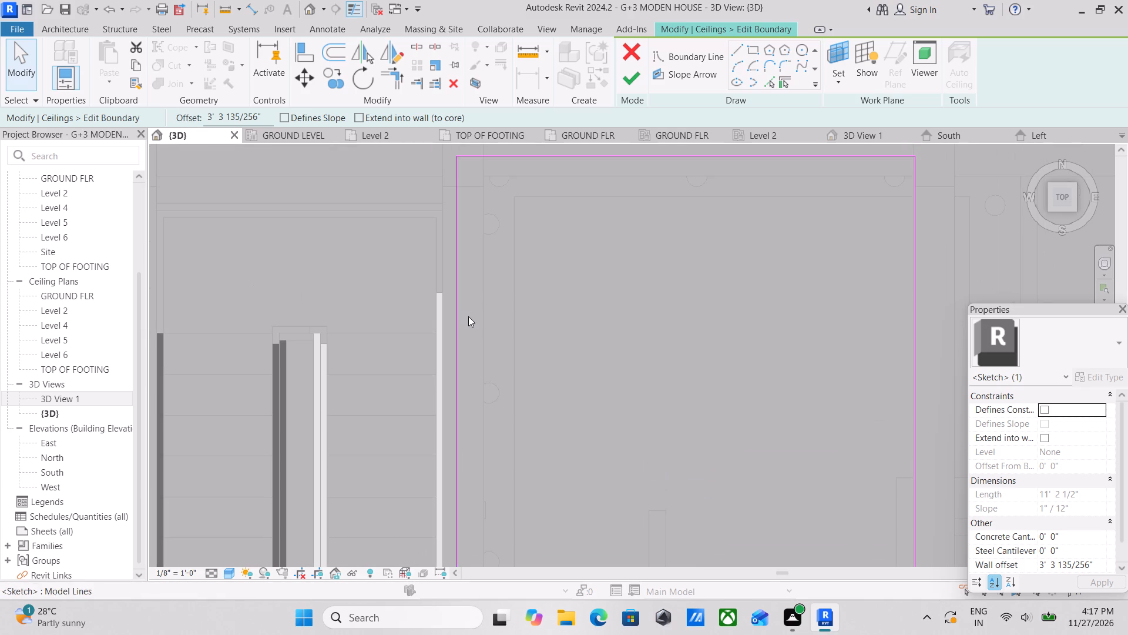
{"action": "left_click", "coordinate": [455, 319]}
{"action": "key", "text": "Right"}
{"action": "key", "text": "Right"}
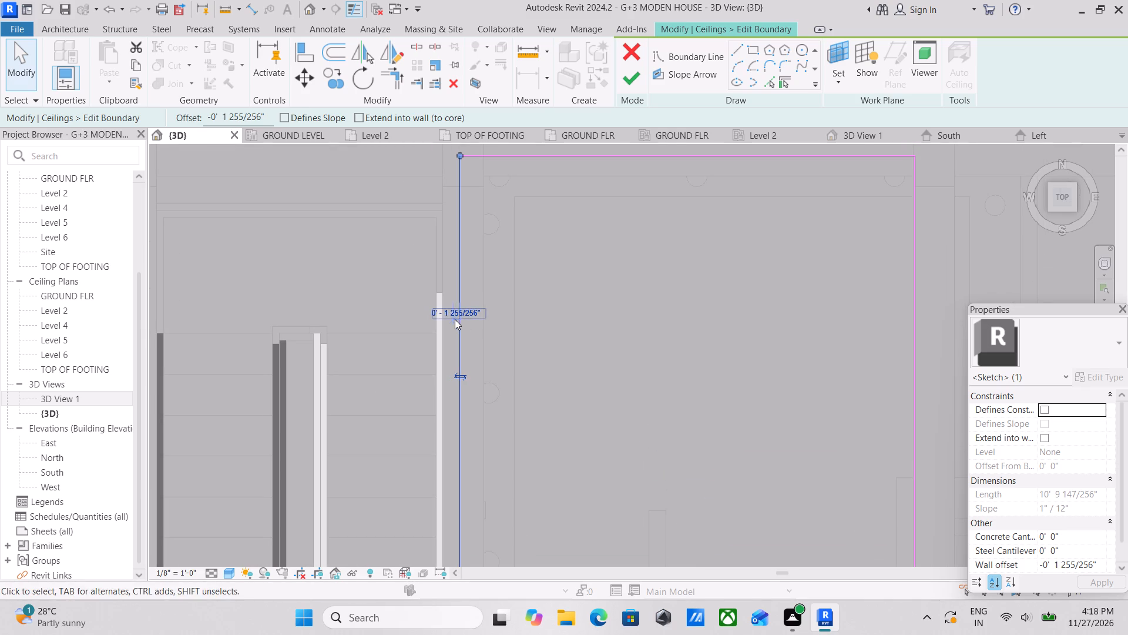
{"action": "key", "text": "Right"}
{"action": "key", "text": "Right"}
{"action": "key", "text": "Right"}
{"action": "key", "text": "Right"}
{"action": "key", "text": "Right"}
{"action": "key", "text": "Right"}
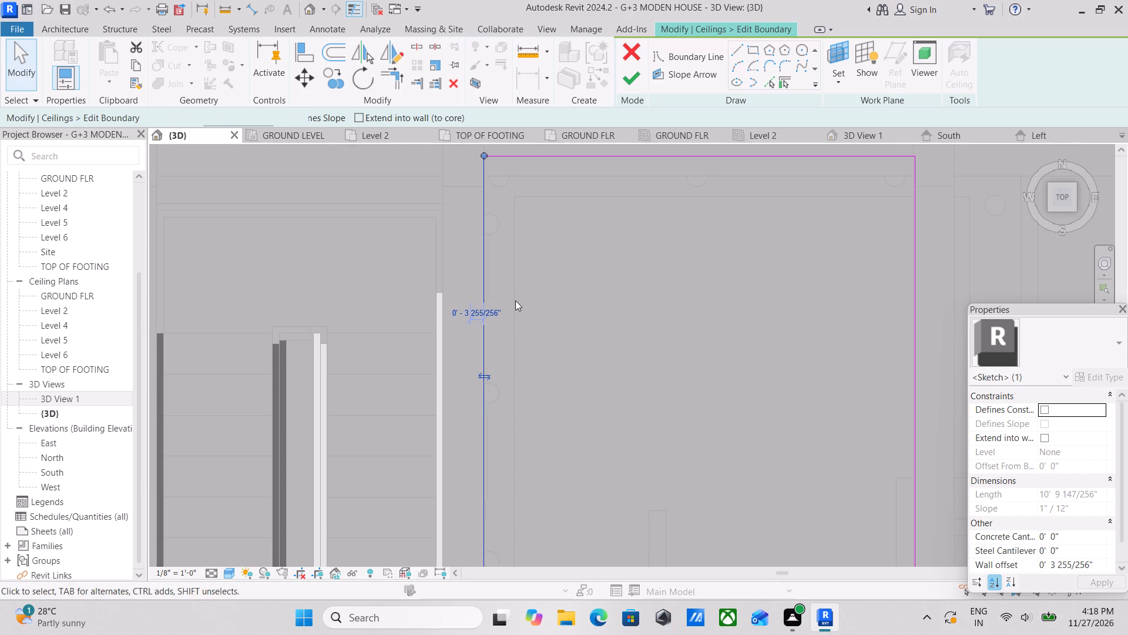
Nudge the ceiling's north boundary line south to the inner beam face, at a wall offset of 0' 5 3/4".
{"action": "scroll", "coordinate": [515, 300], "scroll_direction": "down", "scroll_amount": 2}
{"action": "middle_click_drag", "start_coordinate": [515, 300], "coordinate": [515, 412]}
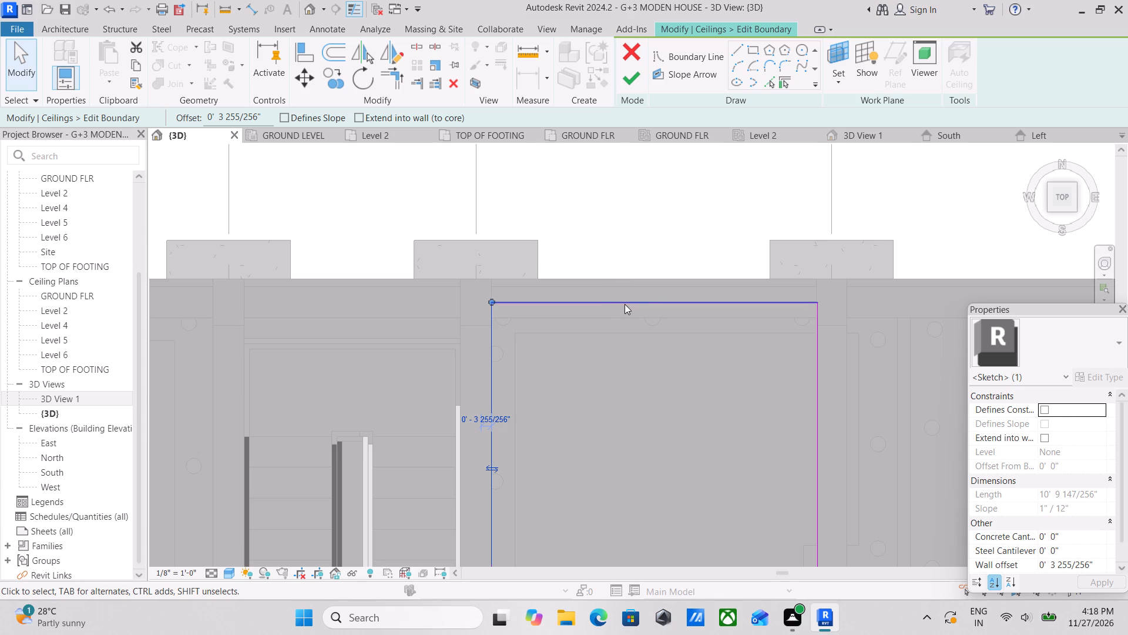
{"action": "left_click", "coordinate": [625, 304]}
{"action": "scroll", "coordinate": [629, 347], "scroll_direction": "up", "scroll_amount": 1}
{"action": "key", "text": "Down"}
{"action": "scroll", "coordinate": [675, 356], "scroll_direction": "up", "scroll_amount": 1}
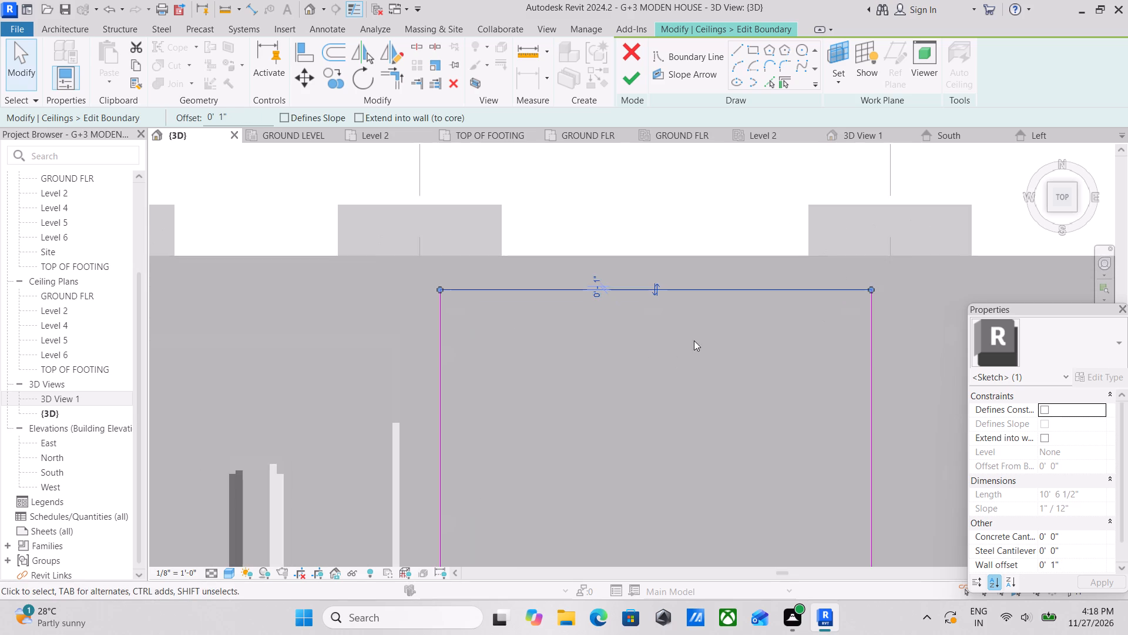
{"action": "key", "text": "Down"}
{"action": "scroll", "coordinate": [676, 308], "scroll_direction": "up", "scroll_amount": 3}
{"action": "key", "text": "Down"}
{"action": "key", "text": "Down"}
{"action": "key", "text": "Down"}
{"action": "key", "text": "Down"}
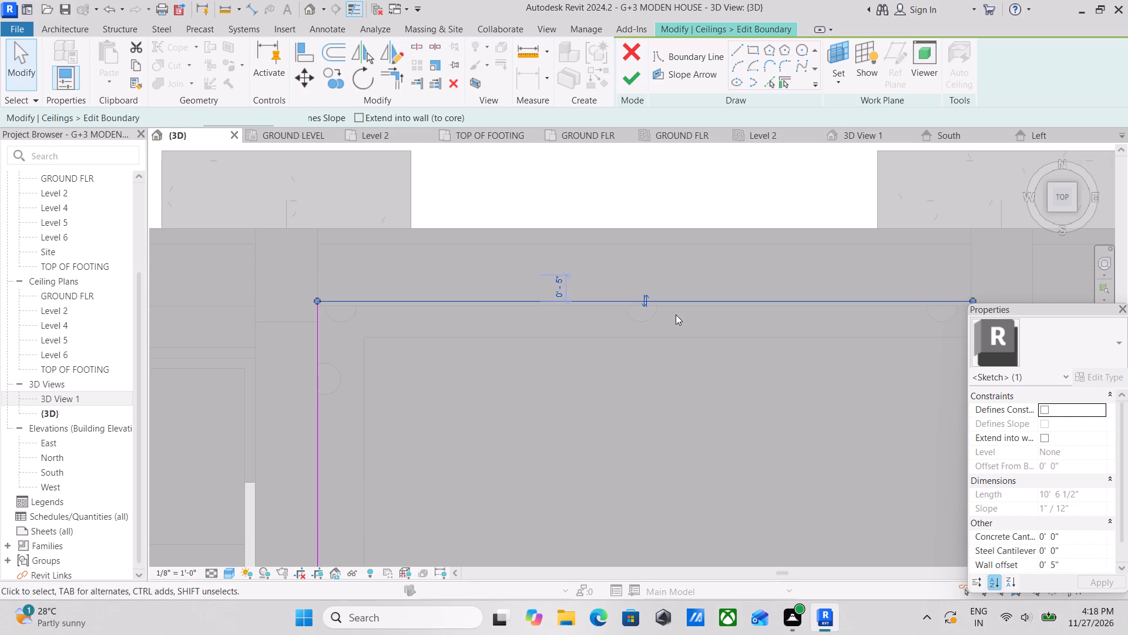
{"action": "key", "text": "Down"}
Fine-tune the ceiling's south boundary line slightly further north, to a wall offset of 3' 4 7/256".
{"action": "scroll", "coordinate": [676, 315], "scroll_direction": "down", "scroll_amount": 4}
{"action": "middle_click_drag", "start_coordinate": [691, 395], "coordinate": [679, 272]}
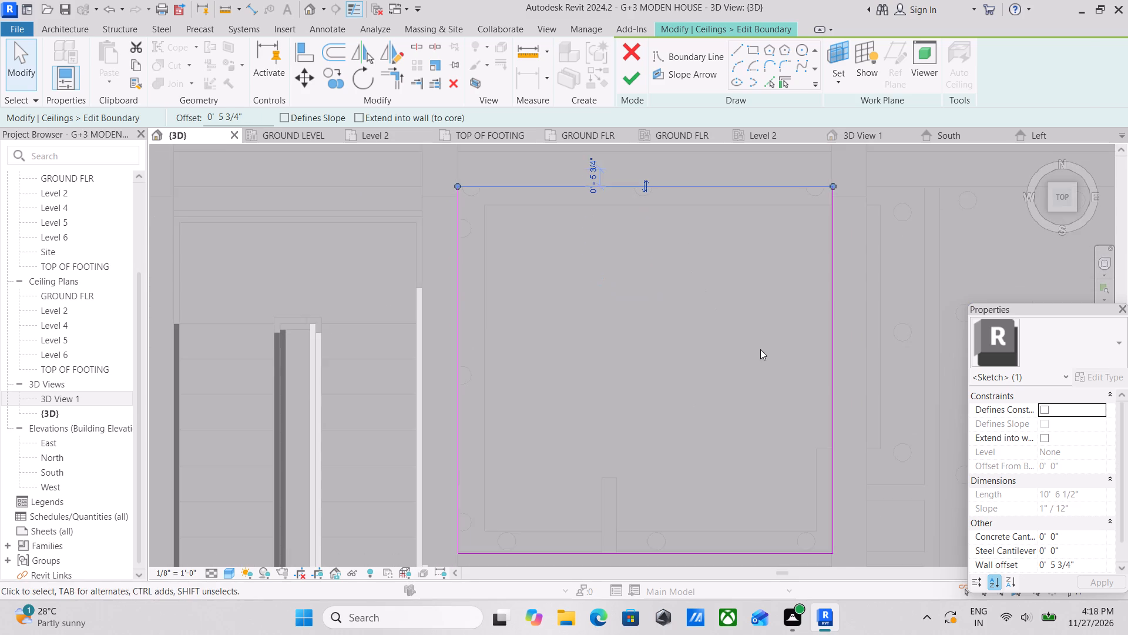
{"action": "middle_click_drag", "start_coordinate": [760, 349], "coordinate": [779, 279]}
{"action": "scroll", "coordinate": [828, 361], "scroll_direction": "down", "scroll_amount": 1}
{"action": "middle_click_drag", "start_coordinate": [828, 361], "coordinate": [848, 309]}
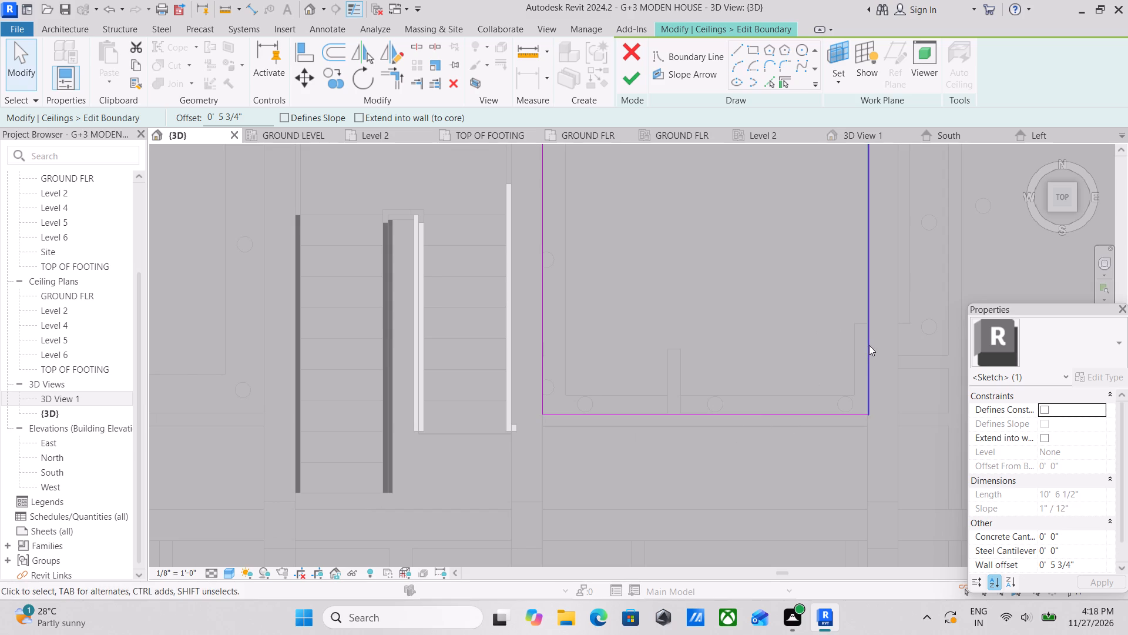
{"action": "scroll", "coordinate": [684, 433], "scroll_direction": "up", "scroll_amount": 1}
{"action": "scroll", "coordinate": [593, 425], "scroll_direction": "up", "scroll_amount": 4}
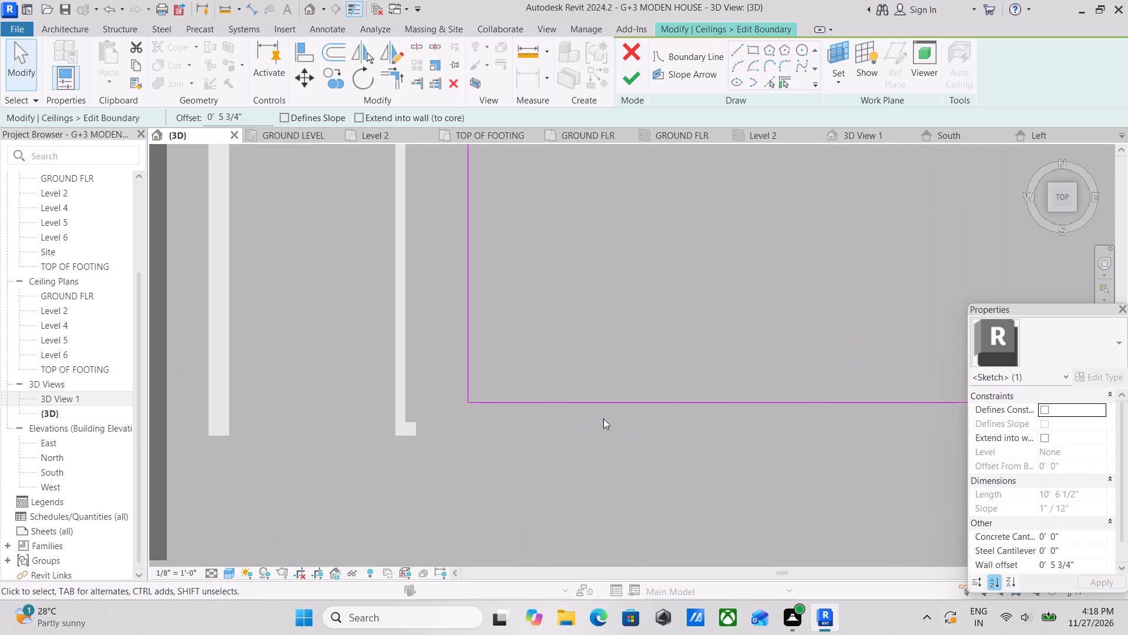
{"action": "left_click", "coordinate": [615, 405]}
{"action": "scroll", "coordinate": [615, 405], "scroll_direction": "up", "scroll_amount": 4}
{"action": "middle_click_drag", "start_coordinate": [617, 416], "coordinate": [566, 417]}
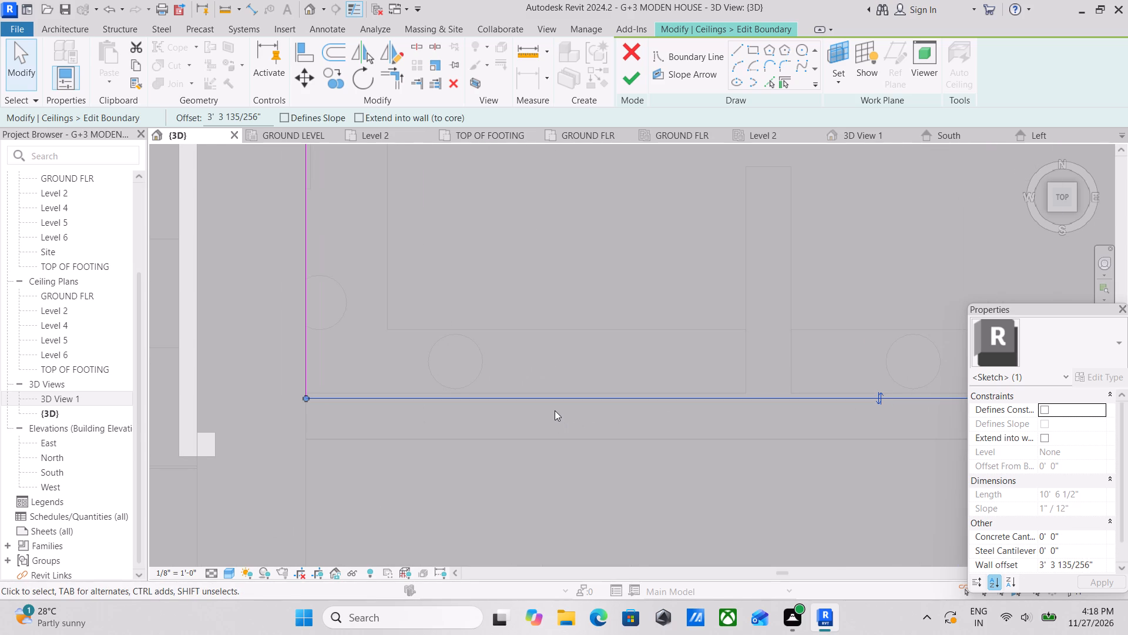
{"action": "key", "text": "Up"}
{"action": "key", "text": "Up"}
{"action": "scroll", "coordinate": [555, 410], "scroll_direction": "down", "scroll_amount": 4}
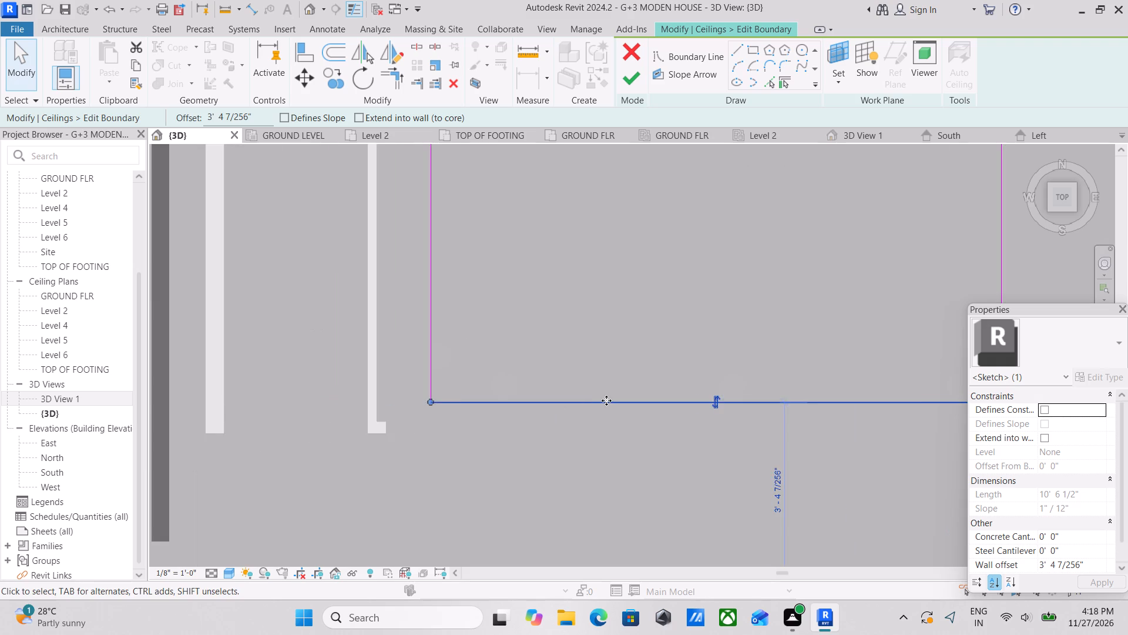
{"action": "scroll", "coordinate": [606, 400], "scroll_direction": "down", "scroll_amount": 2}
Nudge the ceiling's east boundary line slightly west onto the beam face near grid 5 and finish the boundary sketch.
{"action": "middle_click_drag", "start_coordinate": [609, 400], "coordinate": [502, 404]}
{"action": "middle_click_drag", "start_coordinate": [743, 383], "coordinate": [653, 416]}
{"action": "scroll", "coordinate": [763, 403], "scroll_direction": "up", "scroll_amount": 4}
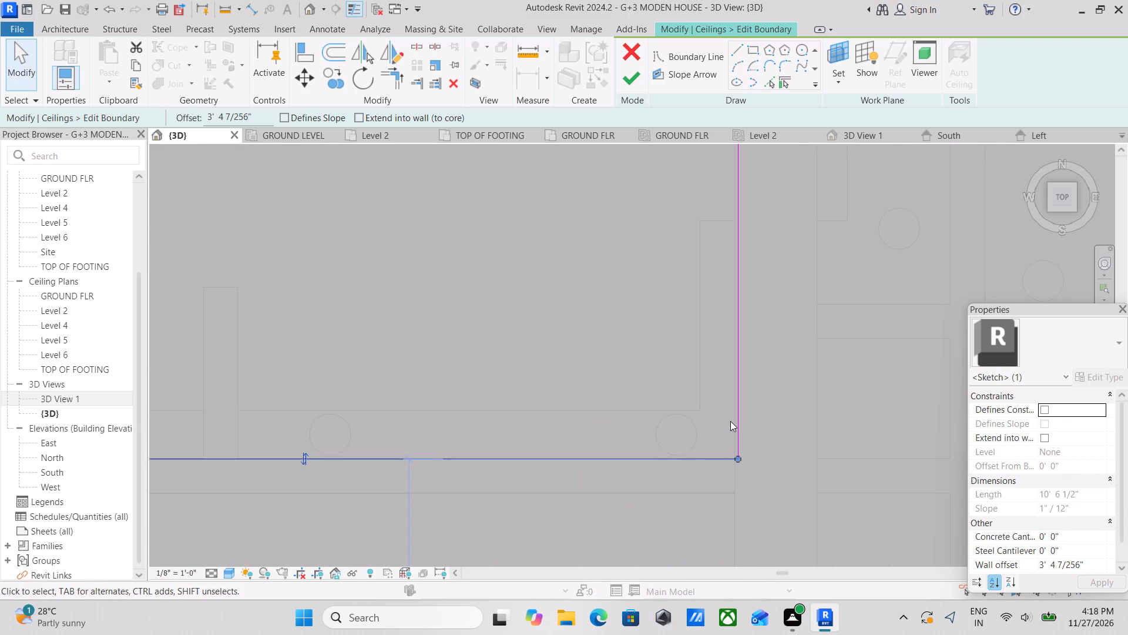
{"action": "left_click", "coordinate": [734, 422]}
{"action": "scroll", "coordinate": [734, 422], "scroll_direction": "up", "scroll_amount": 2}
{"action": "key", "text": "Left"}
{"action": "scroll", "coordinate": [746, 435], "scroll_direction": "up", "scroll_amount": 1}
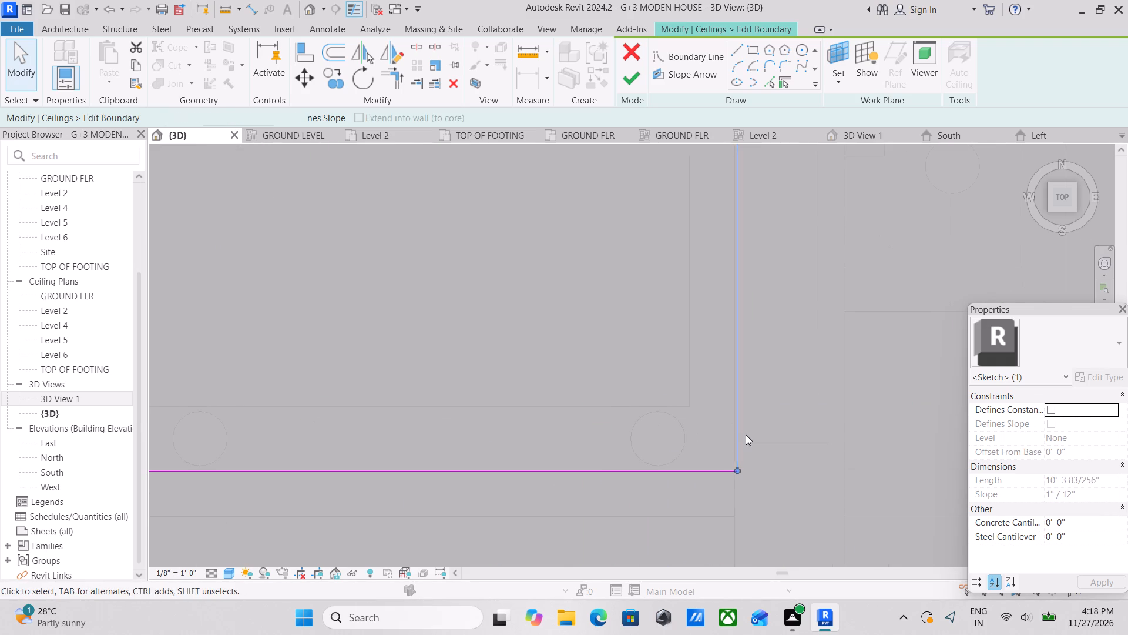
{"action": "scroll", "coordinate": [746, 435], "scroll_direction": "up", "scroll_amount": 1}
{"action": "key", "text": "Left"}
{"action": "scroll", "coordinate": [746, 435], "scroll_direction": "down", "scroll_amount": 5}
{"action": "scroll", "coordinate": [697, 425], "scroll_direction": "down", "scroll_amount": 5}
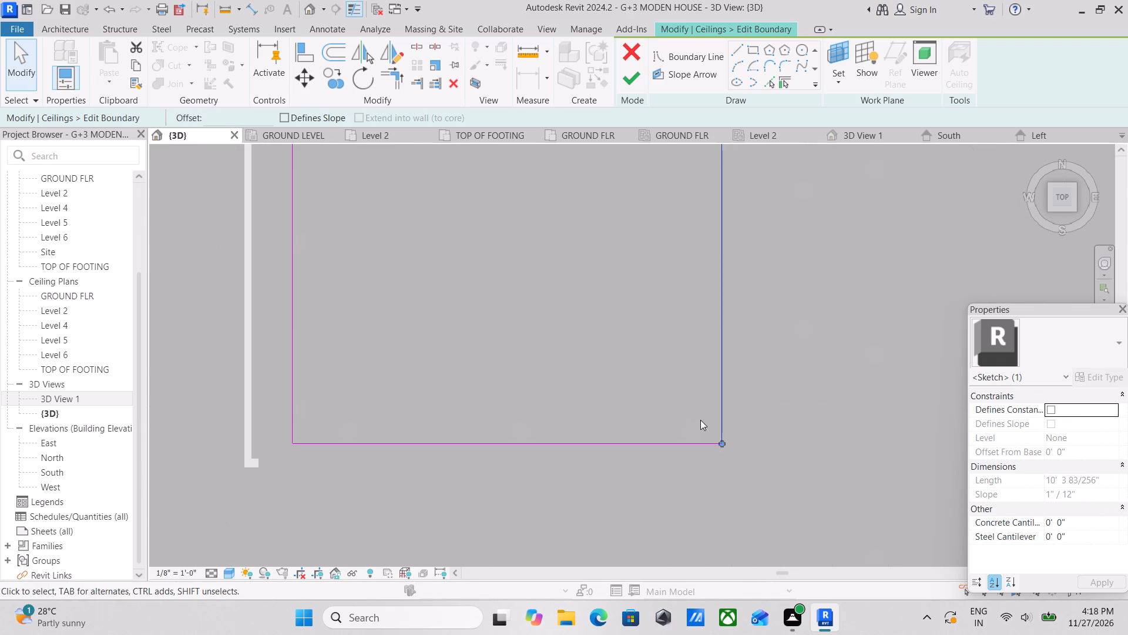
{"action": "scroll", "coordinate": [677, 395], "scroll_direction": "down", "scroll_amount": 4}
{"action": "middle_click_drag", "start_coordinate": [677, 395], "coordinate": [722, 556]}
{"action": "scroll", "coordinate": [760, 398], "scroll_direction": "up", "scroll_amount": 3}
{"action": "scroll", "coordinate": [619, 372], "scroll_direction": "up", "scroll_amount": 3}
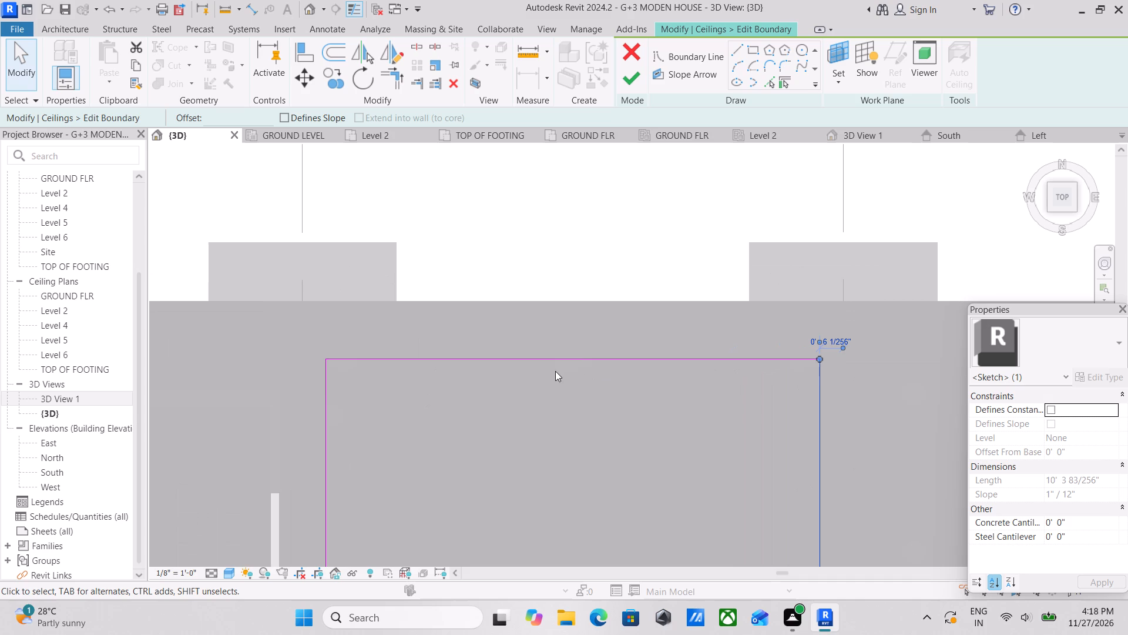
{"action": "left_click", "coordinate": [625, 78]}
{"action": "scroll", "coordinate": [644, 302], "scroll_direction": "down", "scroll_amount": 2}
{"action": "middle_click_drag", "start_coordinate": [644, 302], "coordinate": [676, 290]}
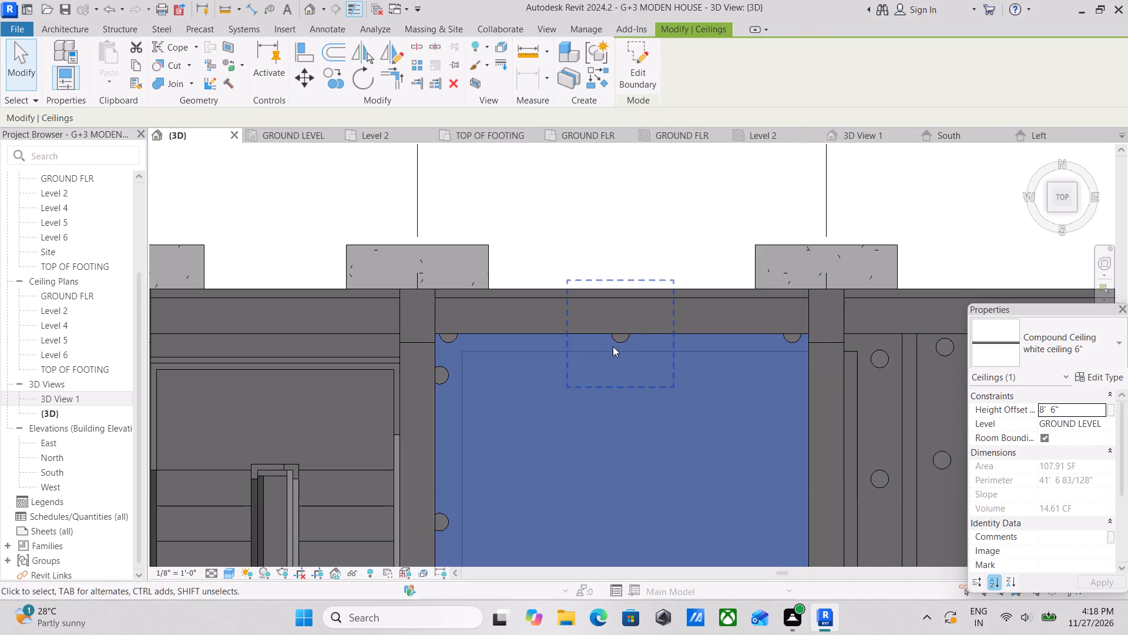
{"action": "scroll", "coordinate": [639, 341], "scroll_direction": "down", "scroll_amount": 1}
{"action": "key", "text": "Escape"}
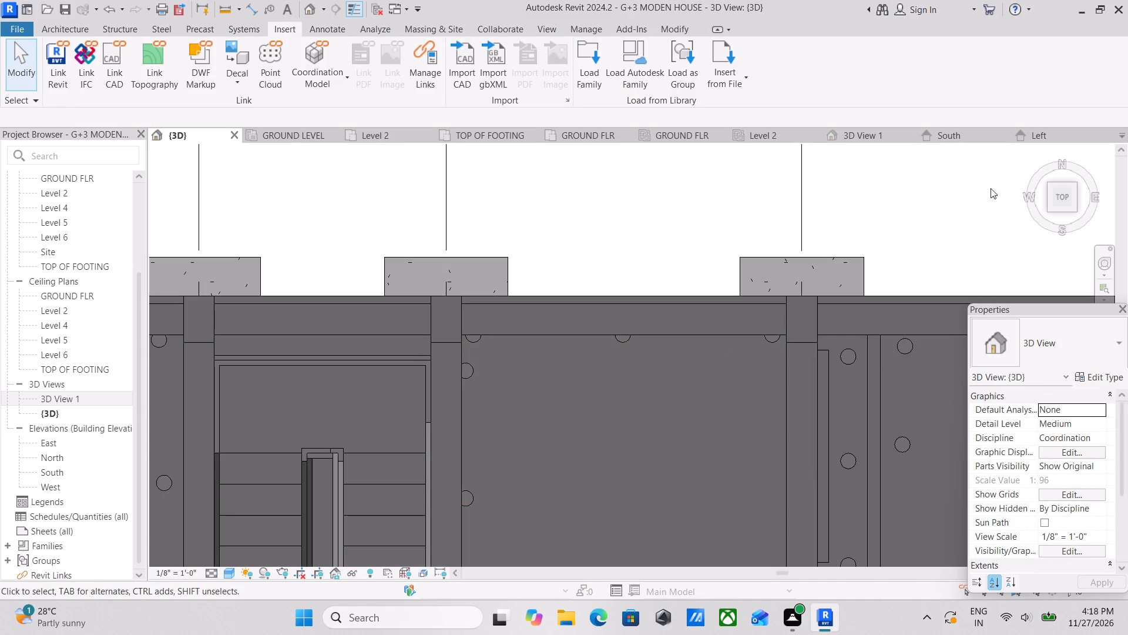
Examine the model from an oblique 3D view, checking the ceiling between grids 1 and 2 and the neighbouring bays.
{"action": "left_click", "coordinate": [1074, 185]}
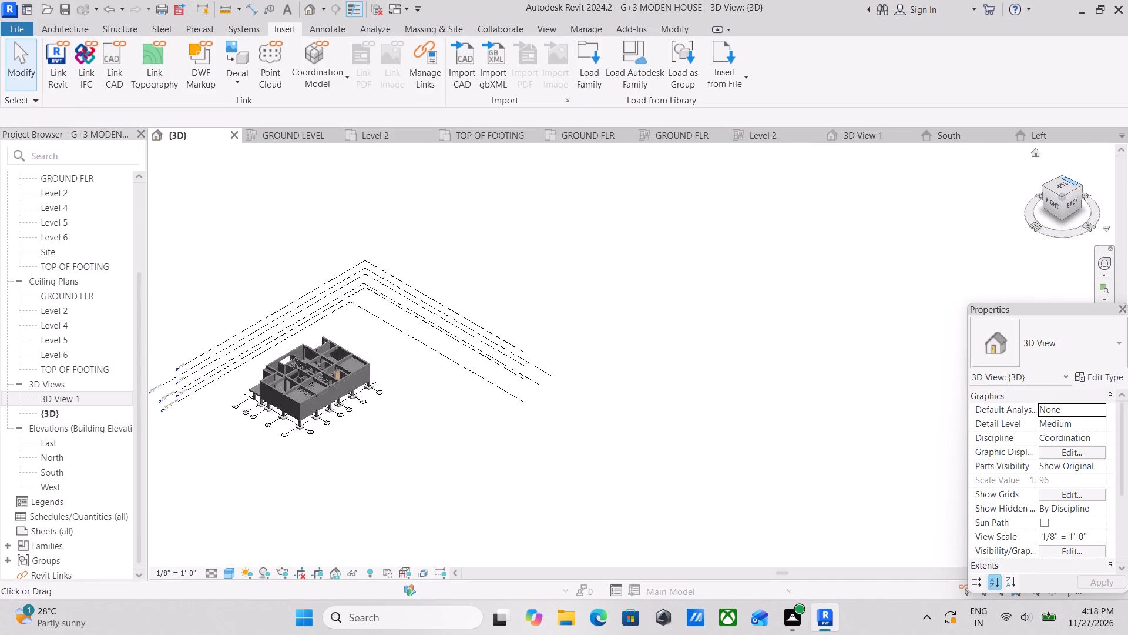
{"action": "scroll", "coordinate": [746, 405], "scroll_direction": "up", "scroll_amount": 4}
{"action": "scroll", "coordinate": [511, 362], "scroll_direction": "up", "scroll_amount": 4}
{"action": "scroll", "coordinate": [420, 369], "scroll_direction": "up", "scroll_amount": 3}
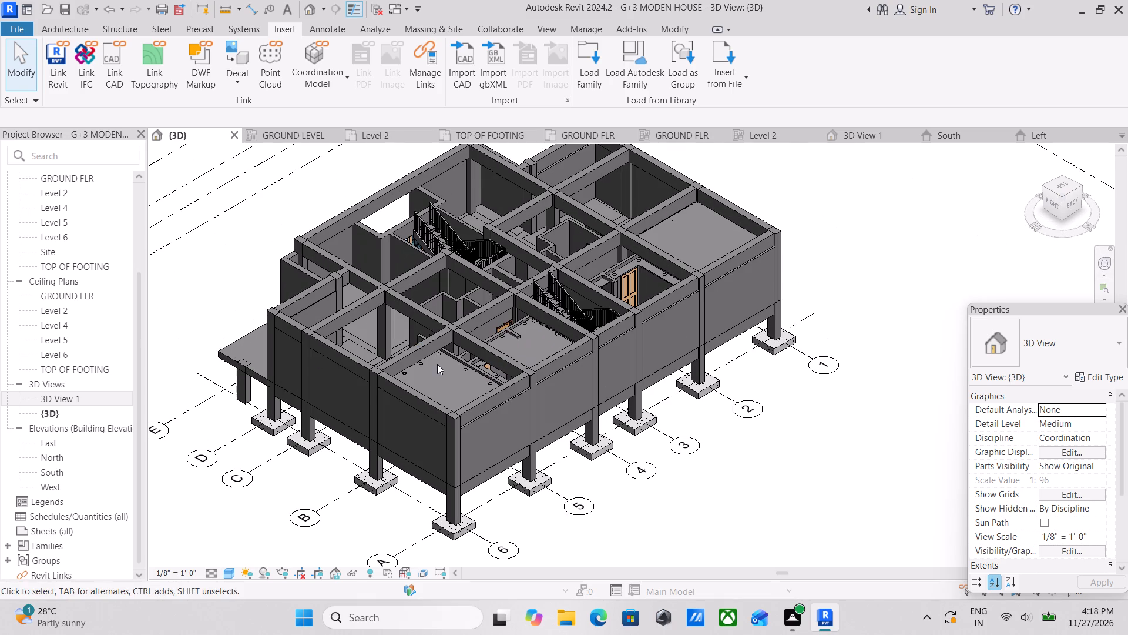
{"action": "middle_click_drag", "start_coordinate": [447, 366], "coordinate": [384, 444]}
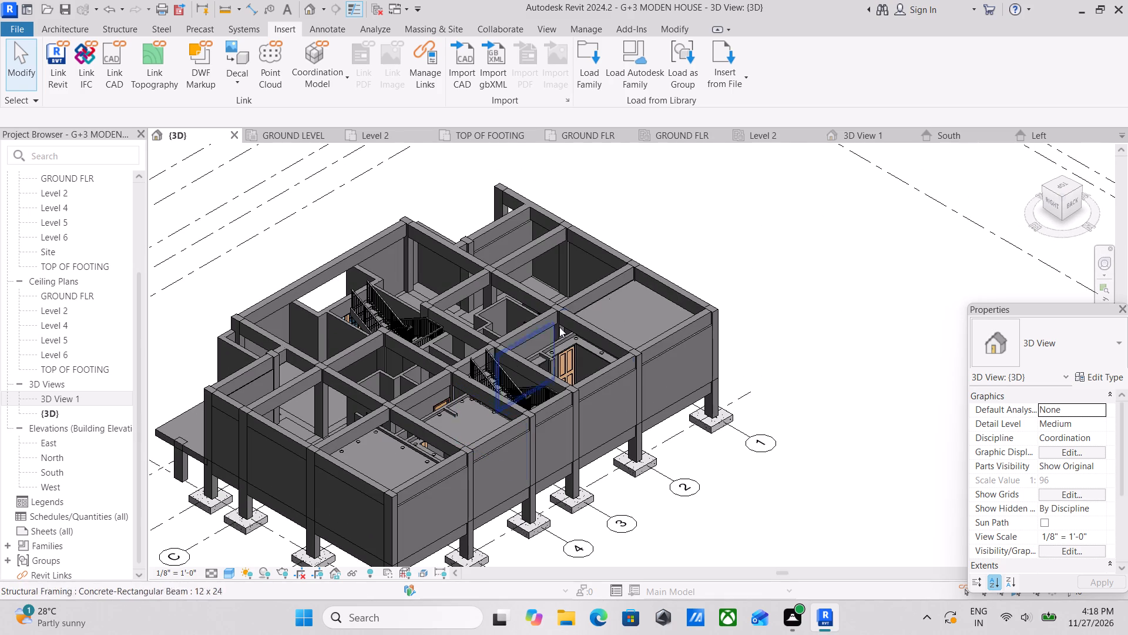
{"action": "left_click", "coordinate": [613, 297]}
{"action": "scroll", "coordinate": [594, 340], "scroll_direction": "up", "scroll_amount": 3}
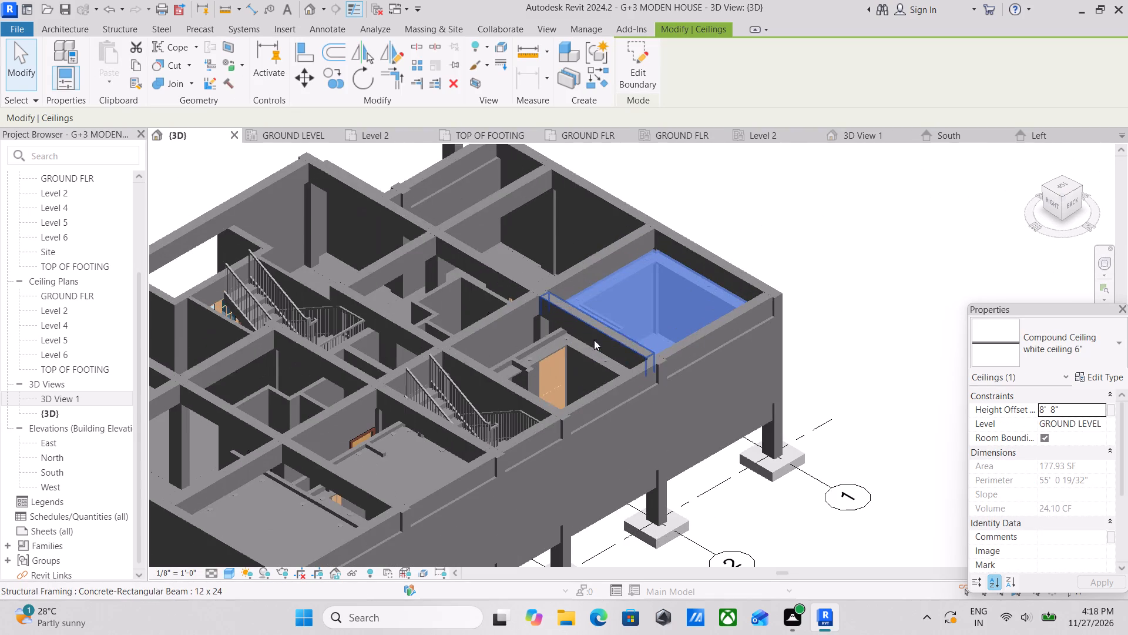
{"action": "scroll", "coordinate": [638, 315], "scroll_direction": "up", "scroll_amount": 4}
{"action": "key", "text": "Escape"}
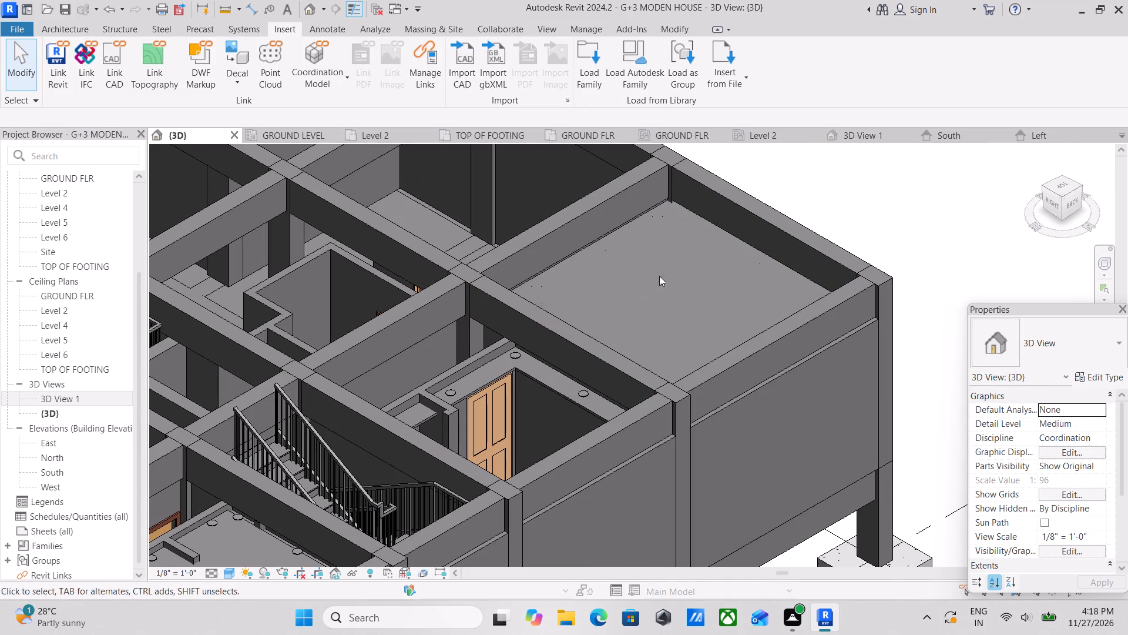
{"action": "scroll", "coordinate": [667, 268], "scroll_direction": "down", "scroll_amount": 2}
{"action": "middle_click_drag", "start_coordinate": [667, 268], "coordinate": [796, 288]}
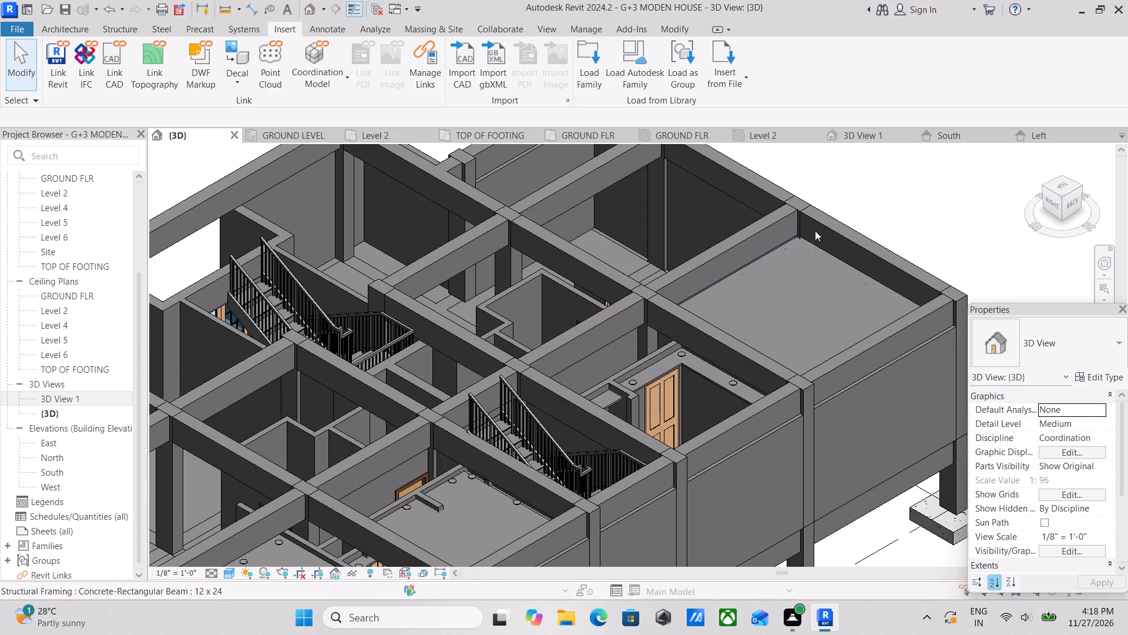
Copy the white ceiling 6" from the bay between grids 1 and 2 about 10' 10" into the bay between grids 2 and 3.
{"action": "left_click", "coordinate": [798, 243]}
{"action": "middle_click_drag", "start_coordinate": [775, 323], "coordinate": [796, 293]}
{"action": "middle_click_drag", "start_coordinate": [790, 319], "coordinate": [749, 315]}
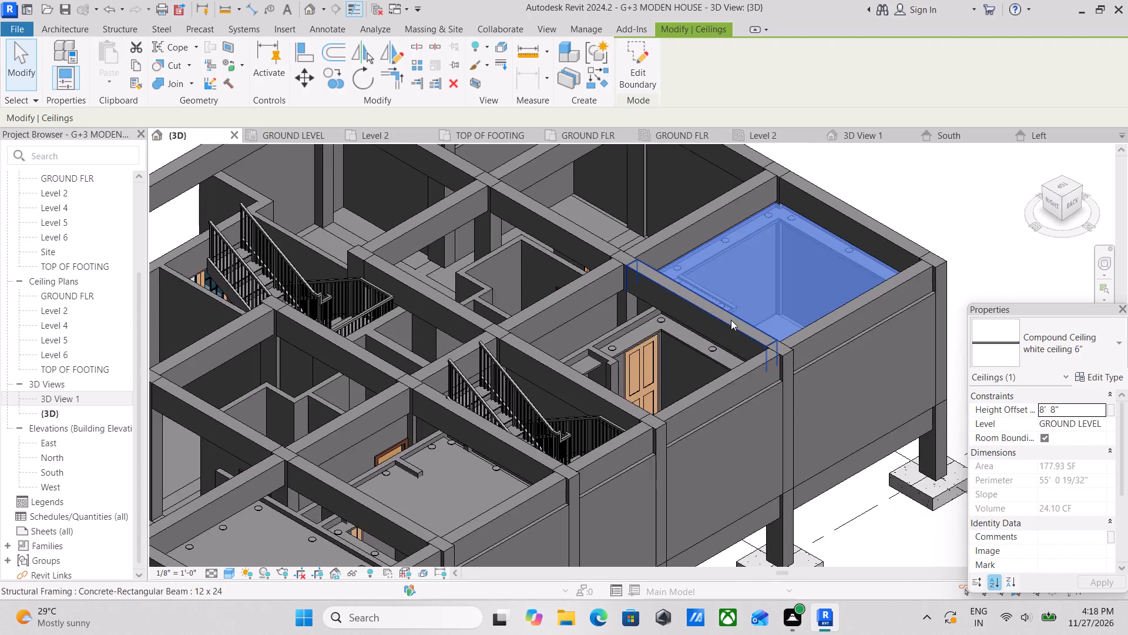
{"action": "middle_click_drag", "start_coordinate": [731, 343], "coordinate": [839, 362]}
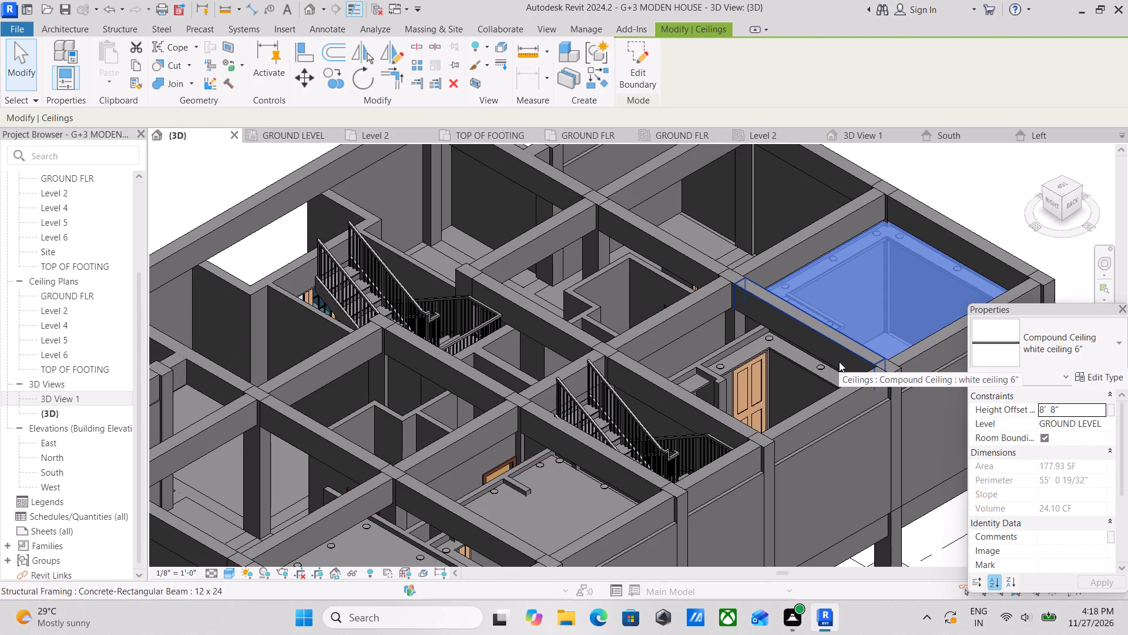
{"action": "type", "text": "CO"}
{"action": "middle_click_drag", "start_coordinate": [899, 400], "coordinate": [844, 393]}
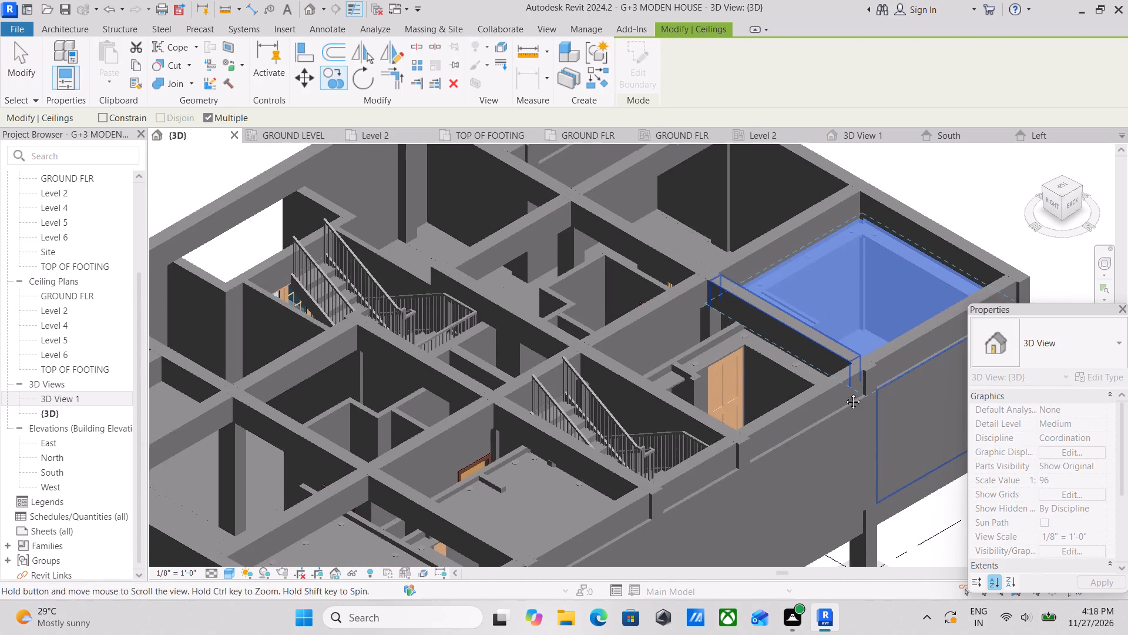
{"action": "middle_click_drag", "start_coordinate": [844, 393], "coordinate": [842, 392]}
{"action": "left_click", "coordinate": [838, 388]}
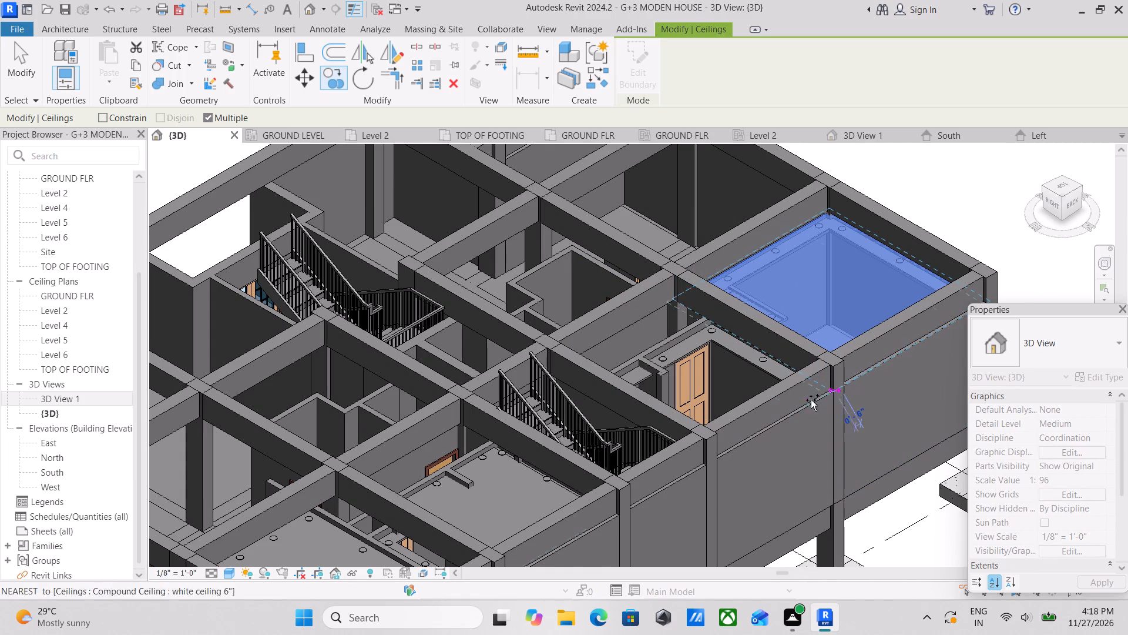
{"action": "left_click", "coordinate": [712, 453]}
{"action": "key", "text": "Escape"}
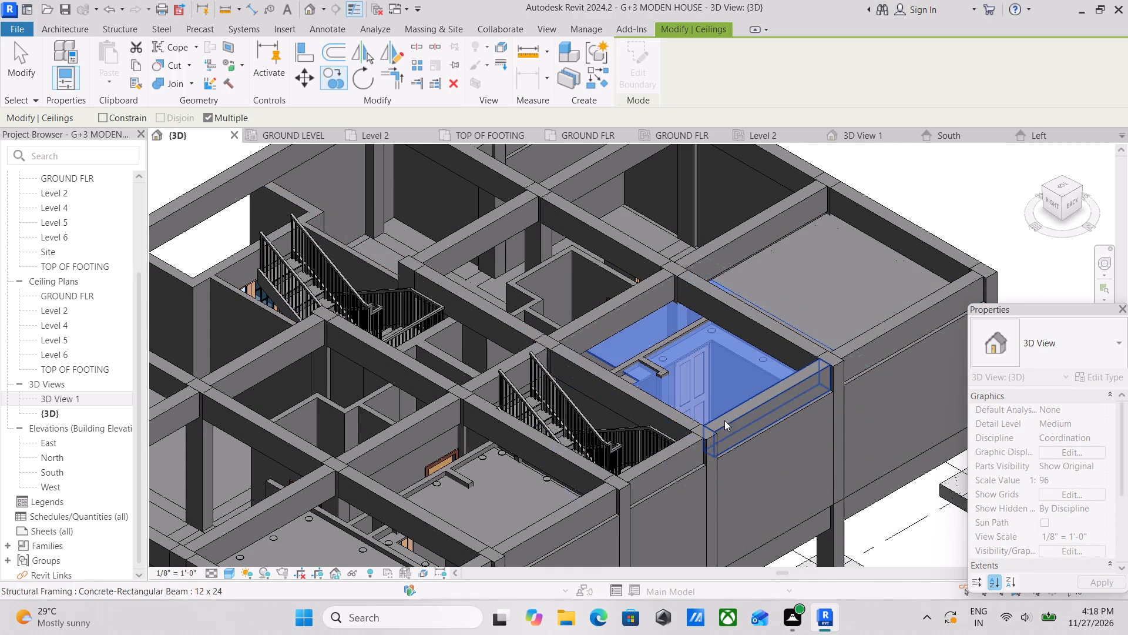
{"action": "key", "text": "Escape"}
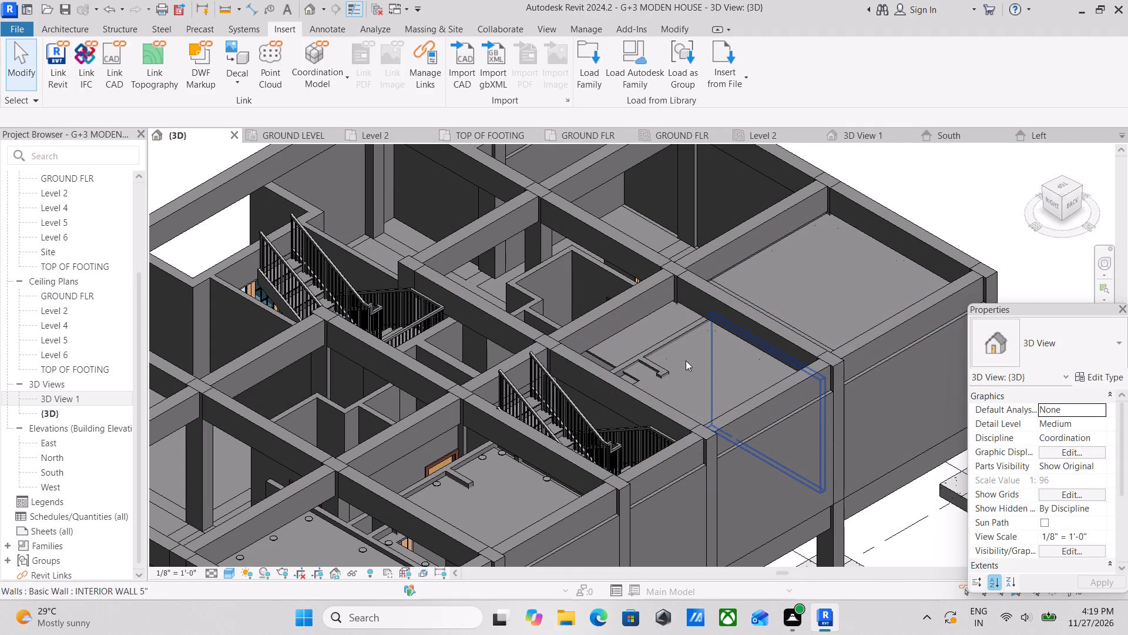
Open the boundary sketch of the copied white ceiling between grids 2 and 3 for editing.
{"action": "left_click", "coordinate": [602, 356]}
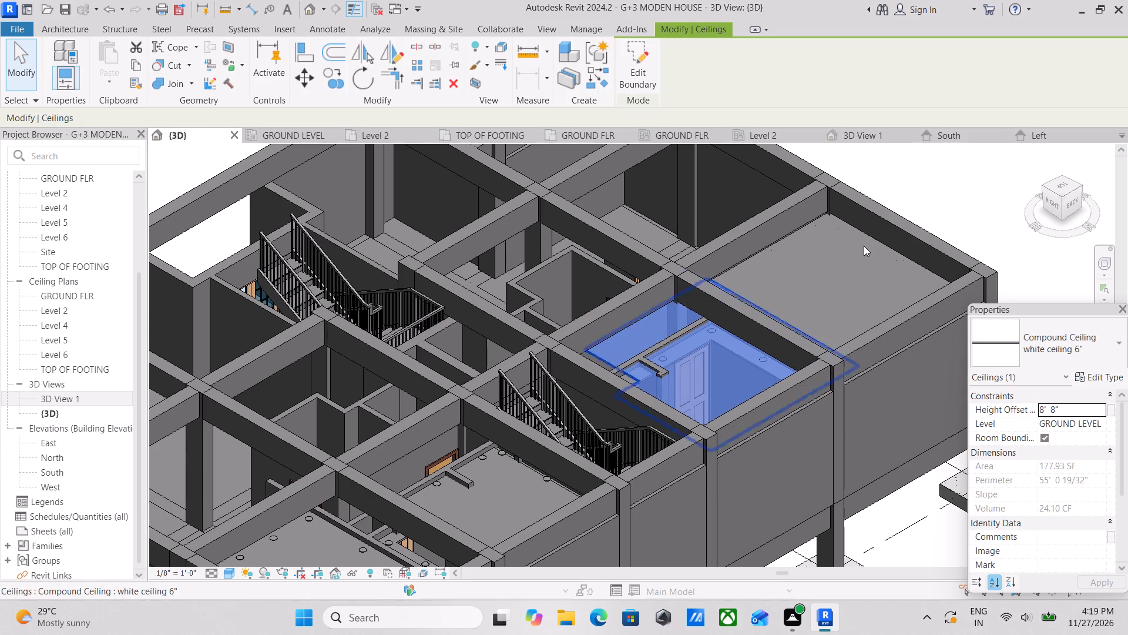
{"action": "left_click", "coordinate": [646, 64]}
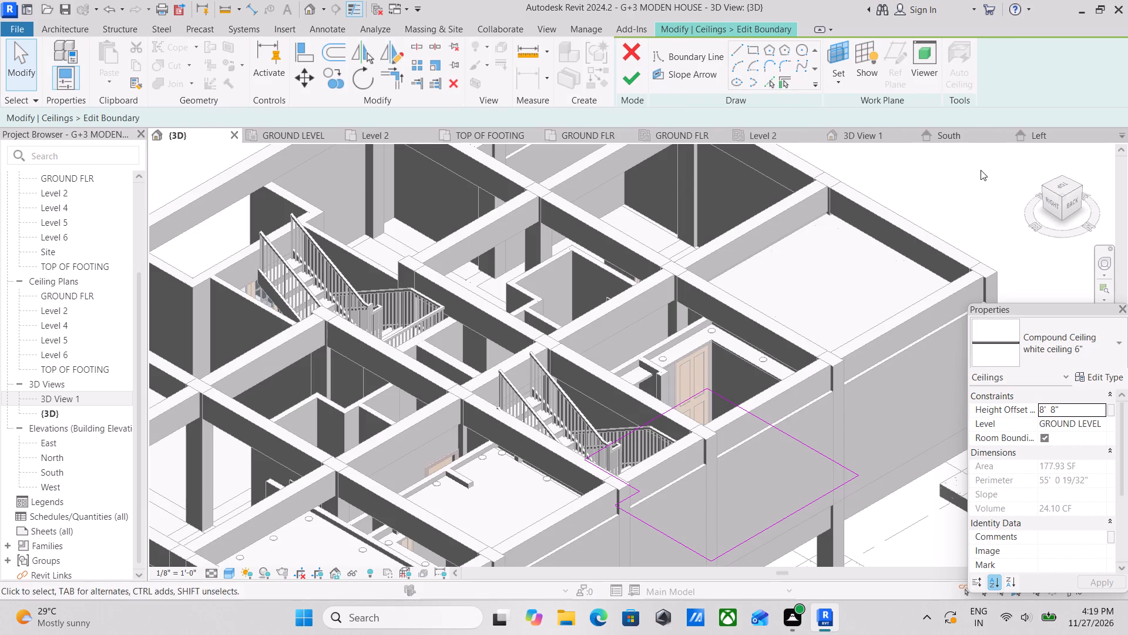
Nudge the grid 2 side boundary line toward grid 3, onto the beam face at about 4" wall offset.
{"action": "left_click", "coordinate": [1063, 186]}
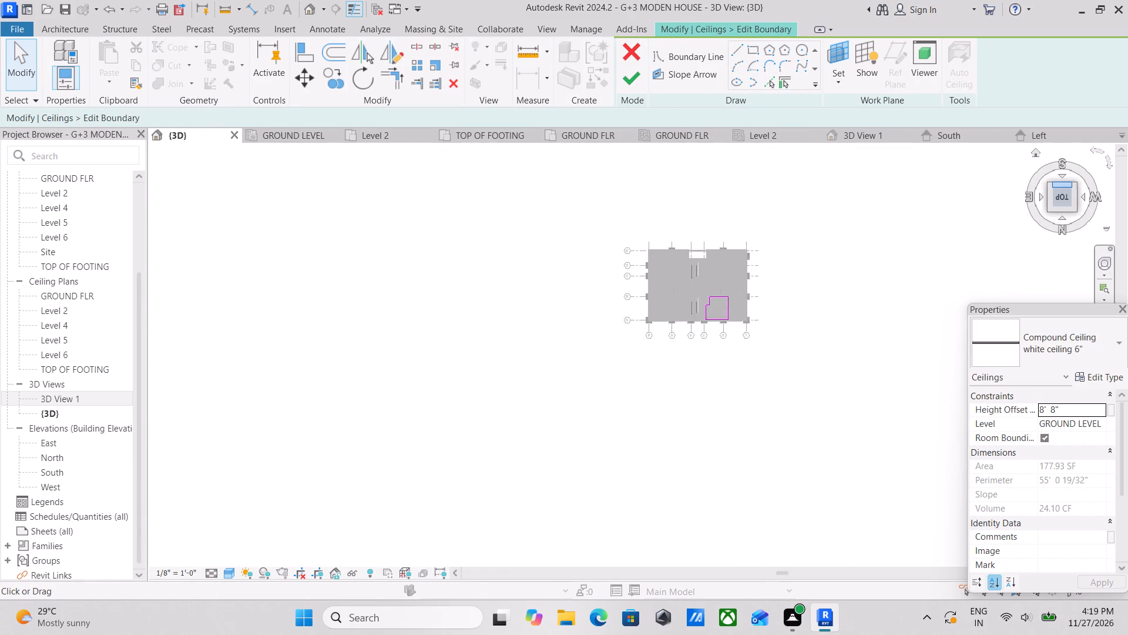
{"action": "scroll", "coordinate": [731, 379], "scroll_direction": "up", "scroll_amount": 4}
{"action": "scroll", "coordinate": [589, 330], "scroll_direction": "up", "scroll_amount": 8}
{"action": "scroll", "coordinate": [517, 282], "scroll_direction": "up", "scroll_amount": 3}
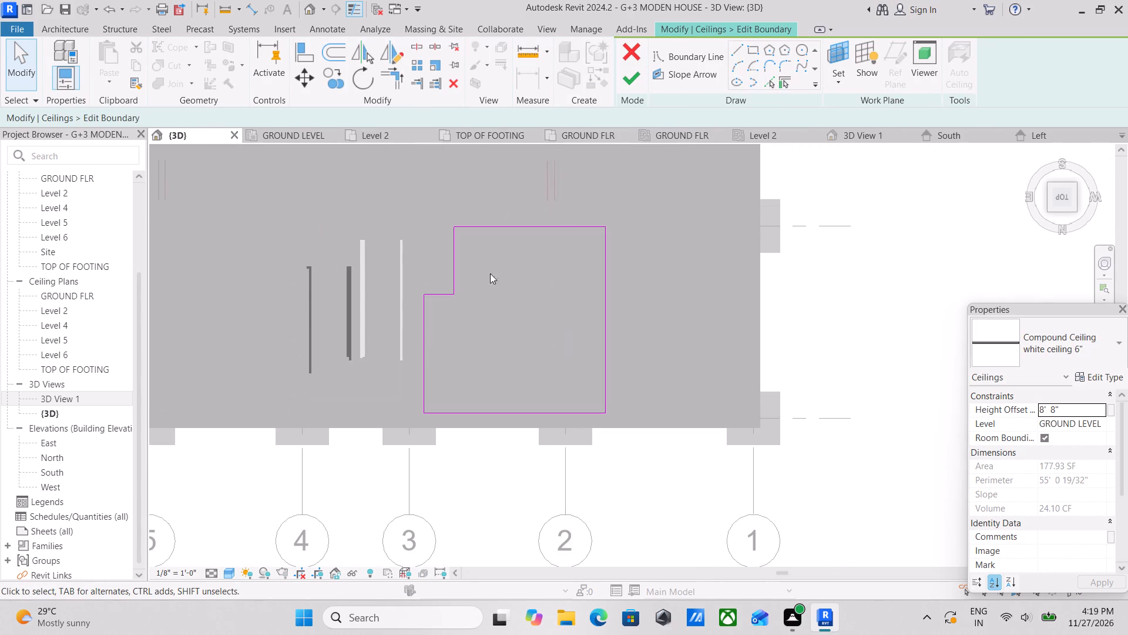
{"action": "scroll", "coordinate": [445, 265], "scroll_direction": "up", "scroll_amount": 2}
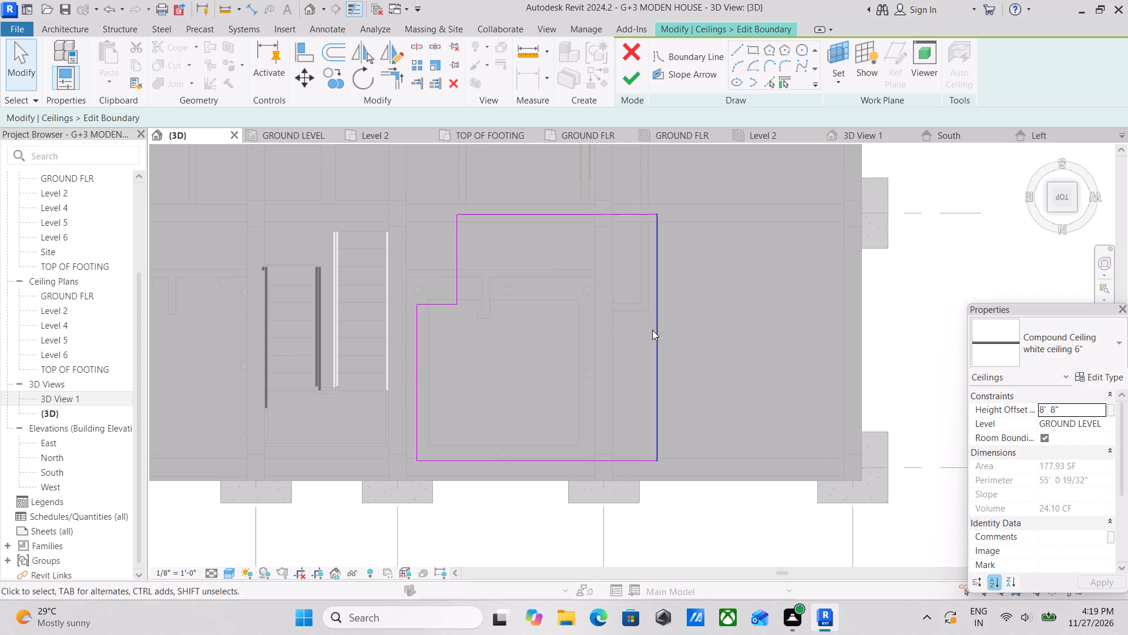
{"action": "left_click", "coordinate": [657, 330]}
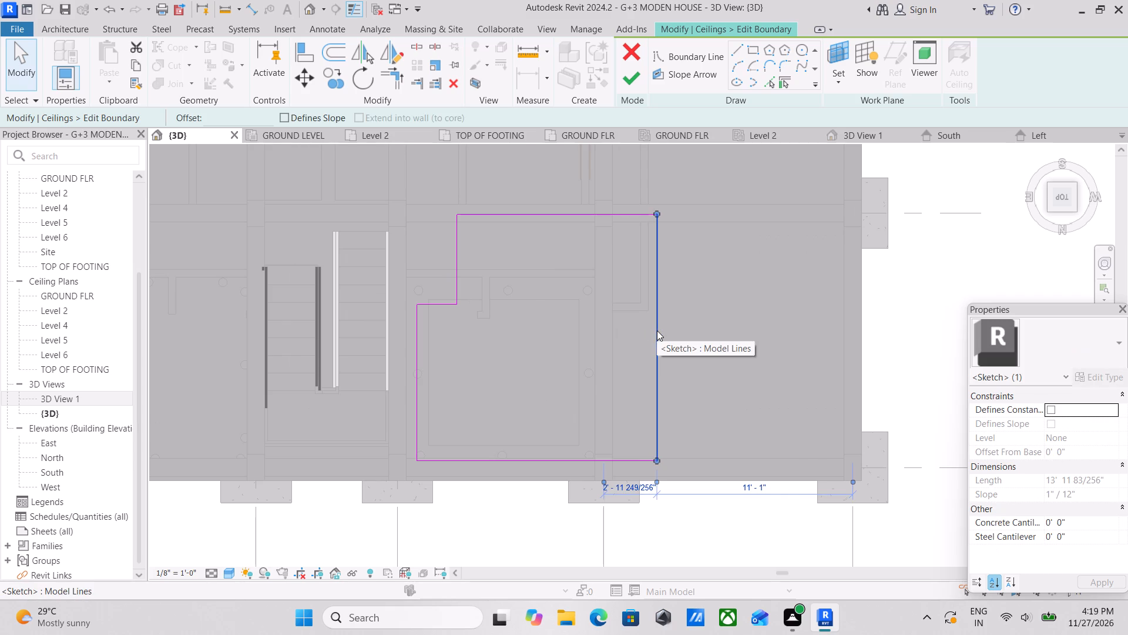
{"action": "key", "text": "Left"}
{"action": "key", "text": "Left"}
{"action": "key", "text": "Left"}
{"action": "key", "text": "Left"}
{"action": "key", "text": "Left"}
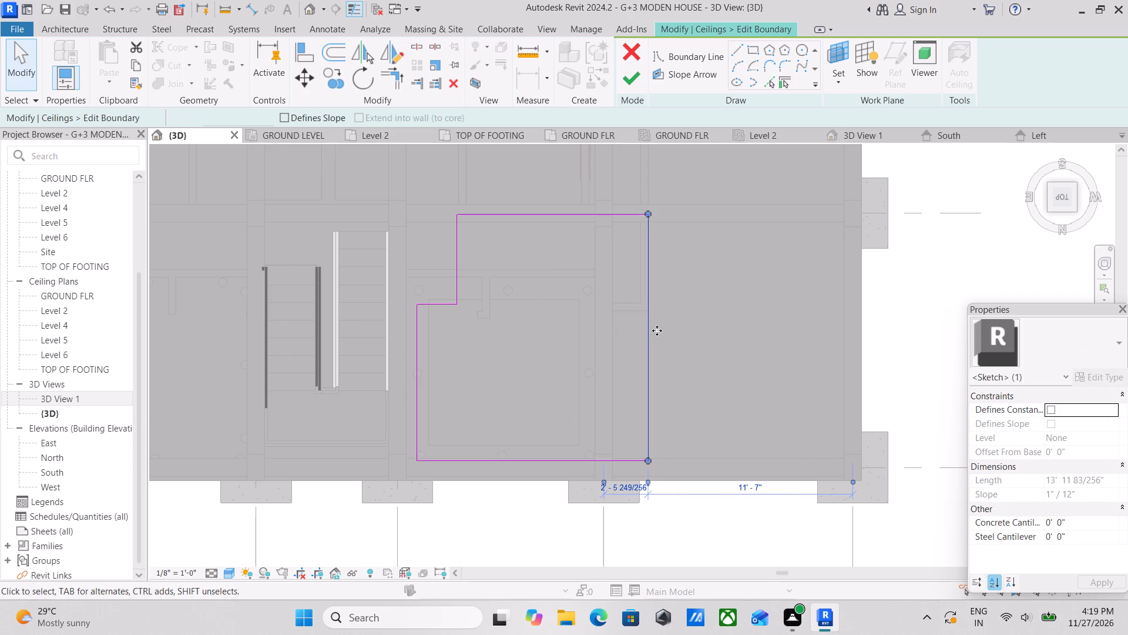
{"action": "key", "text": "Left"}
{"action": "key", "text": "Left"}
{"action": "key", "text": "Left"}
{"action": "key", "text": "Left"}
{"action": "key", "text": "Left"}
{"action": "key", "text": "Left"}
{"action": "key", "text": "Left"}
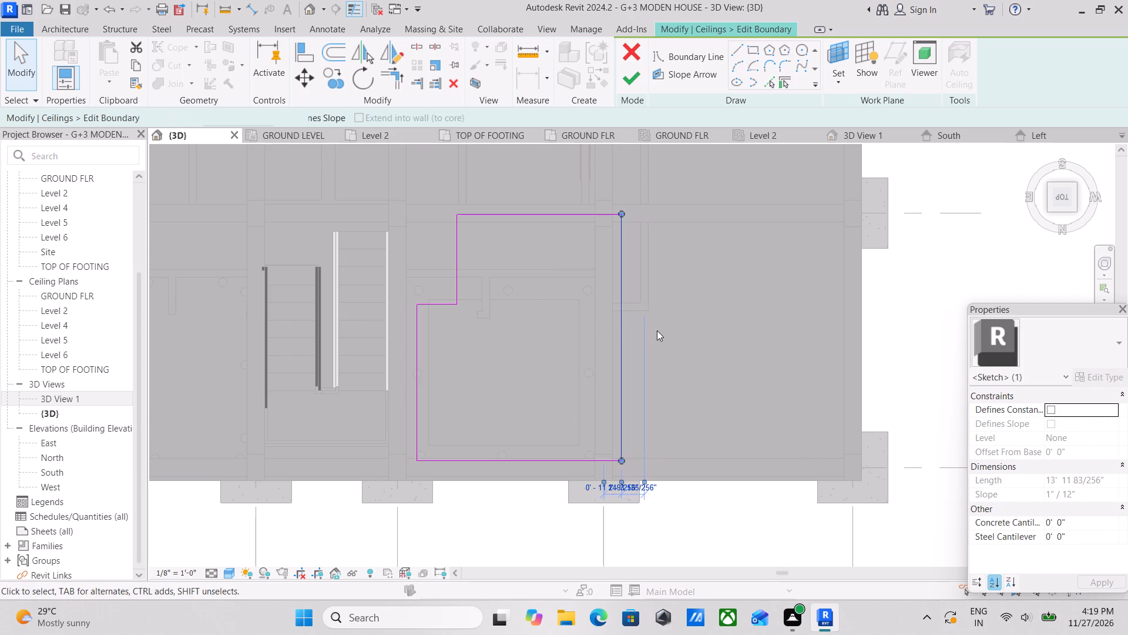
{"action": "key", "text": "Left"}
{"action": "key", "text": "Left"}
{"action": "key", "text": "Left"}
{"action": "key", "text": "Left"}
{"action": "key", "text": "Left"}
{"action": "key", "text": "Left"}
{"action": "key", "text": "Left"}
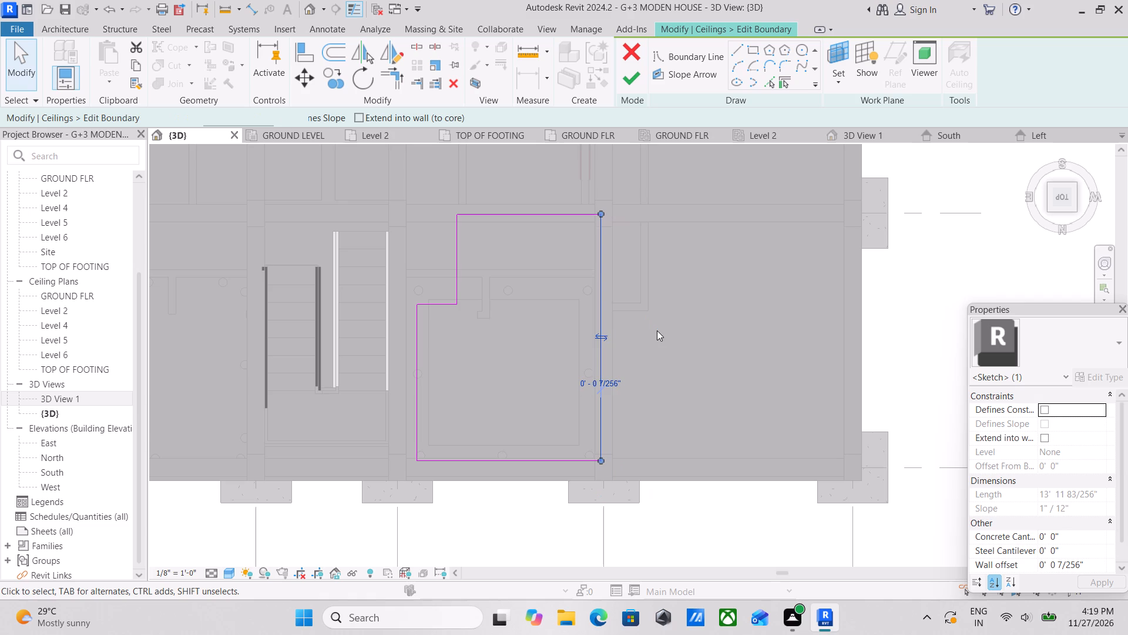
{"action": "key", "text": "Left"}
{"action": "key", "text": "Left"}
Nudge the ceiling's north boundary line slightly inward onto the outer beam's inner face, 6 1/2" from its reference.
{"action": "scroll", "coordinate": [623, 340], "scroll_direction": "up", "scroll_amount": 3}
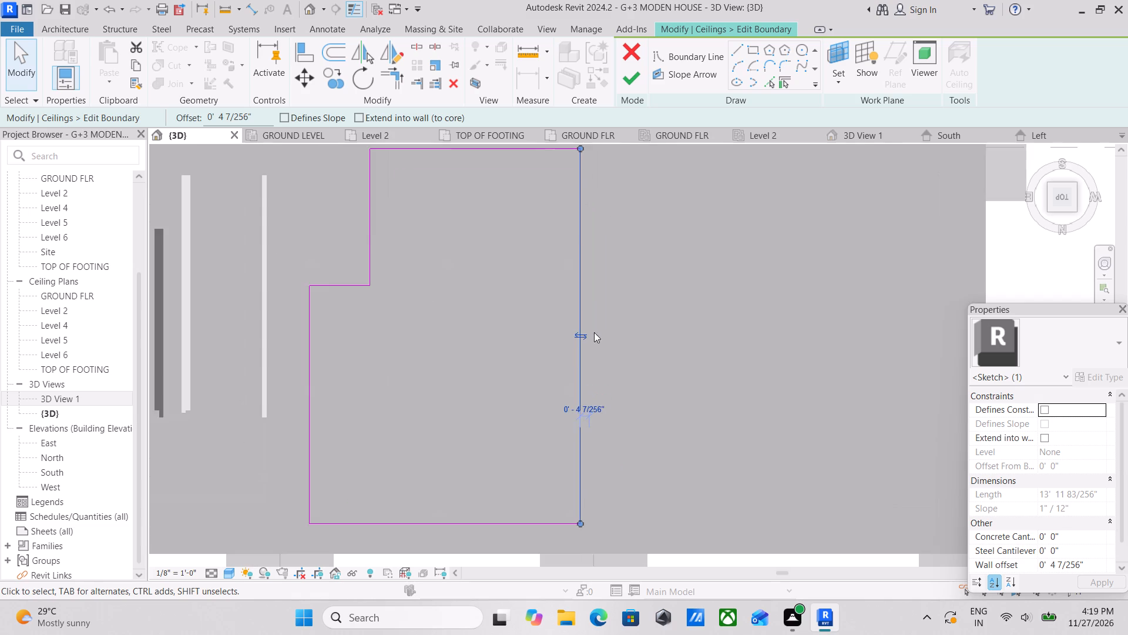
{"action": "middle_click_drag", "start_coordinate": [593, 331], "coordinate": [635, 375]}
{"action": "middle_click_drag", "start_coordinate": [636, 375], "coordinate": [720, 283]}
{"action": "middle_click_drag", "start_coordinate": [664, 383], "coordinate": [690, 343]}
{"action": "scroll", "coordinate": [634, 460], "scroll_direction": "up", "scroll_amount": 2}
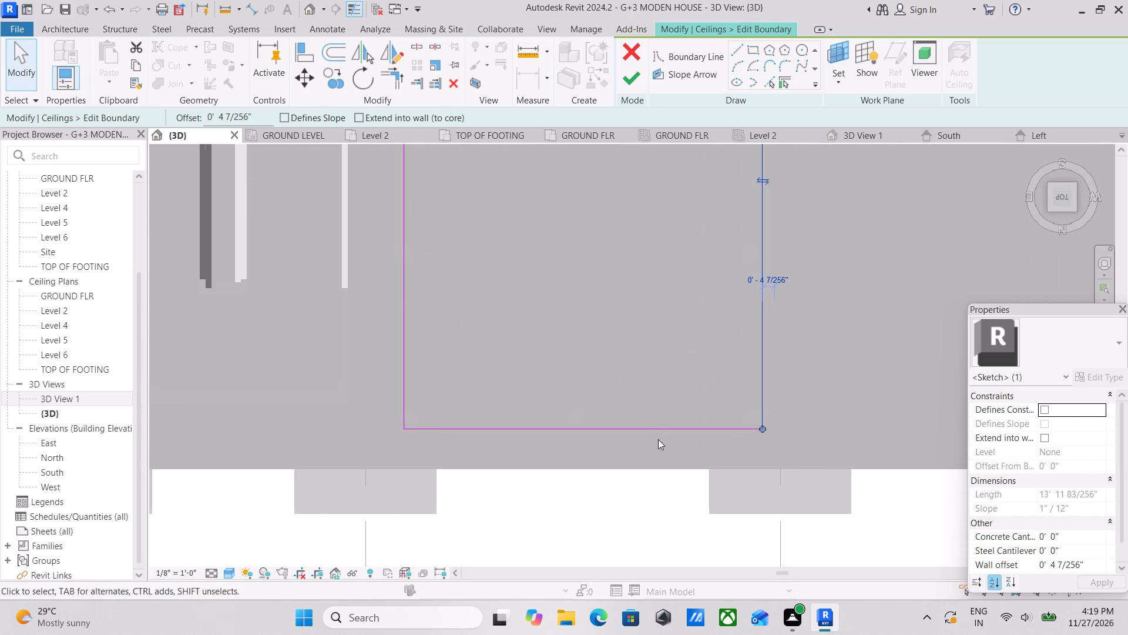
{"action": "left_click", "coordinate": [661, 431]}
{"action": "key", "text": "Up"}
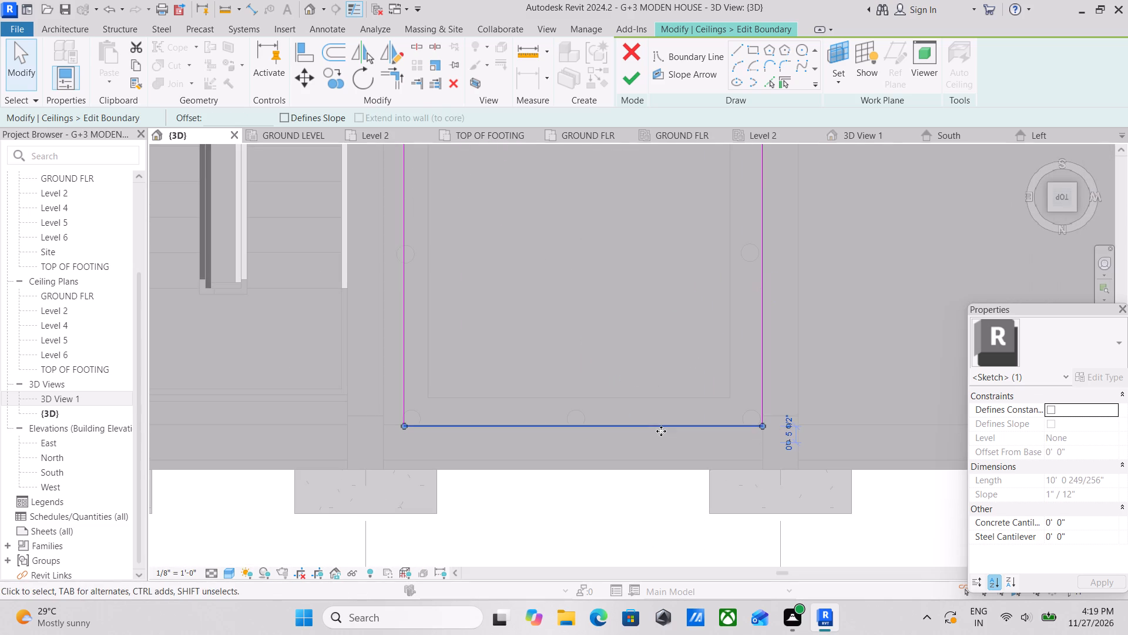
{"action": "key", "text": "Up"}
Nudge the ceiling's south boundary line north toward the beam face, to a wall offset of about 2 3/4".
{"action": "middle_click_drag", "start_coordinate": [617, 420], "coordinate": [645, 506]}
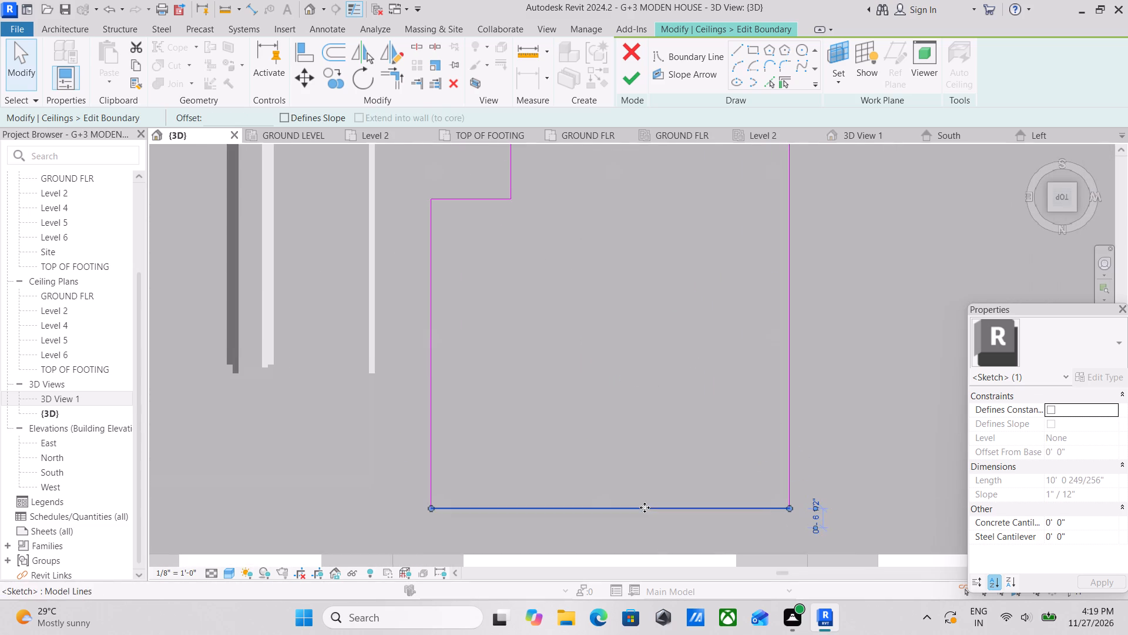
{"action": "middle_click_drag", "start_coordinate": [592, 403], "coordinate": [613, 462]}
{"action": "middle_click_drag", "start_coordinate": [505, 319], "coordinate": [525, 364]}
{"action": "scroll", "coordinate": [535, 359], "scroll_direction": "down", "scroll_amount": 2}
{"action": "middle_click_drag", "start_coordinate": [535, 359], "coordinate": [535, 459]}
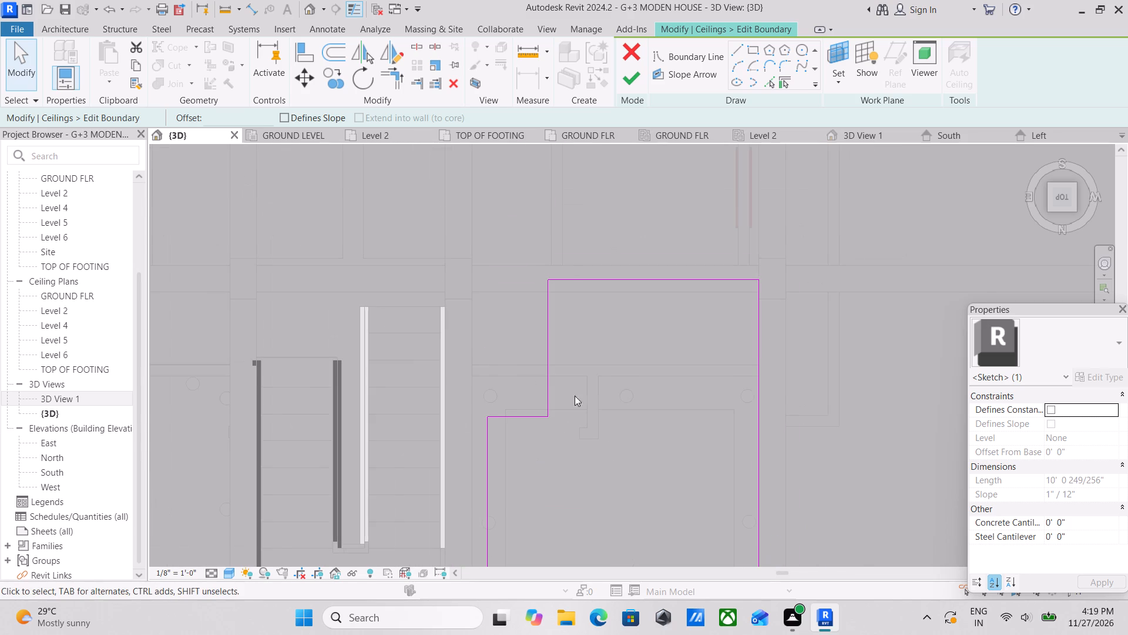
{"action": "middle_click_drag", "start_coordinate": [638, 317], "coordinate": [636, 361]}
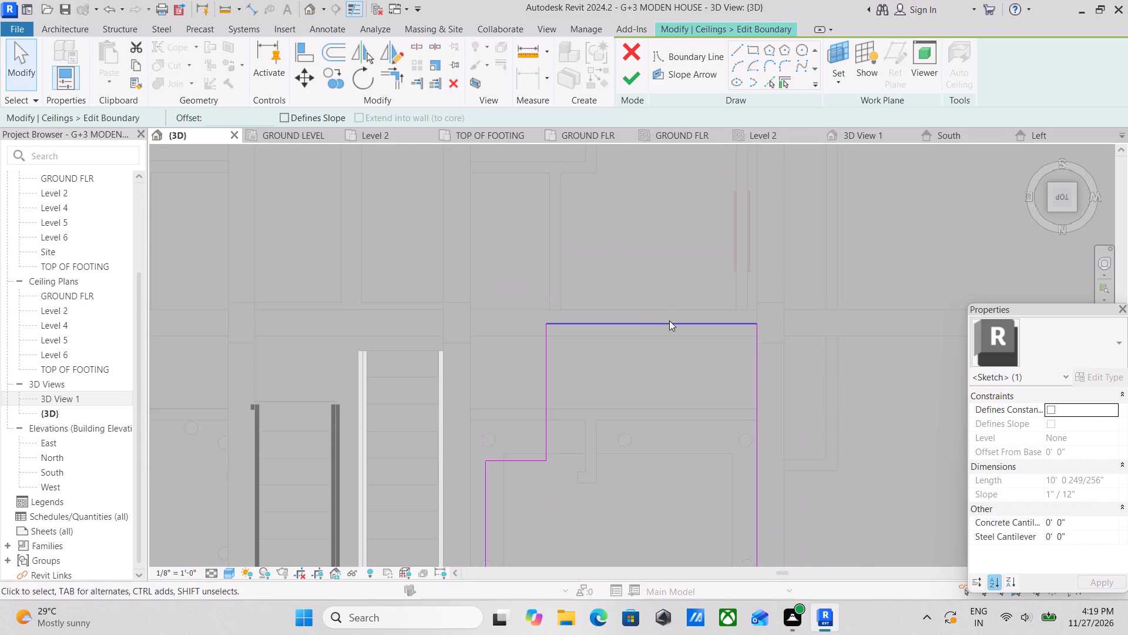
{"action": "left_click", "coordinate": [669, 320]}
{"action": "key", "text": "Down"}
{"action": "key", "text": "Down"}
{"action": "key", "text": "Down"}
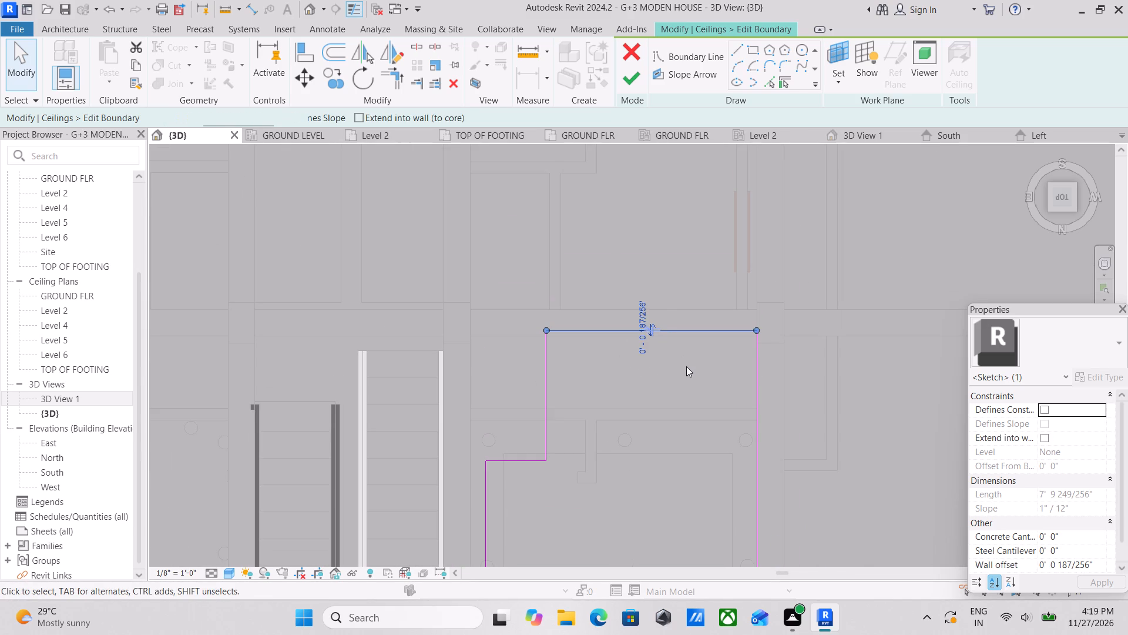
{"action": "key", "text": "Down"}
{"action": "key", "text": "Down"}
Nudge the boundary line beside the stair toward grid 3, leaving it at a 1" wall offset.
{"action": "scroll", "coordinate": [686, 366], "scroll_direction": "down", "scroll_amount": 1}
{"action": "middle_click_drag", "start_coordinate": [680, 374], "coordinate": [745, 312]}
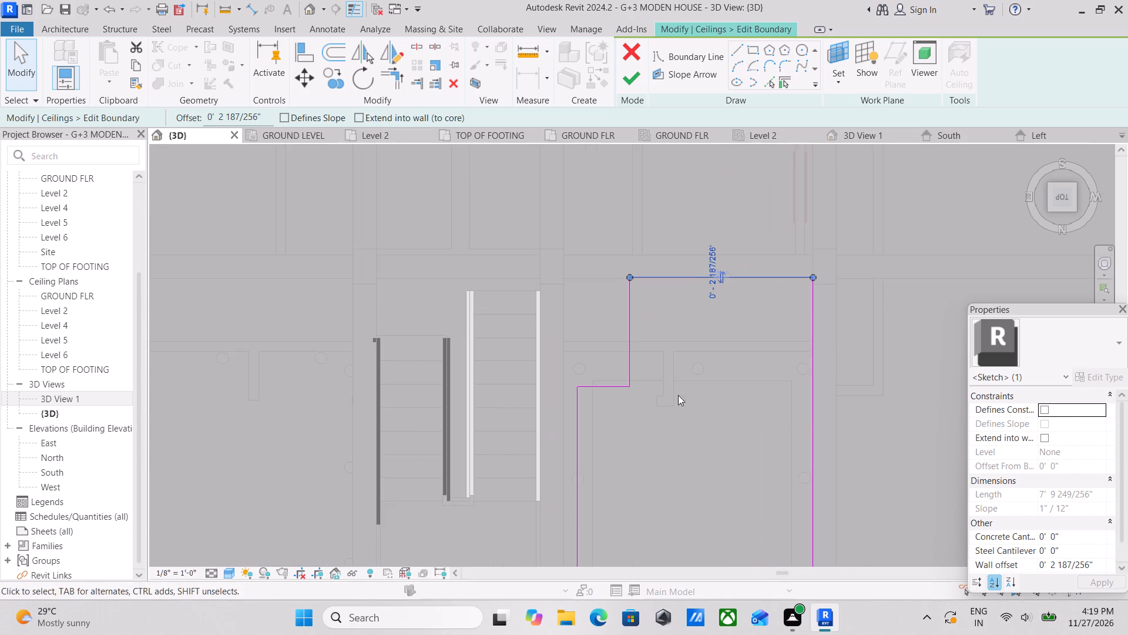
{"action": "middle_click_drag", "start_coordinate": [629, 423], "coordinate": [724, 272]}
{"action": "scroll", "coordinate": [673, 391], "scroll_direction": "up", "scroll_amount": 1}
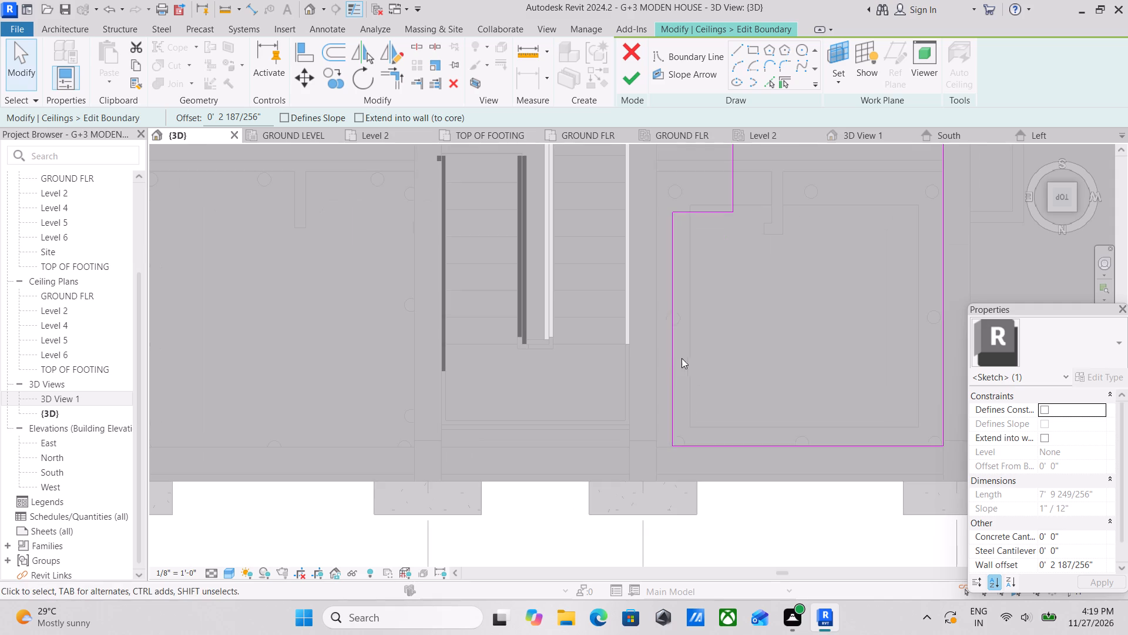
{"action": "scroll", "coordinate": [669, 377], "scroll_direction": "down", "scroll_amount": 1}
{"action": "middle_click_drag", "start_coordinate": [669, 377], "coordinate": [634, 456]}
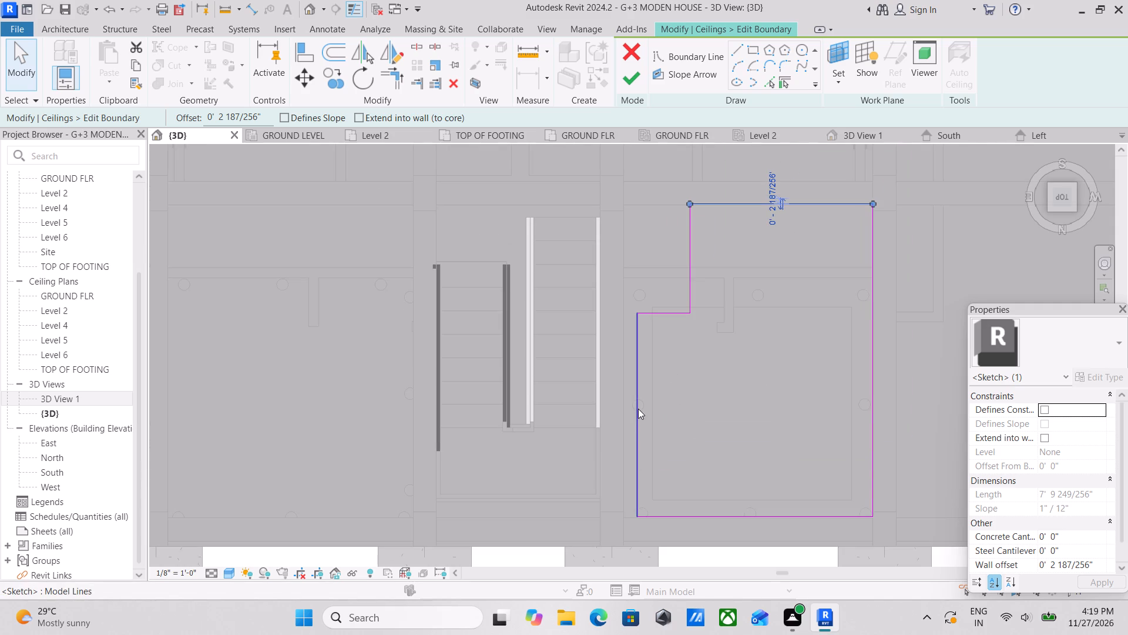
{"action": "left_click", "coordinate": [638, 409]}
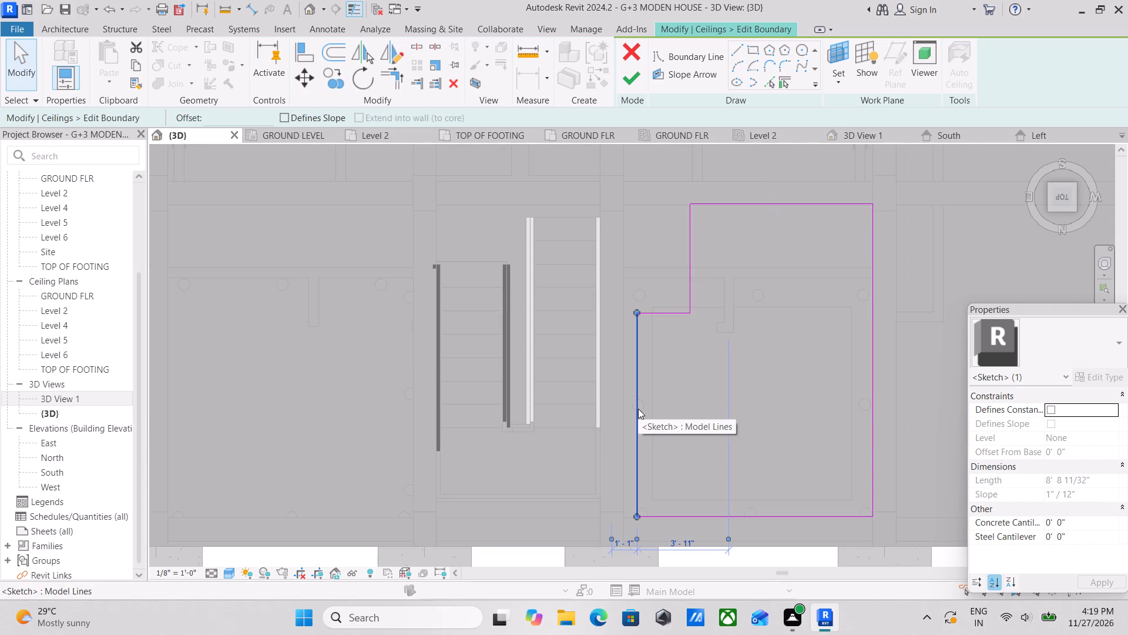
{"action": "middle_click_drag", "start_coordinate": [638, 409], "coordinate": [638, 426]}
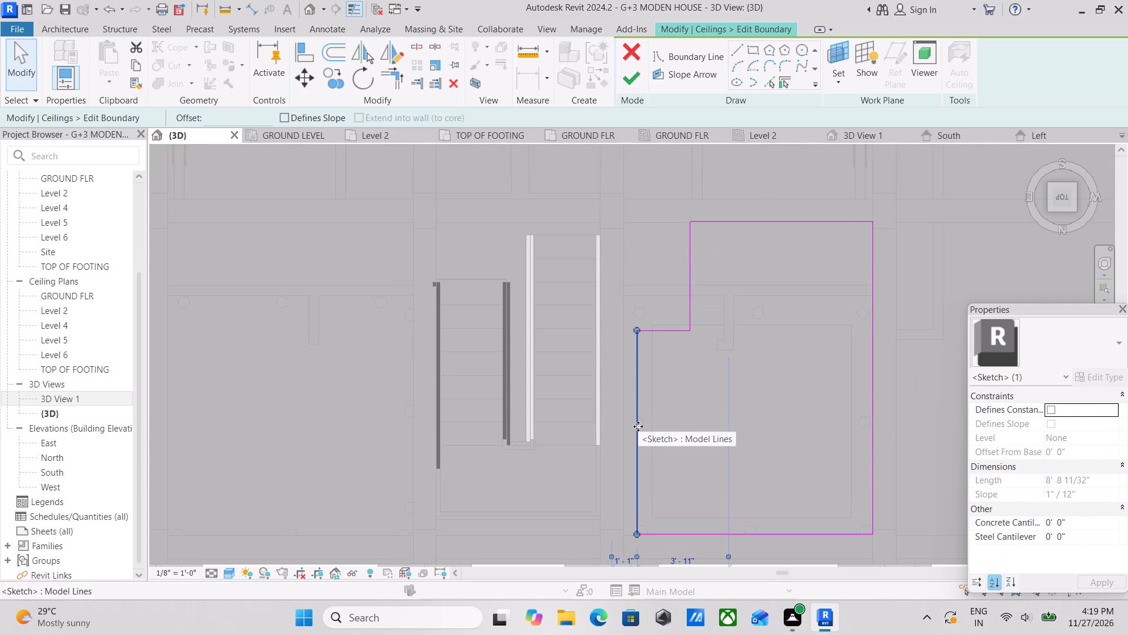
{"action": "key", "text": "Left"}
{"action": "key", "text": "Left"}
{"action": "key", "text": "Left"}
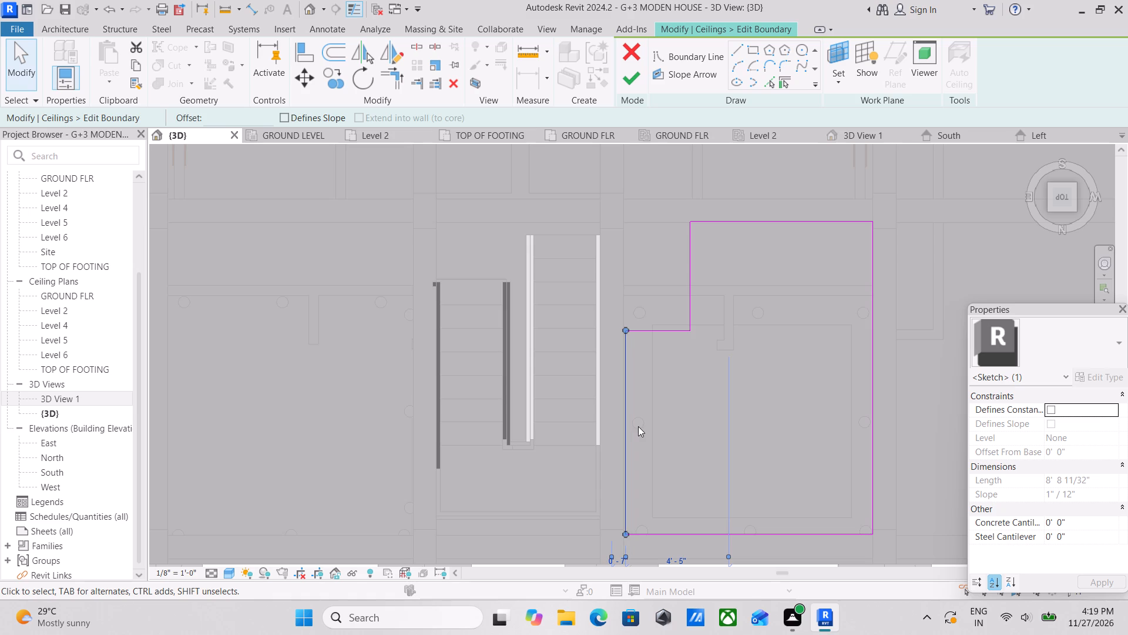
{"action": "key", "text": "Left"}
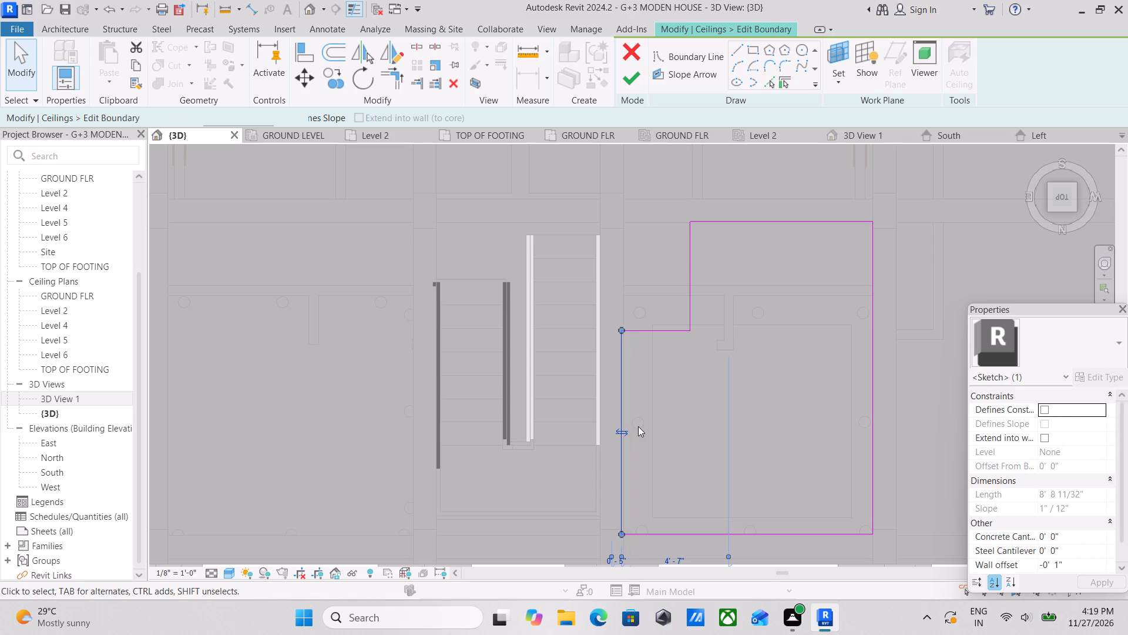
{"action": "key", "text": "Right"}
Delete the two short boundary lines that form the notch at the ceiling's stair-side south corner.
{"action": "middle_click_drag", "start_coordinate": [658, 403], "coordinate": [660, 495]}
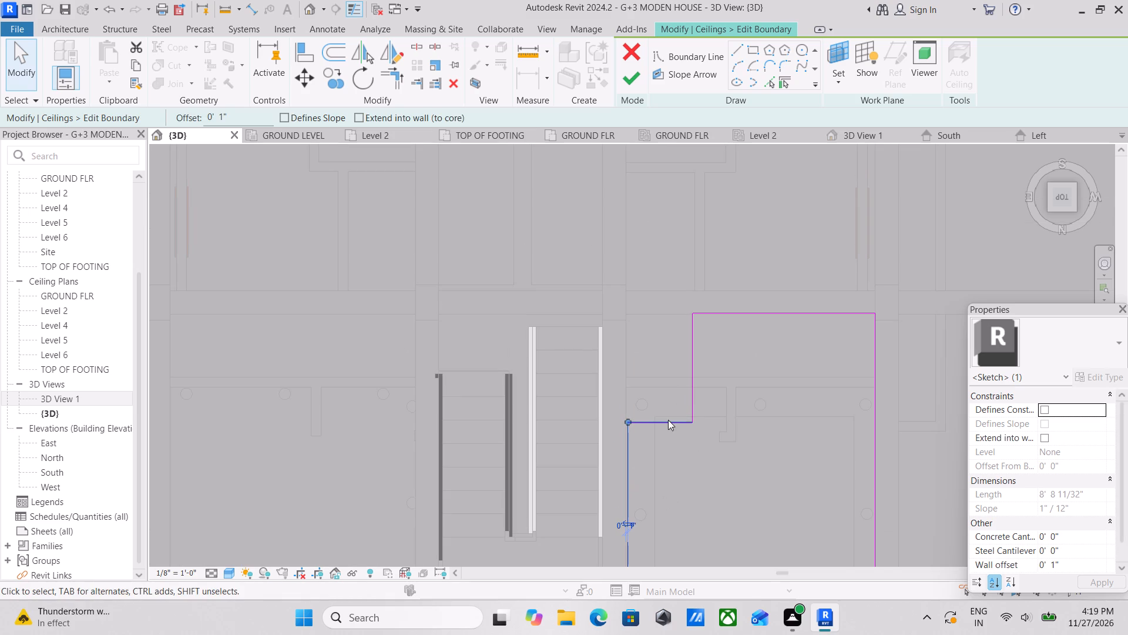
{"action": "left_click", "coordinate": [668, 427]}
{"action": "right_click", "coordinate": [668, 427]}
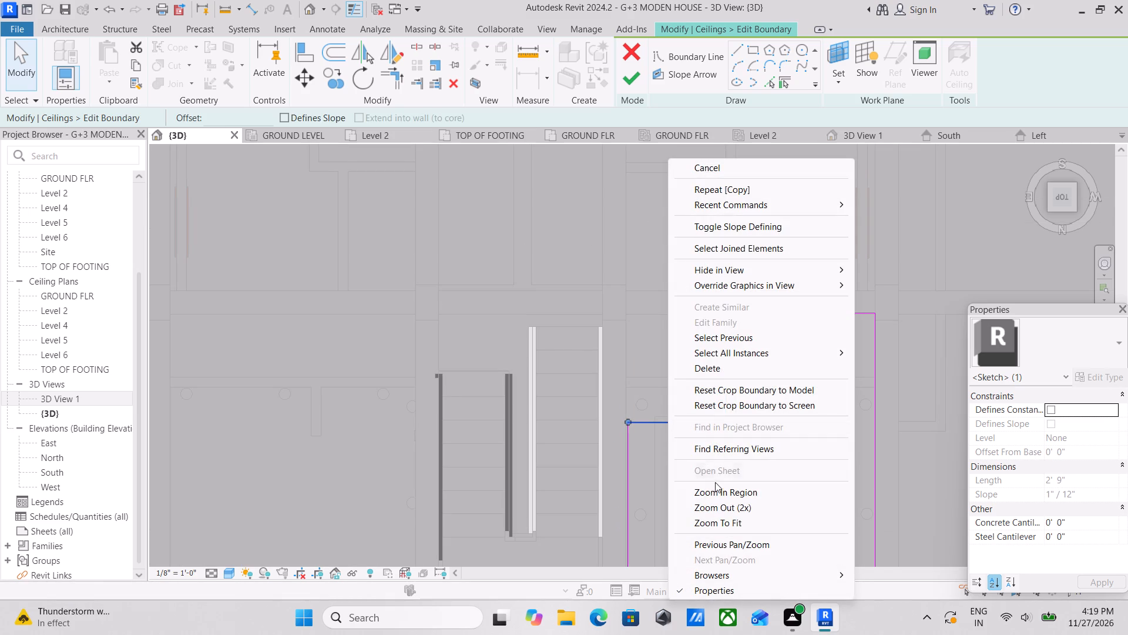
{"action": "left_click", "coordinate": [740, 370]}
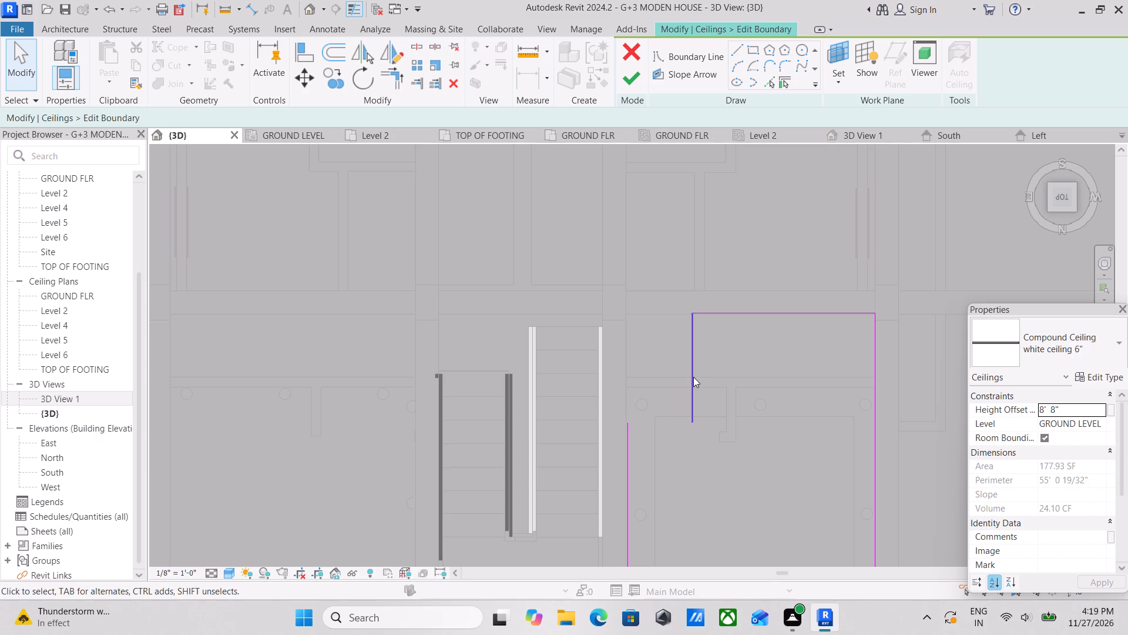
{"action": "left_click", "coordinate": [693, 377]}
{"action": "right_click", "coordinate": [693, 377]}
{"action": "left_click", "coordinate": [706, 373]}
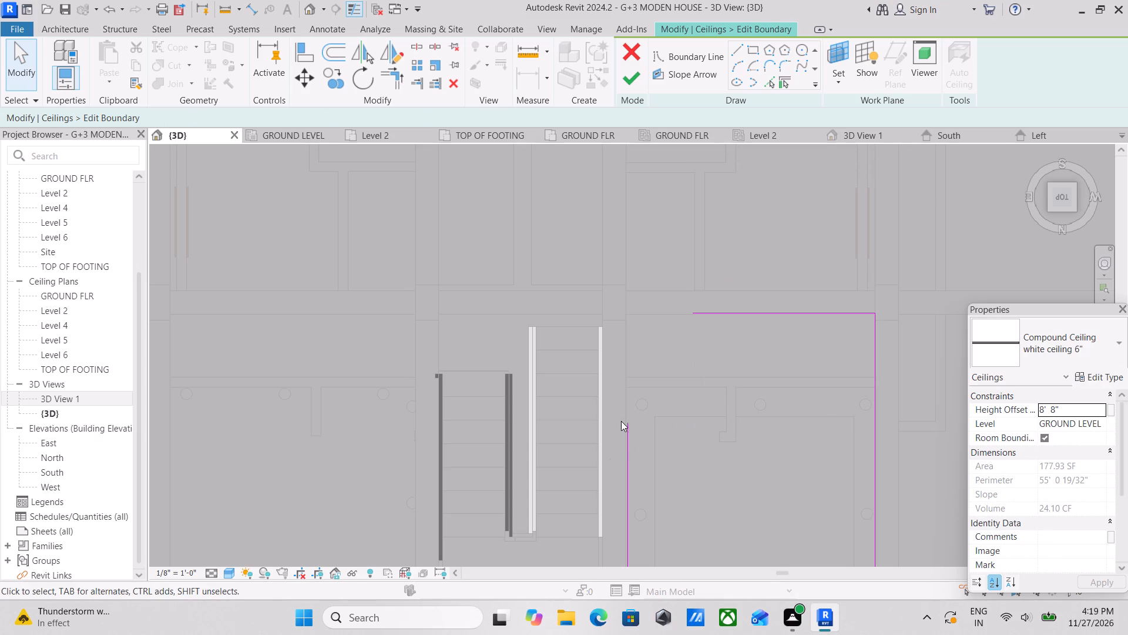
Extend the grid 3 side line and the south line until they meet, closing the boundary with a square corner.
{"action": "left_click", "coordinate": [624, 433]}
{"action": "left_click_drag", "start_coordinate": [631, 415], "coordinate": [633, 363]}
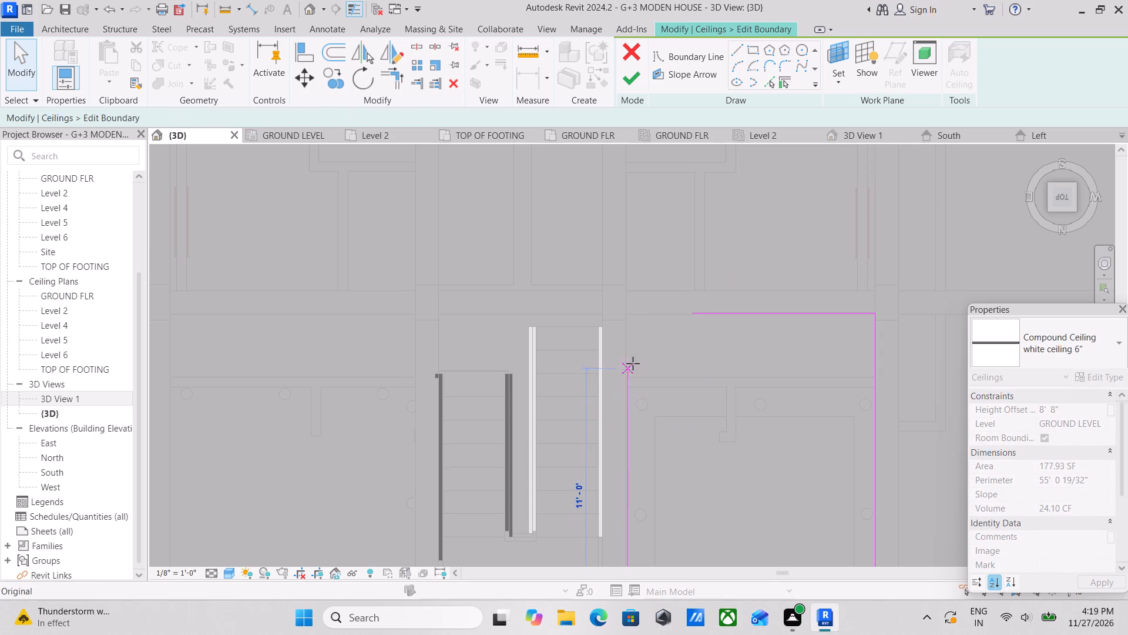
{"action": "left_click_drag", "start_coordinate": [633, 363], "coordinate": [635, 315]}
{"action": "scroll", "coordinate": [630, 316], "scroll_direction": "up", "scroll_amount": 2}
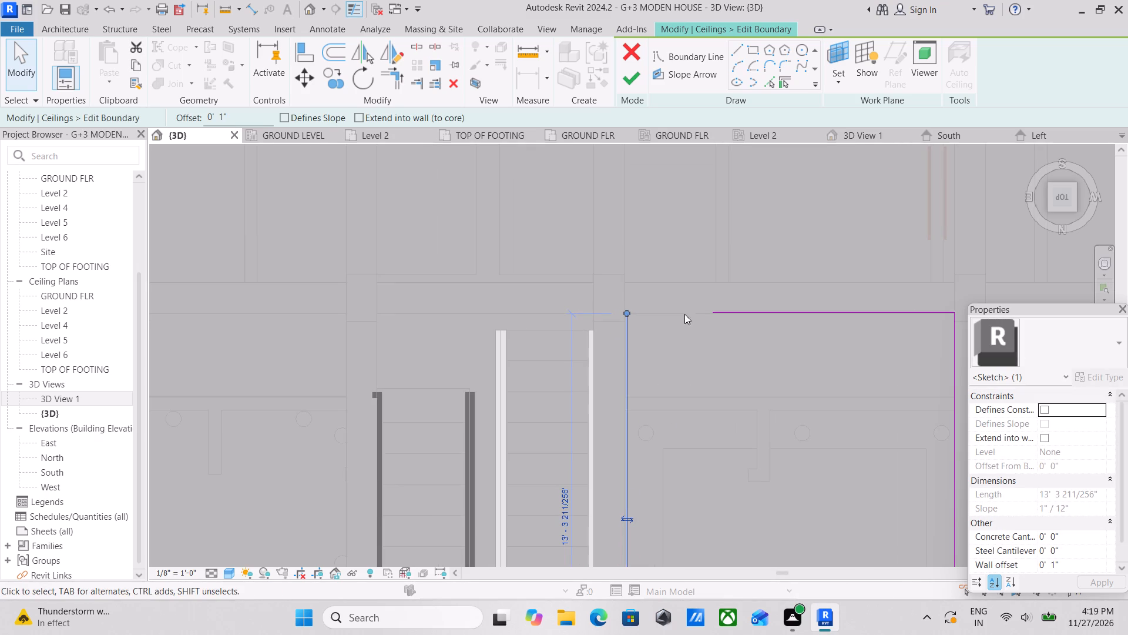
{"action": "key", "text": "Escape"}
{"action": "left_click", "coordinate": [737, 310]}
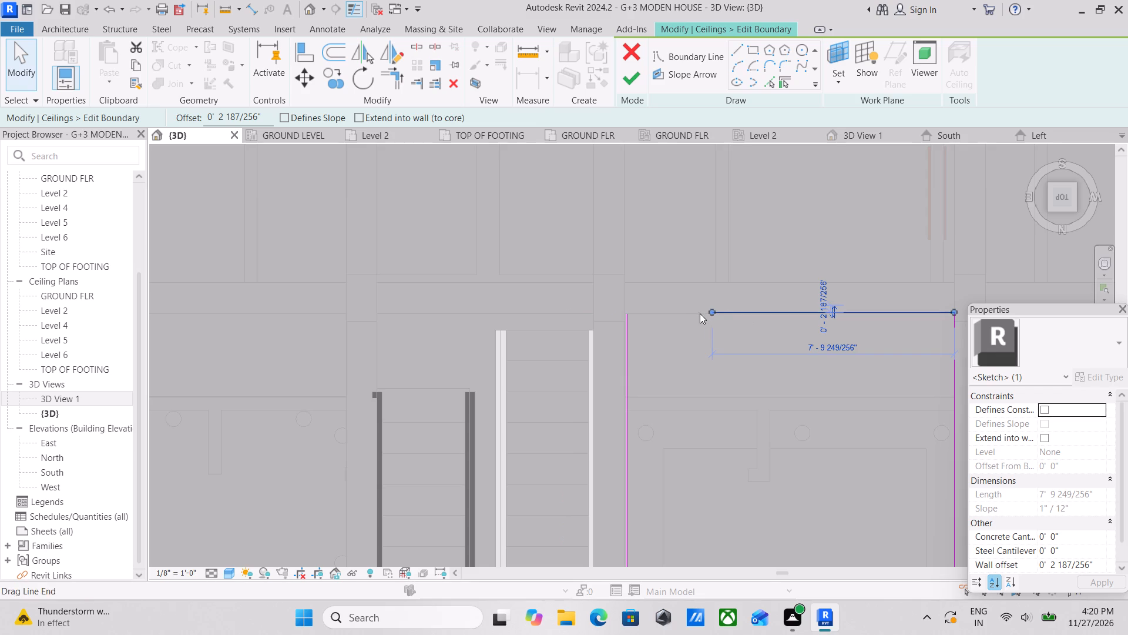
{"action": "left_click_drag", "start_coordinate": [706, 310], "coordinate": [630, 319]}
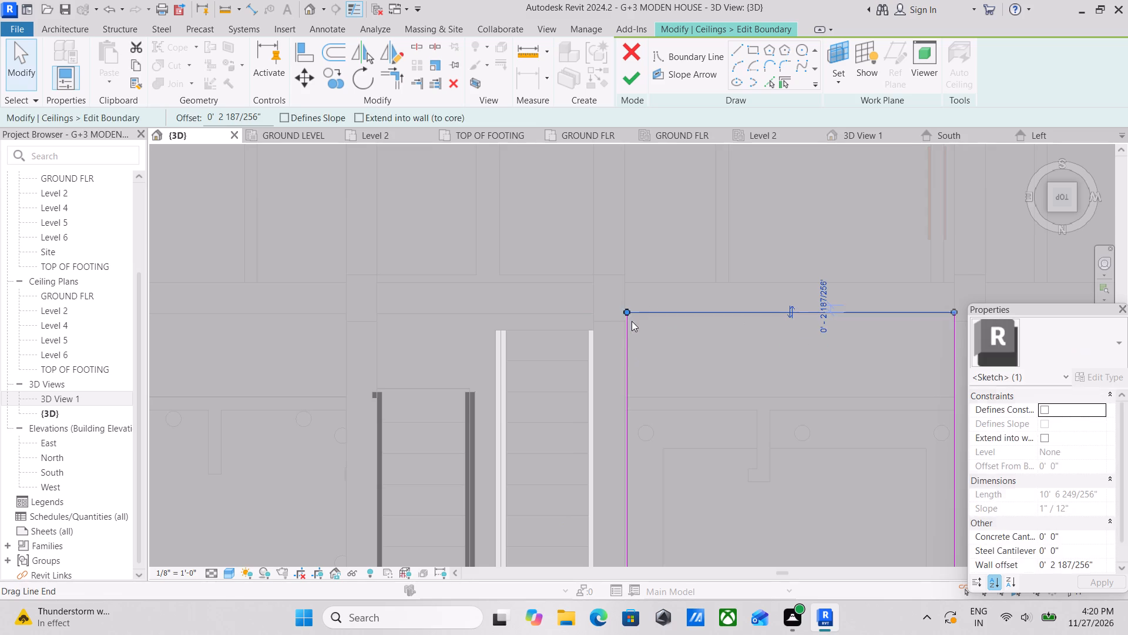
{"action": "key", "text": "Escape"}
{"action": "scroll", "coordinate": [640, 358], "scroll_direction": "up", "scroll_amount": 3}
{"action": "key", "text": "Escape"}
Nudge the south boundary line finely north onto the beam face, to a wall offset of about 3 1/4".
{"action": "left_click", "coordinate": [617, 376]}
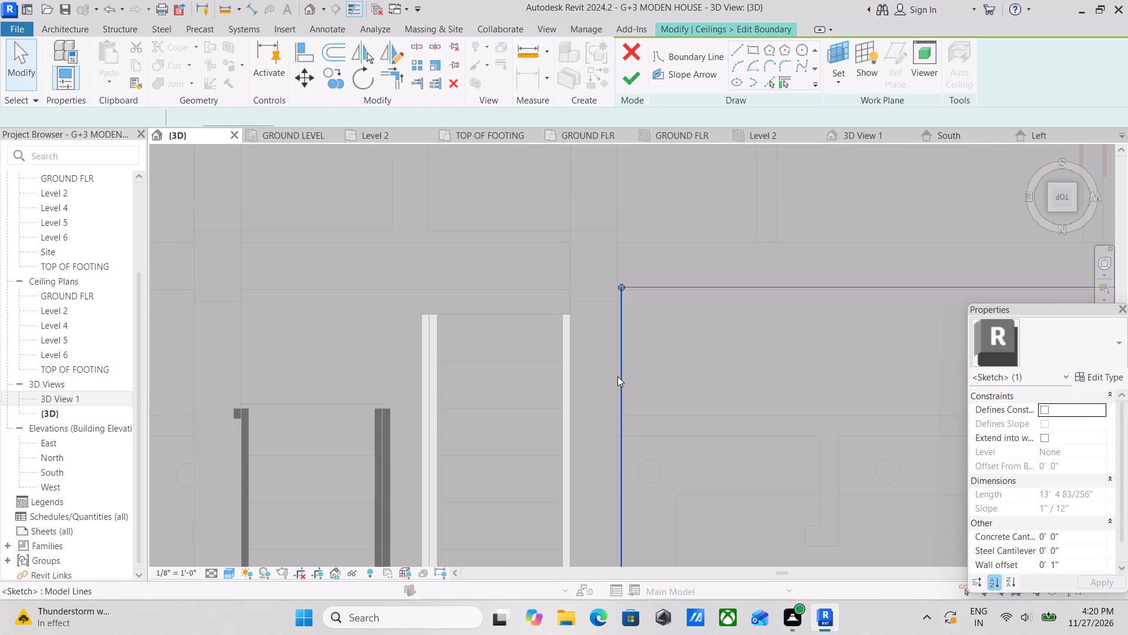
{"action": "middle_click_drag", "start_coordinate": [645, 368], "coordinate": [679, 361]}
{"action": "scroll", "coordinate": [706, 326], "scroll_direction": "down", "scroll_amount": 1}
{"action": "middle_click_drag", "start_coordinate": [706, 326], "coordinate": [593, 346]}
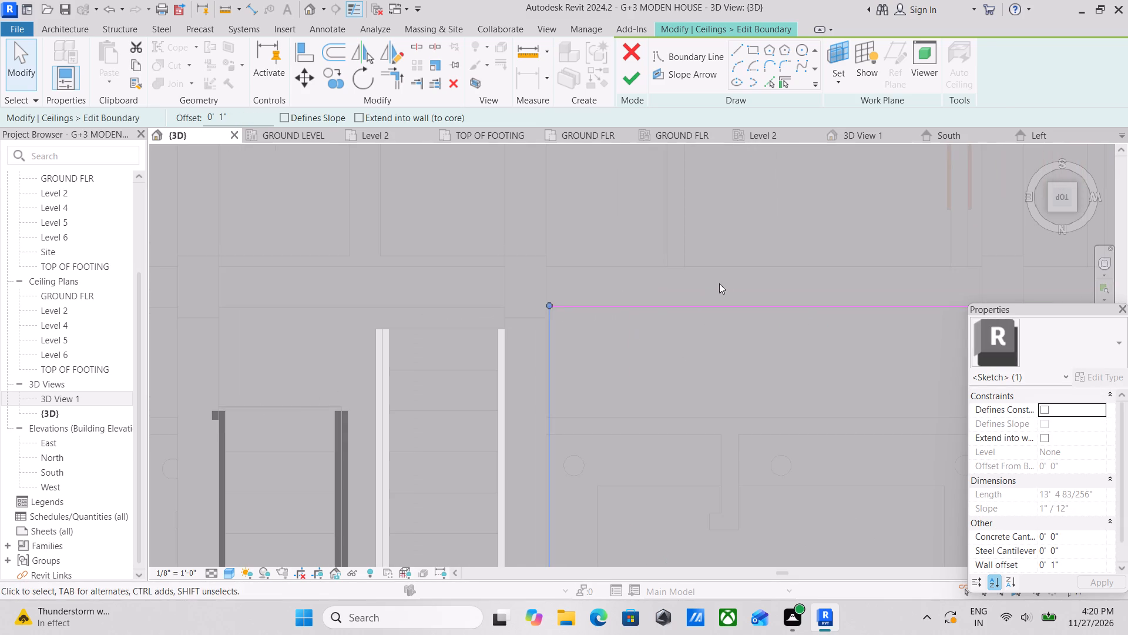
{"action": "scroll", "coordinate": [717, 285], "scroll_direction": "down", "scroll_amount": 1}
{"action": "scroll", "coordinate": [710, 295], "scroll_direction": "up", "scroll_amount": 2}
{"action": "middle_click_drag", "start_coordinate": [728, 305], "coordinate": [630, 340]}
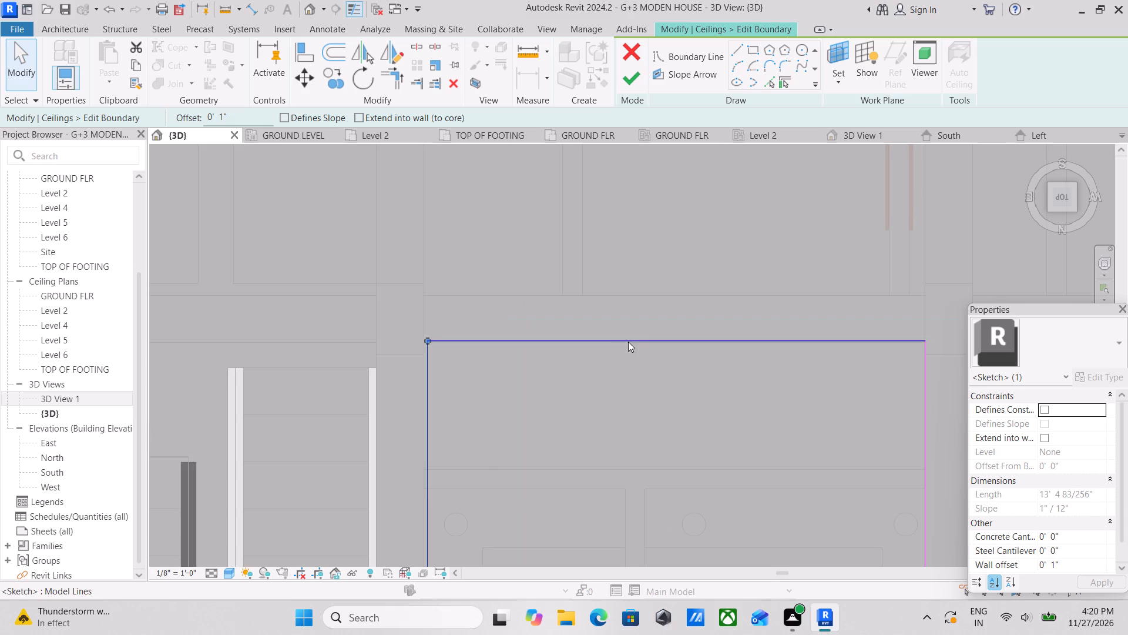
{"action": "left_click", "coordinate": [684, 343]}
{"action": "scroll", "coordinate": [684, 343], "scroll_direction": "up", "scroll_amount": 5}
{"action": "middle_click_drag", "start_coordinate": [694, 355], "coordinate": [660, 374]}
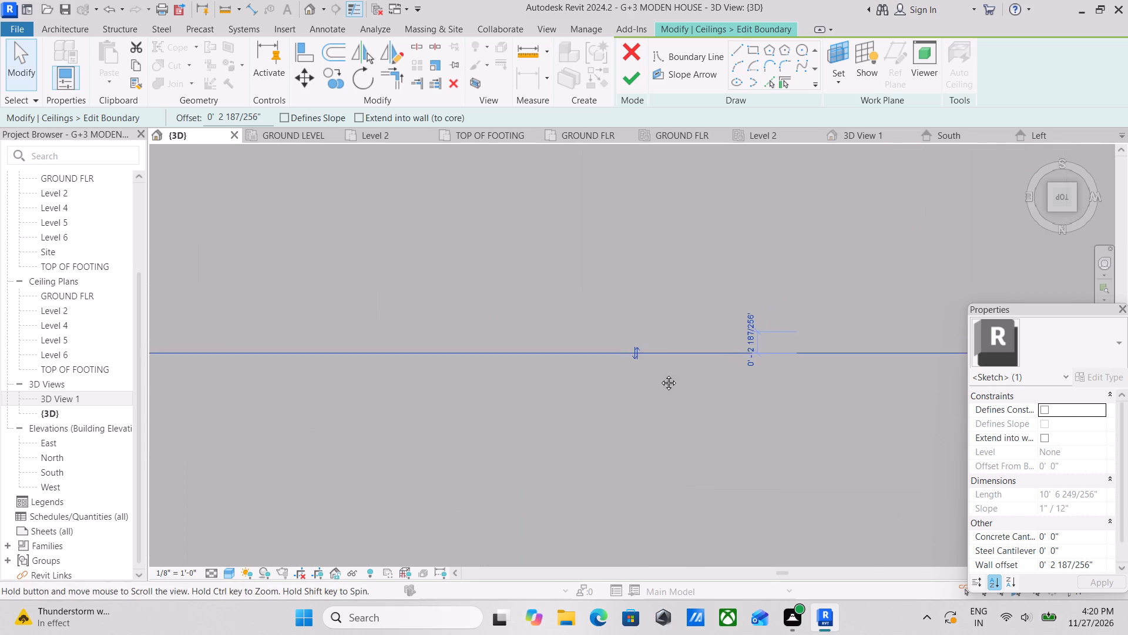
{"action": "middle_click_drag", "start_coordinate": [660, 374], "coordinate": [659, 375]}
{"action": "scroll", "coordinate": [662, 377], "scroll_direction": "up", "scroll_amount": 2}
{"action": "key", "text": "Down"}
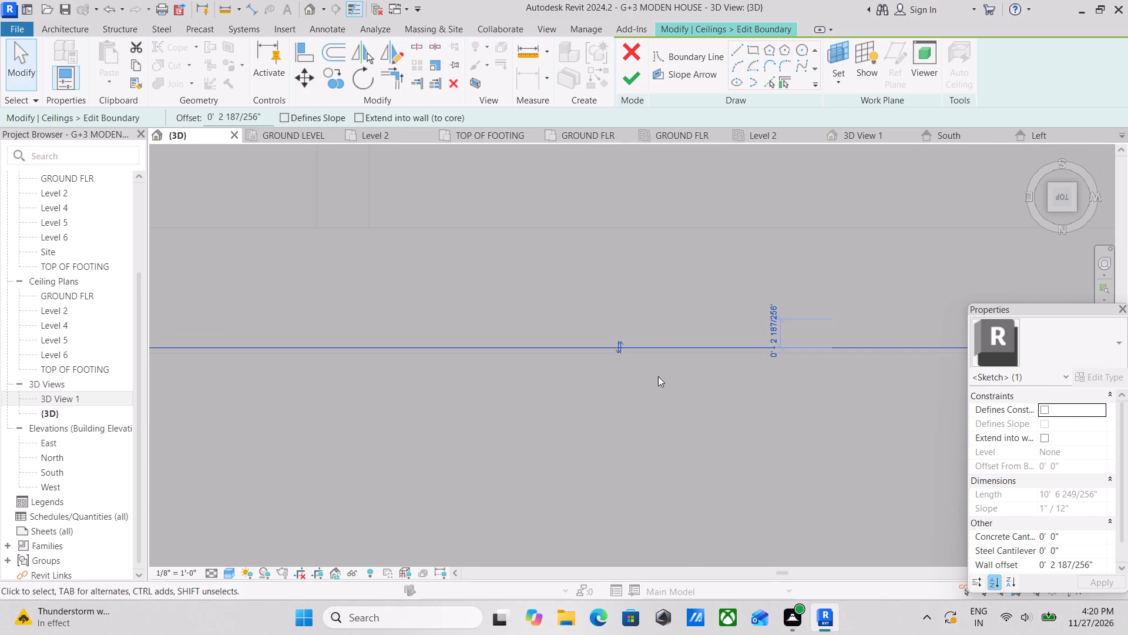
{"action": "key", "text": "Down"}
{"action": "scroll", "coordinate": [639, 369], "scroll_direction": "down", "scroll_amount": 8}
{"action": "middle_click_drag", "start_coordinate": [487, 430], "coordinate": [513, 406]}
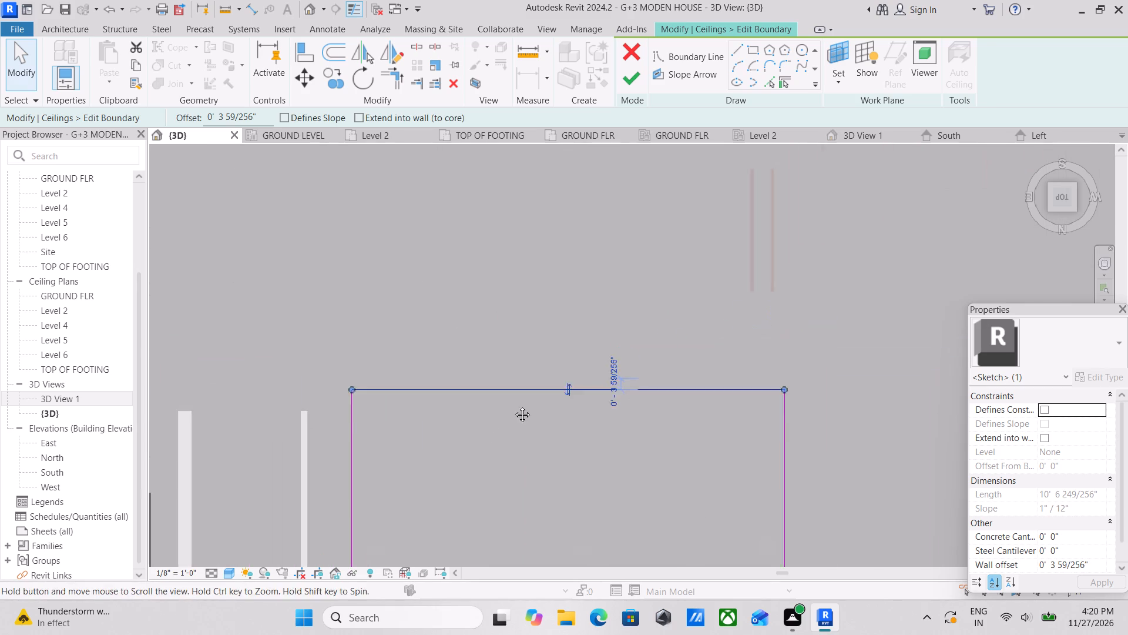
Nudge the grid 3 side boundary line beside the stair to a wall offset of 1/4" and finish the ceiling's boundary edit.
{"action": "middle_click_drag", "start_coordinate": [513, 406], "coordinate": [662, 259]}
{"action": "scroll", "coordinate": [472, 380], "scroll_direction": "up", "scroll_amount": 3}
{"action": "left_click", "coordinate": [549, 374]}
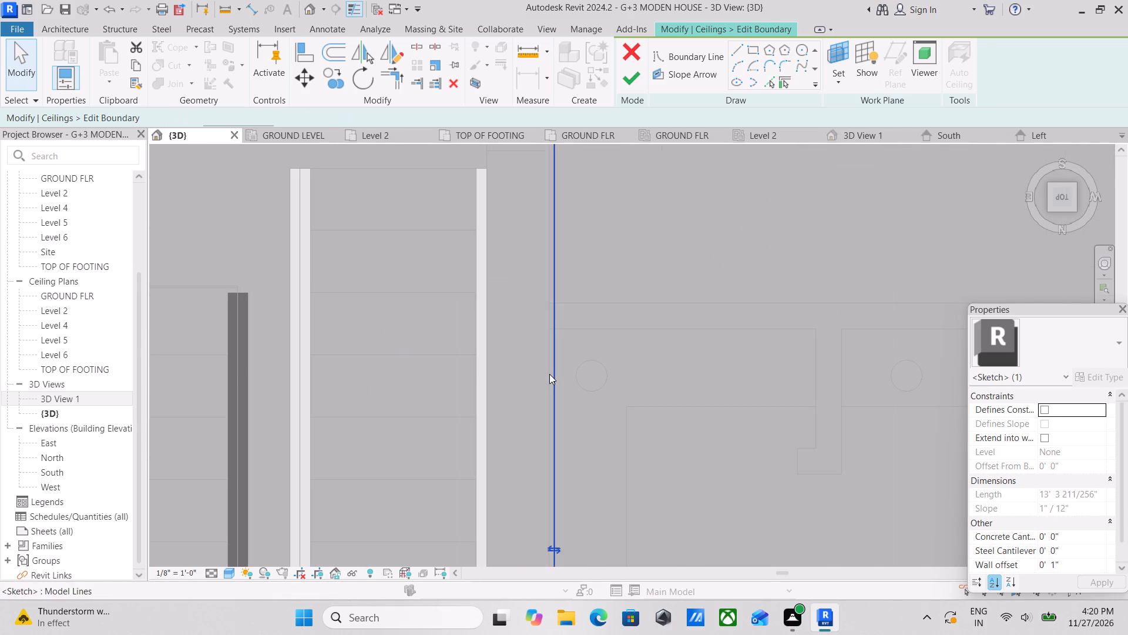
{"action": "middle_click_drag", "start_coordinate": [625, 391], "coordinate": [691, 346]}
{"action": "key", "text": "Left"}
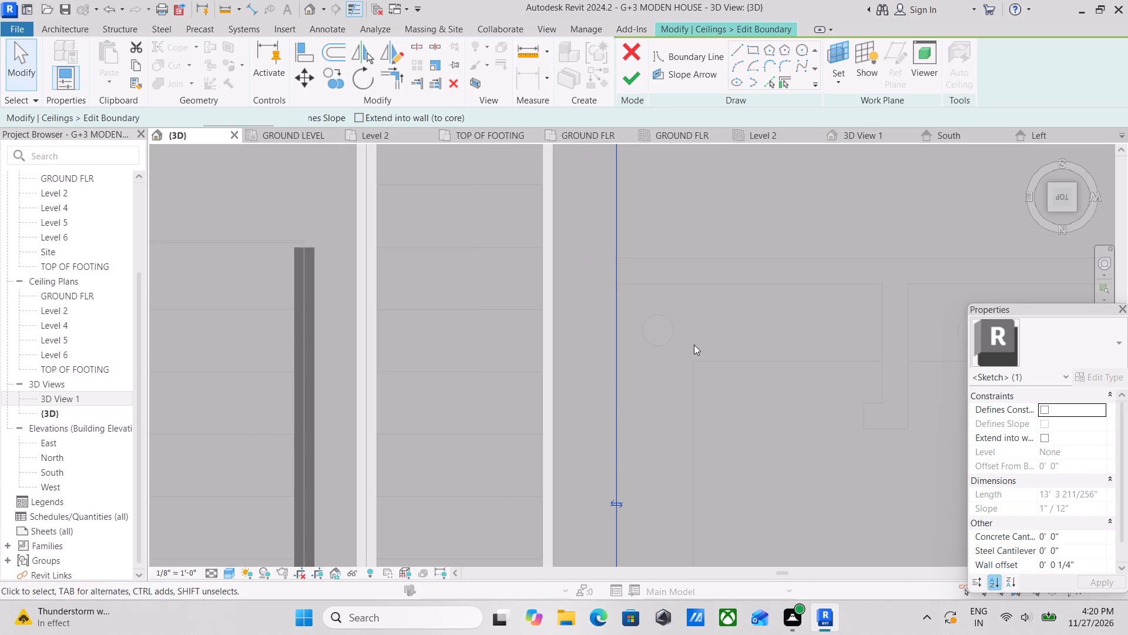
{"action": "scroll", "coordinate": [694, 345], "scroll_direction": "down", "scroll_amount": 8}
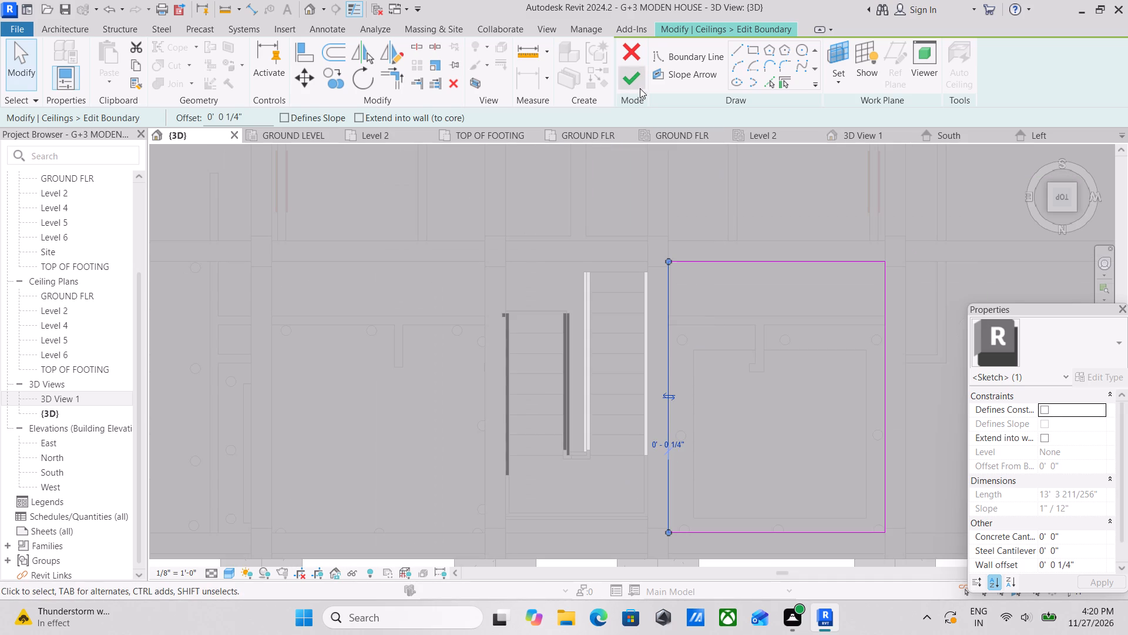
{"action": "left_click", "coordinate": [632, 81]}
{"action": "scroll", "coordinate": [703, 299], "scroll_direction": "down", "scroll_amount": 4}
{"action": "key", "text": "Escape"}
{"action": "scroll", "coordinate": [735, 343], "scroll_direction": "down", "scroll_amount": 4}
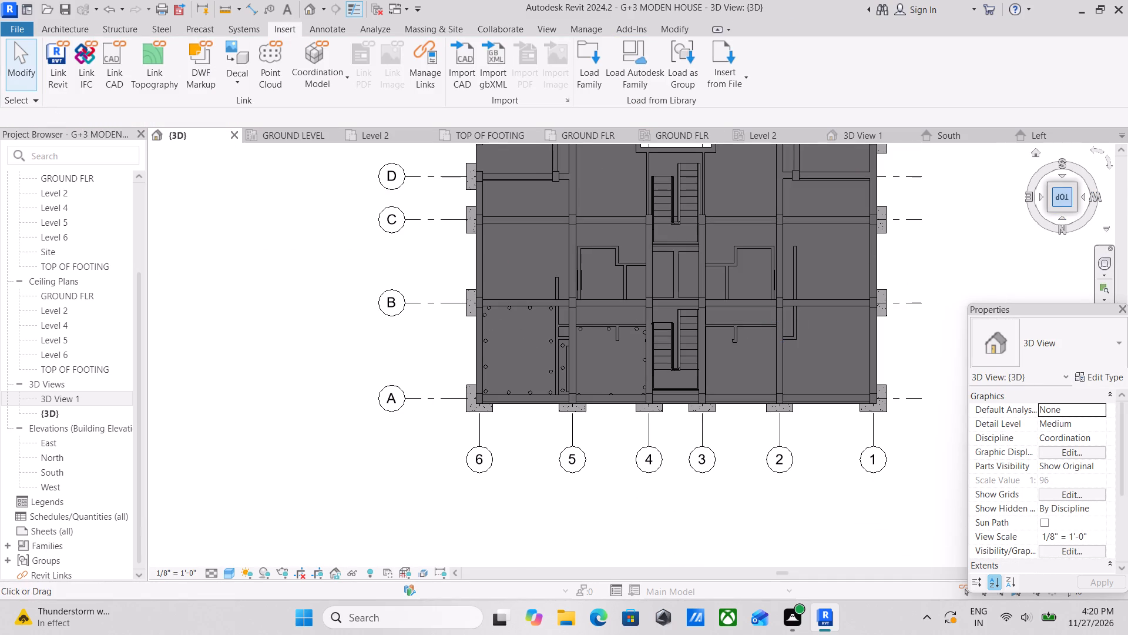
Examine the ground floor model in 3D from the front-left corner and from above, checking the rooms, beams and fitted ceilings.
{"action": "left_click", "coordinate": [1075, 209]}
{"action": "scroll", "coordinate": [1072, 210], "scroll_direction": "up", "scroll_amount": 1}
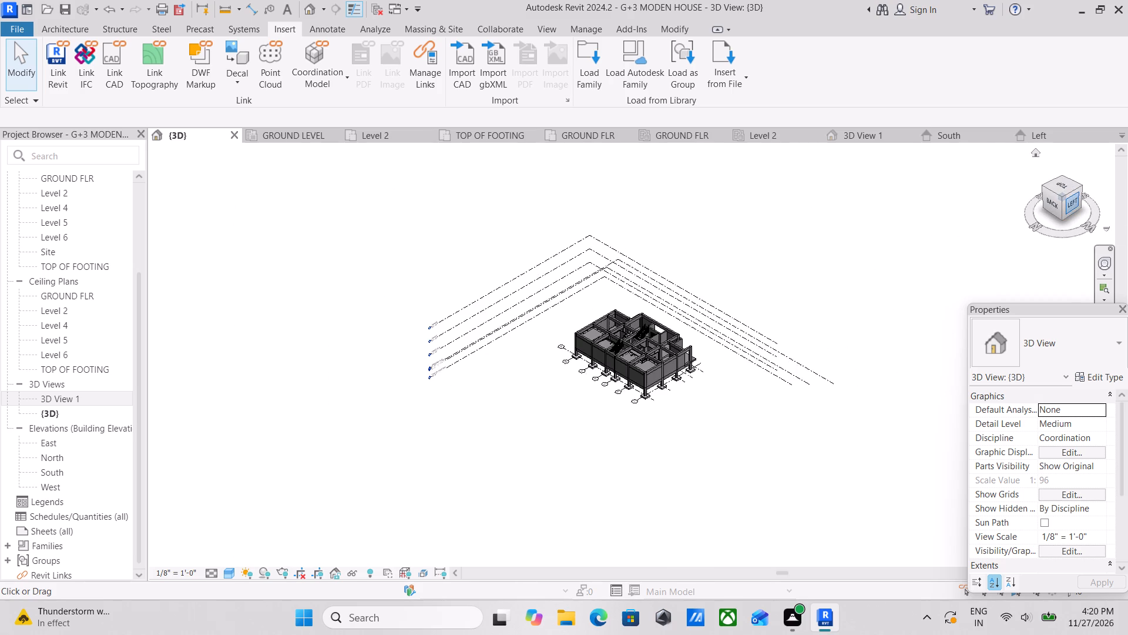
{"action": "left_click", "coordinate": [1081, 186]}
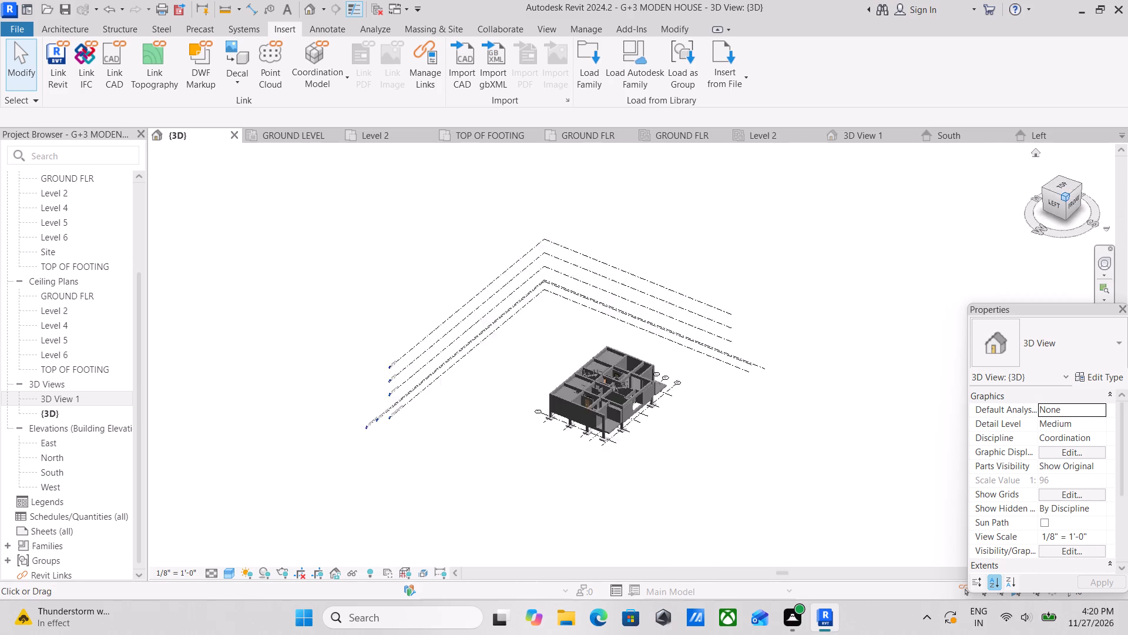
{"action": "scroll", "coordinate": [656, 420], "scroll_direction": "up", "scroll_amount": 8}
{"action": "scroll", "coordinate": [801, 417], "scroll_direction": "up", "scroll_amount": 2}
{"action": "scroll", "coordinate": [736, 422], "scroll_direction": "up", "scroll_amount": 2}
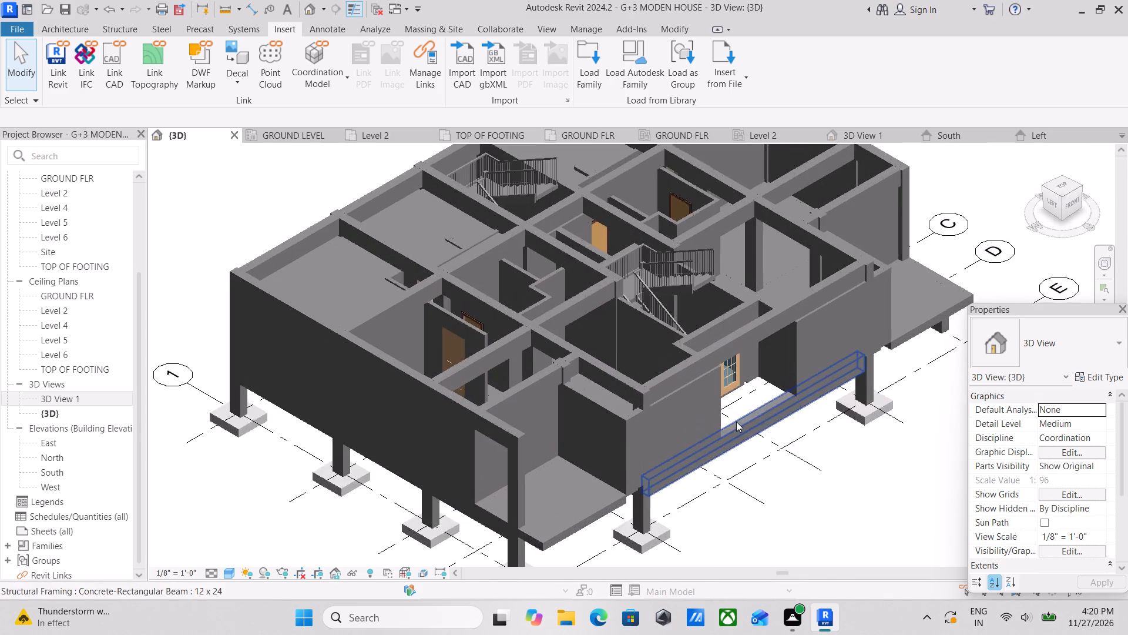
{"action": "scroll", "coordinate": [736, 422], "scroll_direction": "up", "scroll_amount": 2}
{"action": "scroll", "coordinate": [807, 392], "scroll_direction": "up", "scroll_amount": 3}
{"action": "scroll", "coordinate": [807, 392], "scroll_direction": "down", "scroll_amount": 2}
{"action": "middle_click", "coordinate": [807, 392]}
{"action": "middle_click_drag", "start_coordinate": [688, 434], "coordinate": [766, 355]}
{"action": "middle_click_drag", "start_coordinate": [558, 449], "coordinate": [551, 447]}
{"action": "scroll", "coordinate": [551, 447], "scroll_direction": "down", "scroll_amount": 1}
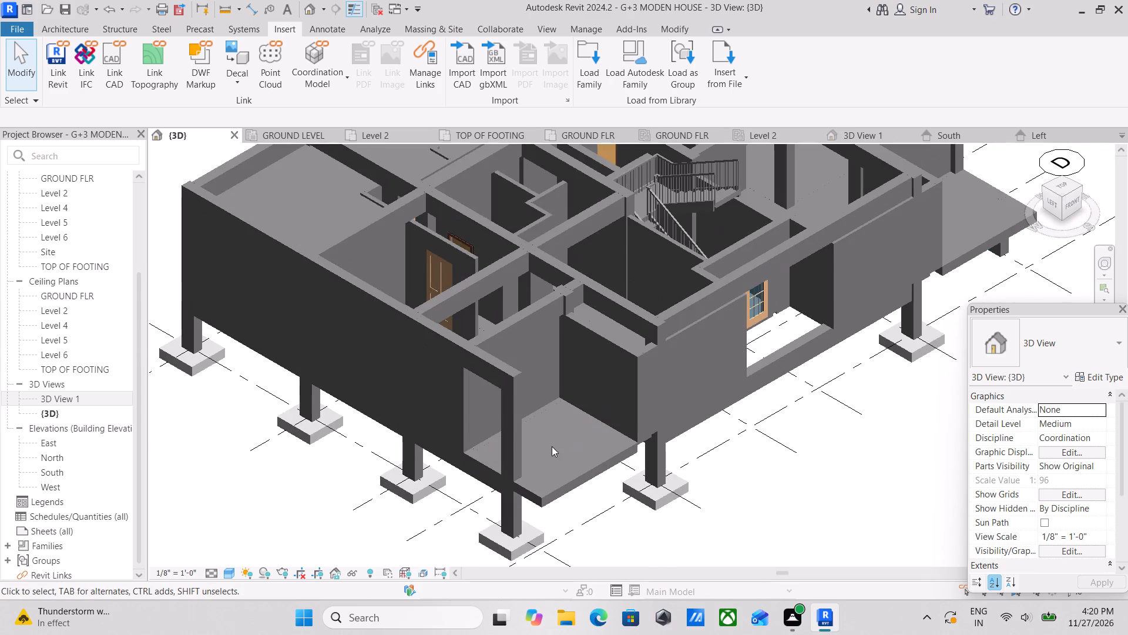
{"action": "scroll", "coordinate": [640, 572], "scroll_direction": "down", "scroll_amount": 4}
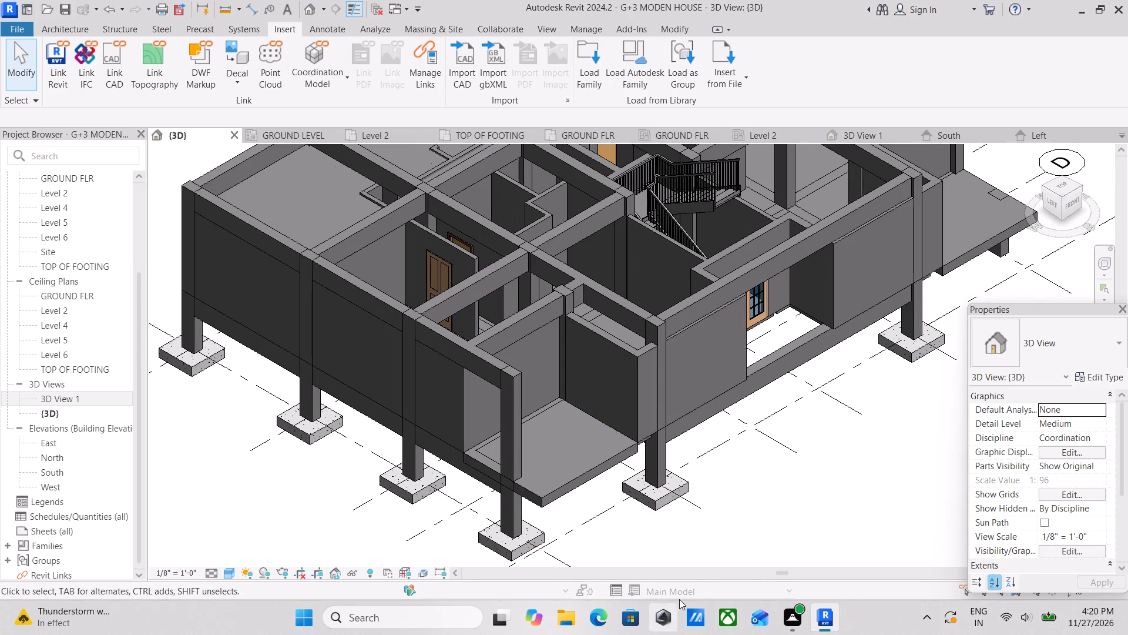
{"action": "key", "text": "space"}
{"action": "scroll", "coordinate": [1035, 634], "scroll_direction": "up", "scroll_amount": 1}
{"action": "scroll", "coordinate": [786, 433], "scroll_direction": "up", "scroll_amount": 2}
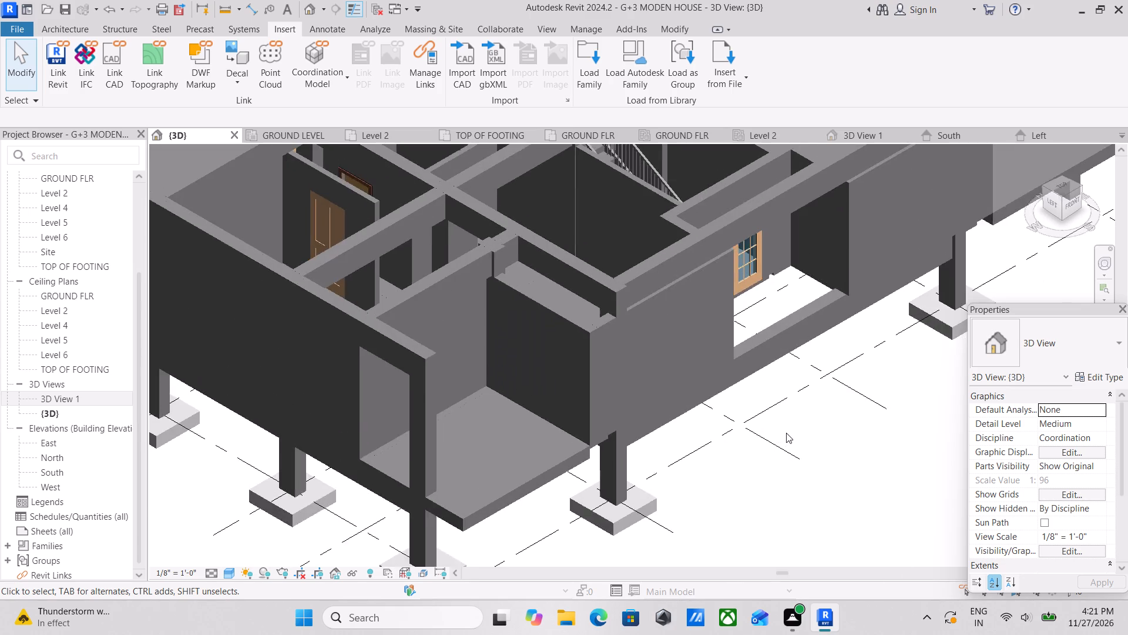
{"action": "middle_click_drag", "start_coordinate": [766, 461], "coordinate": [727, 542]}
{"action": "middle_click_drag", "start_coordinate": [813, 547], "coordinate": [813, 568]}
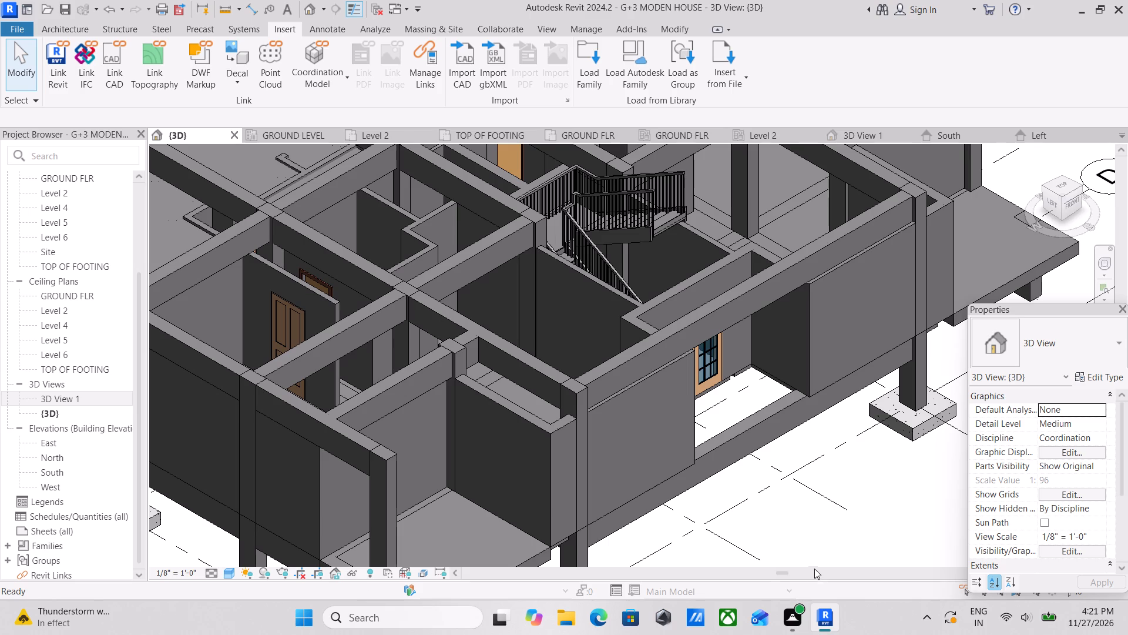
{"action": "scroll", "coordinate": [976, 634], "scroll_direction": "down", "scroll_amount": 1}
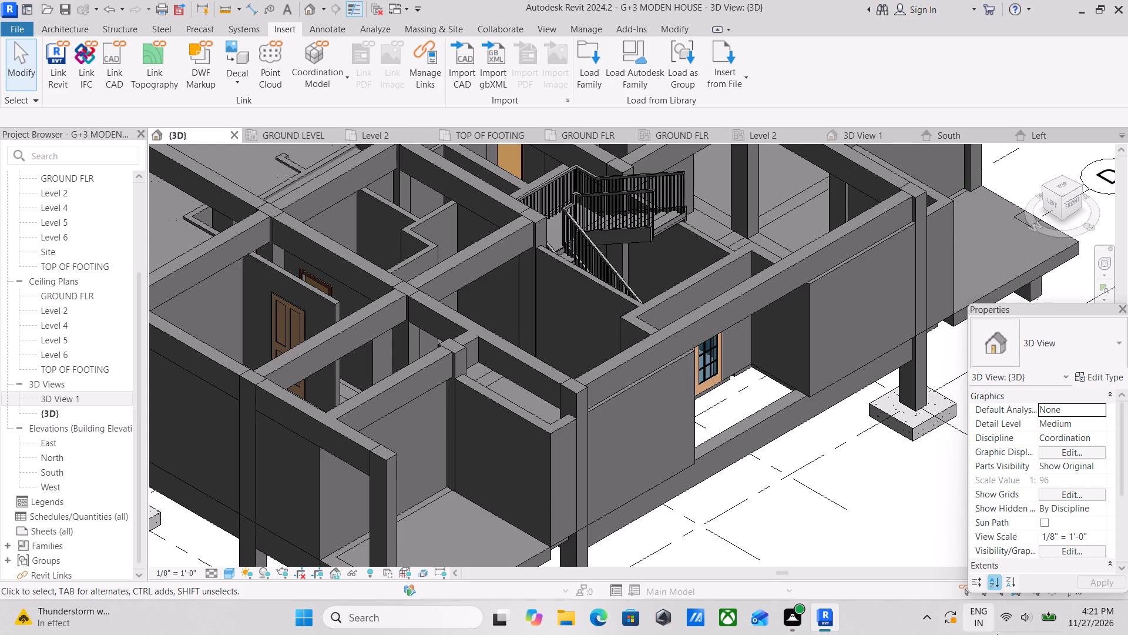
{"action": "scroll", "coordinate": [1002, 634], "scroll_direction": "down", "scroll_amount": 1}
{"action": "scroll", "coordinate": [948, 479], "scroll_direction": "down", "scroll_amount": 1}
{"action": "middle_click_drag", "start_coordinate": [847, 466], "coordinate": [794, 482]}
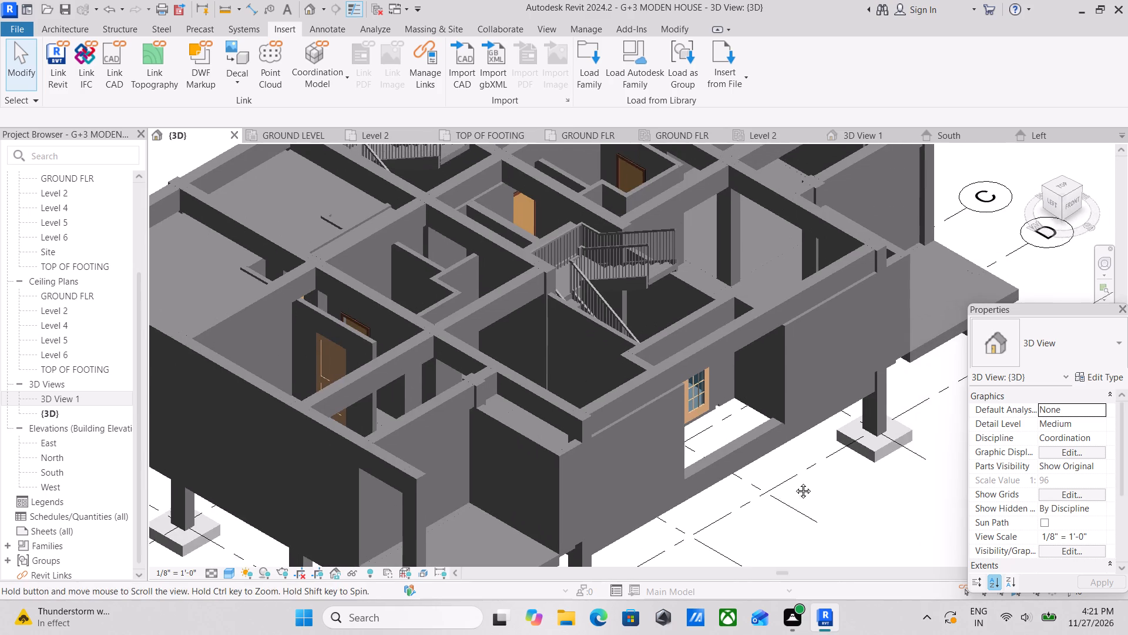
{"action": "middle_click_drag", "start_coordinate": [794, 482], "coordinate": [794, 482]}
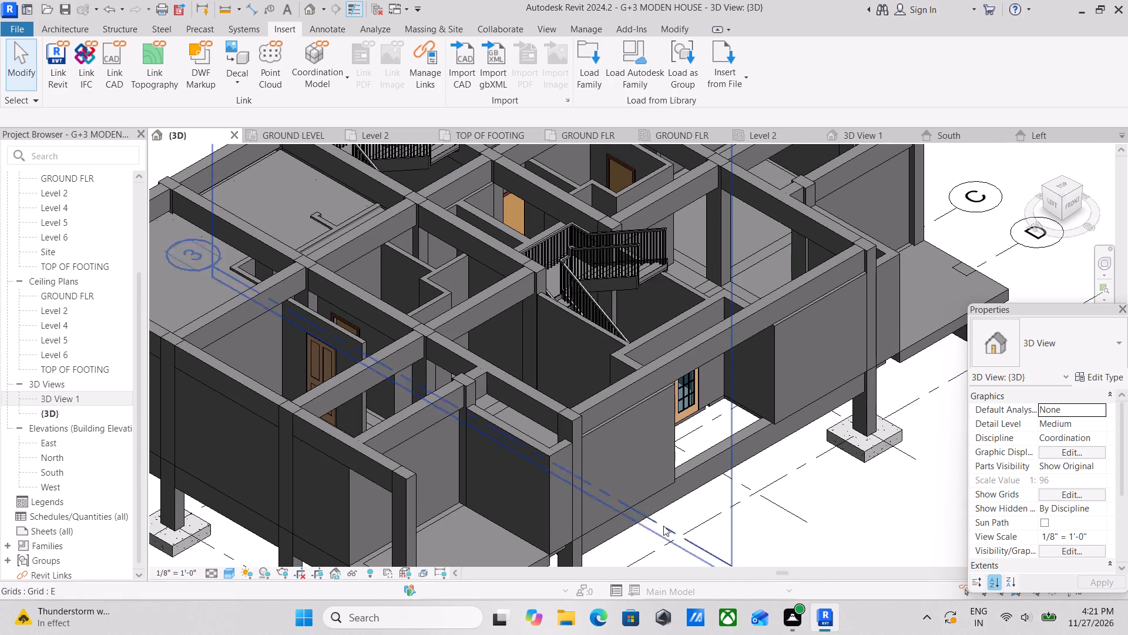
{"action": "scroll", "coordinate": [641, 499], "scroll_direction": "down", "scroll_amount": 1}
{"action": "middle_click_drag", "start_coordinate": [641, 497], "coordinate": [729, 414]}
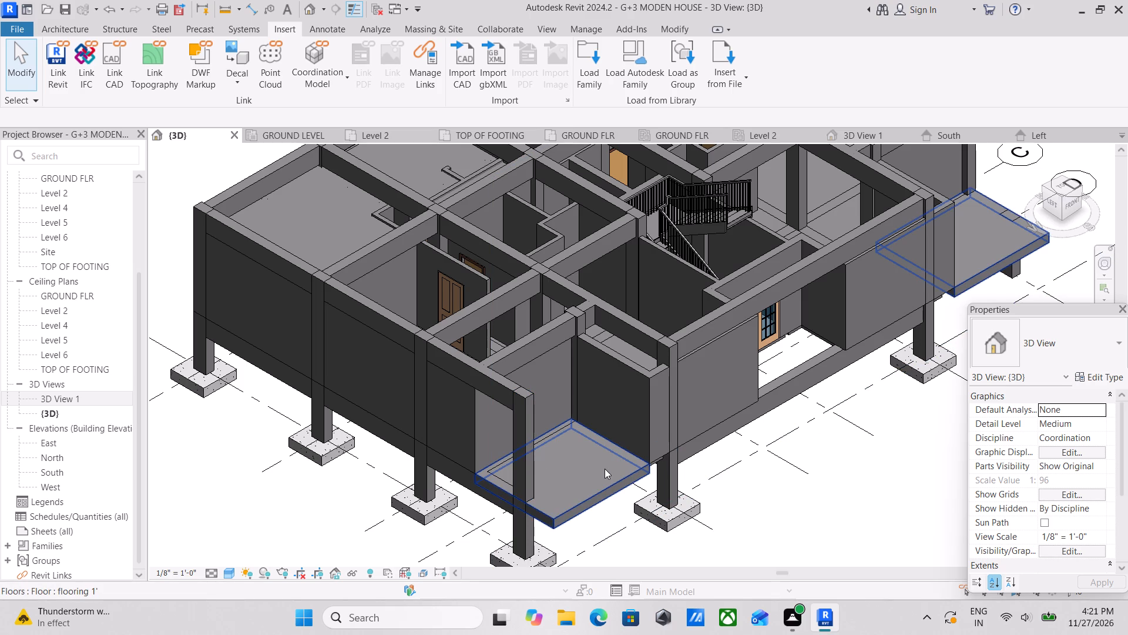
{"action": "scroll", "coordinate": [630, 460], "scroll_direction": "down", "scroll_amount": 1}
{"action": "middle_click_drag", "start_coordinate": [630, 460], "coordinate": [622, 514]}
{"action": "middle_click_drag", "start_coordinate": [640, 465], "coordinate": [639, 519]}
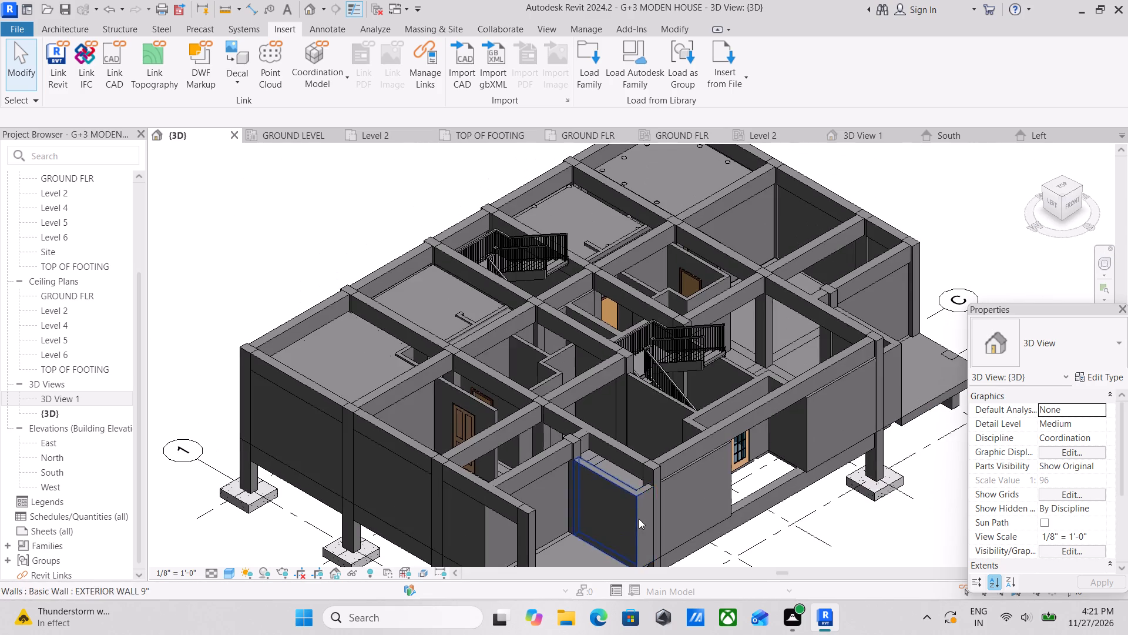
{"action": "middle_click_drag", "start_coordinate": [714, 469], "coordinate": [690, 502]}
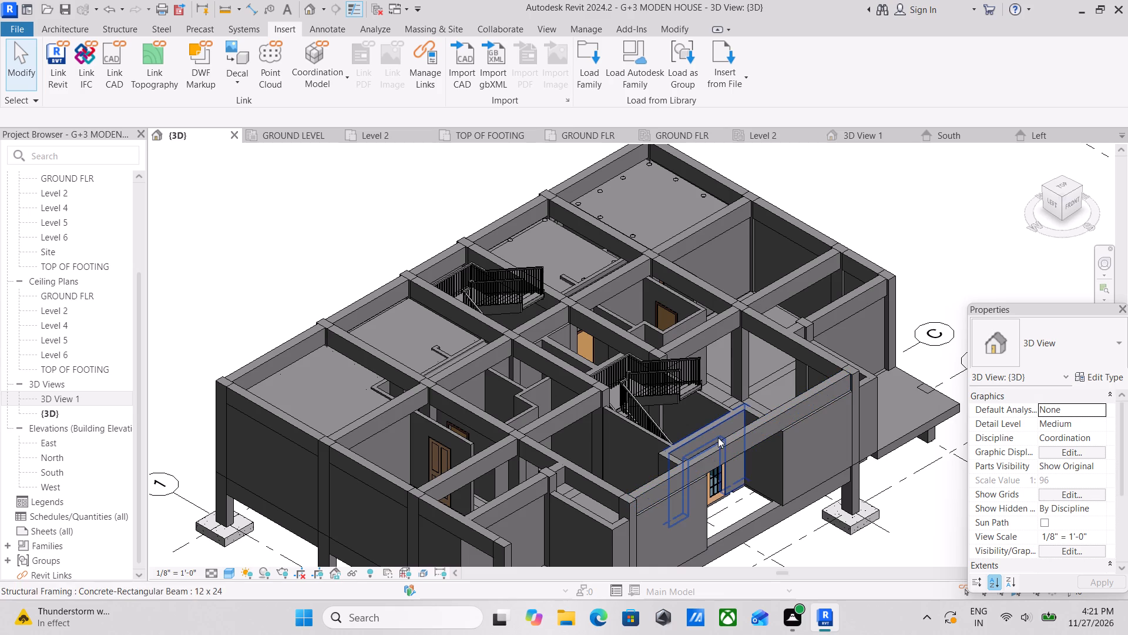
{"action": "scroll", "coordinate": [718, 437], "scroll_direction": "down", "scroll_amount": 1}
{"action": "middle_click_drag", "start_coordinate": [718, 437], "coordinate": [704, 473]}
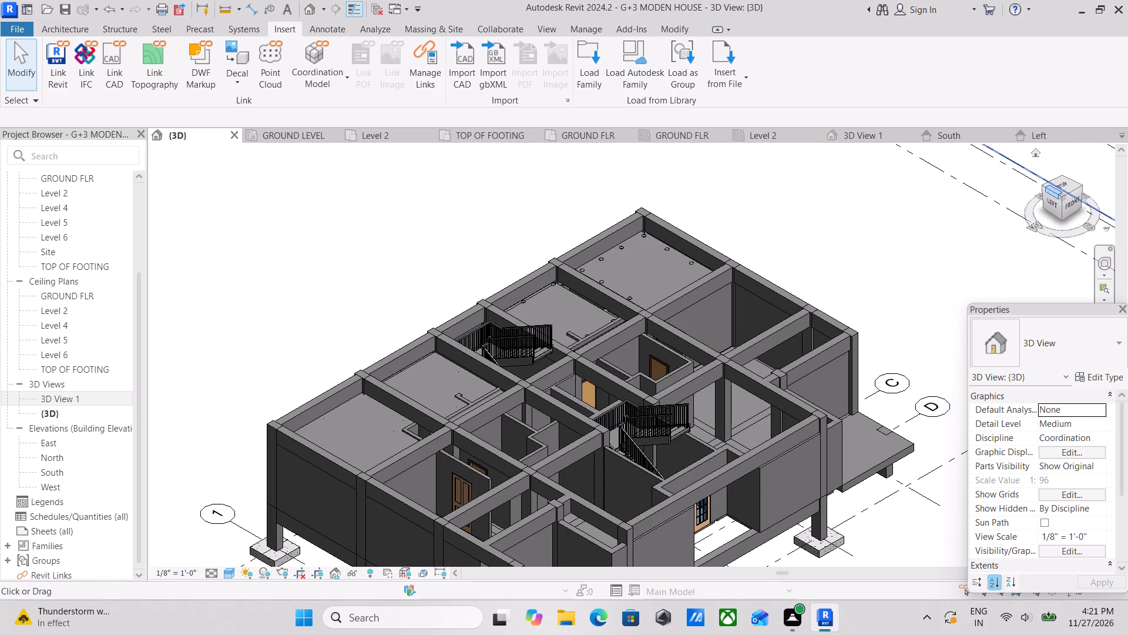
{"action": "left_click", "coordinate": [1066, 190]}
{"action": "scroll", "coordinate": [595, 390], "scroll_direction": "up", "scroll_amount": 3}
{"action": "scroll", "coordinate": [642, 412], "scroll_direction": "up", "scroll_amount": 2}
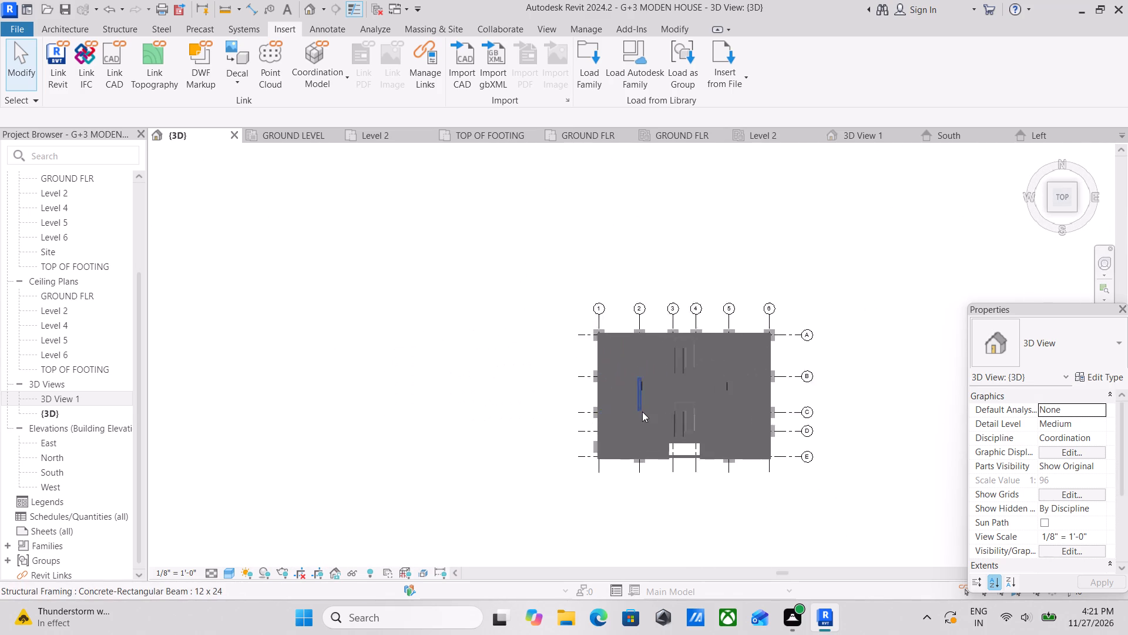
{"action": "scroll", "coordinate": [642, 412], "scroll_direction": "up", "scroll_amount": 5}
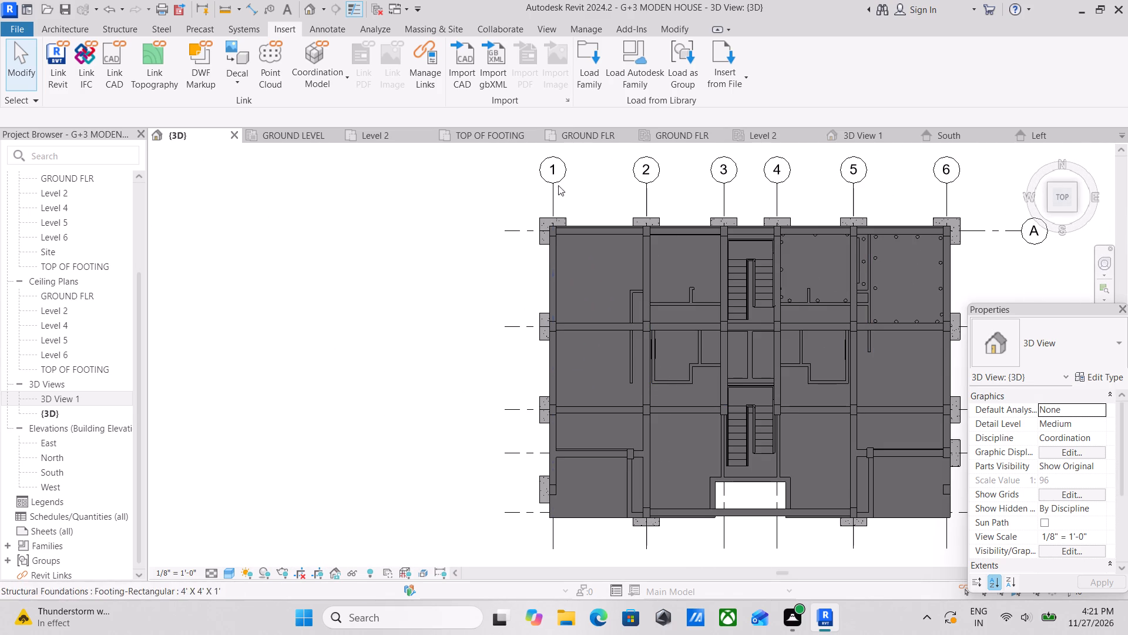
Open the GROUND FLR floor plan and view it in Hidden Line style to examine the room labels, doors and walls.
{"action": "left_click", "coordinate": [573, 135]}
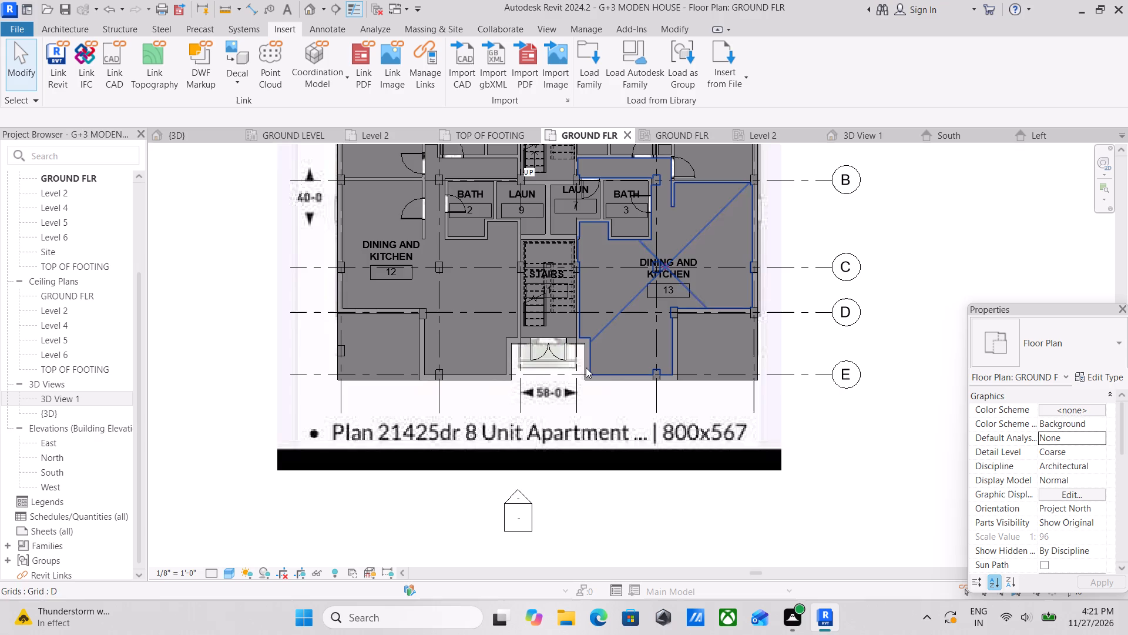
{"action": "left_click", "coordinate": [224, 574]}
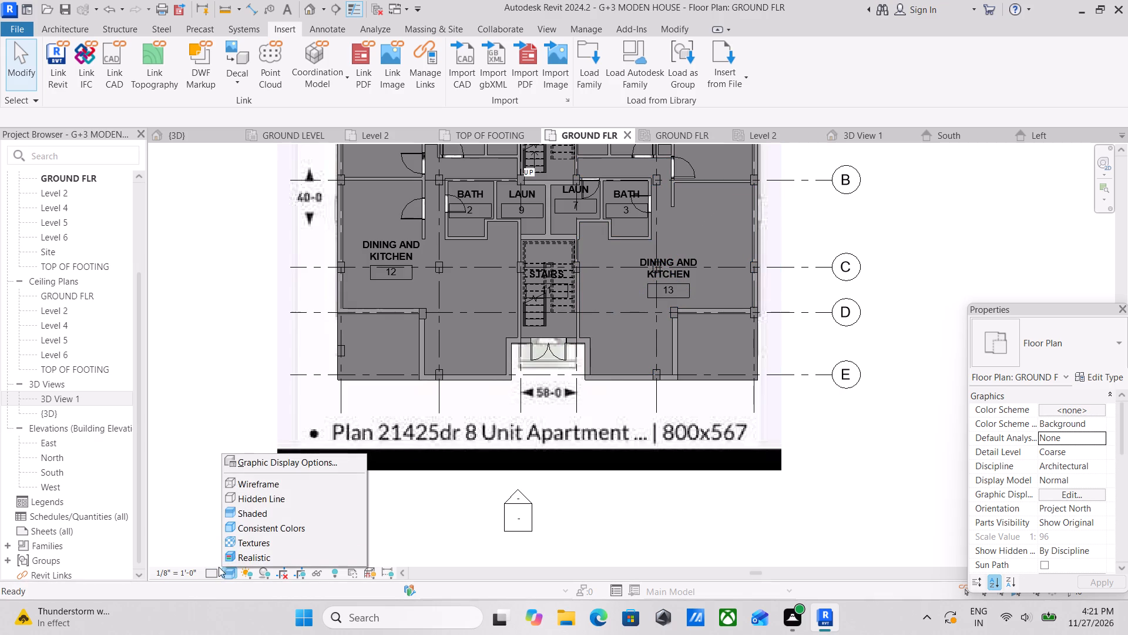
{"action": "left_click", "coordinate": [209, 570]}
{"action": "left_click", "coordinate": [227, 571]}
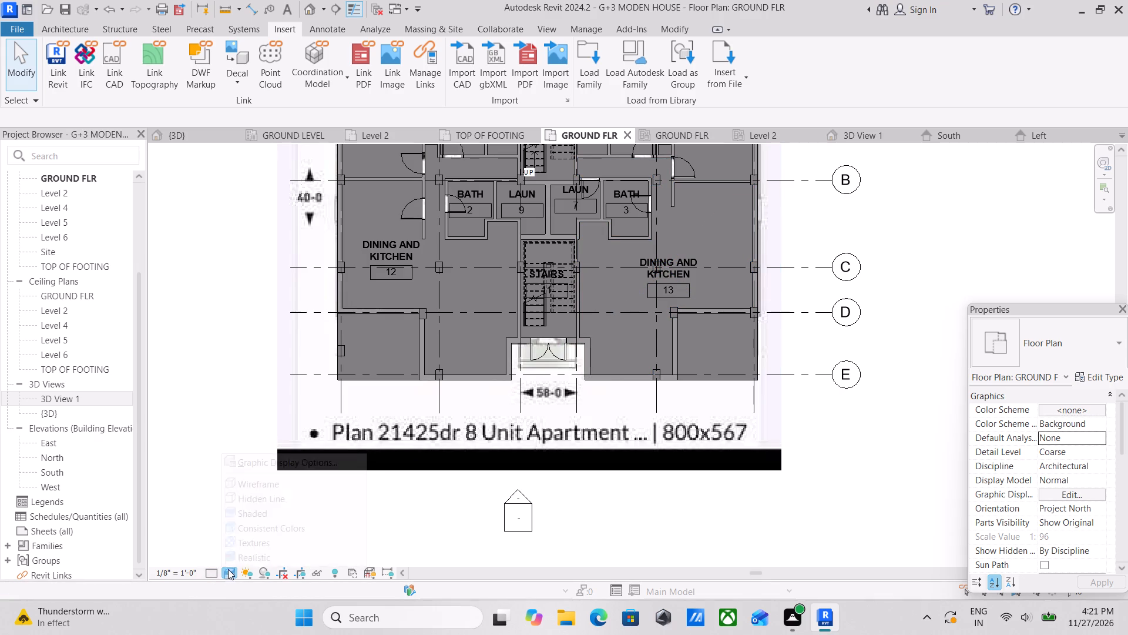
{"action": "left_click", "coordinate": [251, 496]}
{"action": "middle_click_drag", "start_coordinate": [395, 375], "coordinate": [439, 477]}
{"action": "scroll", "coordinate": [425, 436], "scroll_direction": "up", "scroll_amount": 1}
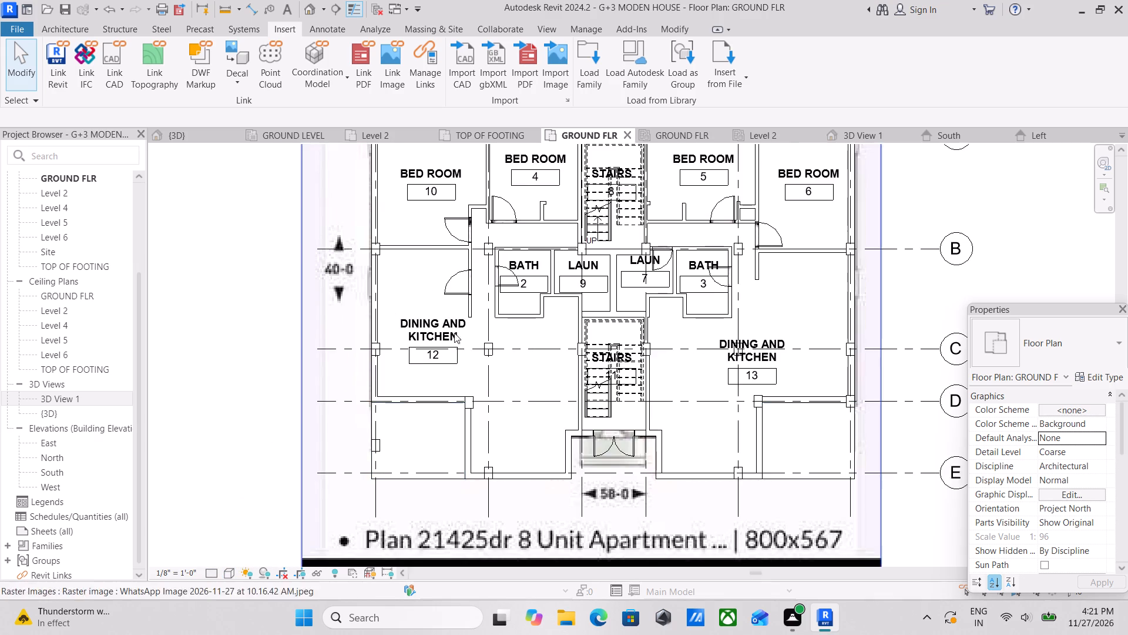
{"action": "middle_click_drag", "start_coordinate": [452, 302], "coordinate": [473, 437]}
{"action": "scroll", "coordinate": [462, 347], "scroll_direction": "up", "scroll_amount": 1}
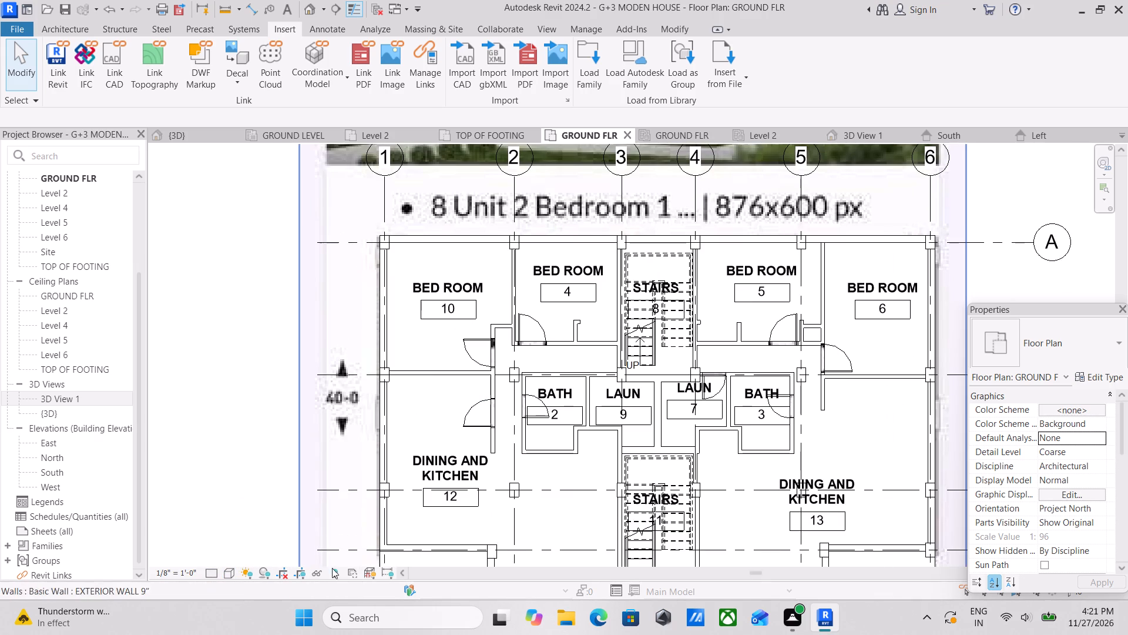
Return the GROUND FLR plan to Shaded style and examine the room layout between grids 1 and 6.
{"action": "left_click", "coordinate": [233, 569]}
{"action": "left_click", "coordinate": [240, 515]}
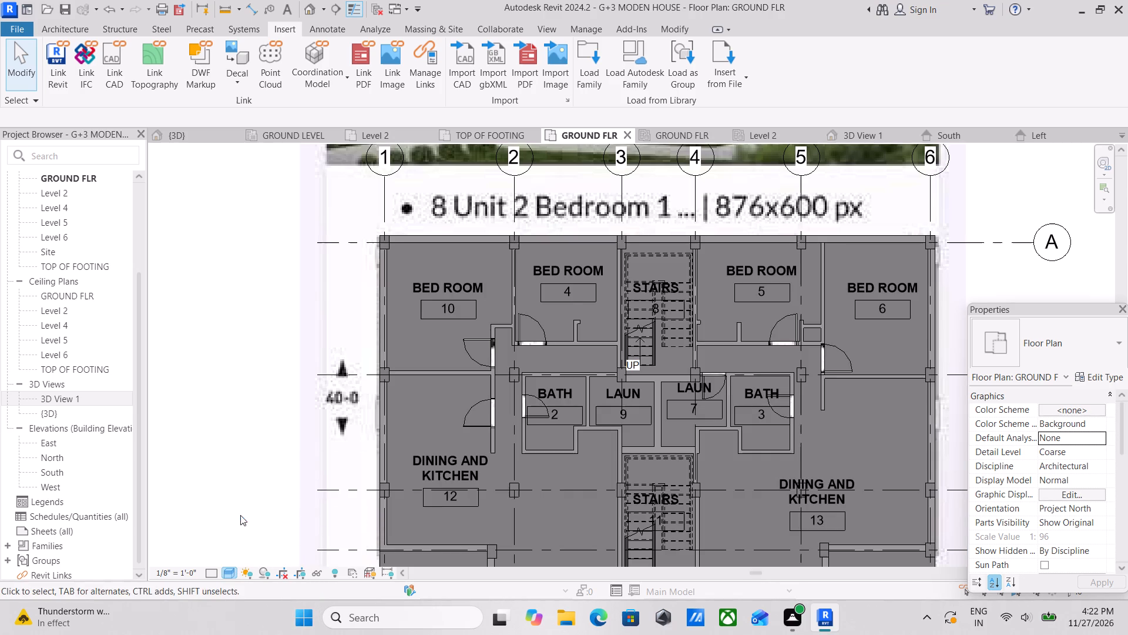
{"action": "scroll", "coordinate": [945, 190], "scroll_direction": "down", "scroll_amount": 3}
{"action": "scroll", "coordinate": [825, 270], "scroll_direction": "down", "scroll_amount": 1}
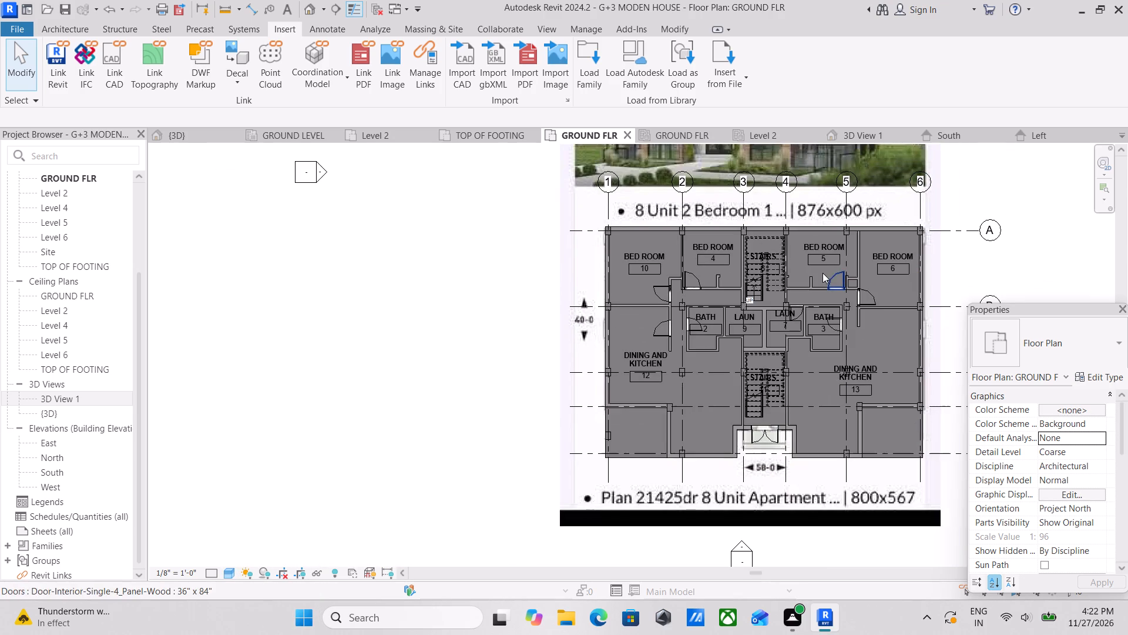
{"action": "scroll", "coordinate": [832, 339], "scroll_direction": "up", "scroll_amount": 4}
{"action": "middle_click_drag", "start_coordinate": [824, 341], "coordinate": [823, 341]}
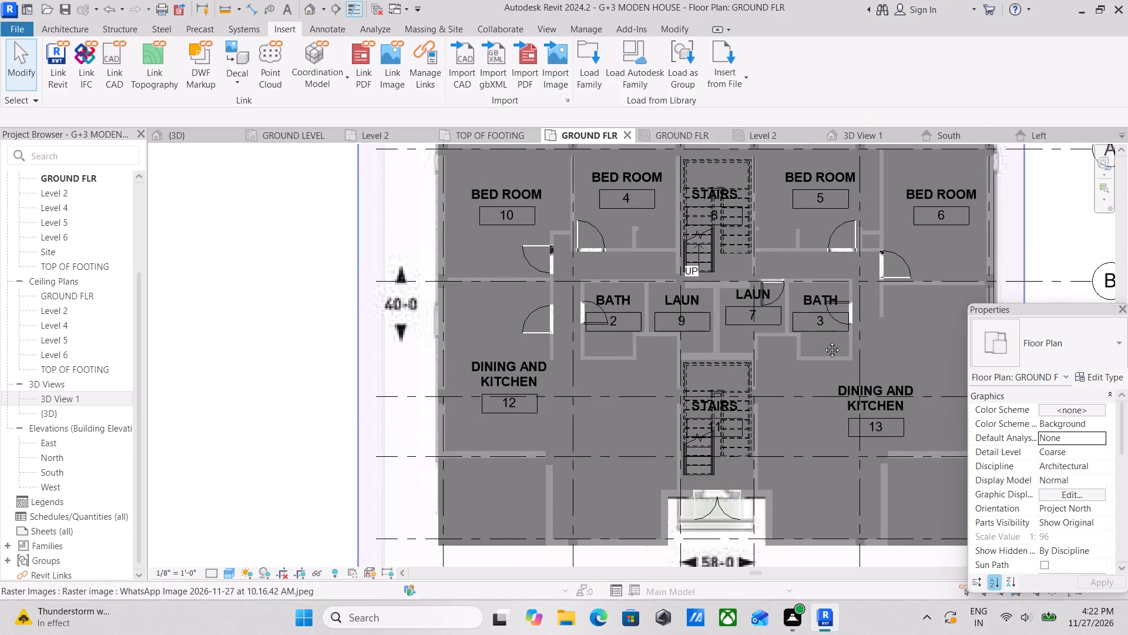
{"action": "middle_click_drag", "start_coordinate": [823, 341], "coordinate": [684, 382]}
{"action": "middle_click_drag", "start_coordinate": [758, 330], "coordinate": [617, 356]}
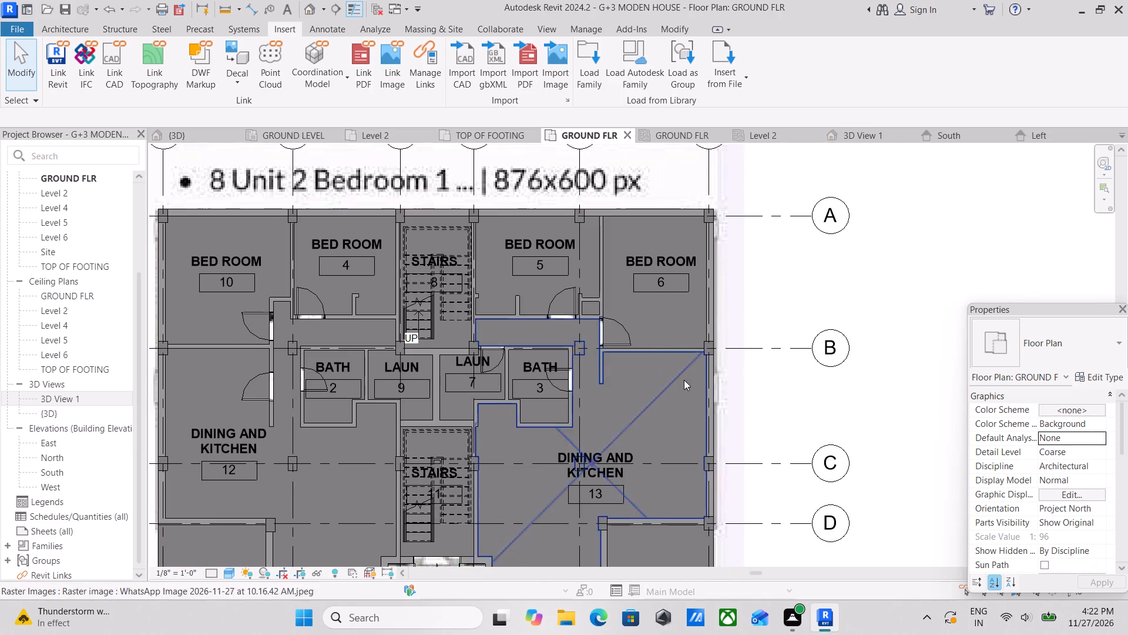
{"action": "scroll", "coordinate": [707, 396], "scroll_direction": "up", "scroll_amount": 1}
{"action": "scroll", "coordinate": [713, 389], "scroll_direction": "down", "scroll_amount": 2}
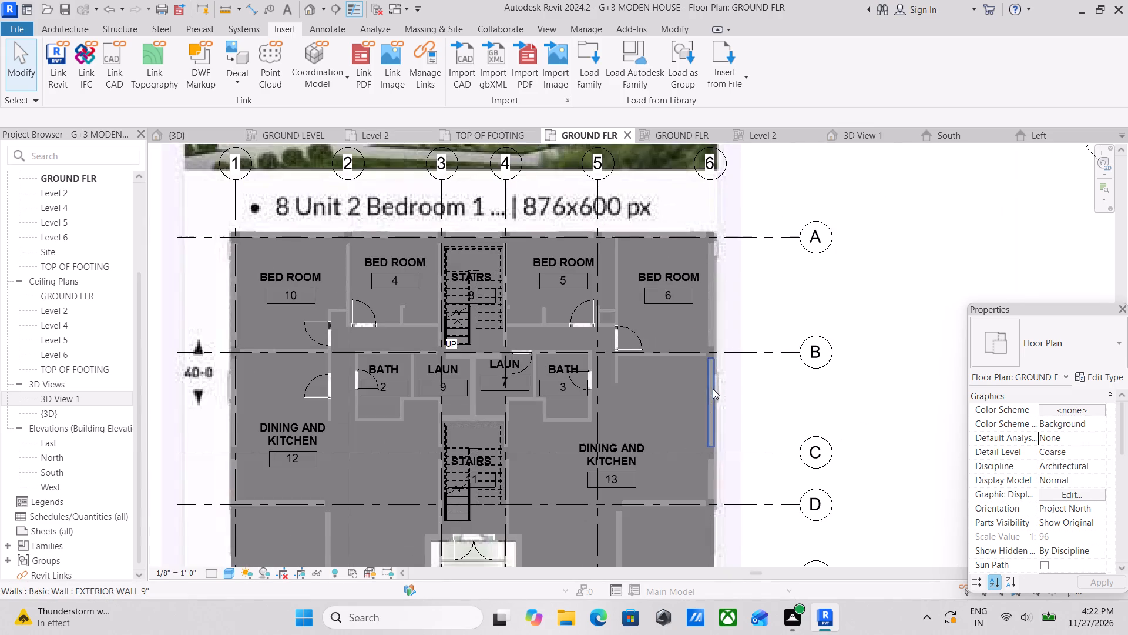
Return to the 3D view and examine the building from its front-right corner and front, including the entrance and porches.
{"action": "left_click", "coordinate": [190, 132]}
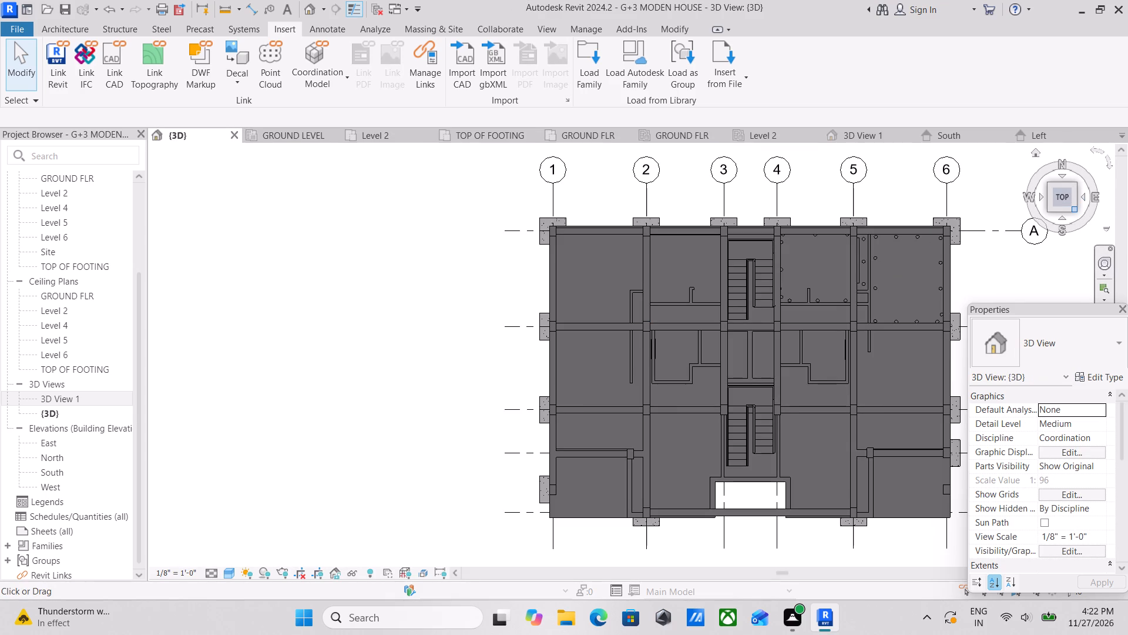
{"action": "left_click", "coordinate": [1075, 210]}
{"action": "scroll", "coordinate": [682, 389], "scroll_direction": "up", "scroll_amount": 3}
{"action": "scroll", "coordinate": [626, 454], "scroll_direction": "up", "scroll_amount": 4}
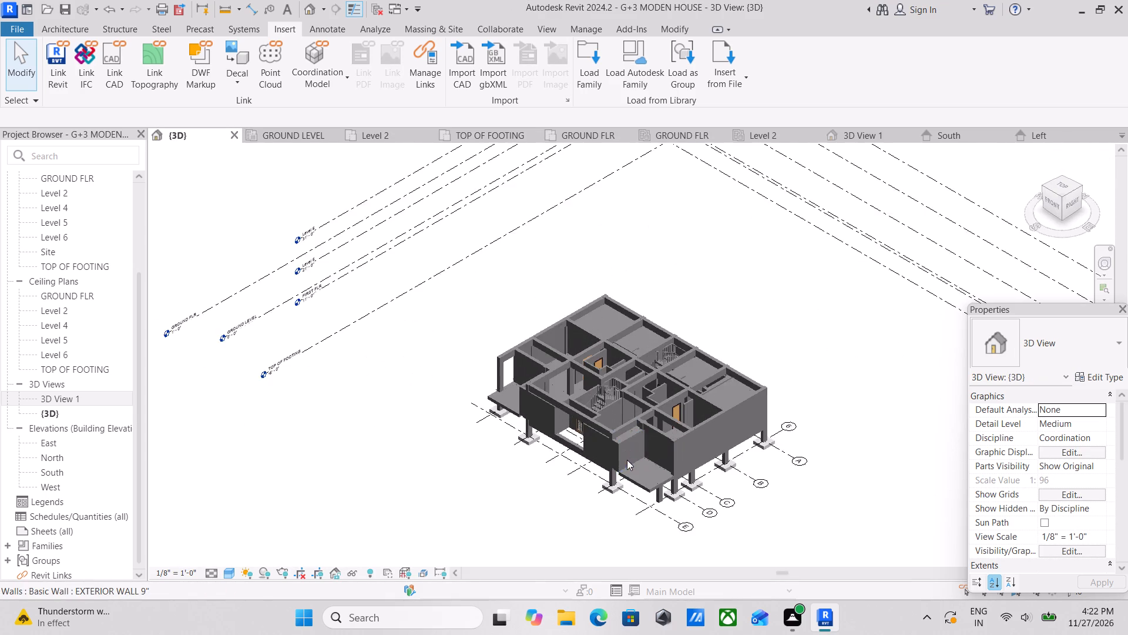
{"action": "middle_click_drag", "start_coordinate": [640, 447], "coordinate": [689, 400]}
{"action": "scroll", "coordinate": [681, 402], "scroll_direction": "up", "scroll_amount": 2}
{"action": "key", "text": "Tab"}
{"action": "key", "text": "Tab"}
{"action": "key", "text": "Tab"}
{"action": "key", "text": "Tab"}
{"action": "middle_click_drag", "start_coordinate": [626, 378], "coordinate": [673, 382]}
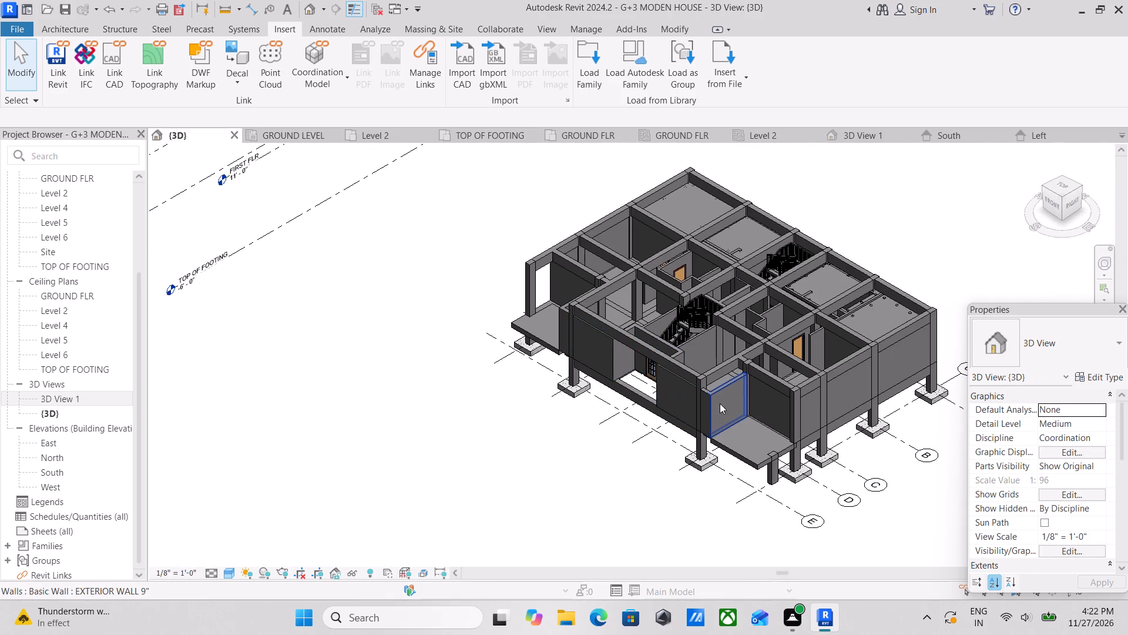
{"action": "middle_click_drag", "start_coordinate": [737, 406], "coordinate": [625, 406]}
{"action": "middle_click_drag", "start_coordinate": [620, 406], "coordinate": [737, 403], "text": "shift"}
{"action": "middle_click_drag", "start_coordinate": [737, 403], "coordinate": [723, 430]}
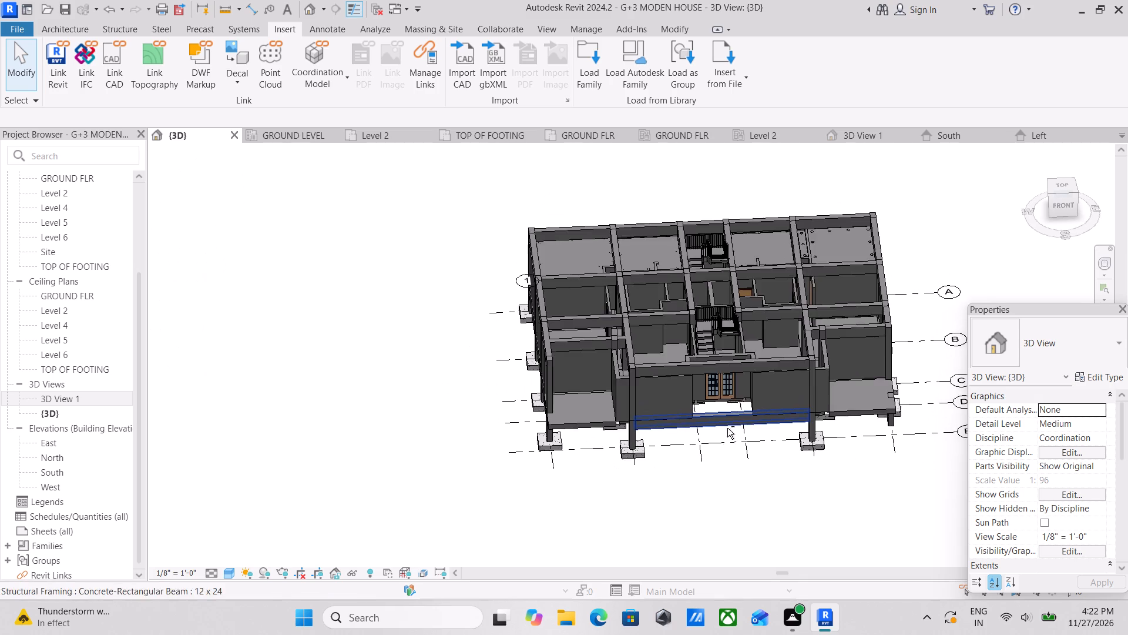
Examine the front of the building in 3D, including the exterior walls beside the entrance.
{"action": "middle_click_drag", "start_coordinate": [746, 419], "coordinate": [683, 420], "text": "shift"}
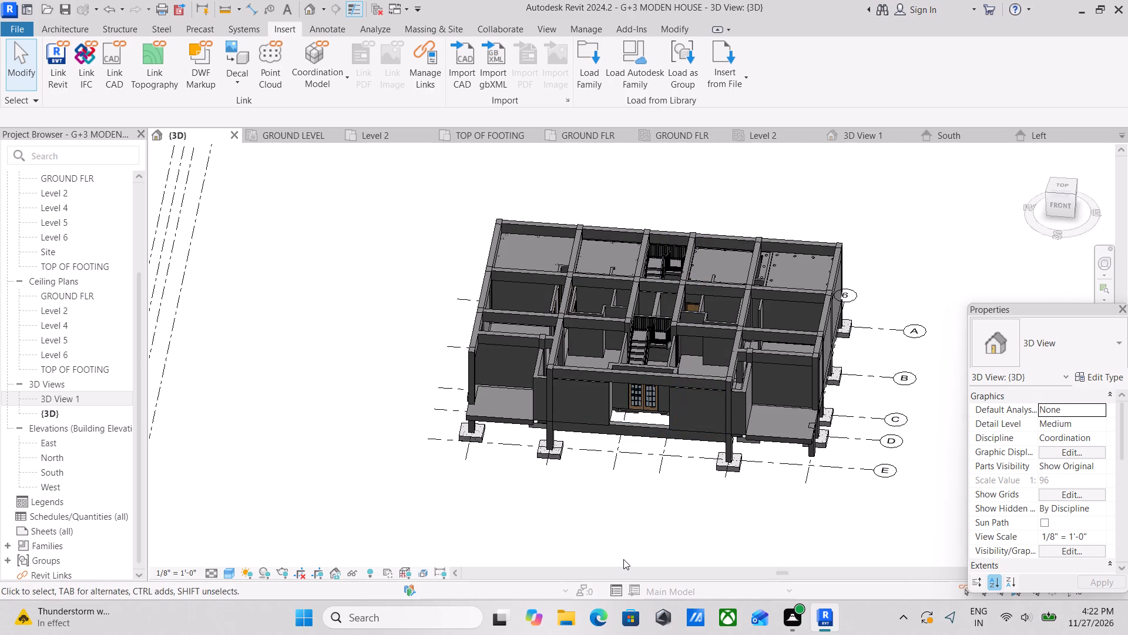
{"action": "scroll", "coordinate": [640, 548], "scroll_direction": "up", "scroll_amount": 4}
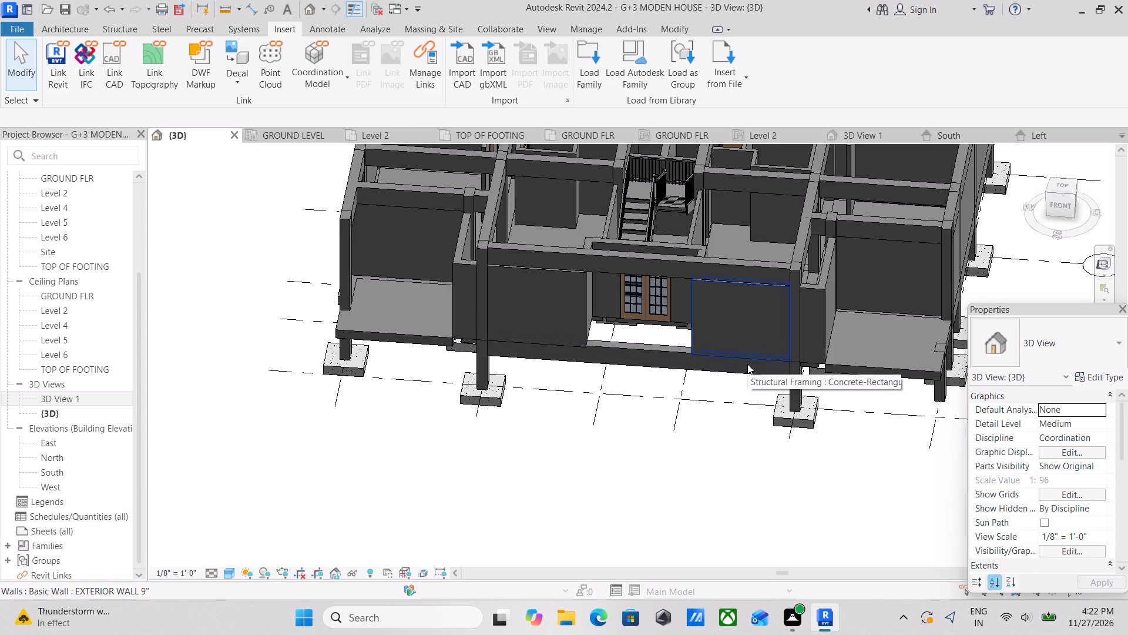
{"action": "scroll", "coordinate": [741, 326], "scroll_direction": "up", "scroll_amount": 1}
{"action": "middle_click_drag", "start_coordinate": [740, 326], "coordinate": [765, 409]}
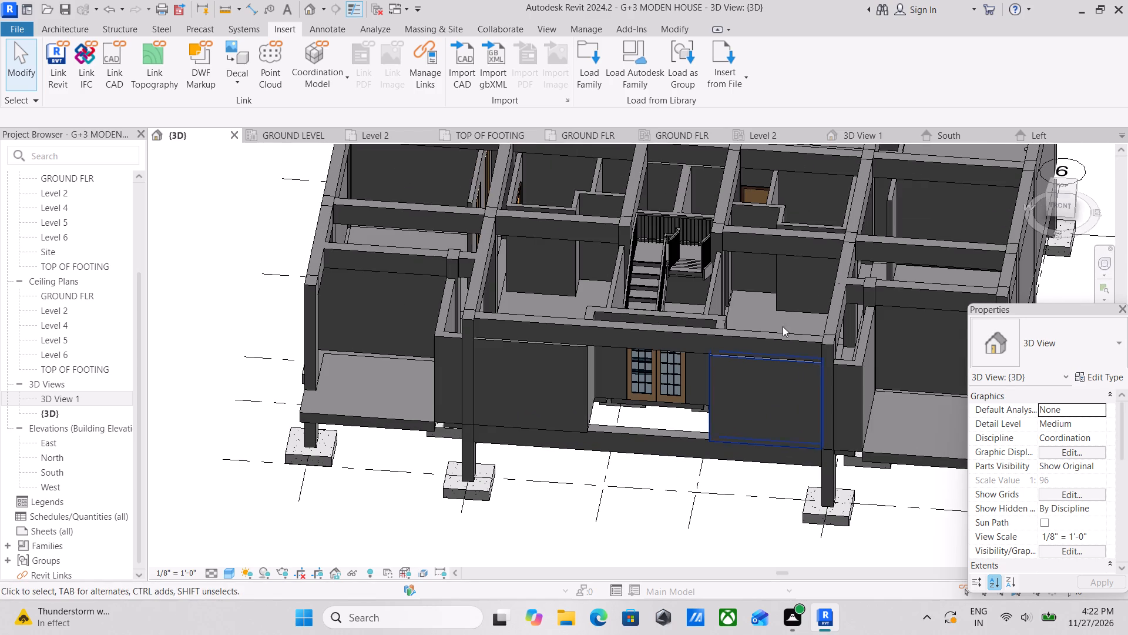
Open the GROUND FLR floor plan and display it in Hidden Line style.
{"action": "left_click", "coordinate": [306, 138]}
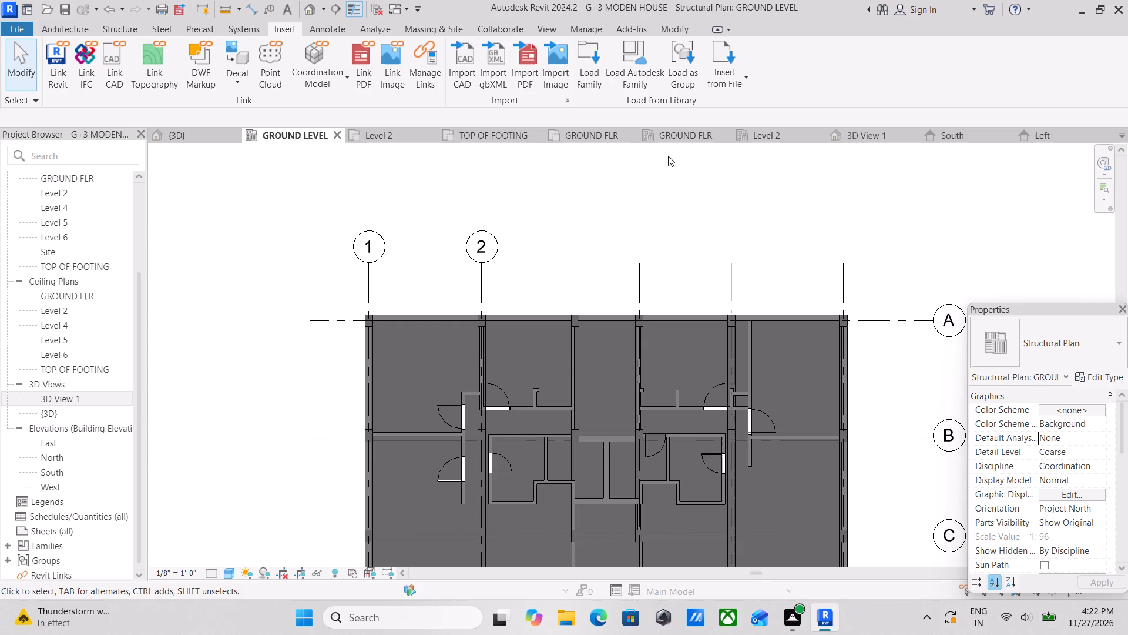
{"action": "left_click", "coordinate": [599, 133]}
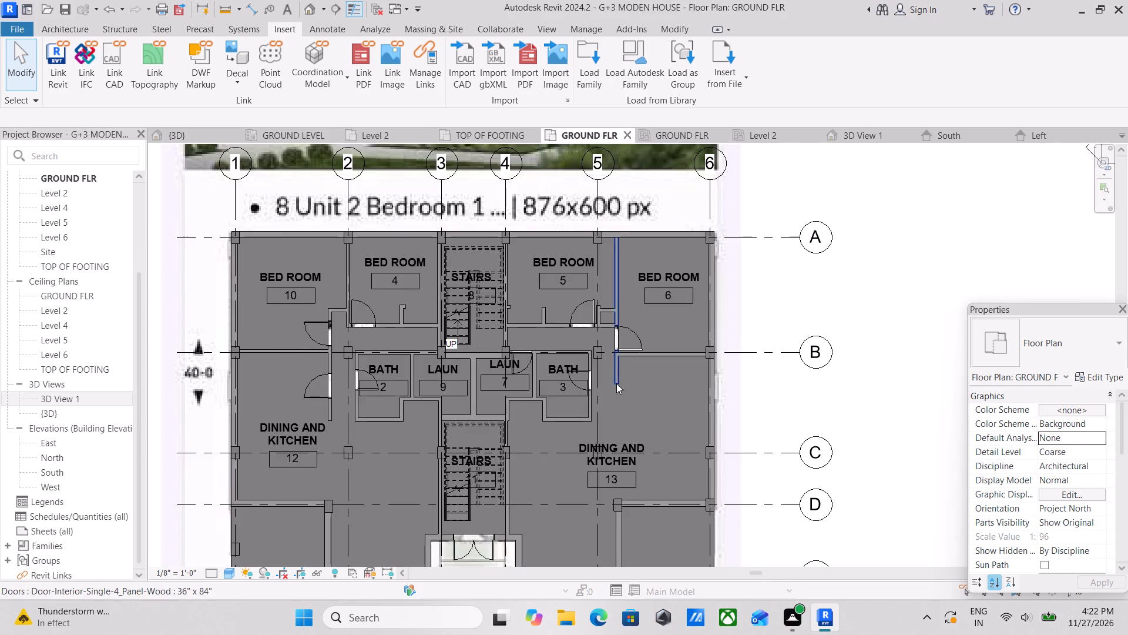
{"action": "middle_click_drag", "start_coordinate": [616, 383], "coordinate": [687, 312]}
{"action": "left_click", "coordinate": [231, 576]}
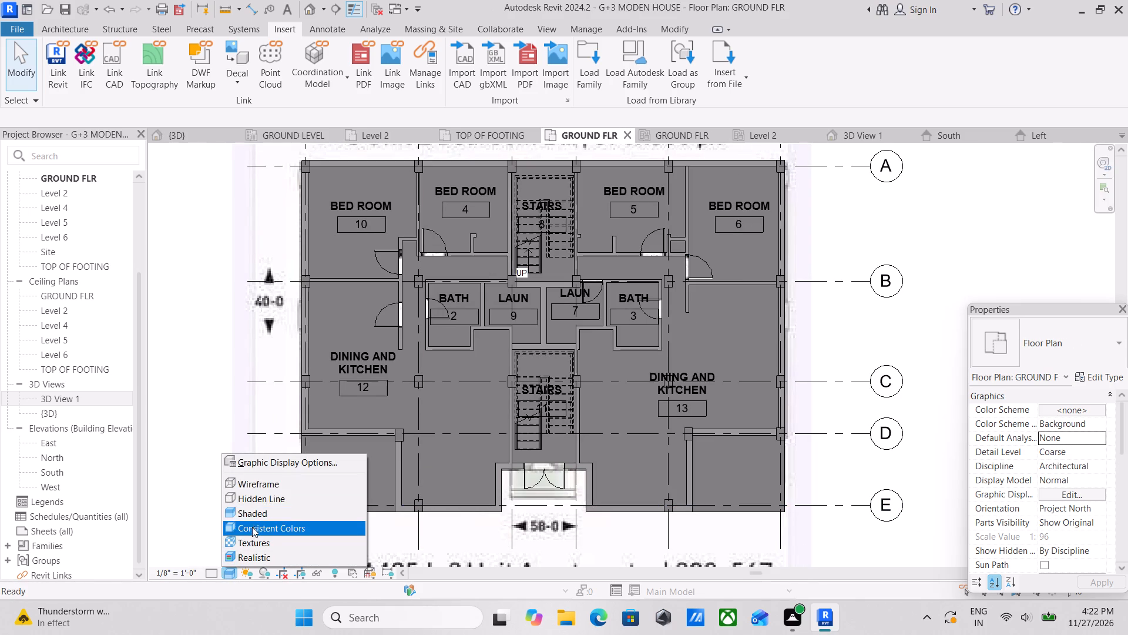
{"action": "left_click", "coordinate": [263, 487]}
Examine the front exterior wall along grid E between the entrance and grid 5 against the reference plan's window opening.
{"action": "scroll", "coordinate": [655, 520], "scroll_direction": "up", "scroll_amount": 2}
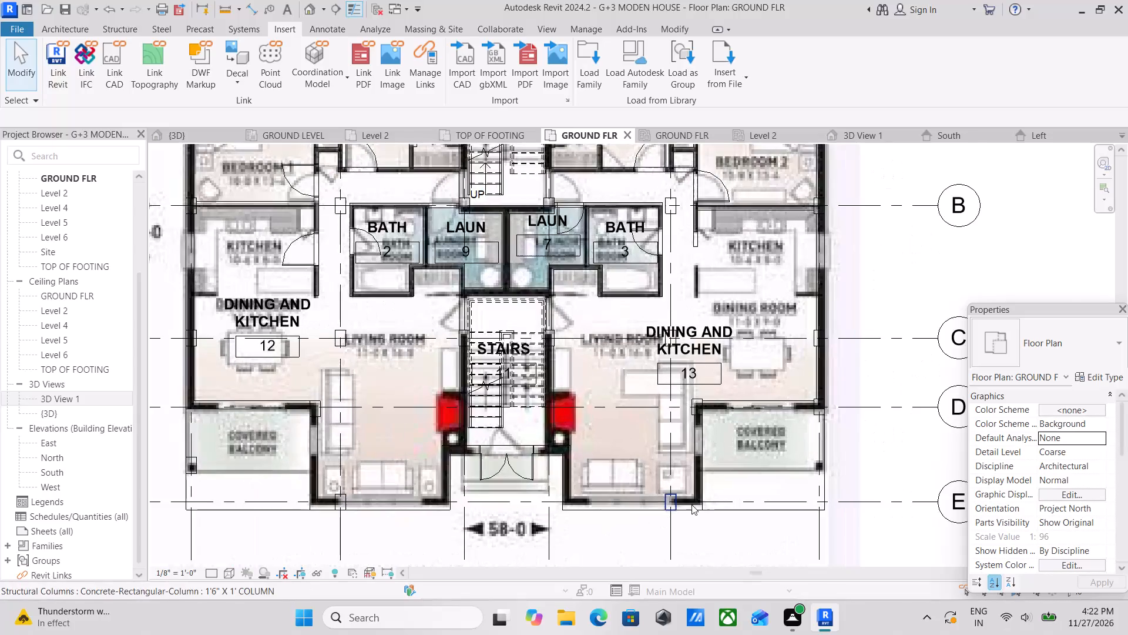
{"action": "scroll", "coordinate": [632, 504], "scroll_direction": "up", "scroll_amount": 2}
{"action": "middle_click_drag", "start_coordinate": [593, 503], "coordinate": [648, 488]}
{"action": "scroll", "coordinate": [630, 493], "scroll_direction": "up", "scroll_amount": 3}
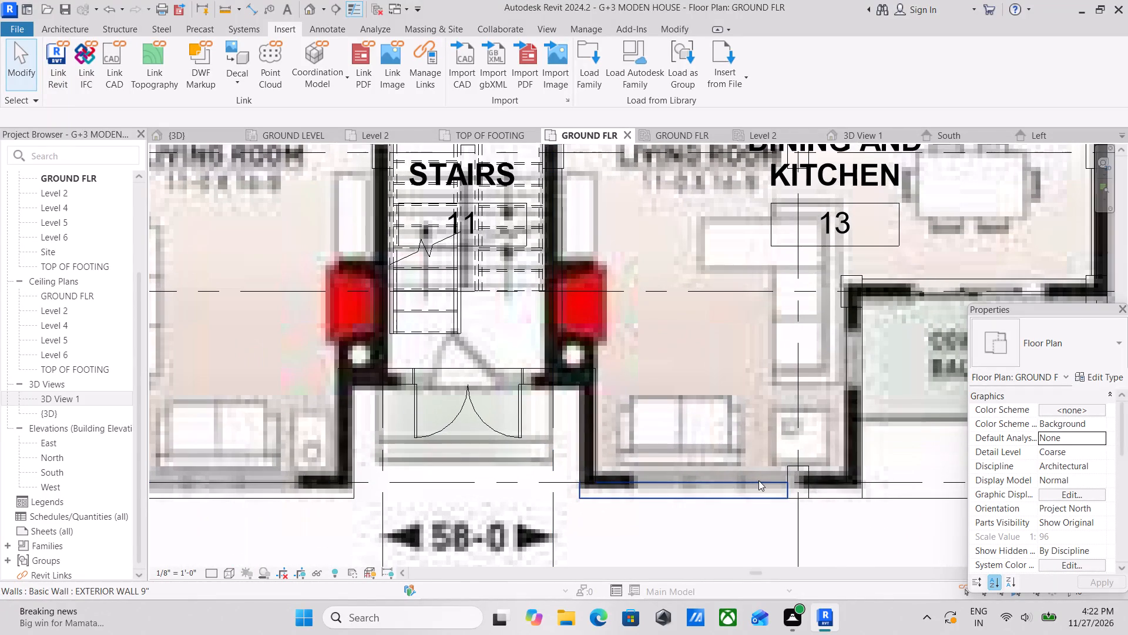
{"action": "left_click", "coordinate": [680, 500]}
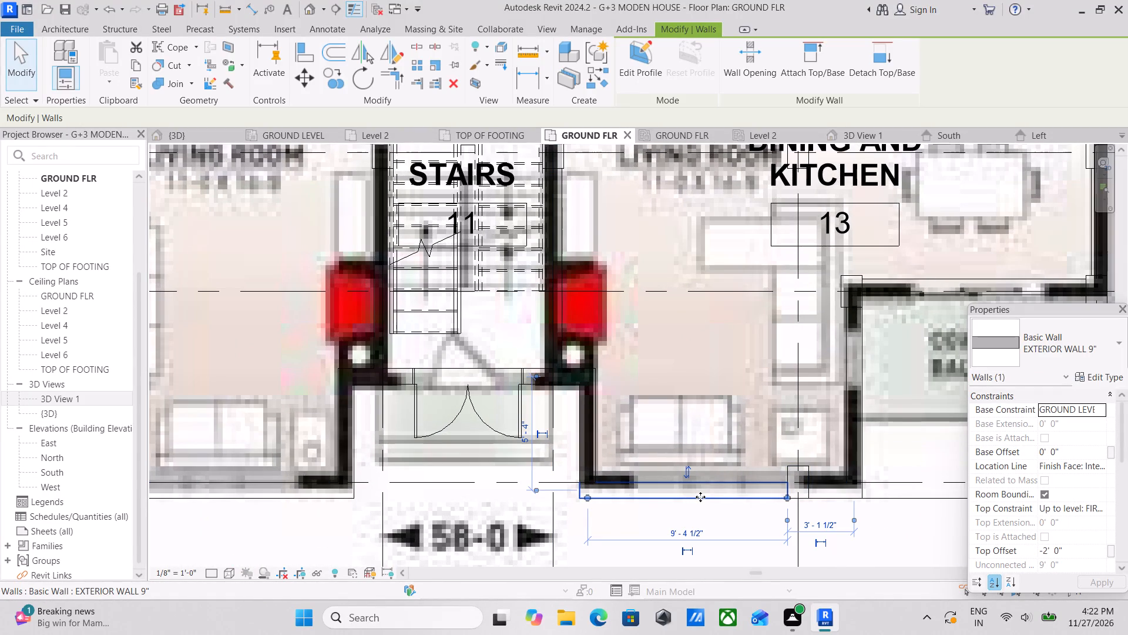
{"action": "key", "text": "Escape"}
{"action": "middle_click_drag", "start_coordinate": [700, 503], "coordinate": [754, 503]}
{"action": "key", "text": "Escape"}
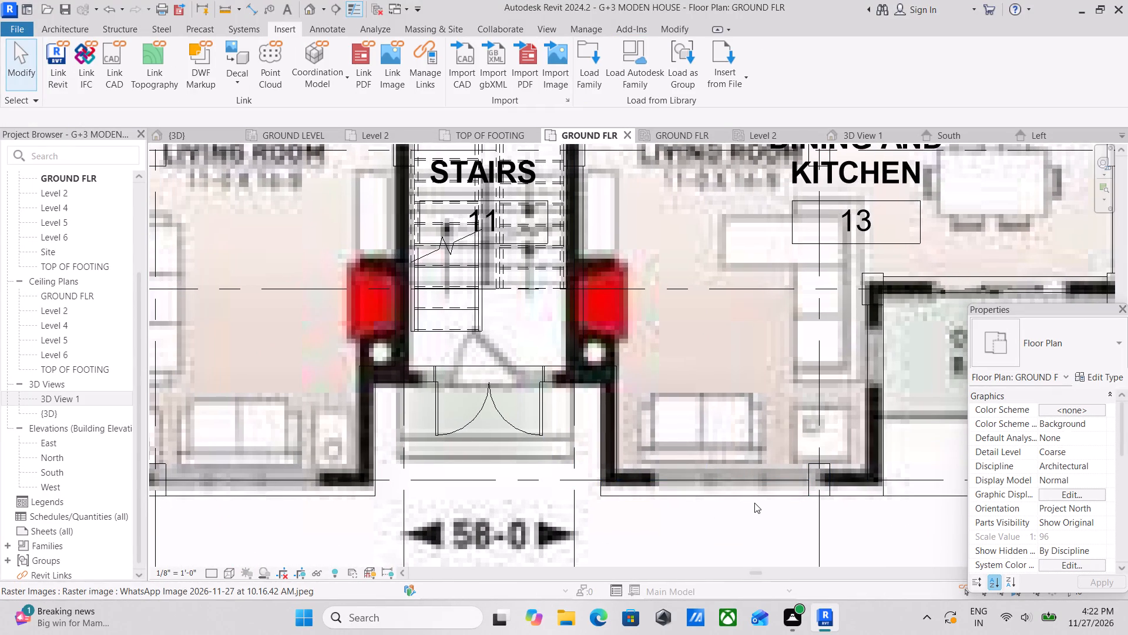
Draw a Storefront curtain wall about 7'-4" long in room 13's front wall, from the grid 5 column towards the entrance.
{"action": "type", "text": "WA"}
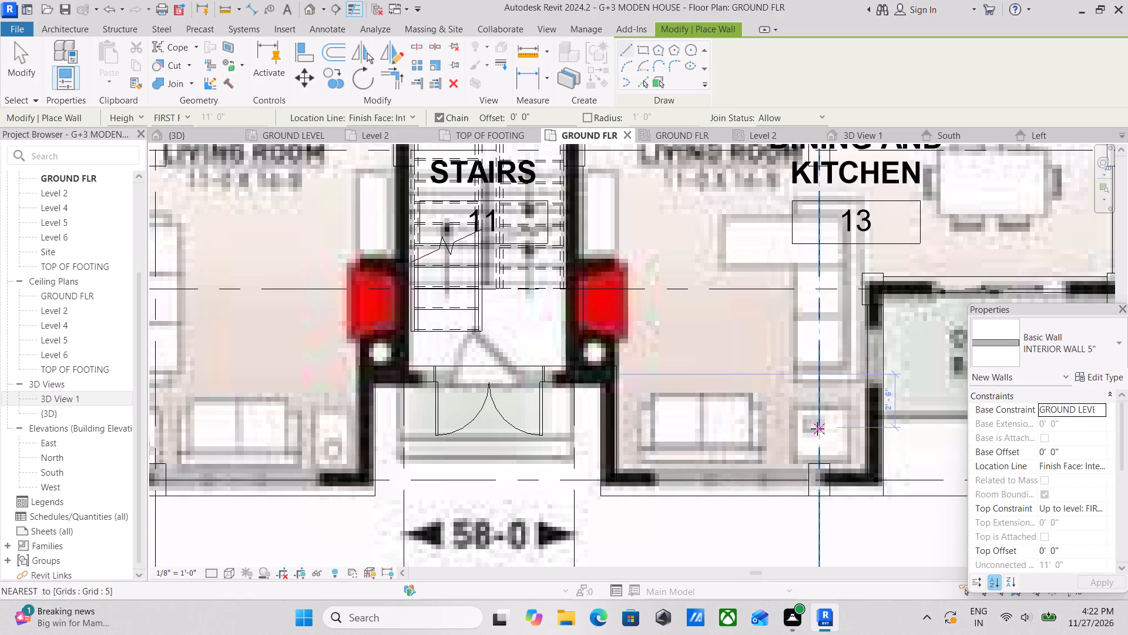
{"action": "scroll", "coordinate": [703, 492], "scroll_direction": "up", "scroll_amount": 3}
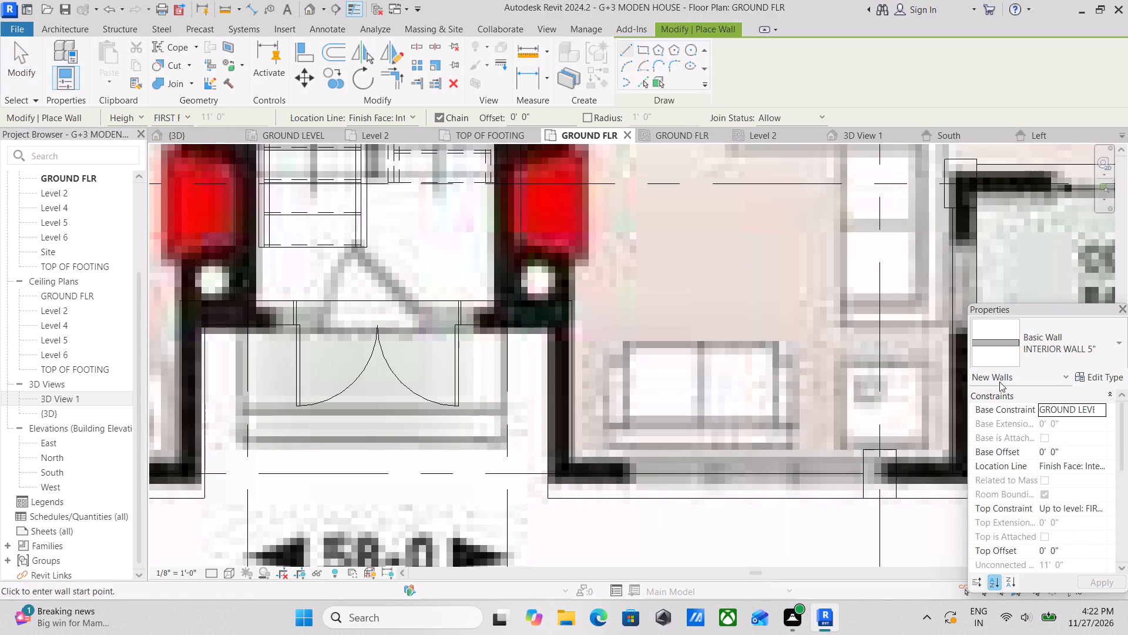
{"action": "left_click", "coordinate": [867, 483]}
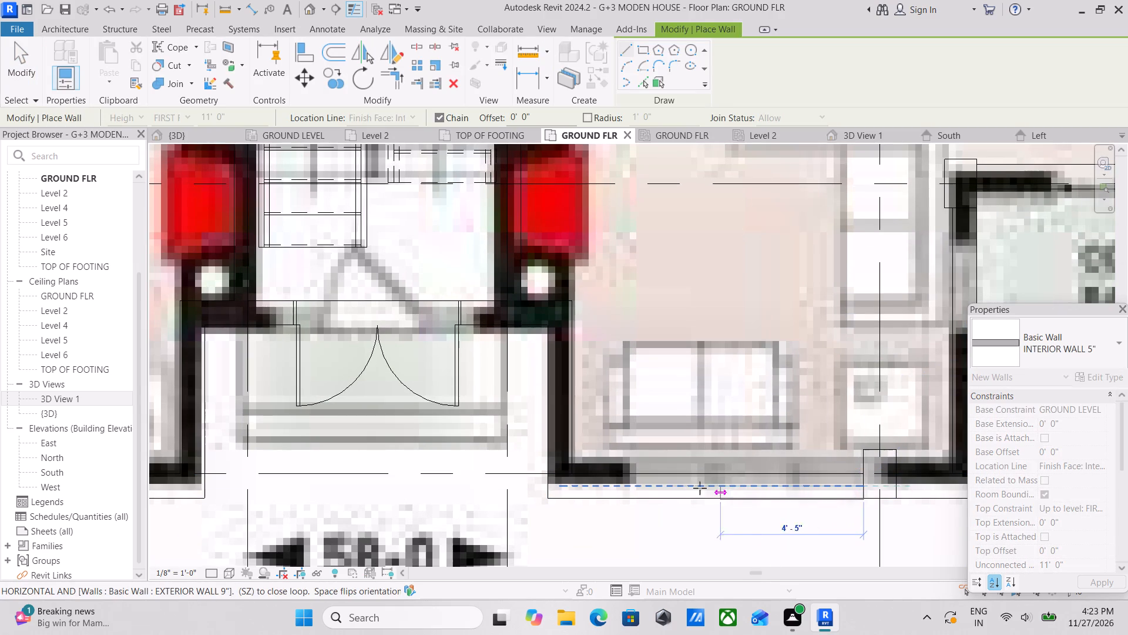
{"action": "key", "text": "Escape"}
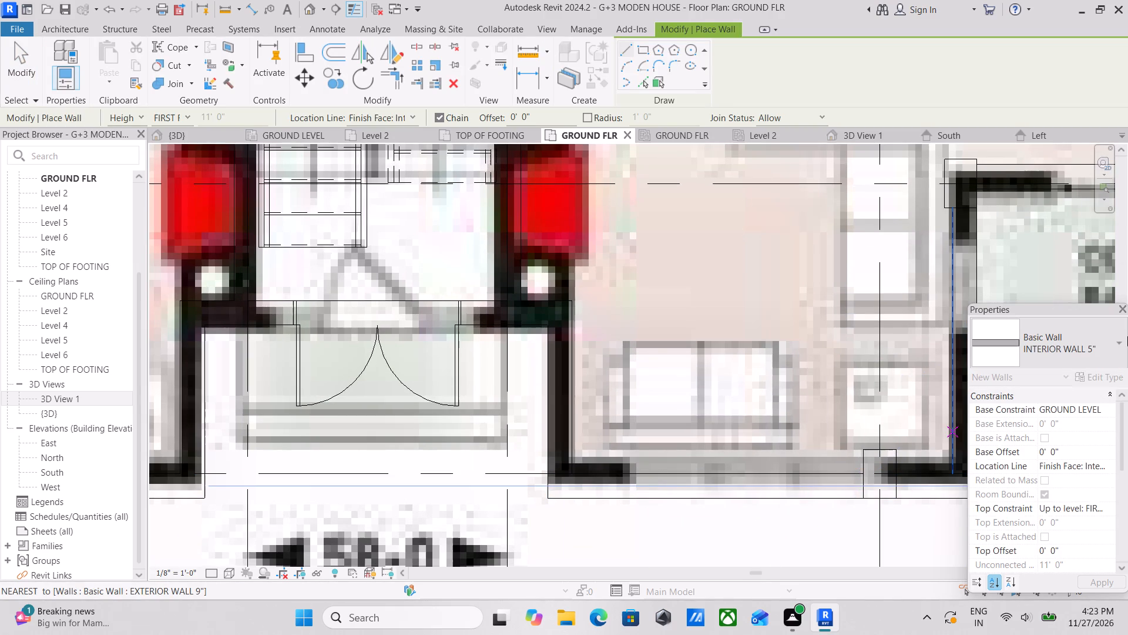
{"action": "left_click", "coordinate": [1103, 346]}
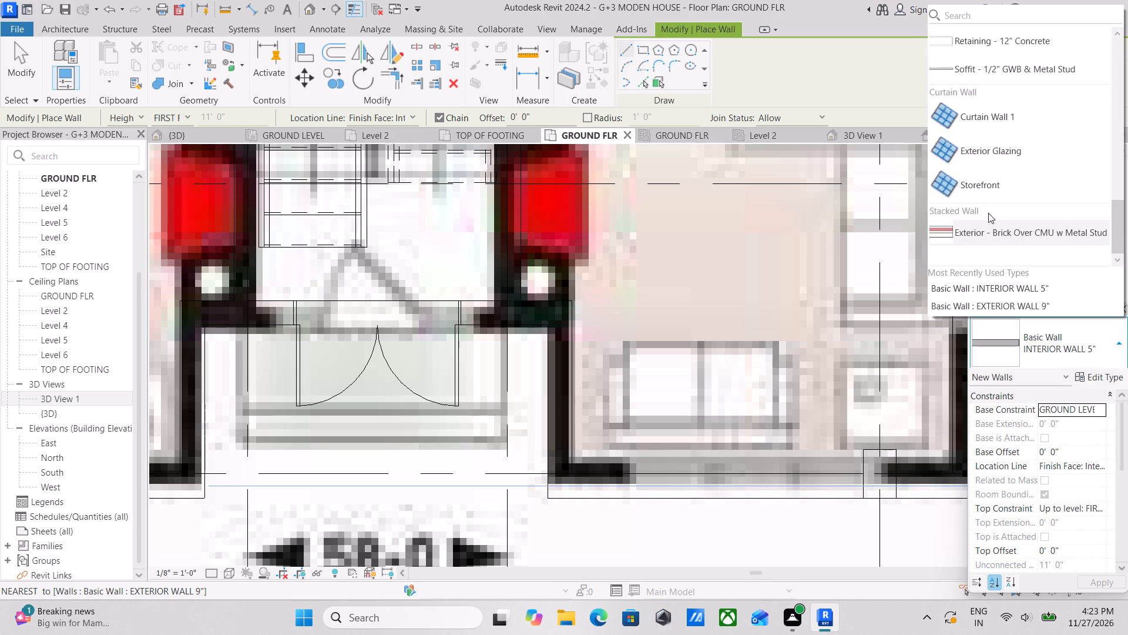
{"action": "left_click", "coordinate": [997, 191]}
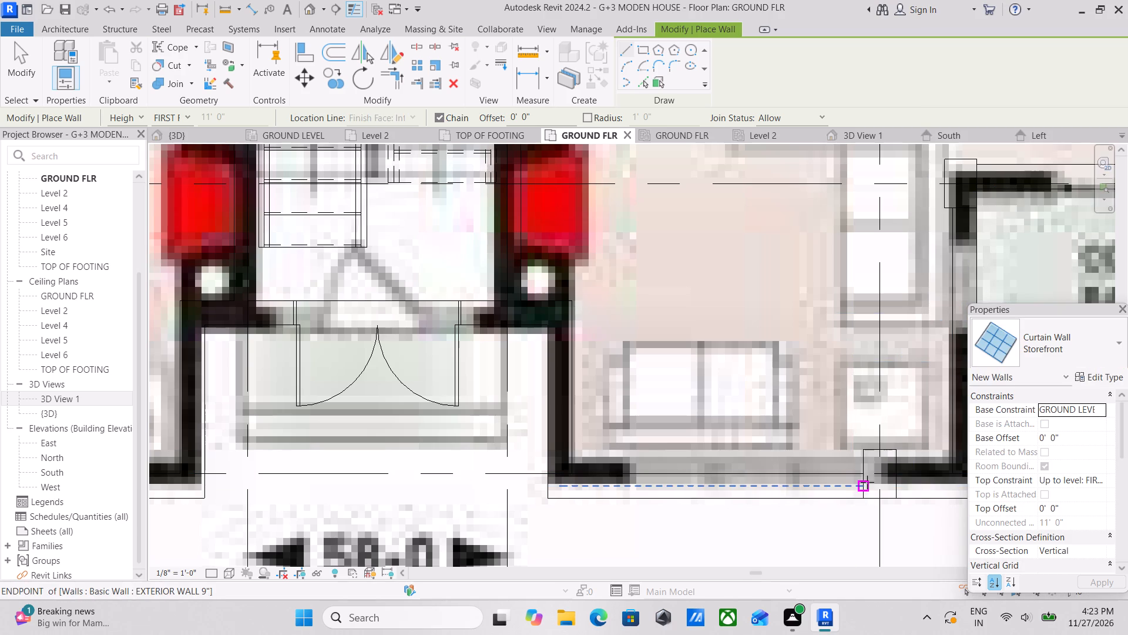
{"action": "left_click", "coordinate": [865, 484]}
{"action": "left_click", "coordinate": [627, 483]}
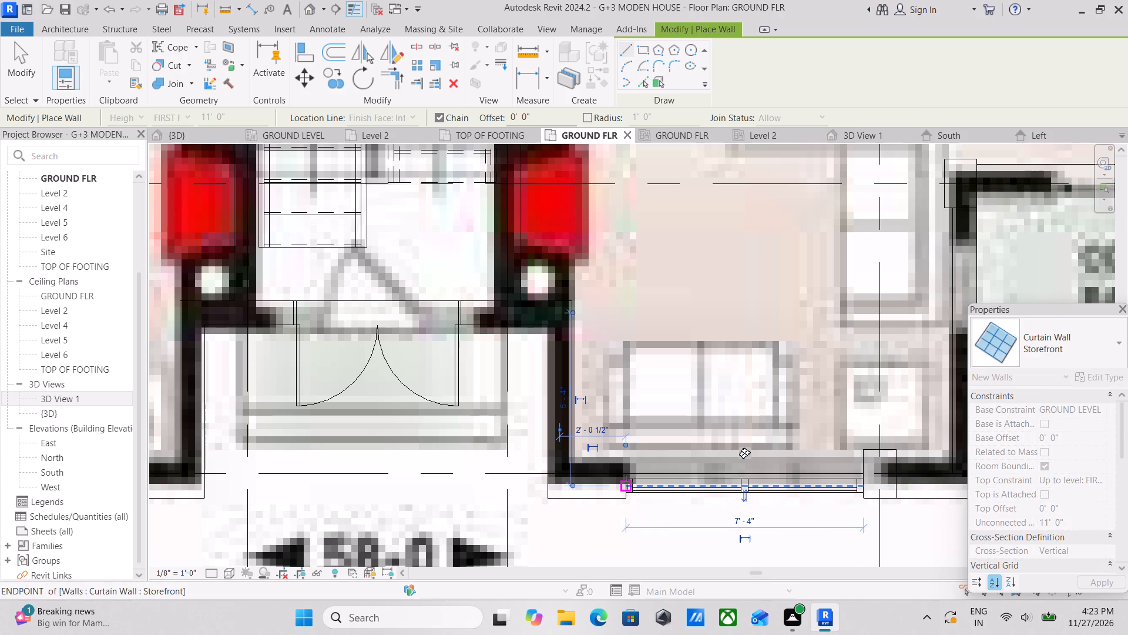
{"action": "key", "text": "Escape"}
Draw a matching Storefront curtain wall about 7'-6 1/2" long in the other unit's front wall, ending at grid 2.
{"action": "scroll", "coordinate": [717, 463], "scroll_direction": "down", "scroll_amount": 3}
{"action": "middle_click_drag", "start_coordinate": [610, 490], "coordinate": [990, 474]}
{"action": "scroll", "coordinate": [753, 470], "scroll_direction": "up", "scroll_amount": 1}
{"action": "scroll", "coordinate": [663, 443], "scroll_direction": "up", "scroll_amount": 3}
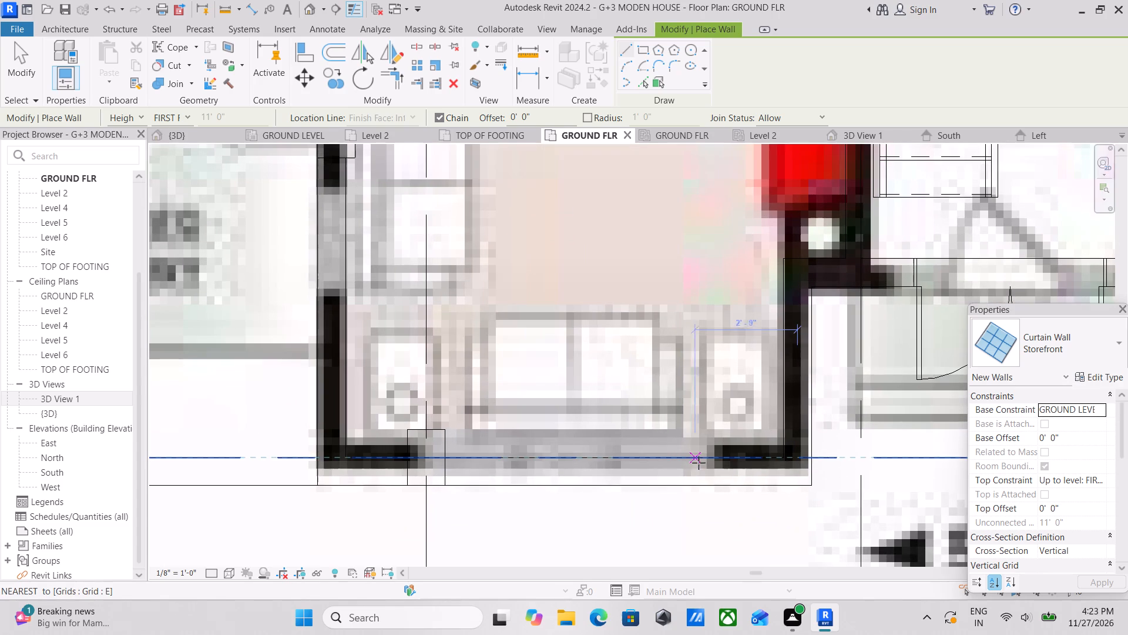
{"action": "left_click", "coordinate": [708, 473]}
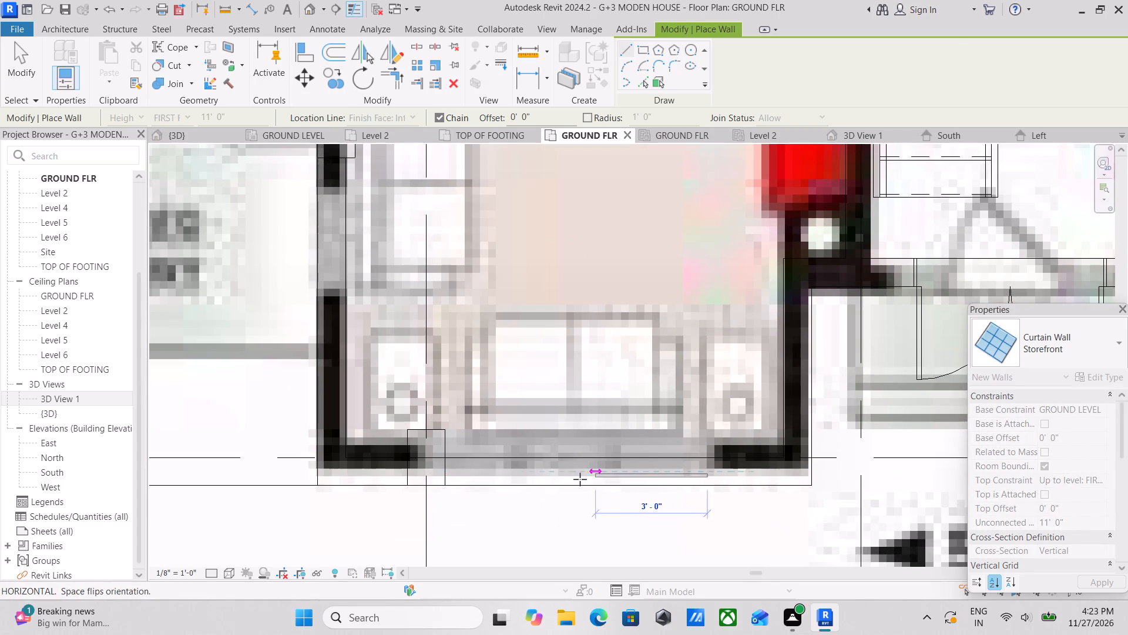
{"action": "middle_click_drag", "start_coordinate": [566, 479], "coordinate": [674, 473]}
{"action": "left_click", "coordinate": [535, 471]}
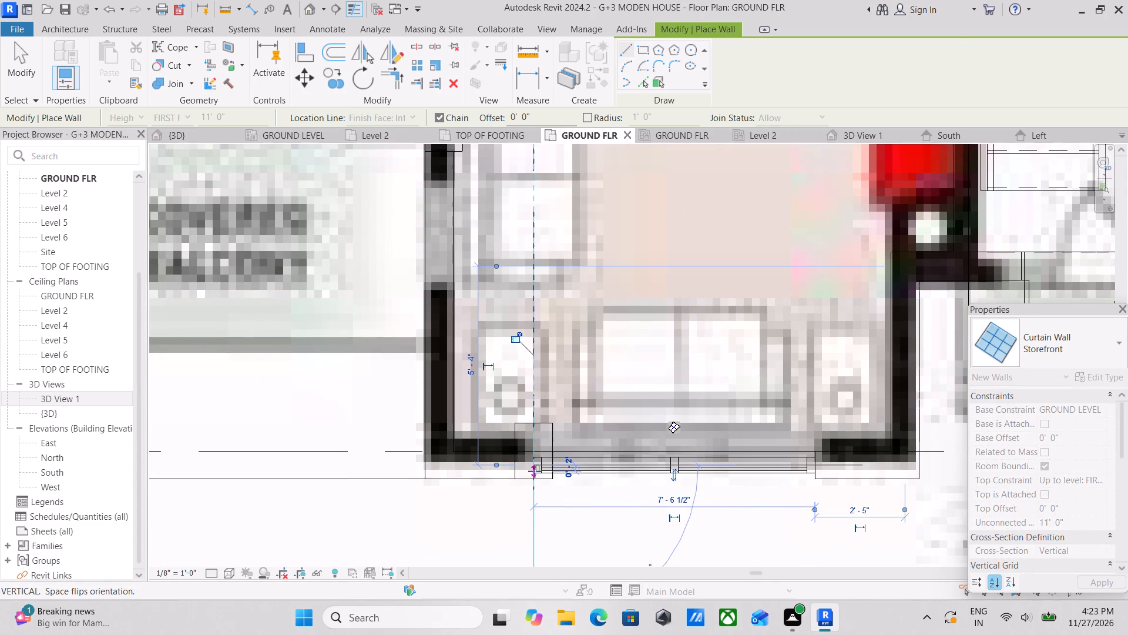
{"action": "key", "text": "Escape"}
{"action": "key", "text": "Escape"}
{"action": "key", "text": "Escape"}
Examine the reference plan around dining and kitchen 12 and its covered balcony, including the opening between them.
{"action": "scroll", "coordinate": [644, 457], "scroll_direction": "down", "scroll_amount": 10}
{"action": "middle_click_drag", "start_coordinate": [647, 457], "coordinate": [599, 495]}
{"action": "scroll", "coordinate": [507, 431], "scroll_direction": "up", "scroll_amount": 2}
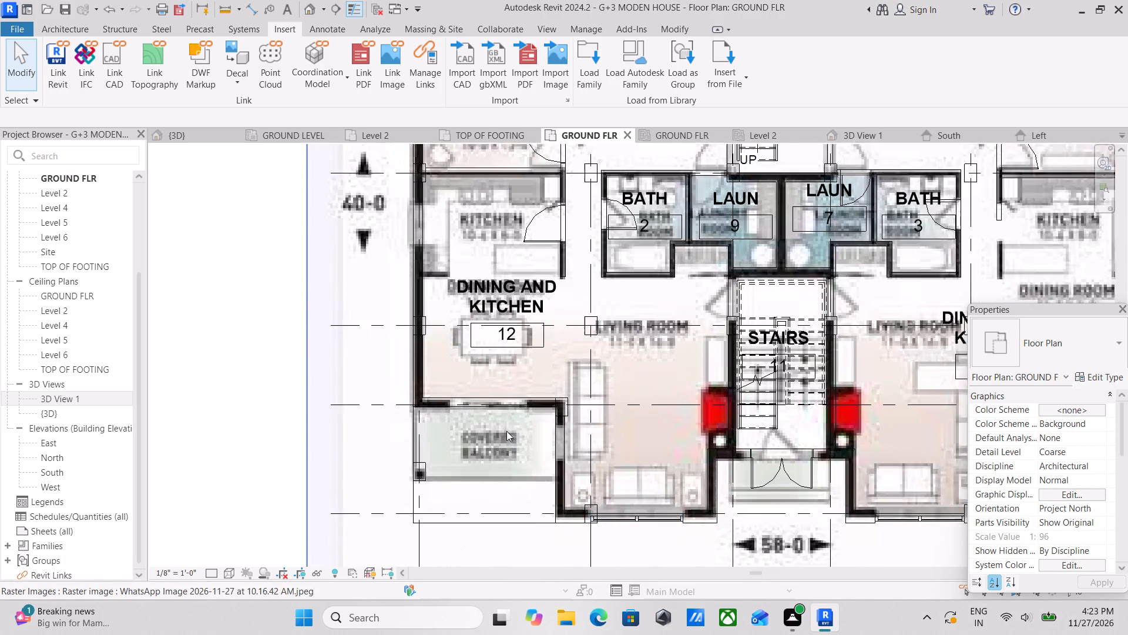
{"action": "scroll", "coordinate": [506, 431], "scroll_direction": "up", "scroll_amount": 1}
{"action": "middle_click_drag", "start_coordinate": [509, 430], "coordinate": [561, 423]}
{"action": "scroll", "coordinate": [472, 492], "scroll_direction": "up", "scroll_amount": 1}
{"action": "middle_click_drag", "start_coordinate": [495, 477], "coordinate": [515, 489]}
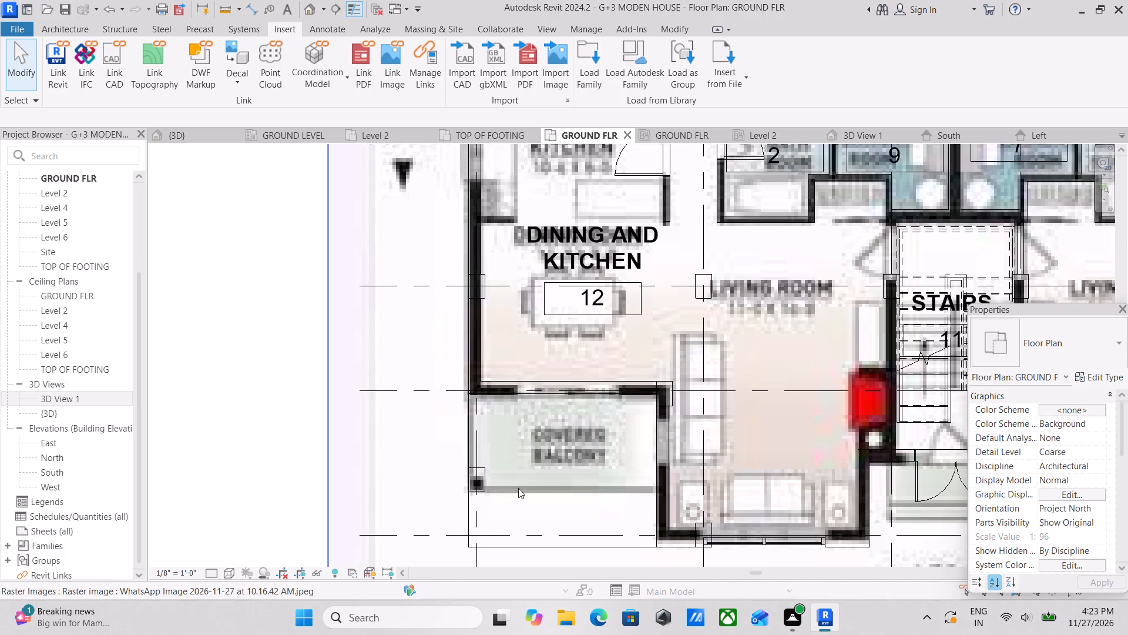
{"action": "middle_click_drag", "start_coordinate": [529, 471], "coordinate": [550, 464]}
{"action": "middle_click_drag", "start_coordinate": [560, 405], "coordinate": [565, 442]}
{"action": "scroll", "coordinate": [599, 426], "scroll_direction": "down", "scroll_amount": 1}
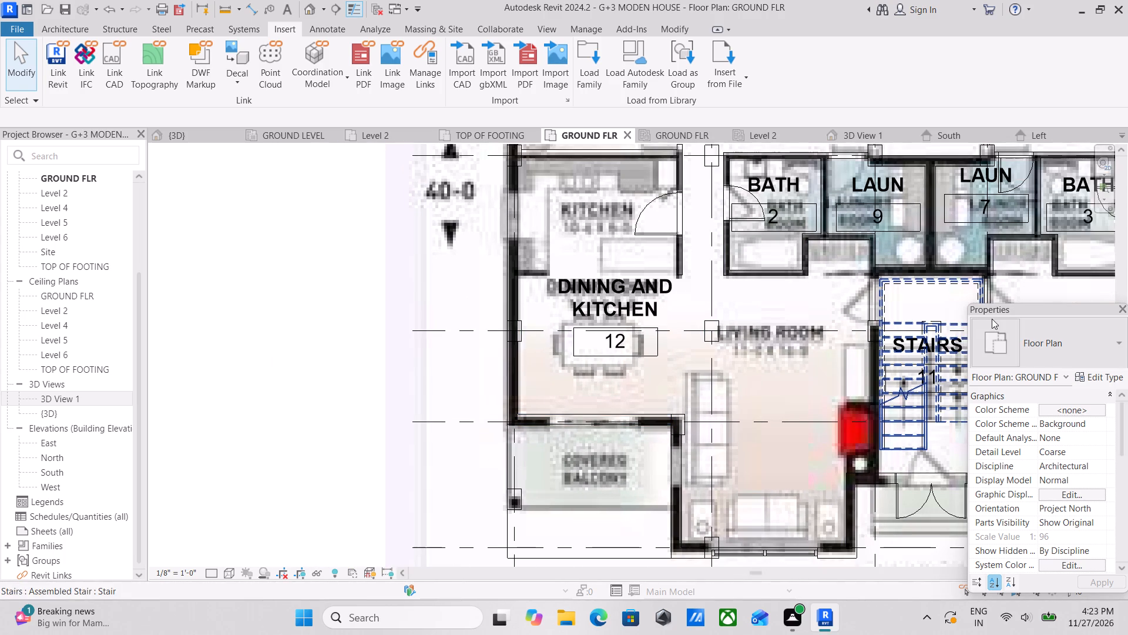
{"action": "middle_click_drag", "start_coordinate": [660, 419], "coordinate": [635, 423]}
Browse the Residential door families, previewing exterior, garage and interior double doors, and close the library without loading any.
{"action": "type", "text": "DR"}
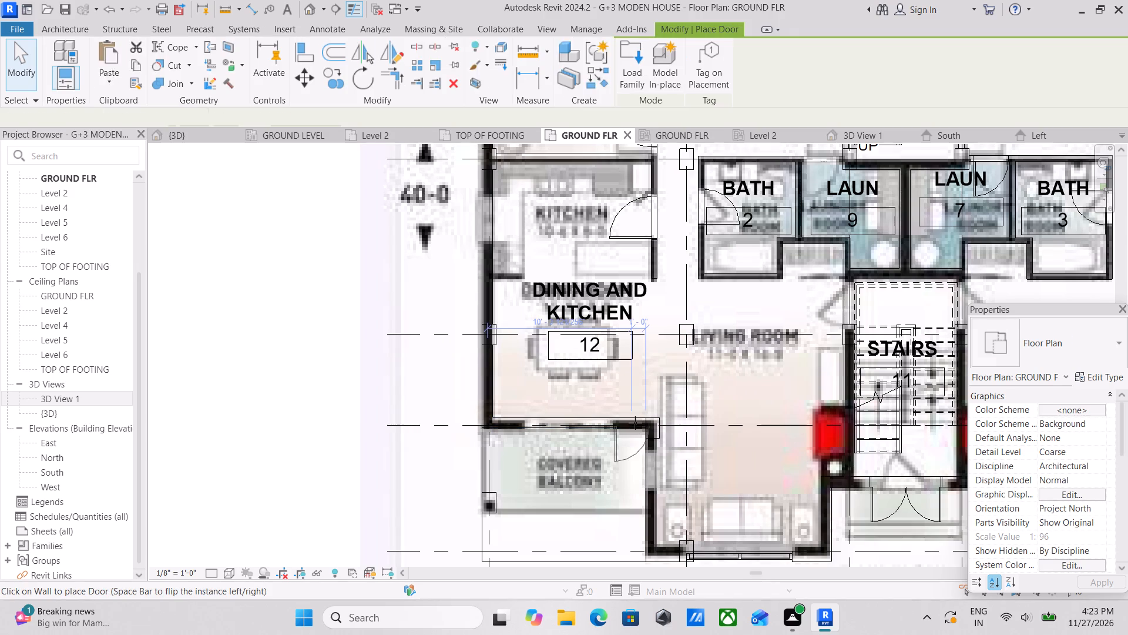
{"action": "left_click", "coordinate": [628, 67]}
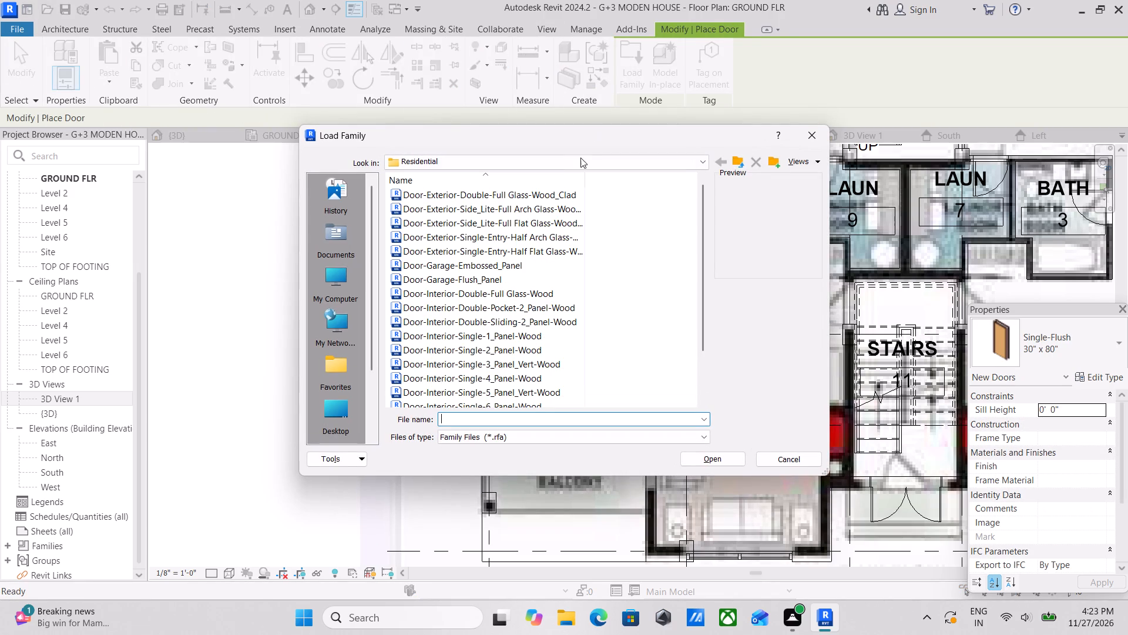
{"action": "left_click", "coordinate": [556, 211]}
{"action": "scroll", "coordinate": [543, 206], "scroll_direction": "up", "scroll_amount": 1}
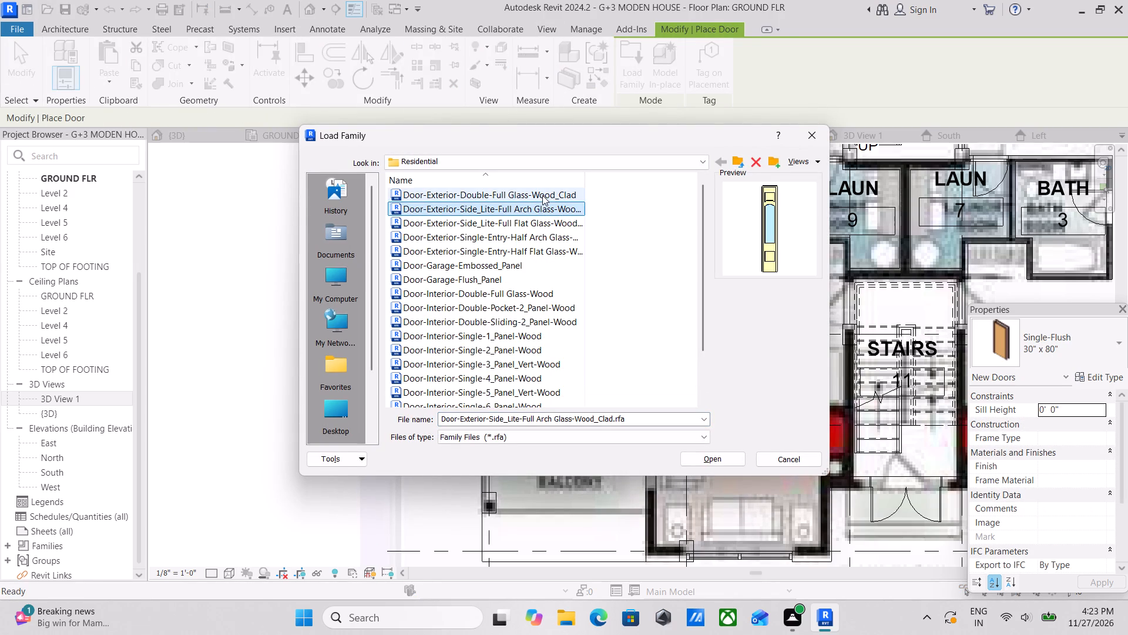
{"action": "left_click", "coordinate": [542, 195]}
{"action": "left_click", "coordinate": [546, 233]}
{"action": "left_click", "coordinate": [502, 273]}
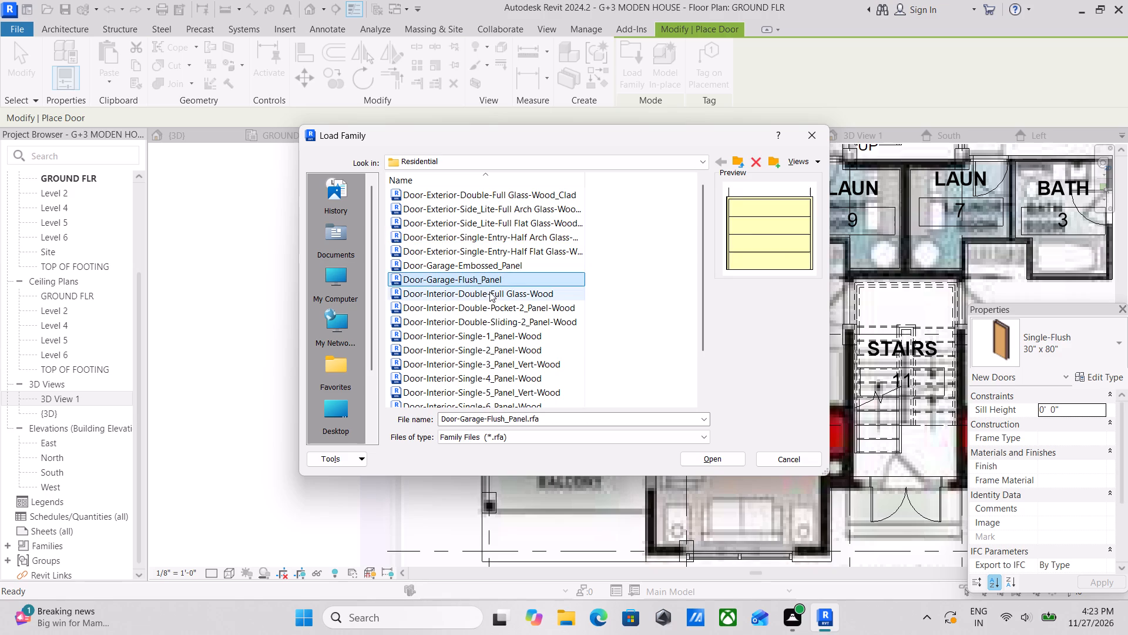
{"action": "left_click", "coordinate": [470, 312]}
{"action": "left_click", "coordinate": [481, 294]}
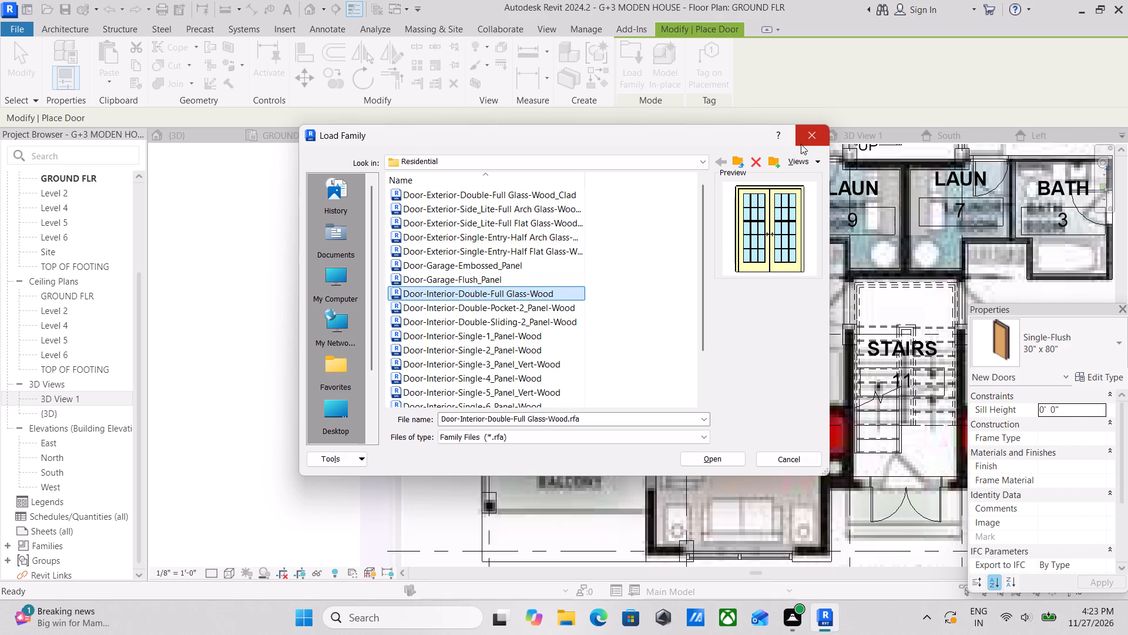
{"action": "left_click", "coordinate": [806, 141]}
{"action": "scroll", "coordinate": [583, 259], "scroll_direction": "up", "scroll_amount": 2}
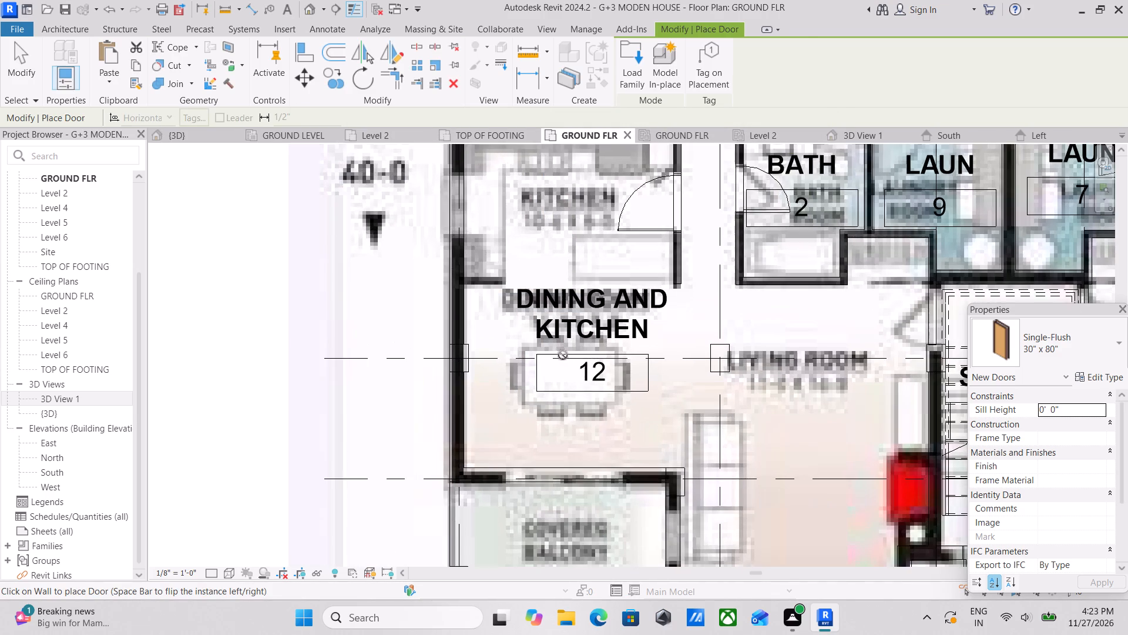
{"action": "middle_click_drag", "start_coordinate": [562, 357], "coordinate": [642, 231]}
{"action": "key", "text": "Escape"}
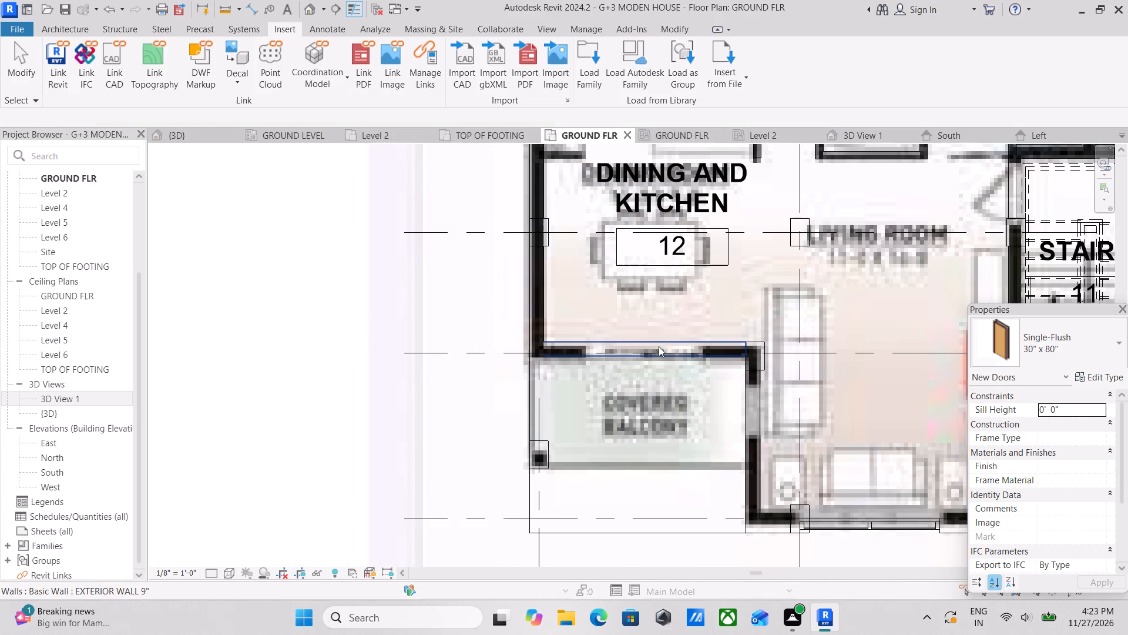
Browse the Residential door families for the Door command, previewing exterior, garage, single and double interior doors.
{"action": "key", "text": "d"}
{"action": "key", "text": "r"}
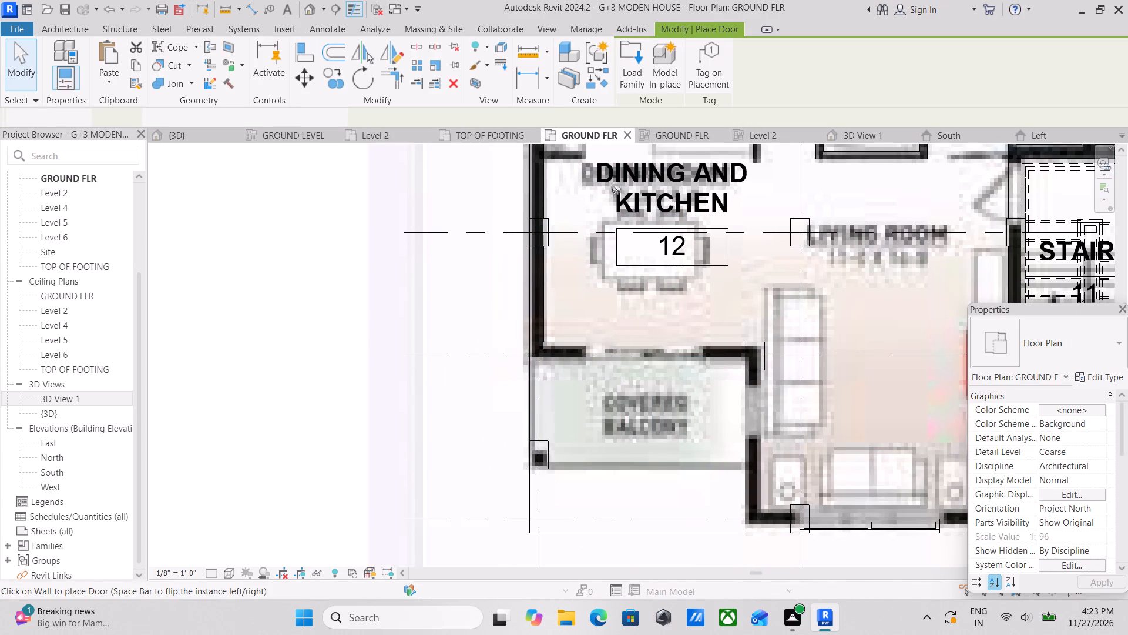
{"action": "left_click", "coordinate": [629, 64]}
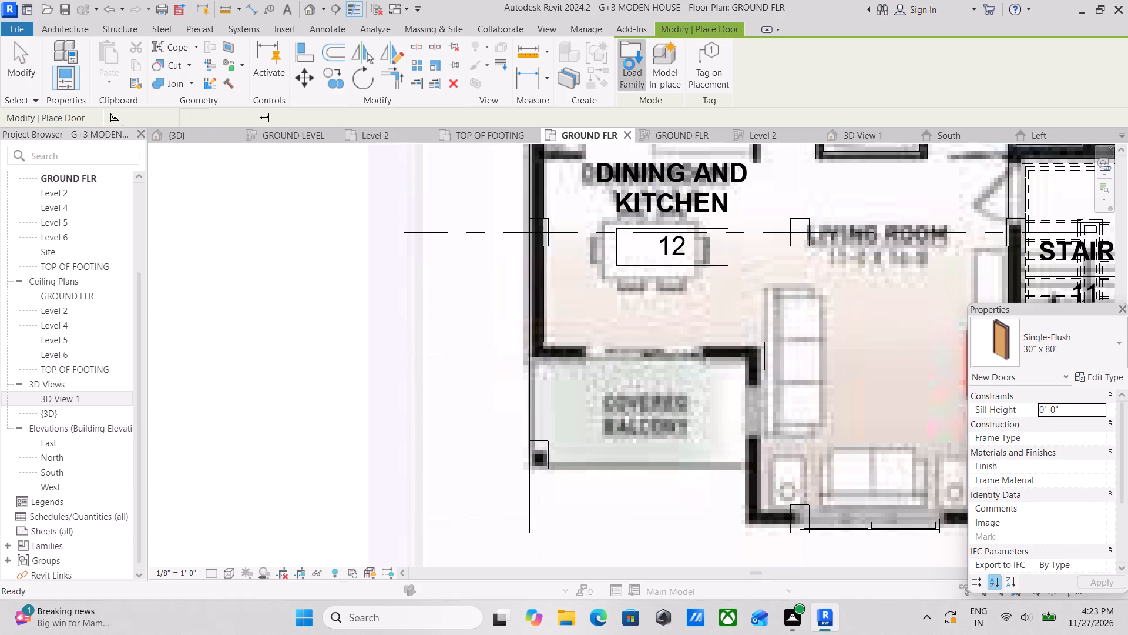
{"action": "scroll", "coordinate": [460, 272], "scroll_direction": "down", "scroll_amount": 3}
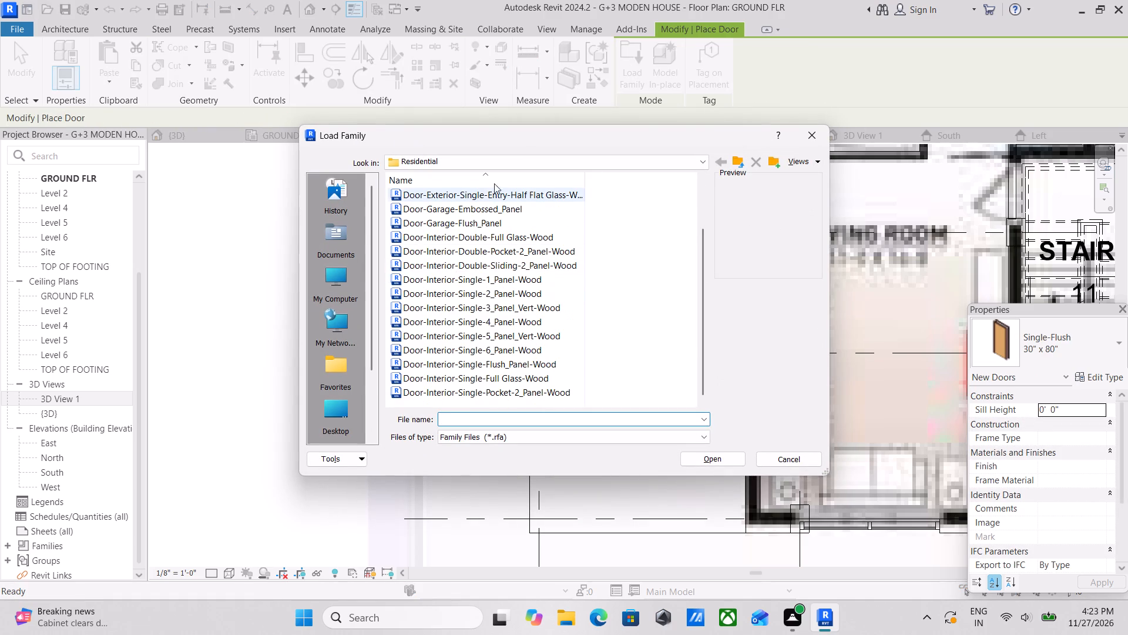
{"action": "scroll", "coordinate": [511, 213], "scroll_direction": "up", "scroll_amount": 1}
{"action": "left_click", "coordinate": [478, 216]}
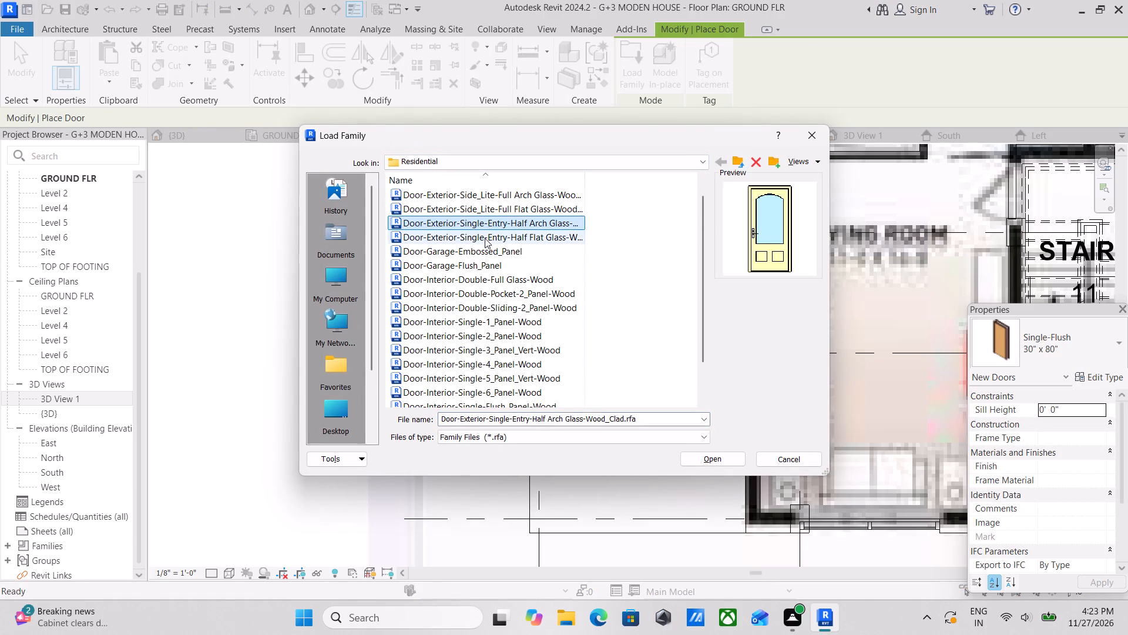
{"action": "left_click", "coordinate": [485, 238]}
{"action": "left_click", "coordinate": [486, 210]}
{"action": "left_click", "coordinate": [491, 199]}
{"action": "left_click", "coordinate": [486, 209]}
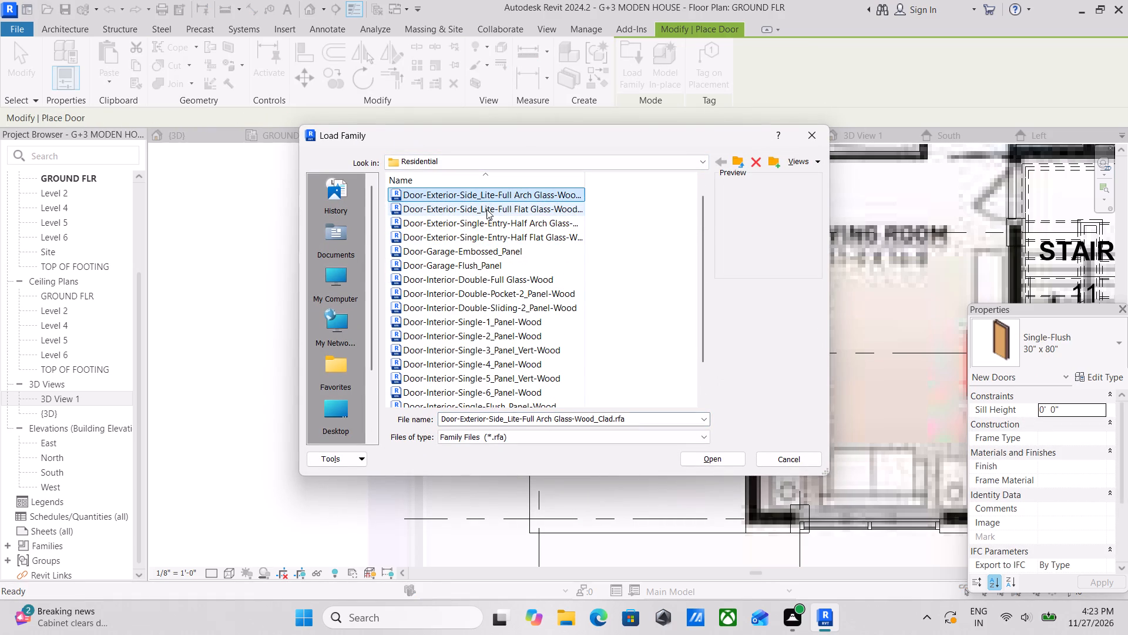
{"action": "left_click", "coordinate": [489, 224]}
{"action": "left_click", "coordinate": [495, 248]}
{"action": "scroll", "coordinate": [490, 270], "scroll_direction": "down", "scroll_amount": 2}
{"action": "left_click", "coordinate": [491, 280]}
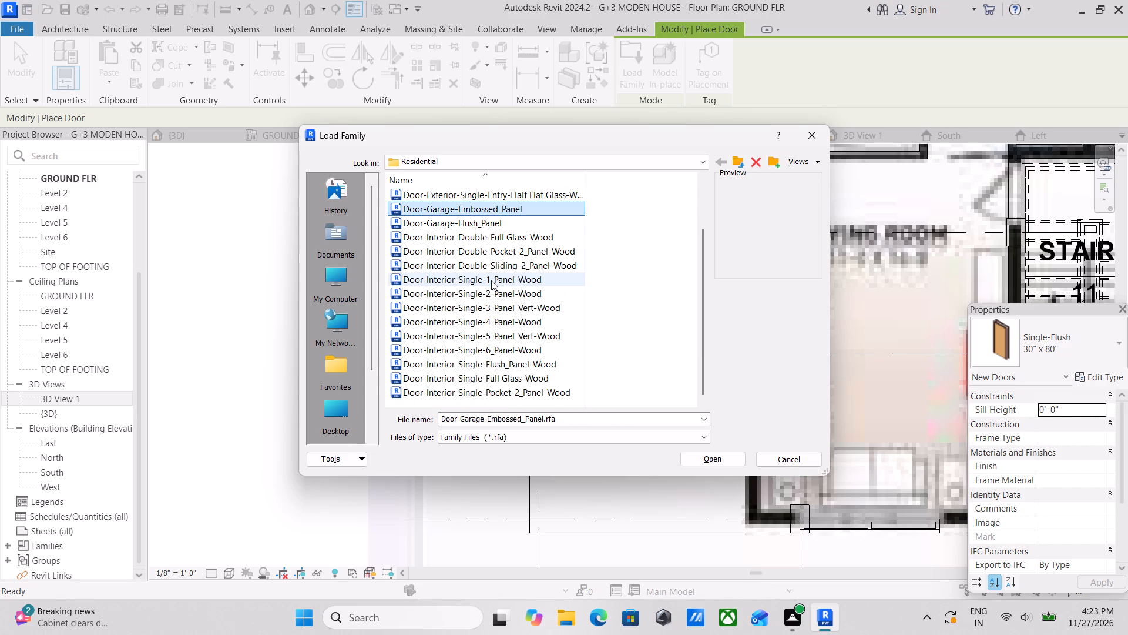
{"action": "left_click", "coordinate": [506, 306]}
{"action": "scroll", "coordinate": [506, 306], "scroll_direction": "down", "scroll_amount": 2}
{"action": "left_click", "coordinate": [506, 320]}
{"action": "scroll", "coordinate": [506, 320], "scroll_direction": "down", "scroll_amount": 1}
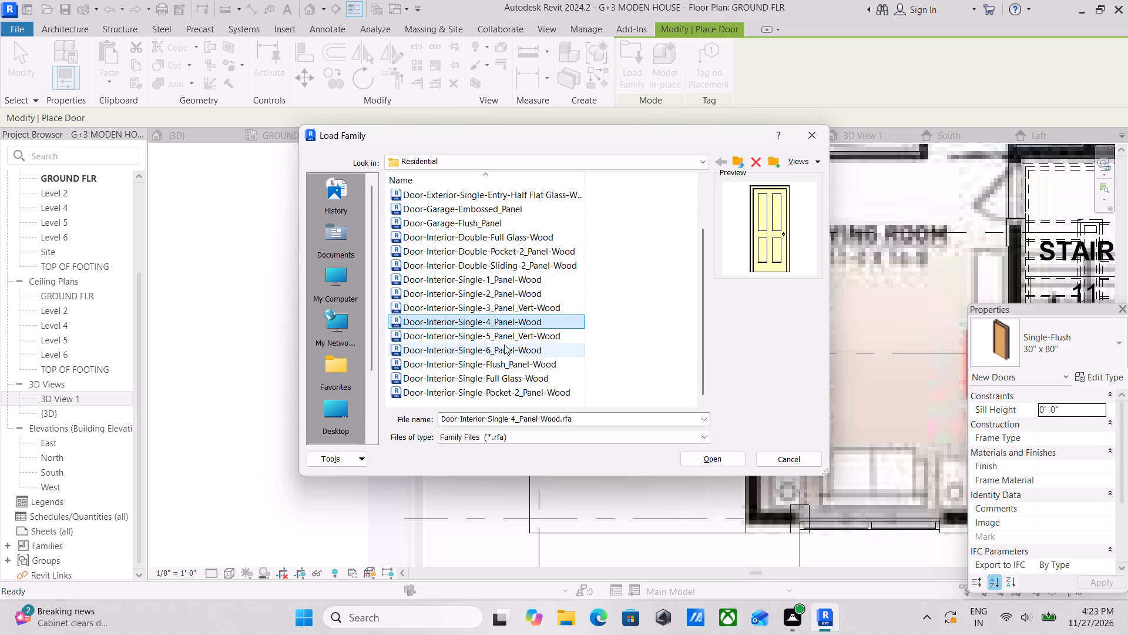
{"action": "left_click", "coordinate": [504, 352]}
{"action": "left_click", "coordinate": [506, 338]}
{"action": "scroll", "coordinate": [506, 338], "scroll_direction": "down", "scroll_amount": 2}
{"action": "left_click", "coordinate": [506, 388]}
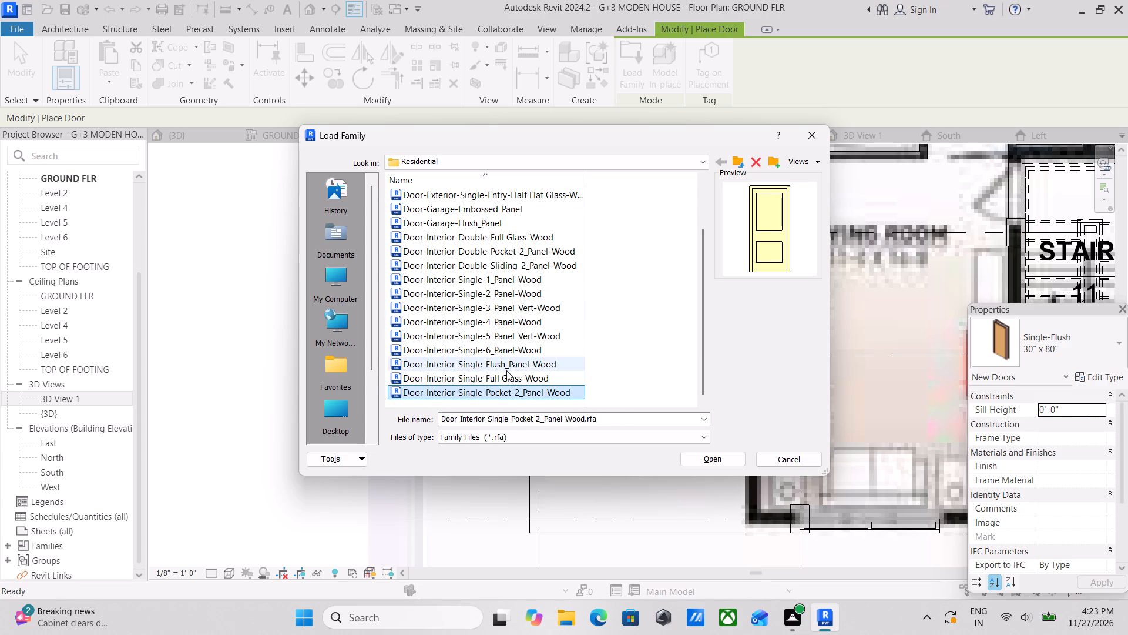
{"action": "left_click", "coordinate": [503, 375]}
{"action": "left_click", "coordinate": [505, 364]}
{"action": "left_click", "coordinate": [506, 356]}
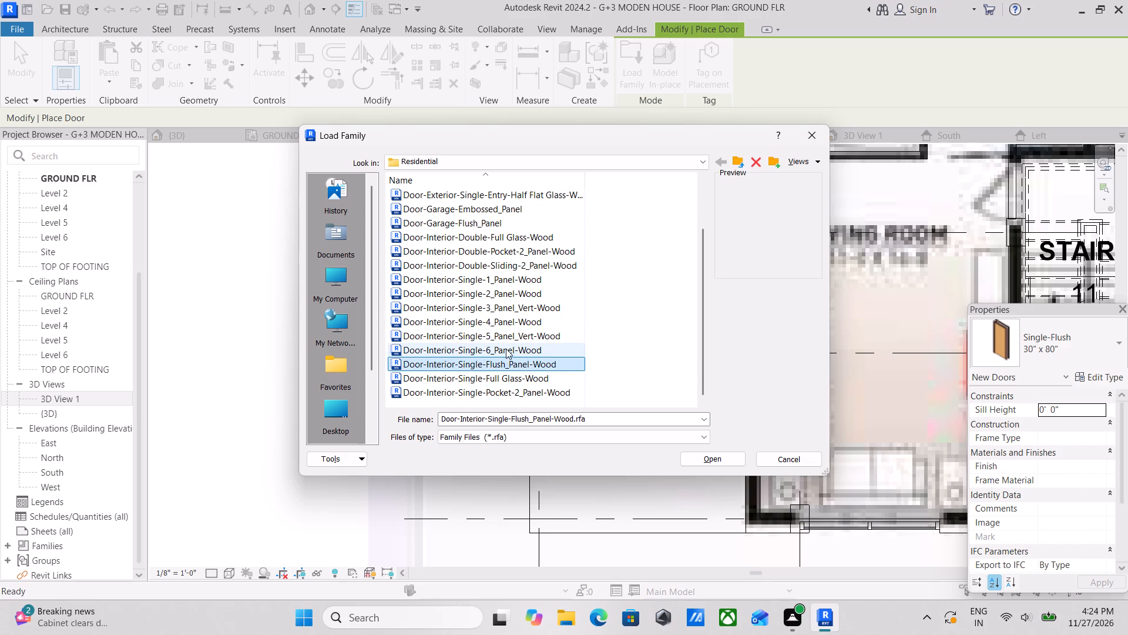
{"action": "left_click", "coordinate": [506, 336]}
{"action": "left_click", "coordinate": [509, 327]}
{"action": "left_click", "coordinate": [515, 298]}
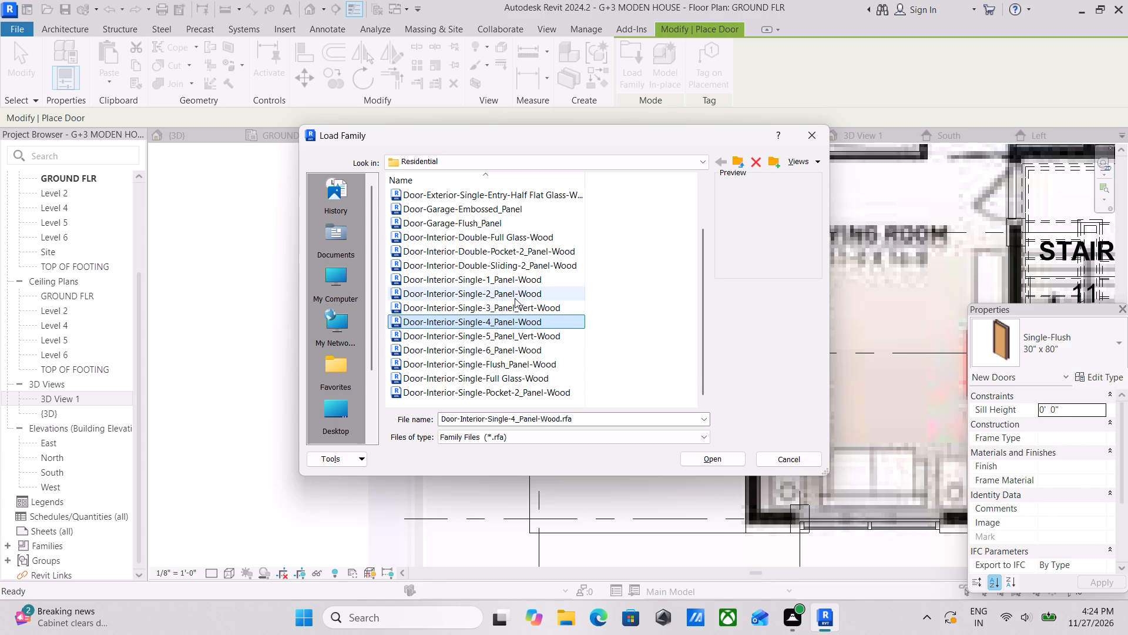
{"action": "left_click", "coordinate": [516, 288]}
{"action": "left_click", "coordinate": [510, 268]}
{"action": "left_click", "coordinate": [517, 250]}
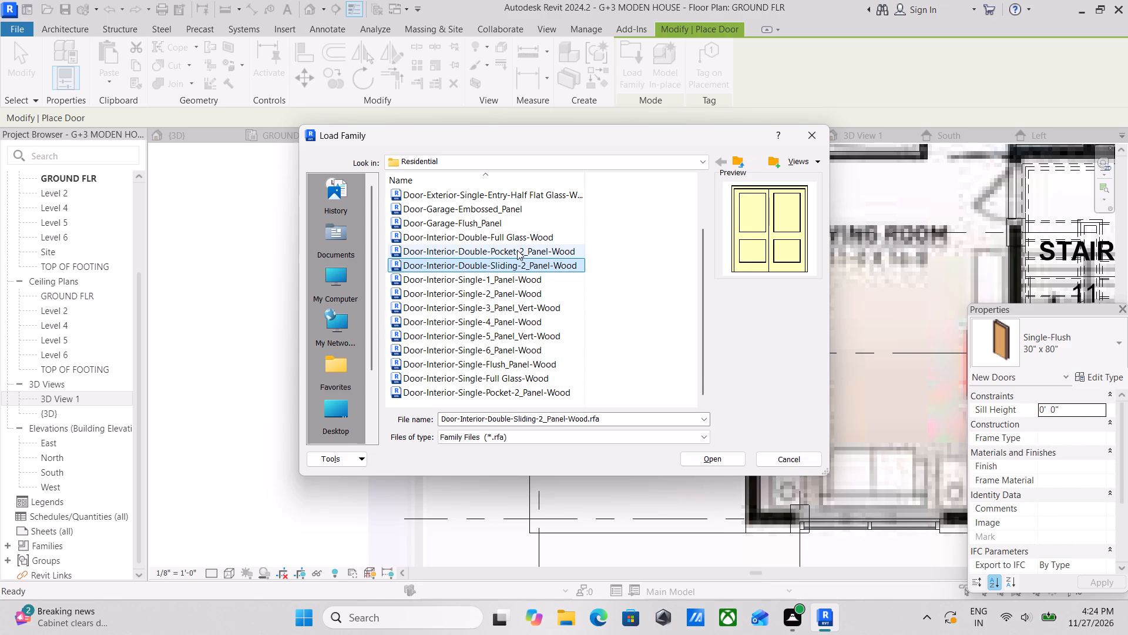
{"action": "scroll", "coordinate": [510, 251], "scroll_direction": "up", "scroll_amount": 2}
{"action": "left_click", "coordinate": [492, 269]}
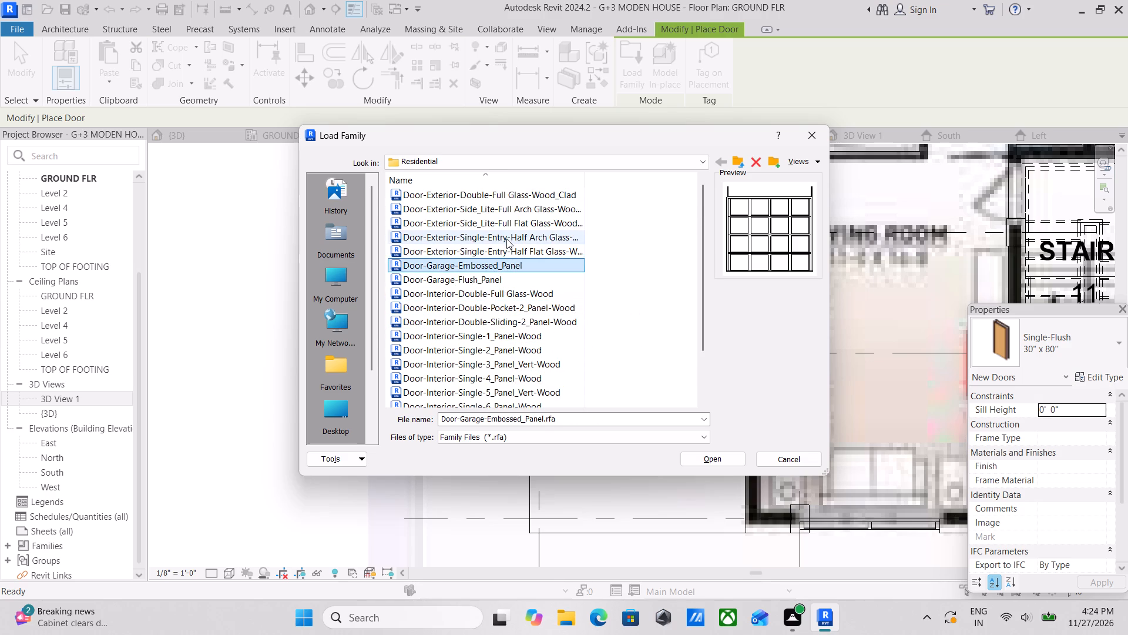
{"action": "left_click", "coordinate": [506, 238]}
{"action": "left_click", "coordinate": [511, 202]}
{"action": "left_click", "coordinate": [492, 278]}
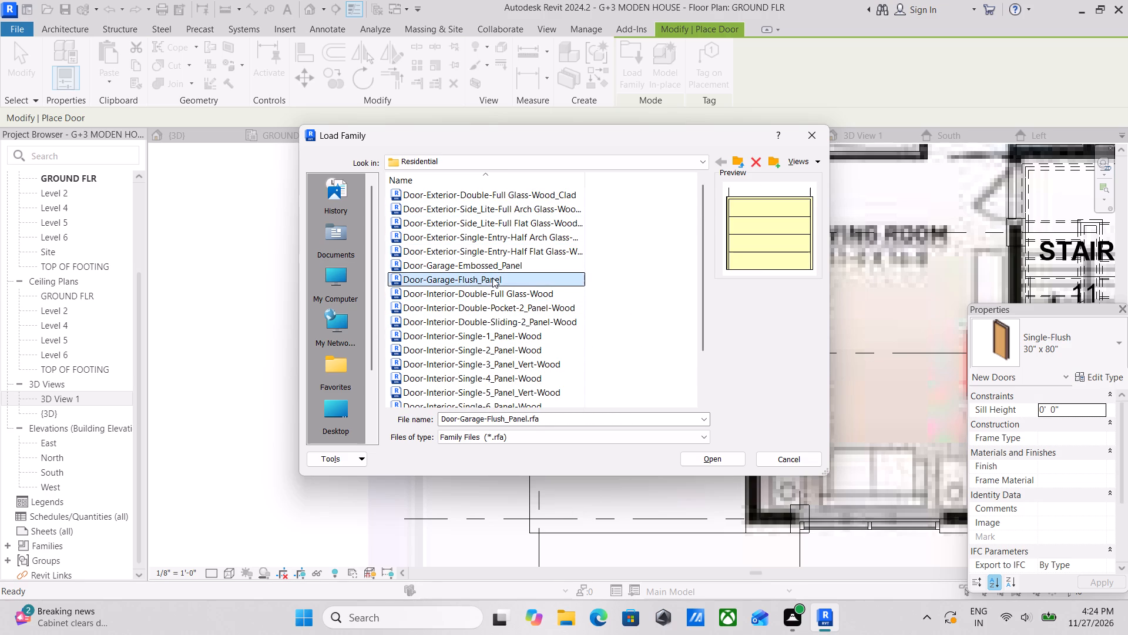
{"action": "left_click", "coordinate": [487, 300]}
{"action": "left_click", "coordinate": [482, 312]}
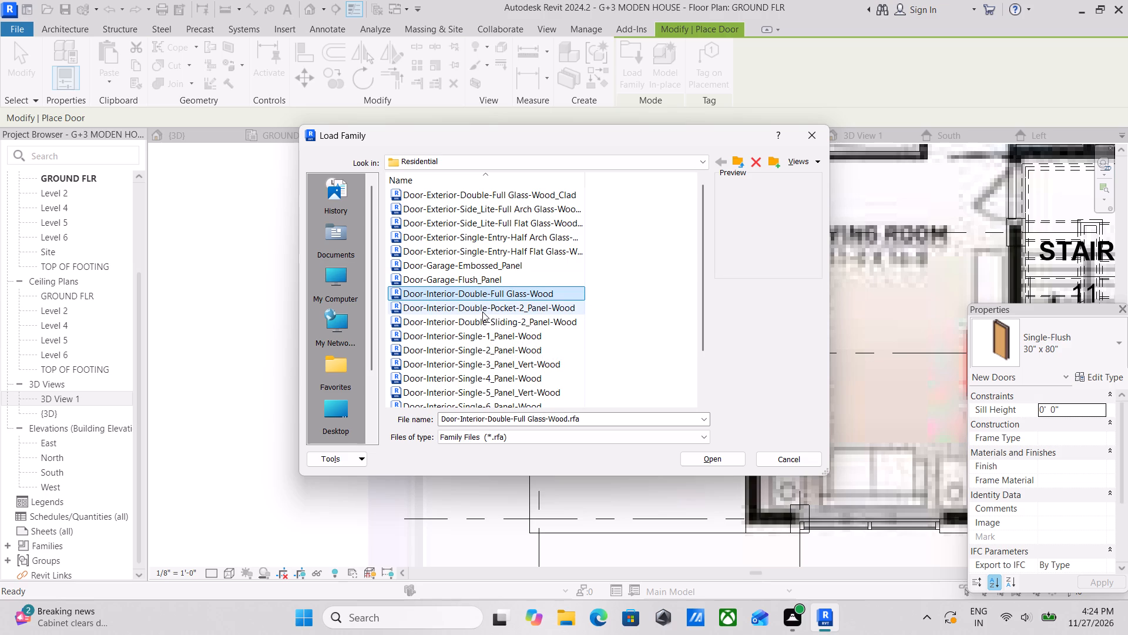
Load the Door-Interior-Double-Sliding-2_Panel-Wood family with its 48" x 84" type.
{"action": "left_click", "coordinate": [485, 326]}
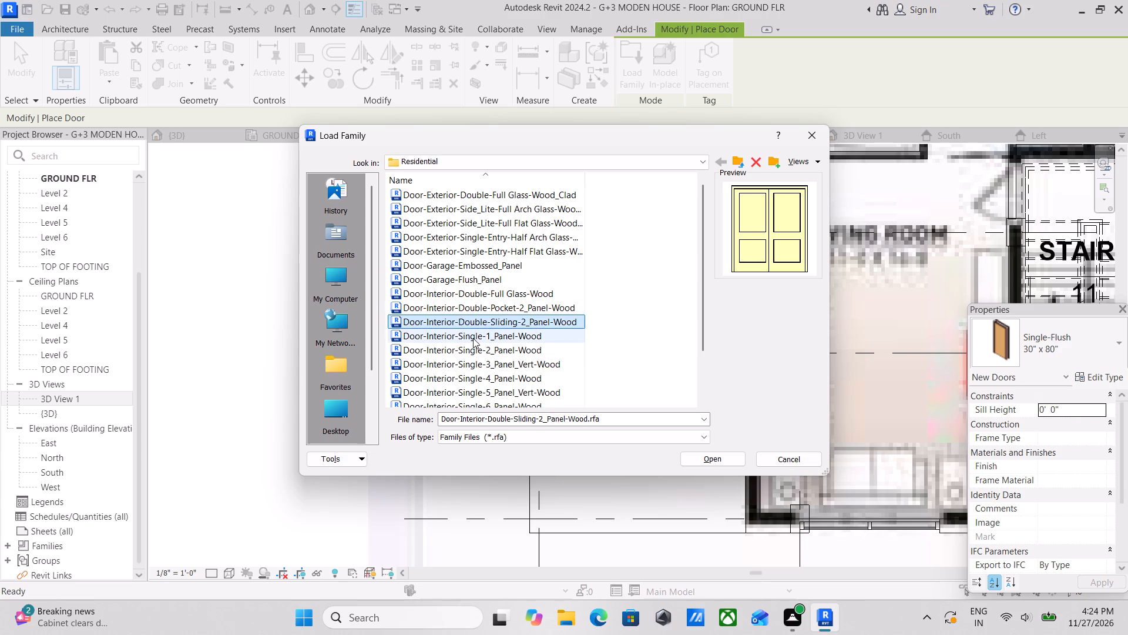
{"action": "left_click", "coordinate": [706, 460]}
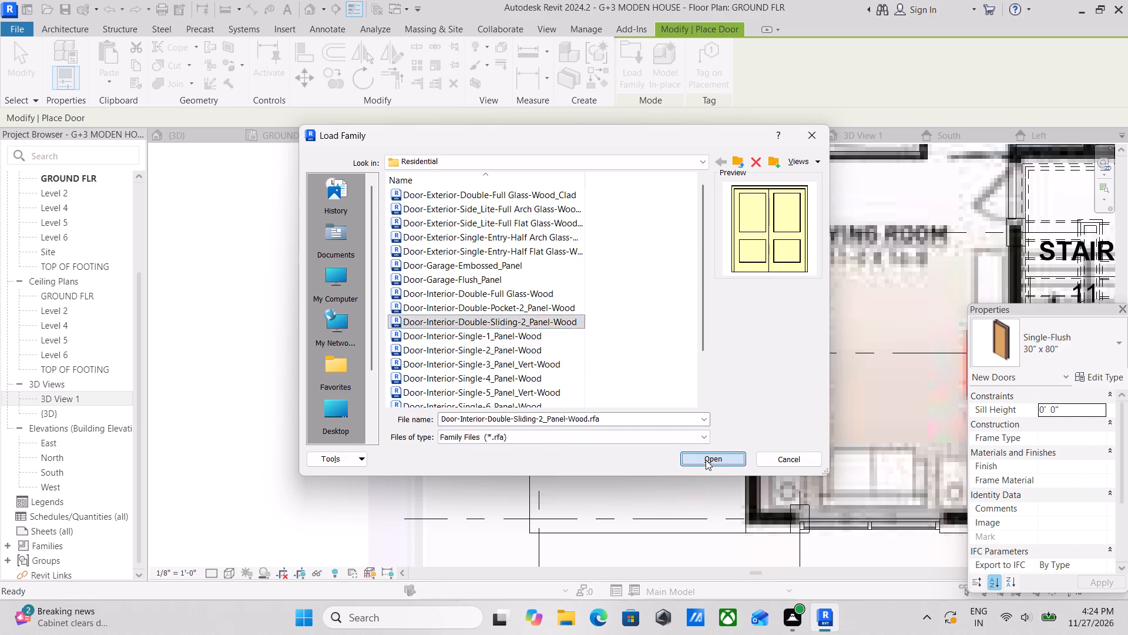
{"action": "scroll", "coordinate": [578, 317], "scroll_direction": "down", "scroll_amount": 2}
{"action": "scroll", "coordinate": [568, 321], "scroll_direction": "up", "scroll_amount": 2}
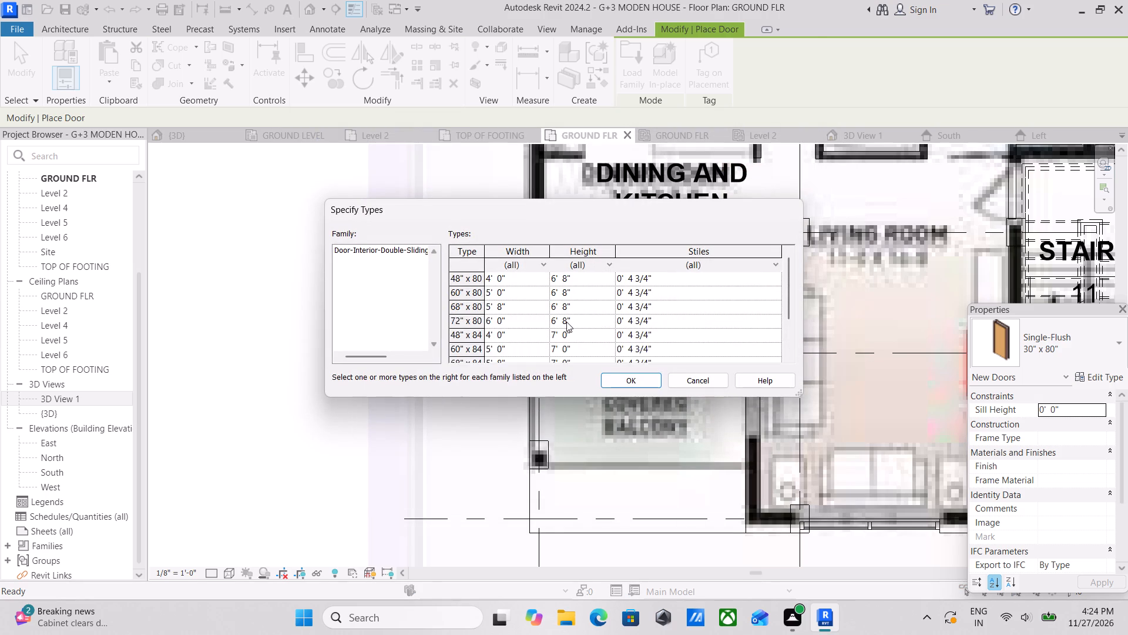
{"action": "scroll", "coordinate": [566, 322], "scroll_direction": "down", "scroll_amount": 1}
{"action": "left_click", "coordinate": [511, 295]}
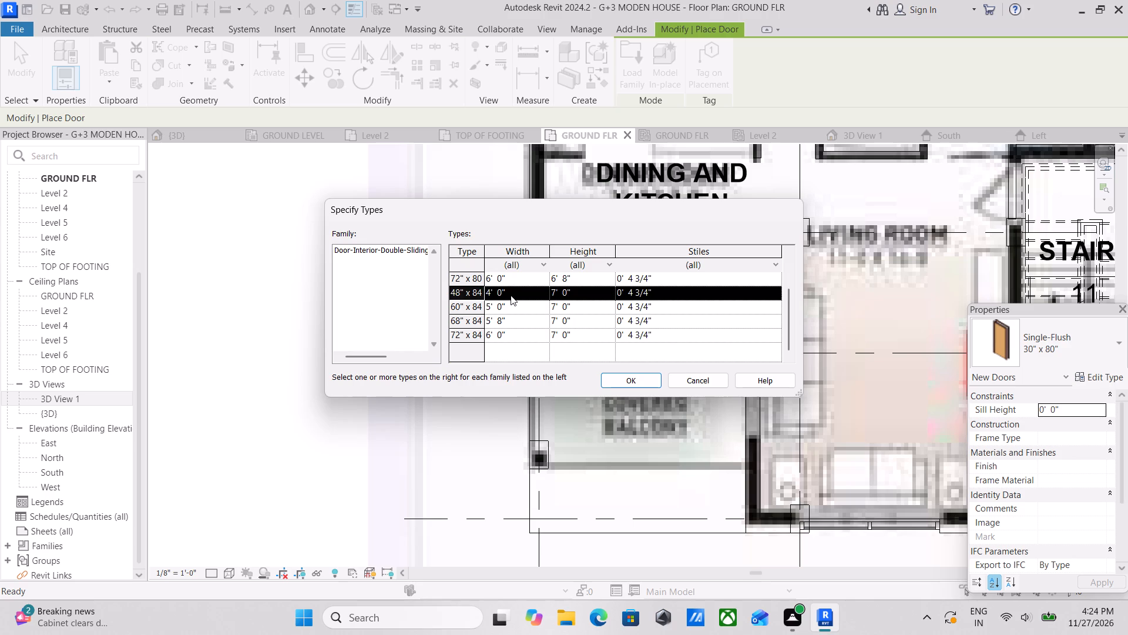
{"action": "left_click", "coordinate": [638, 382]}
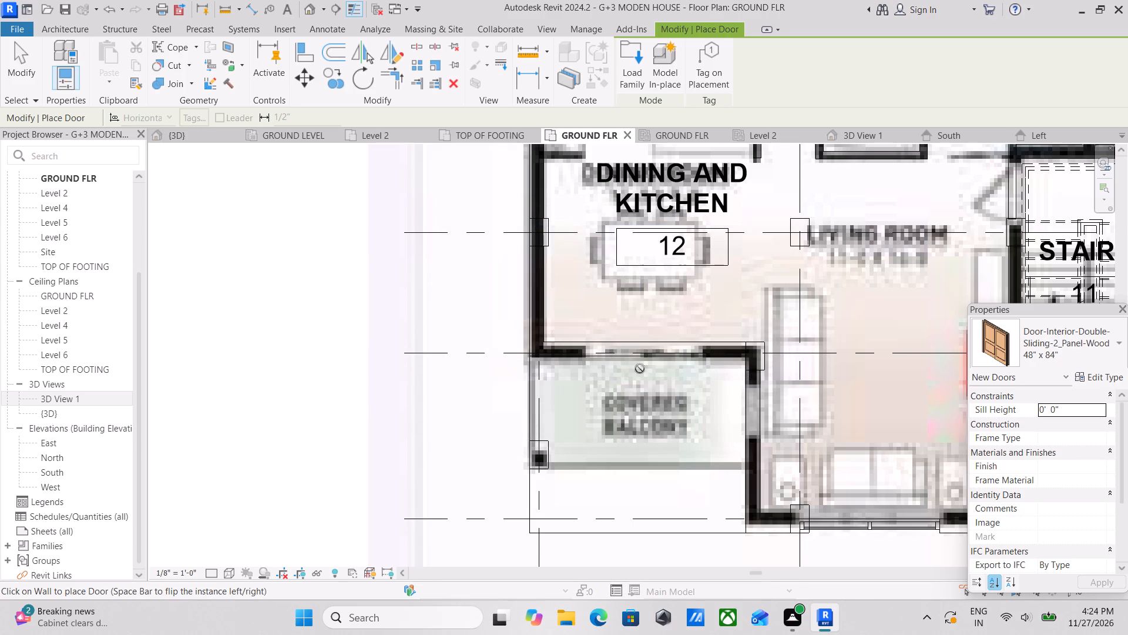
Place the 48" x 84" double sliding door centrally in the wall between dining and kitchen 12 and its covered balcony.
{"action": "scroll", "coordinate": [646, 353], "scroll_direction": "up", "scroll_amount": 3}
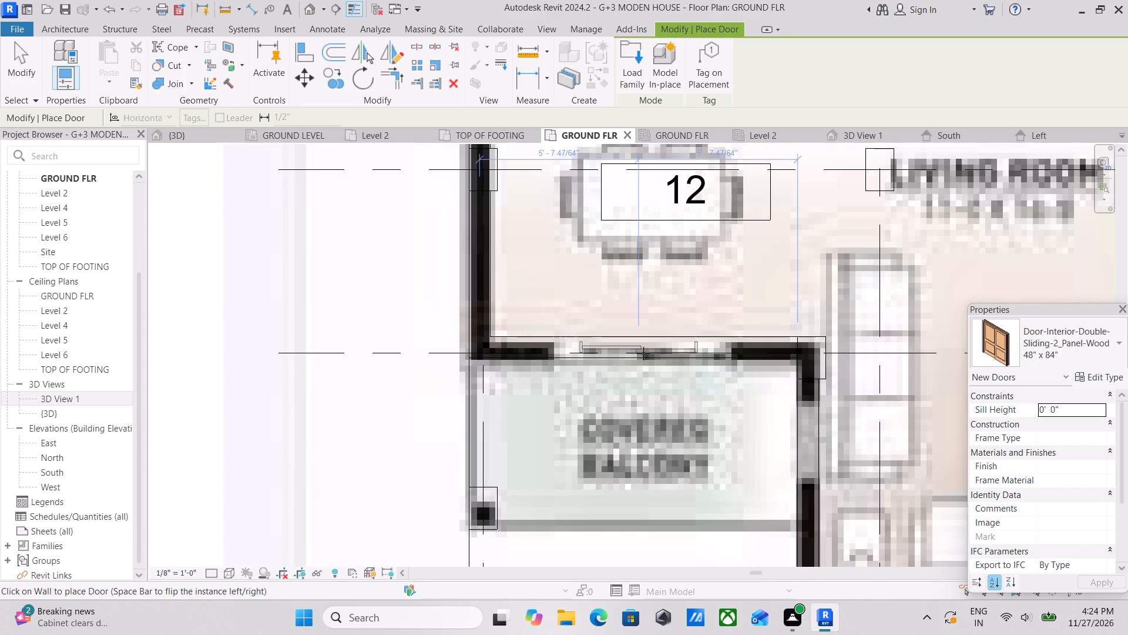
{"action": "left_click", "coordinate": [645, 353]}
Place a matching 48" x 84" double sliding door in room 13's balcony wall, about 5'-3" from each side.
{"action": "scroll", "coordinate": [645, 353], "scroll_direction": "down", "scroll_amount": 3}
{"action": "middle_click_drag", "start_coordinate": [702, 371], "coordinate": [395, 385]}
{"action": "middle_click_drag", "start_coordinate": [643, 408], "coordinate": [415, 368]}
{"action": "middle_click_drag", "start_coordinate": [716, 417], "coordinate": [445, 411]}
{"action": "middle_click_drag", "start_coordinate": [658, 394], "coordinate": [580, 476]}
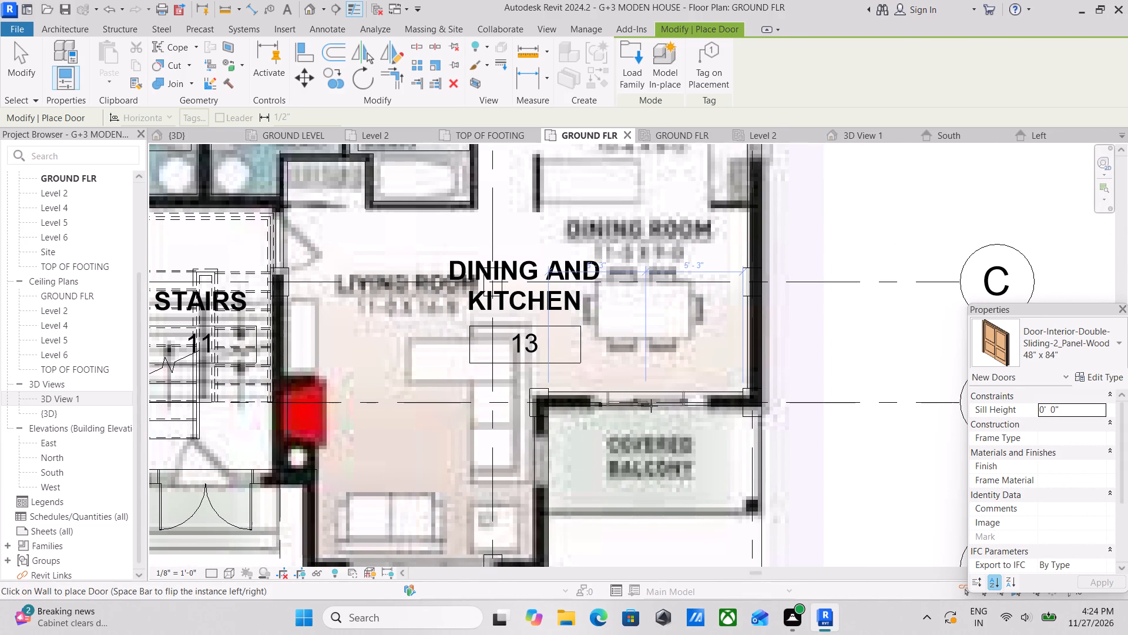
{"action": "left_click", "coordinate": [651, 406]}
Examine both units on the reference plan, checking the outer walls of the kitchens and bedrooms for openings.
{"action": "scroll", "coordinate": [651, 406], "scroll_direction": "down", "scroll_amount": 3}
{"action": "middle_click_drag", "start_coordinate": [633, 412], "coordinate": [801, 400]}
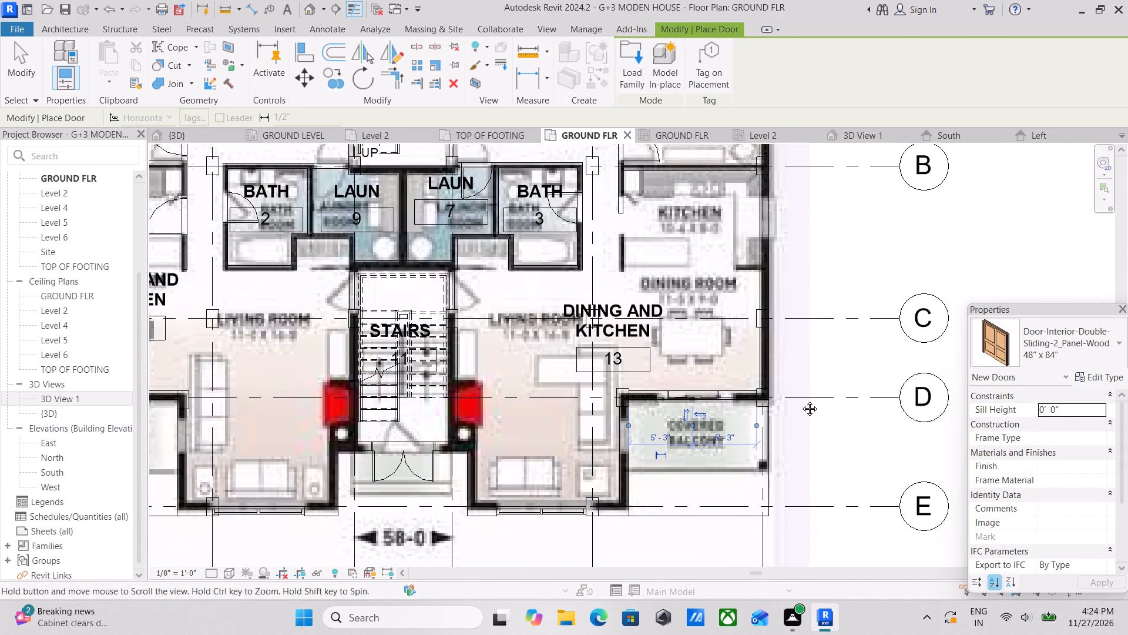
{"action": "middle_click_drag", "start_coordinate": [801, 400], "coordinate": [829, 390]}
{"action": "middle_click_drag", "start_coordinate": [538, 439], "coordinate": [907, 496]}
{"action": "middle_click_drag", "start_coordinate": [653, 441], "coordinate": [603, 542]}
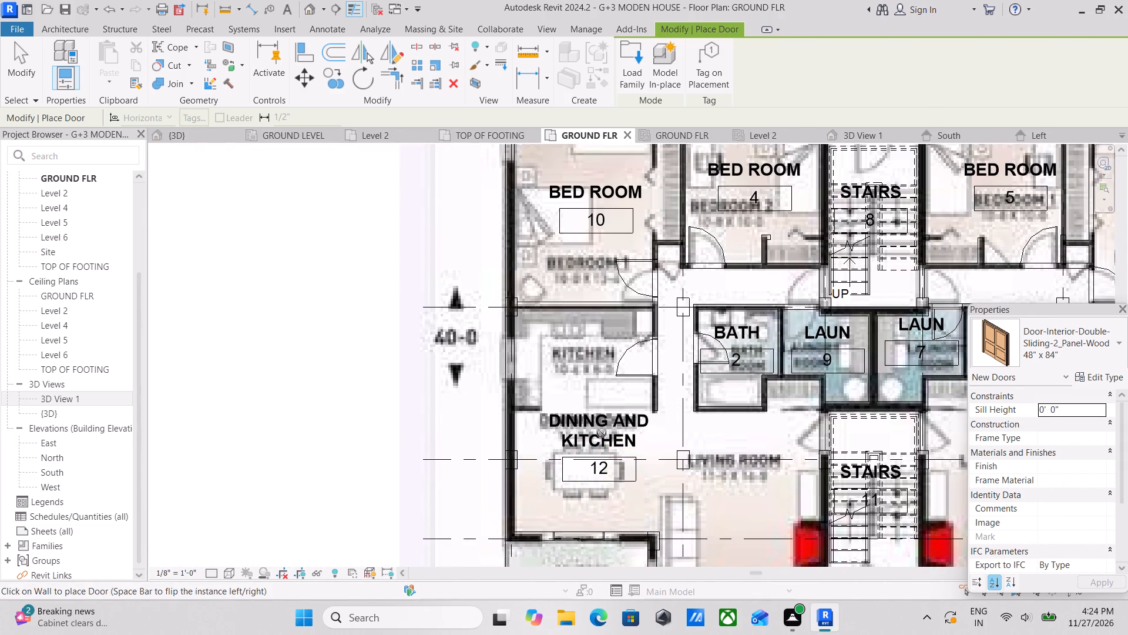
{"action": "middle_click_drag", "start_coordinate": [602, 433], "coordinate": [584, 506]}
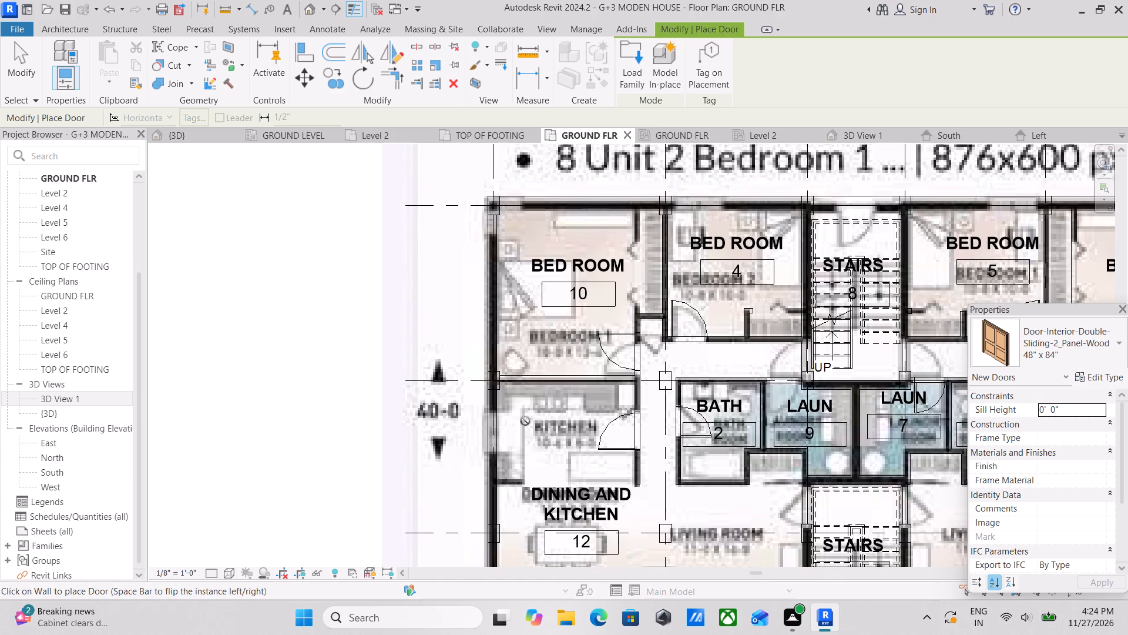
{"action": "middle_click_drag", "start_coordinate": [533, 419], "coordinate": [517, 485]}
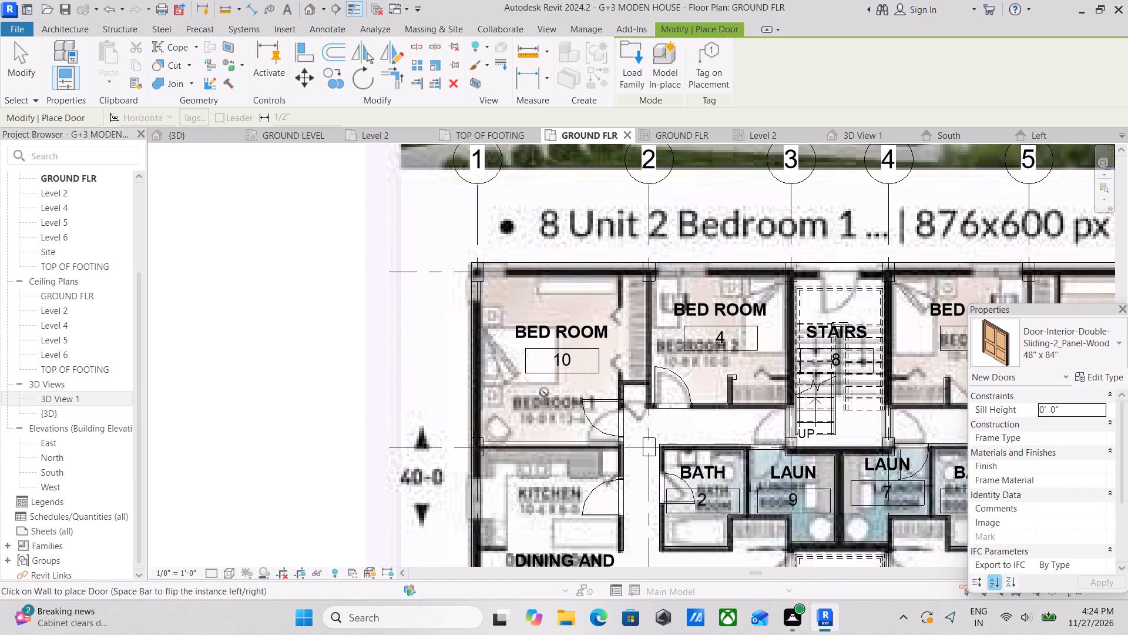
{"action": "scroll", "coordinate": [552, 390], "scroll_direction": "down", "scroll_amount": 1}
{"action": "middle_click_drag", "start_coordinate": [552, 390], "coordinate": [596, 316]}
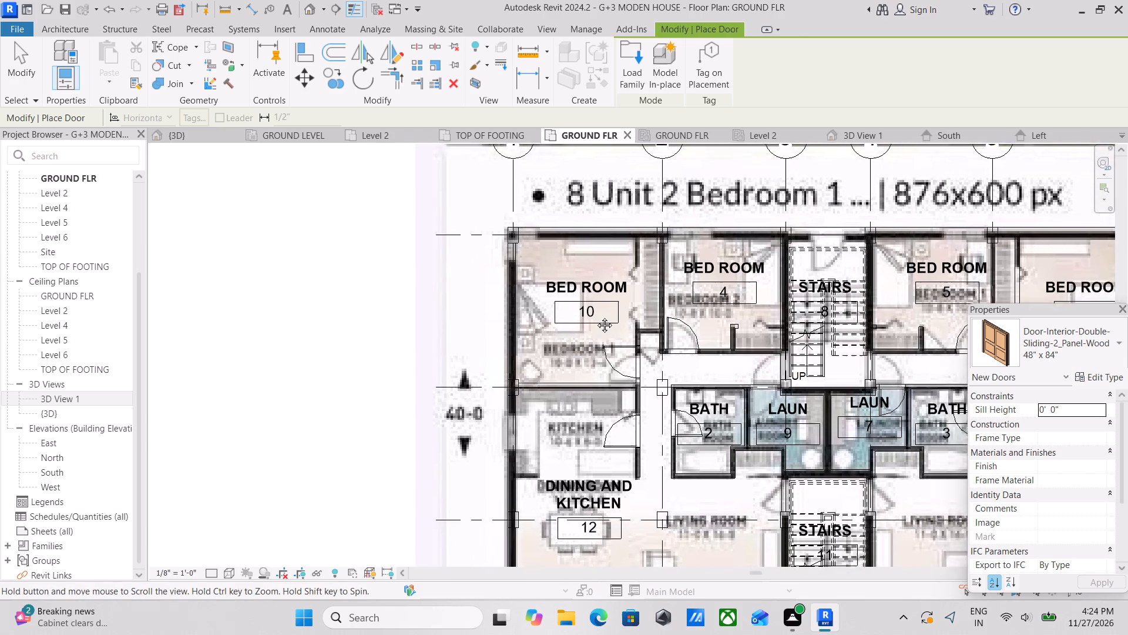
{"action": "middle_click_drag", "start_coordinate": [596, 316], "coordinate": [610, 297]}
{"action": "scroll", "coordinate": [541, 395], "scroll_direction": "up", "scroll_amount": 6}
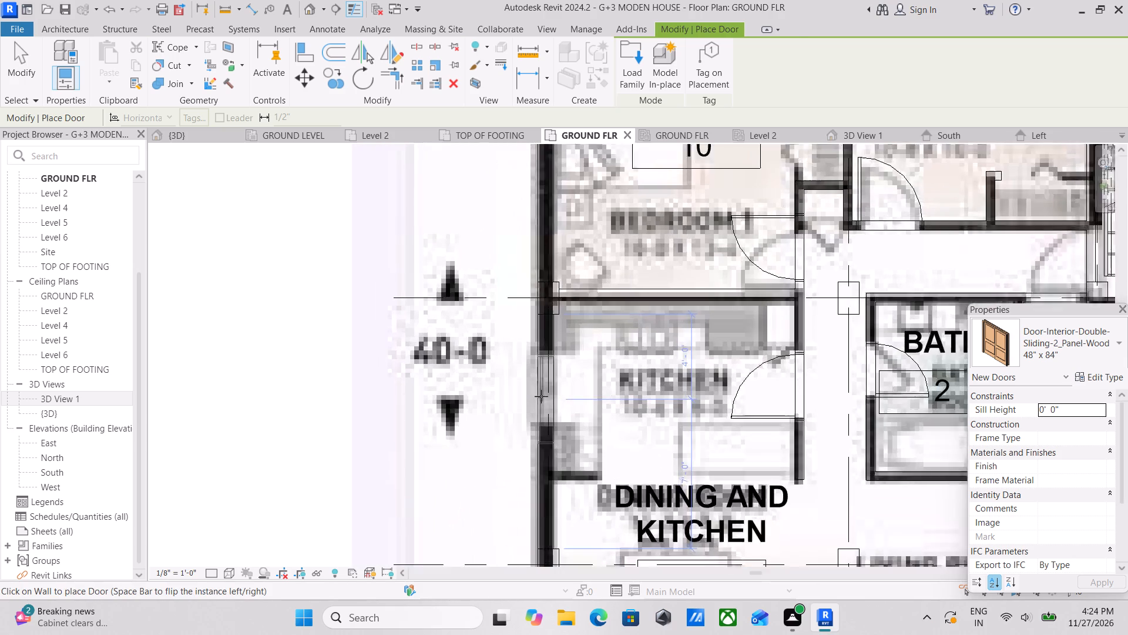
{"action": "scroll", "coordinate": [547, 396], "scroll_direction": "up", "scroll_amount": 2}
{"action": "scroll", "coordinate": [547, 396], "scroll_direction": "down", "scroll_amount": 1}
{"action": "middle_click_drag", "start_coordinate": [547, 396], "coordinate": [522, 419]}
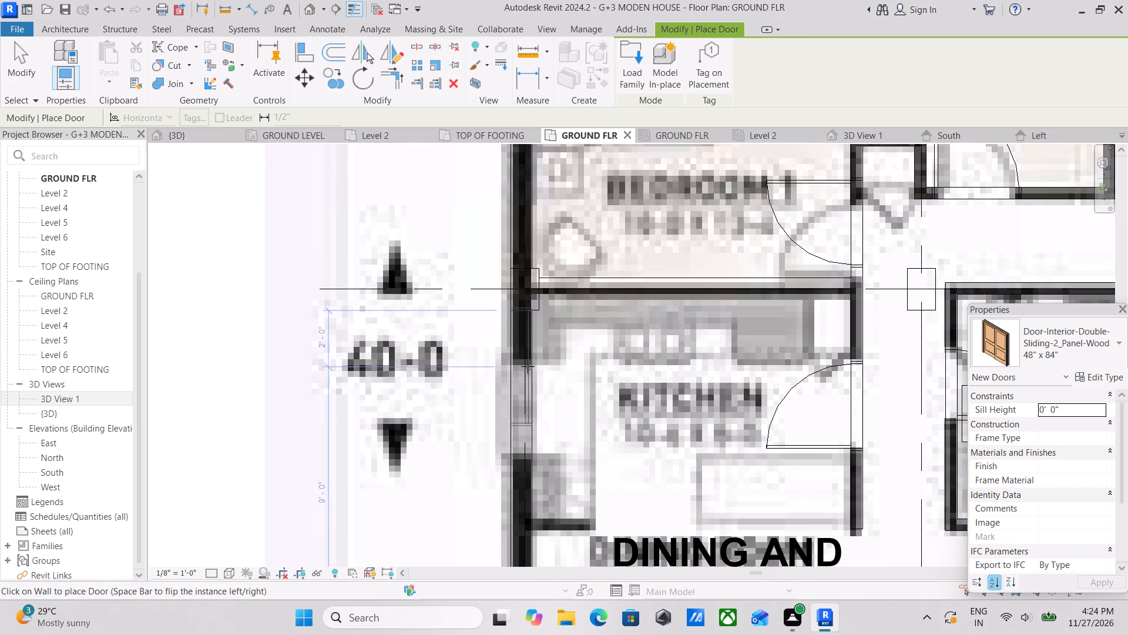
{"action": "key", "text": "Escape"}
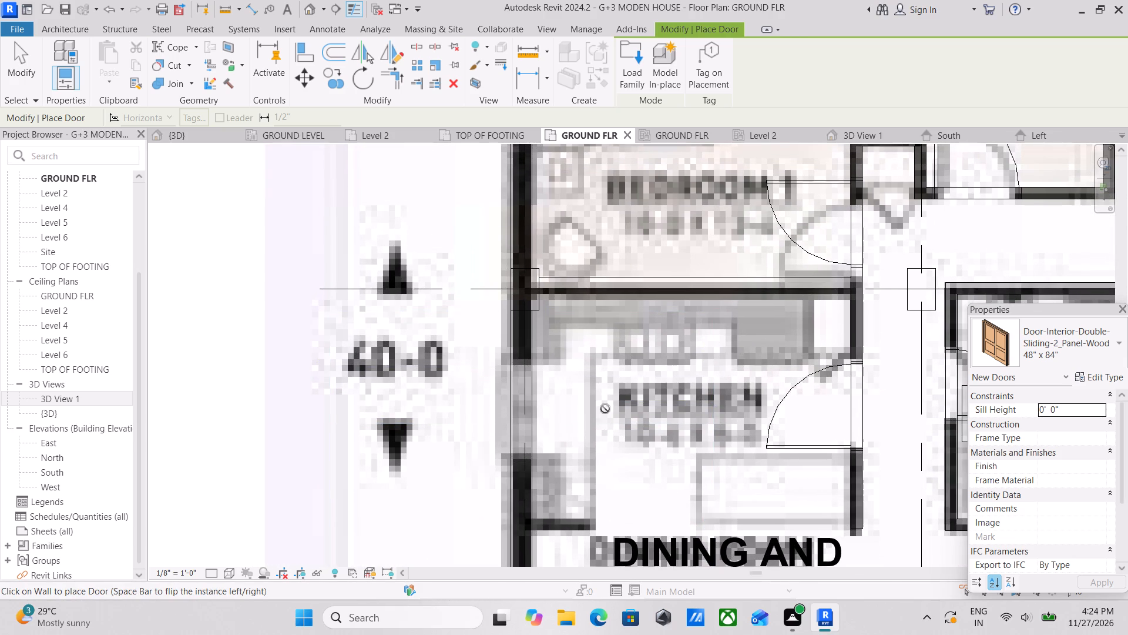
{"action": "scroll", "coordinate": [605, 409], "scroll_direction": "down", "scroll_amount": 4}
{"action": "middle_click_drag", "start_coordinate": [625, 406], "coordinate": [329, 366]}
{"action": "scroll", "coordinate": [629, 409], "scroll_direction": "down", "scroll_amount": 1}
{"action": "middle_click_drag", "start_coordinate": [629, 409], "coordinate": [385, 405]}
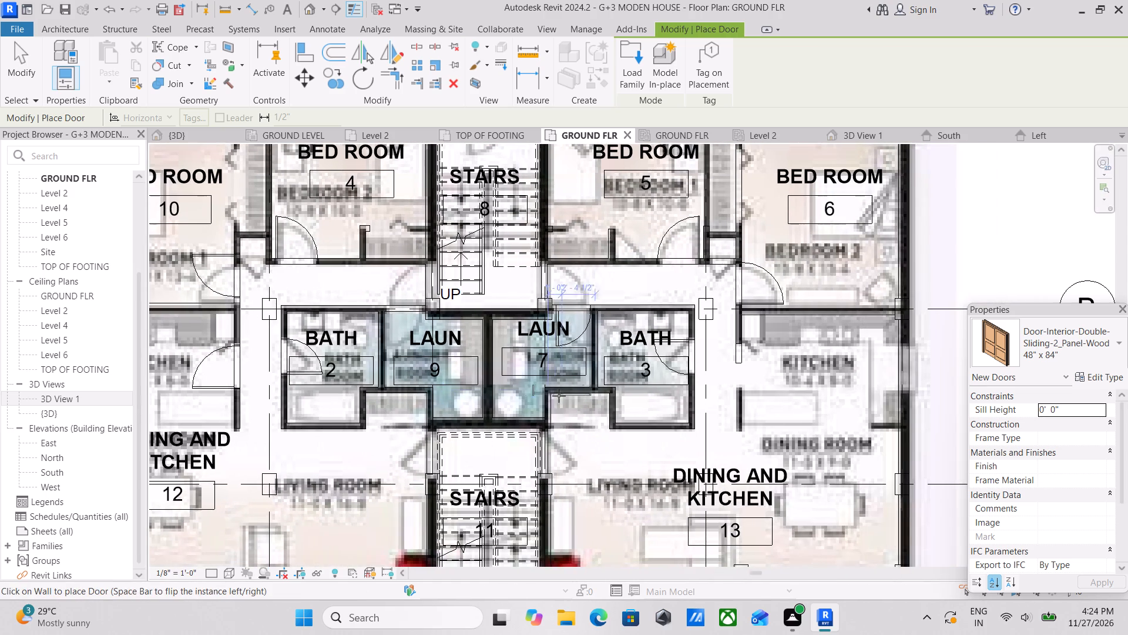
{"action": "middle_click_drag", "start_coordinate": [548, 398], "coordinate": [443, 402]}
{"action": "scroll", "coordinate": [528, 400], "scroll_direction": "down", "scroll_amount": 2}
{"action": "middle_click_drag", "start_coordinate": [528, 400], "coordinate": [670, 425]}
{"action": "middle_click_drag", "start_coordinate": [334, 431], "coordinate": [585, 439]}
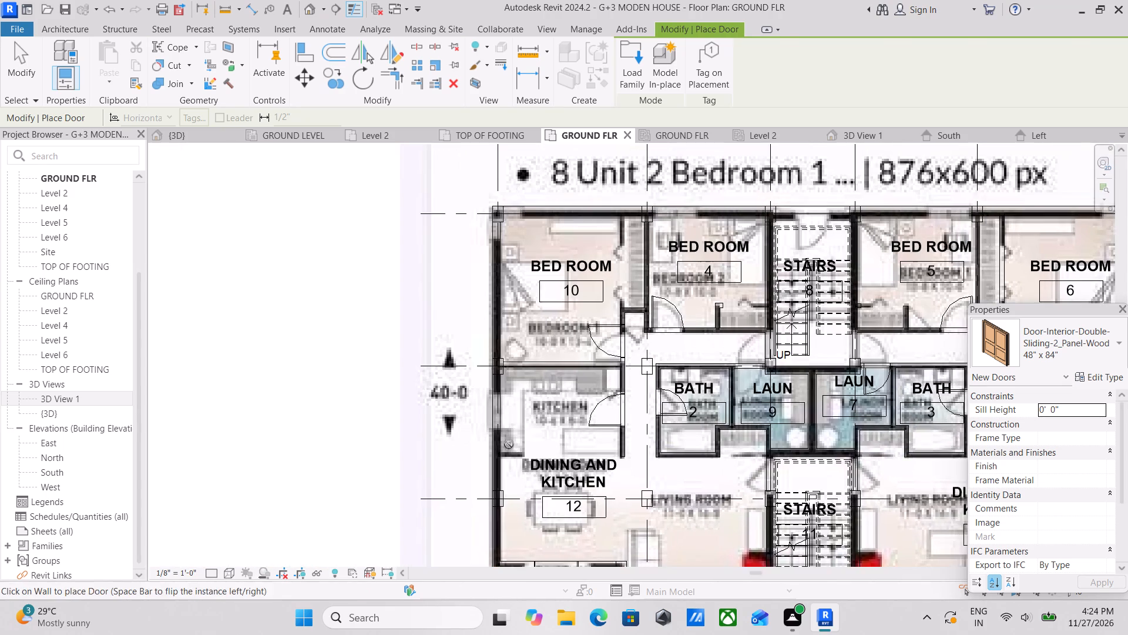
{"action": "middle_click_drag", "start_coordinate": [425, 449], "coordinate": [499, 487]}
Start placing a window and check the available window types and the Residential family folder for a suitable one.
{"action": "type", "text": "WN"}
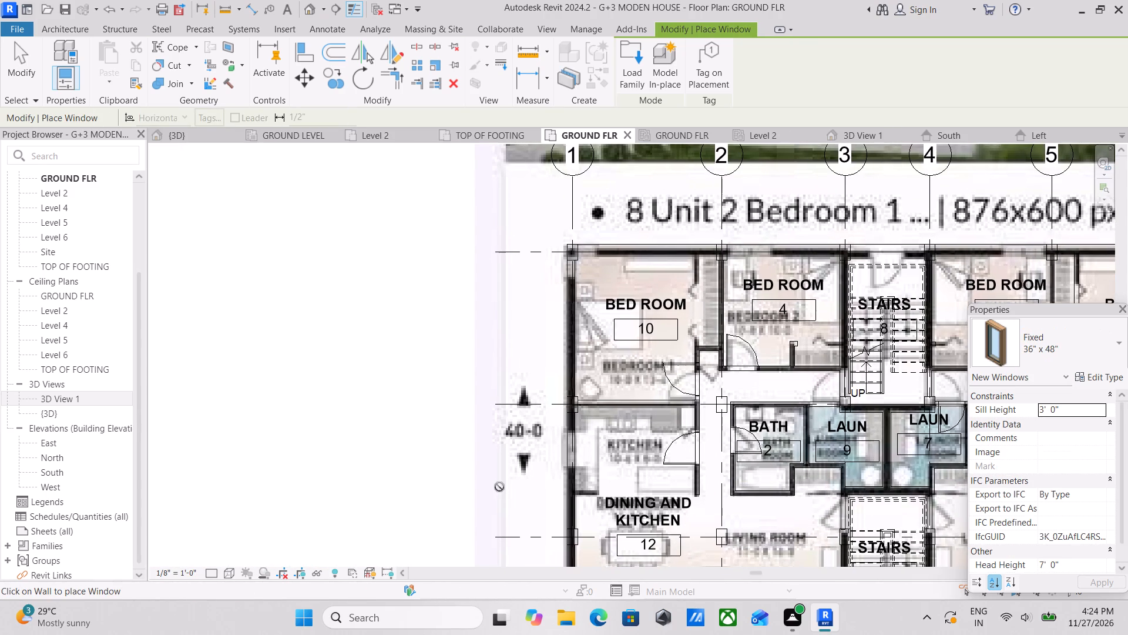
{"action": "left_click", "coordinate": [1054, 343]}
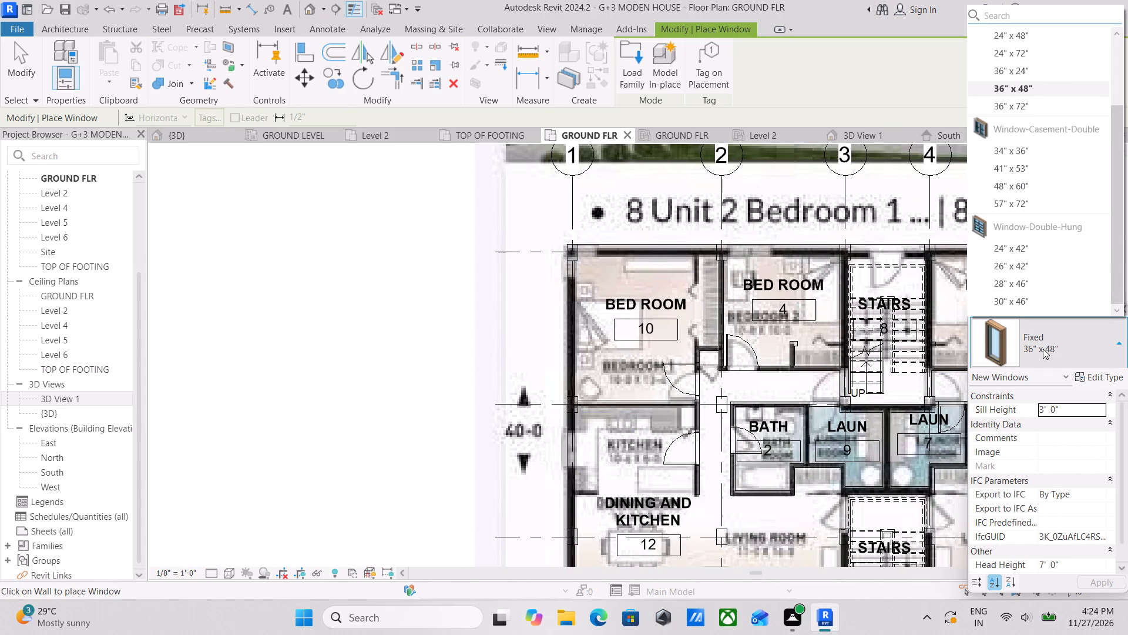
{"action": "scroll", "coordinate": [1039, 247], "scroll_direction": "down", "scroll_amount": 3}
{"action": "scroll", "coordinate": [1038, 249], "scroll_direction": "up", "scroll_amount": 2}
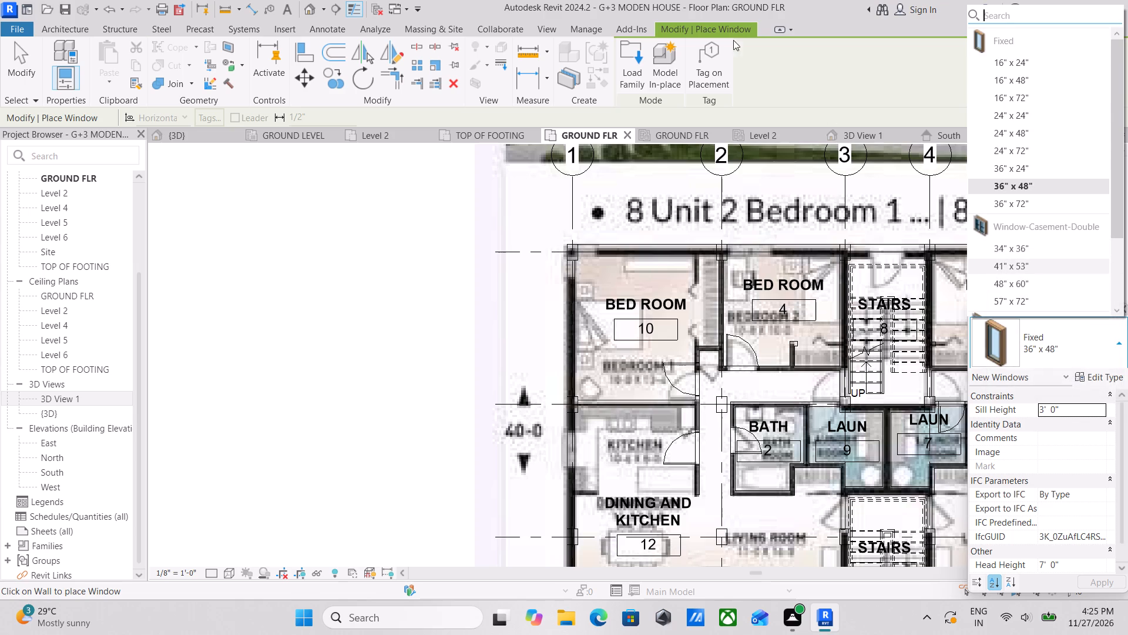
{"action": "left_click", "coordinate": [638, 56]}
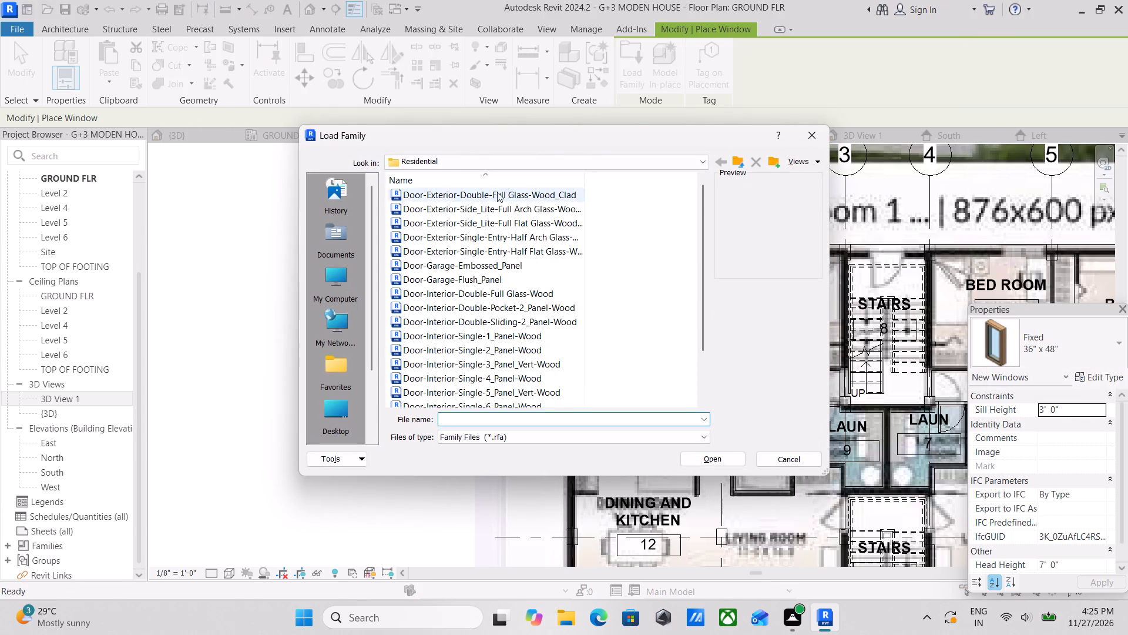
{"action": "left_click", "coordinate": [460, 245]}
{"action": "scroll", "coordinate": [460, 245], "scroll_direction": "down", "scroll_amount": 2}
{"action": "left_click", "coordinate": [471, 310]}
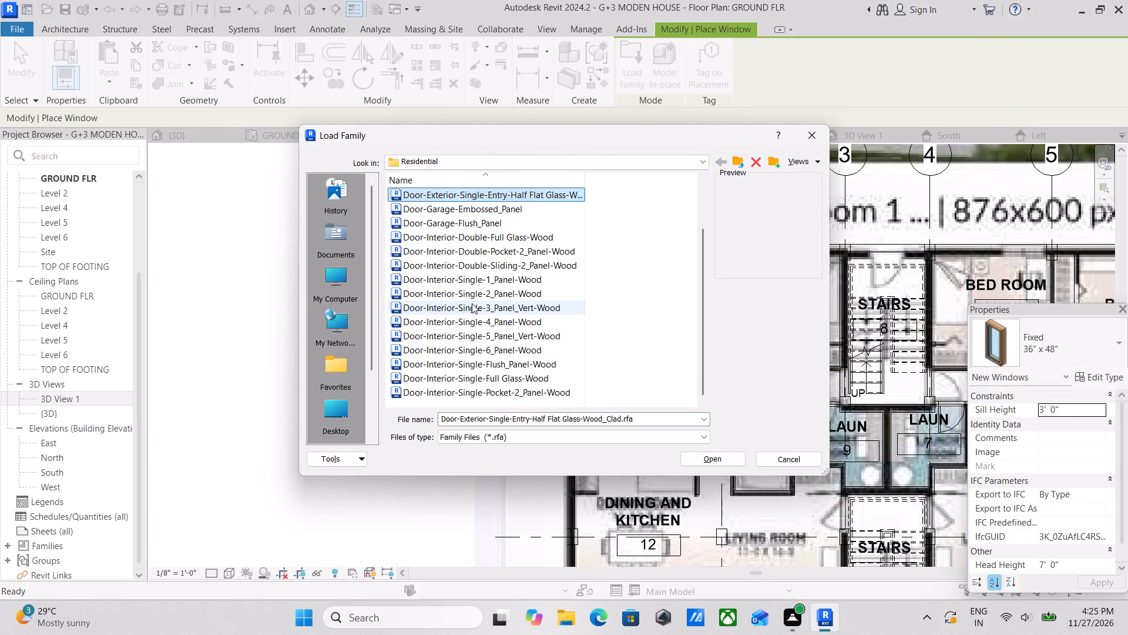
{"action": "scroll", "coordinate": [472, 303], "scroll_direction": "down", "scroll_amount": 2}
Search the Documents, Desktop, Downloads, computer and network locations for a window family to load.
{"action": "left_click", "coordinate": [336, 237]}
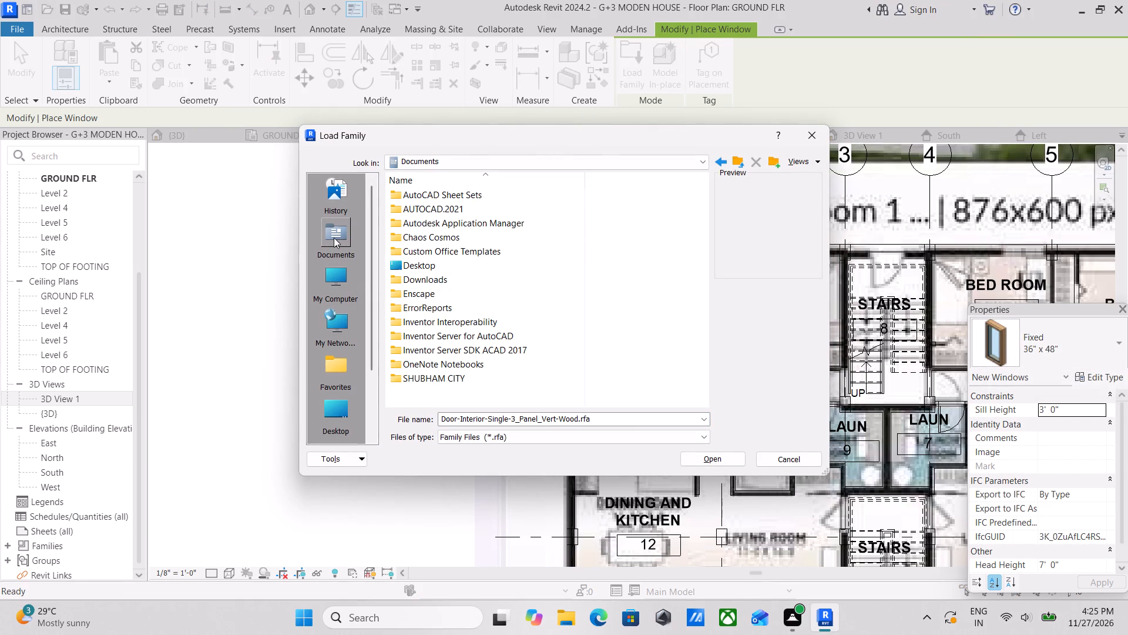
{"action": "double_click", "coordinate": [435, 268]}
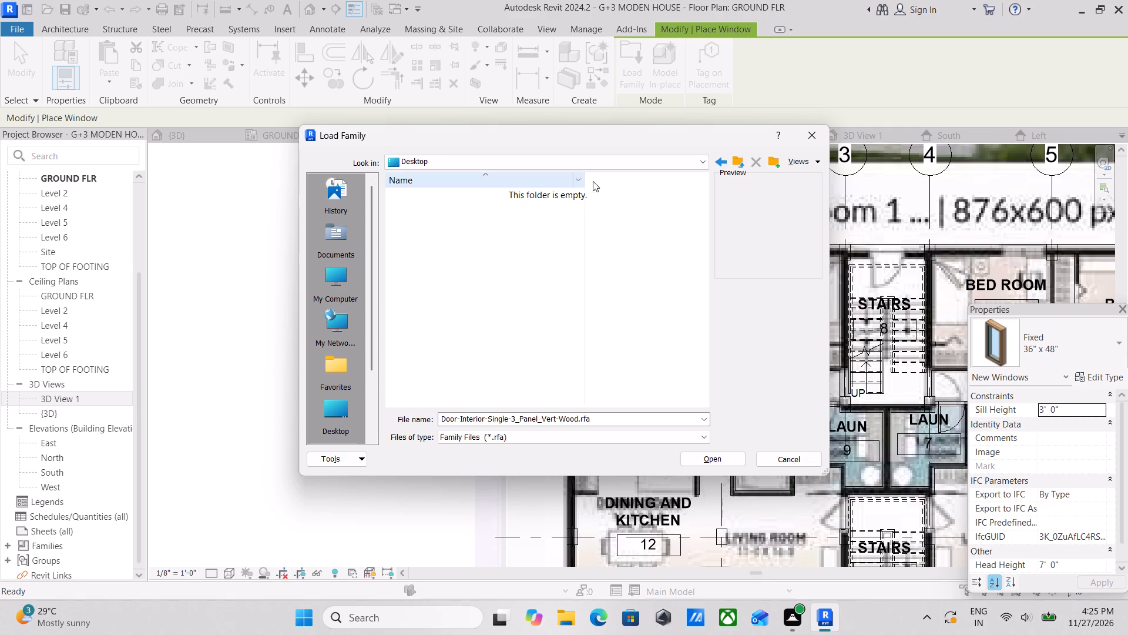
{"action": "left_click", "coordinate": [718, 159]}
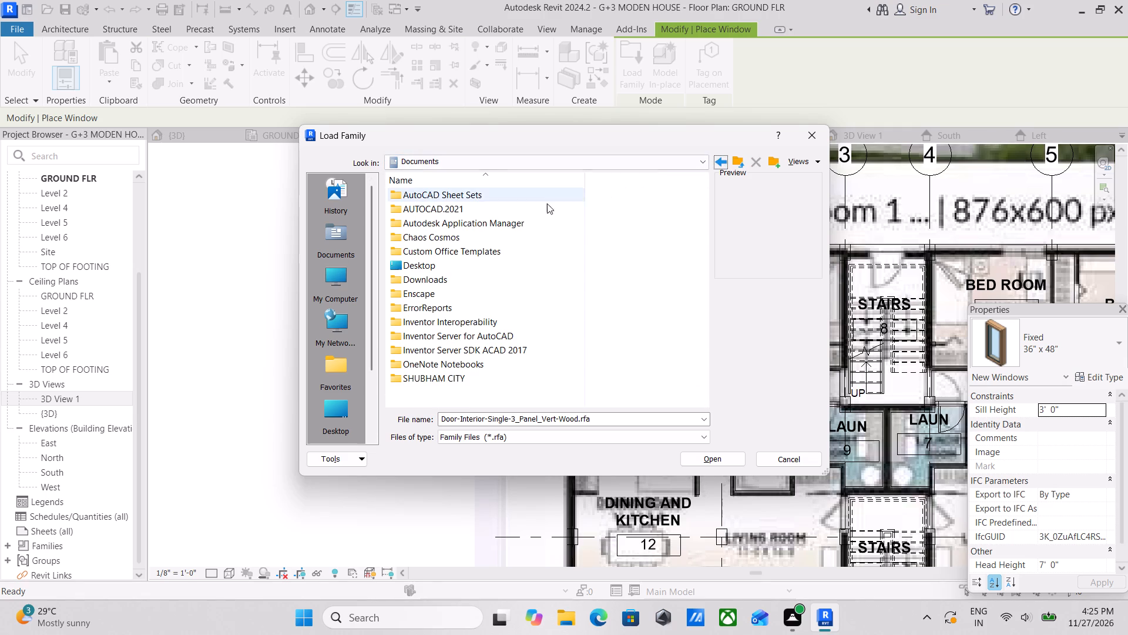
{"action": "scroll", "coordinate": [414, 286], "scroll_direction": "down", "scroll_amount": 3}
{"action": "scroll", "coordinate": [365, 312], "scroll_direction": "up", "scroll_amount": 1}
{"action": "left_click", "coordinate": [345, 210]}
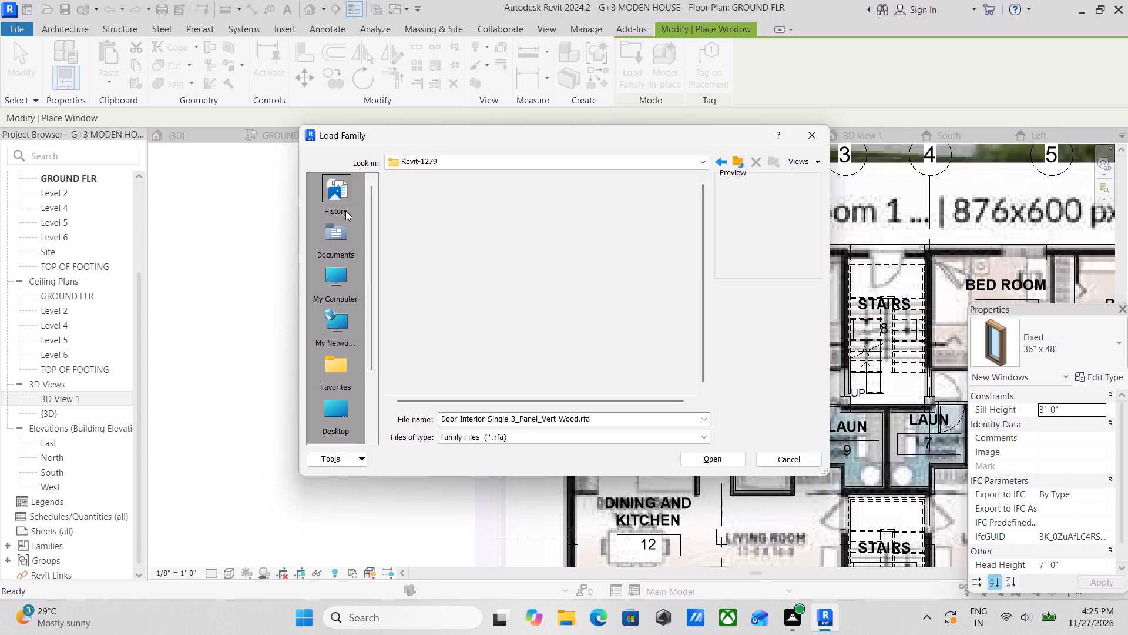
{"action": "left_click", "coordinate": [337, 231]}
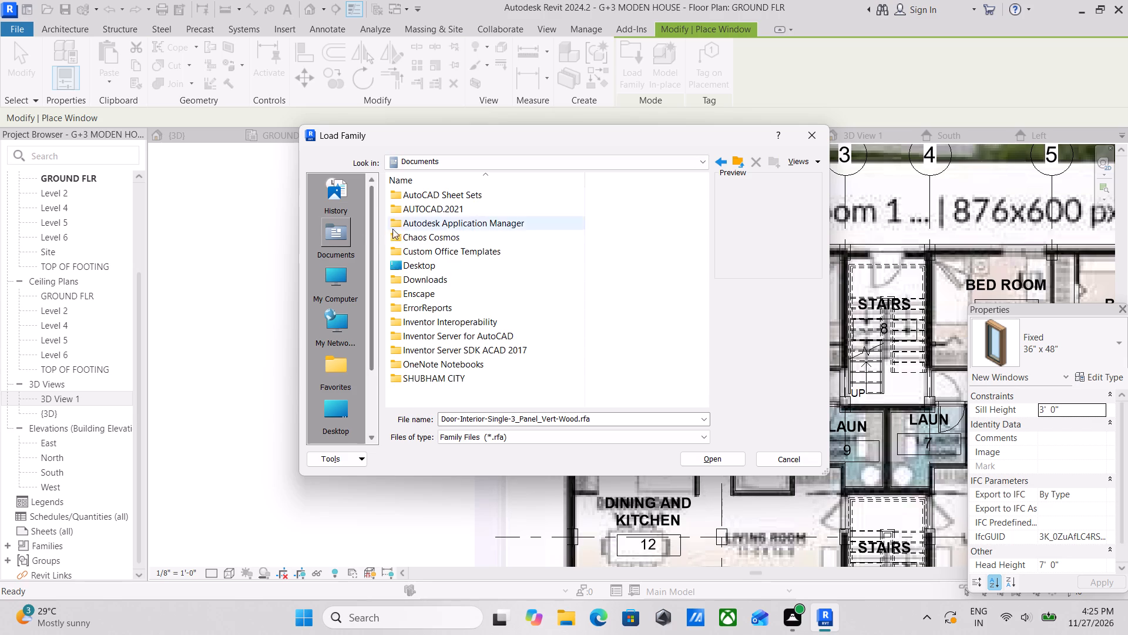
{"action": "double_click", "coordinate": [417, 268]}
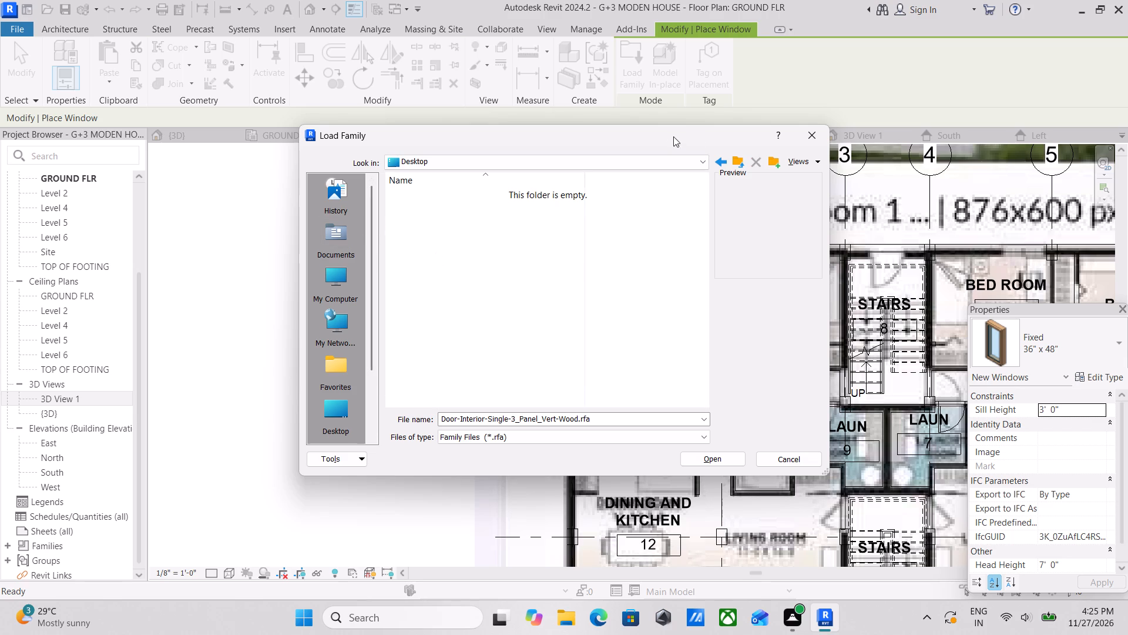
{"action": "left_click", "coordinate": [724, 161]}
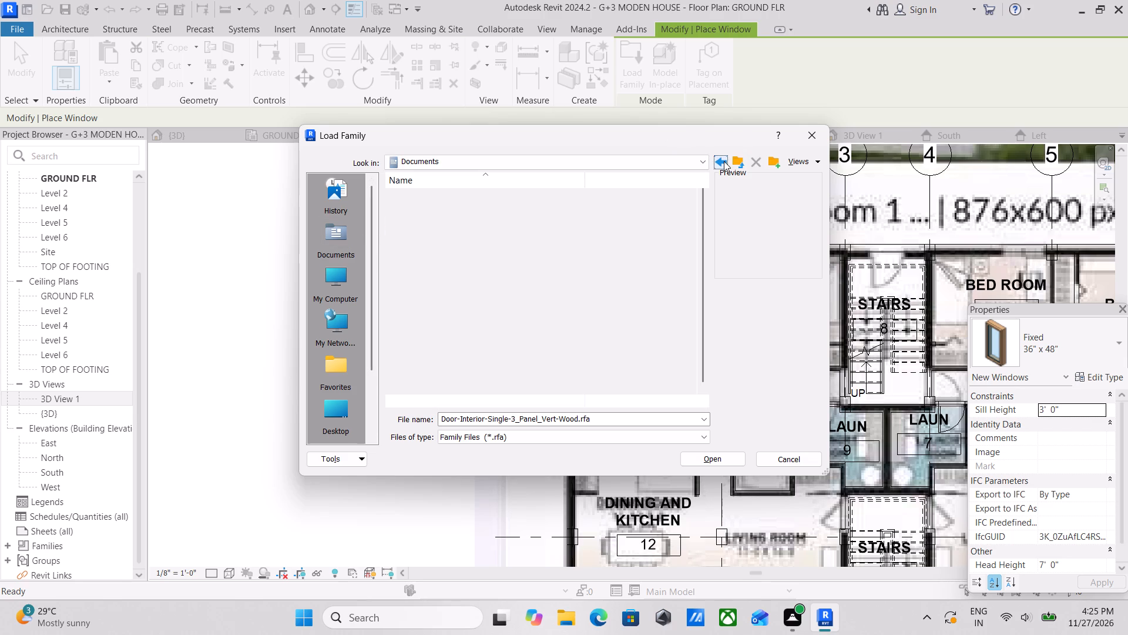
{"action": "scroll", "coordinate": [318, 309], "scroll_direction": "down", "scroll_amount": 1}
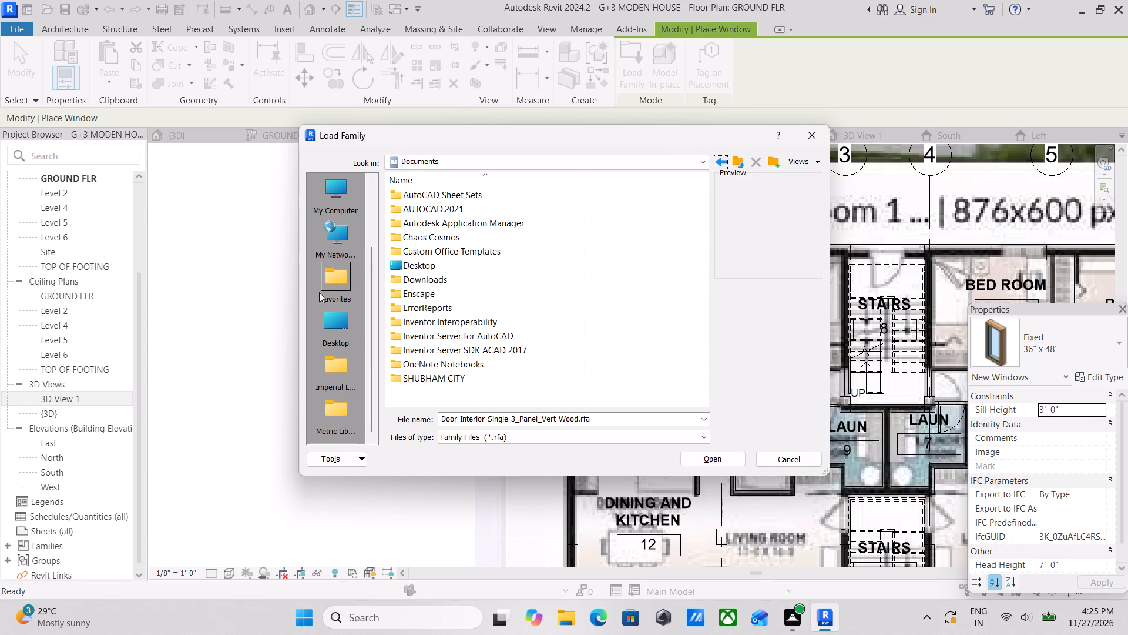
{"action": "double_click", "coordinate": [334, 326]}
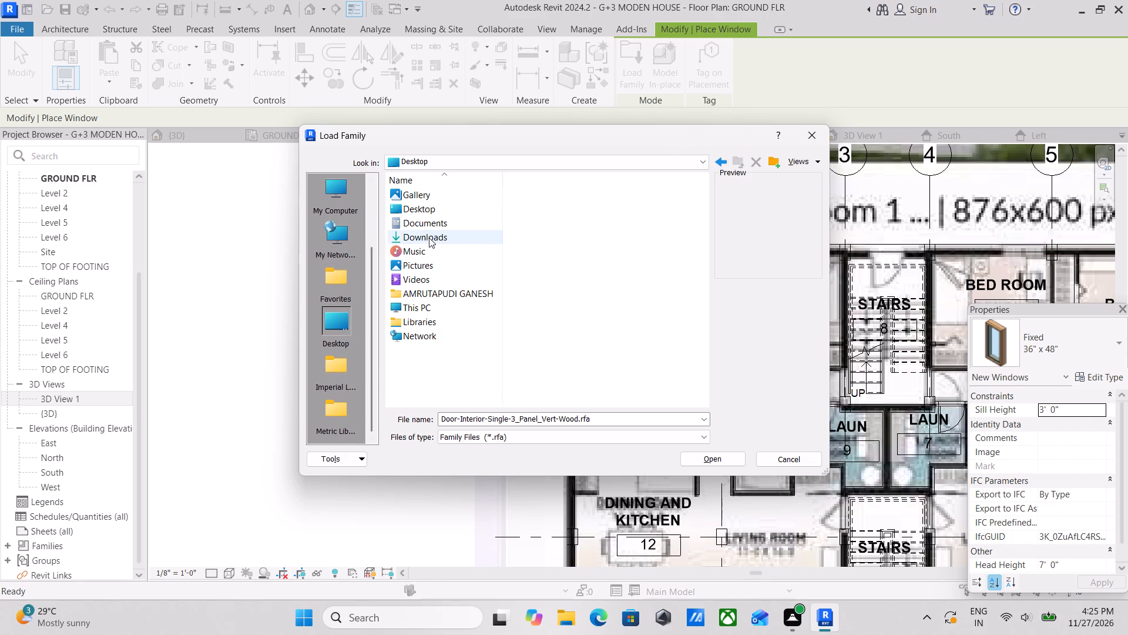
{"action": "double_click", "coordinate": [429, 238]}
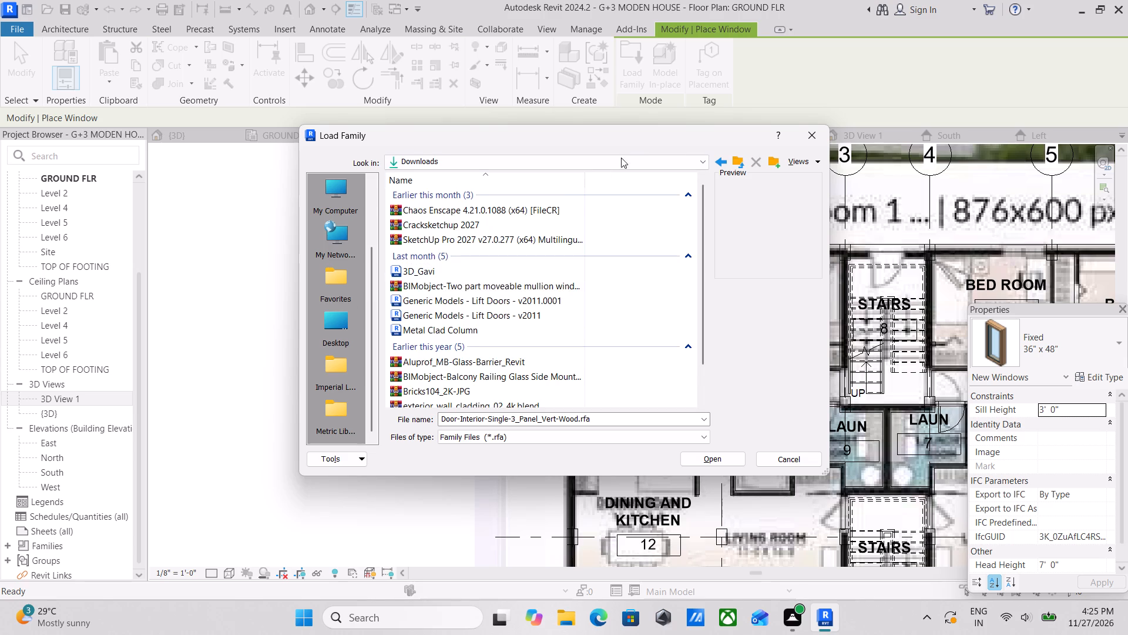
{"action": "left_click", "coordinate": [721, 161]}
{"action": "left_click", "coordinate": [721, 161]}
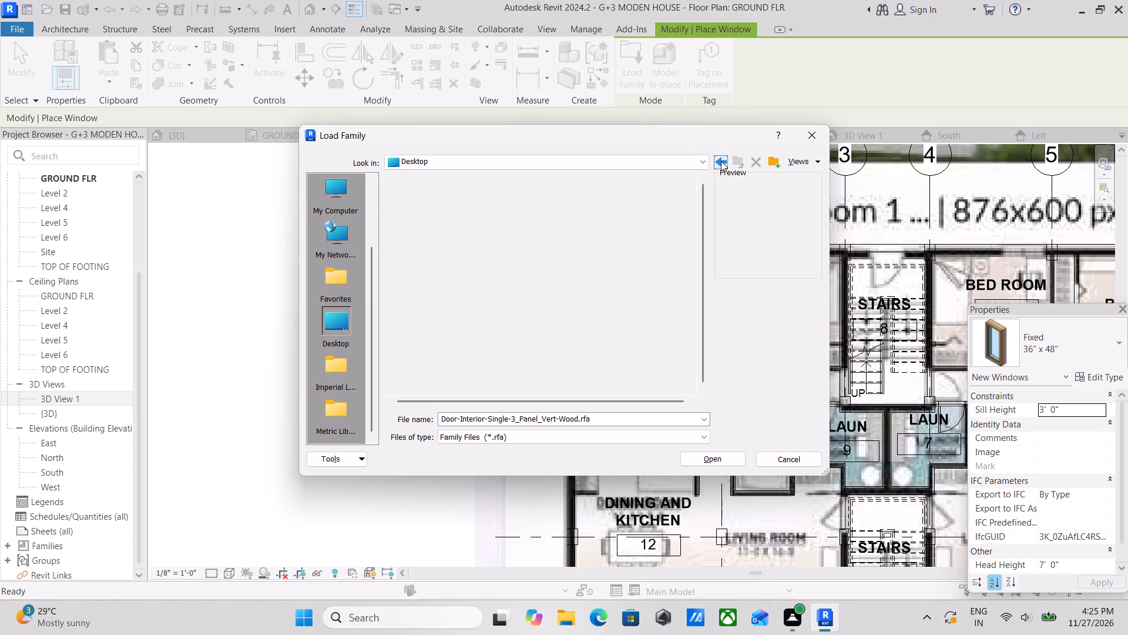
{"action": "left_click", "coordinate": [714, 162]}
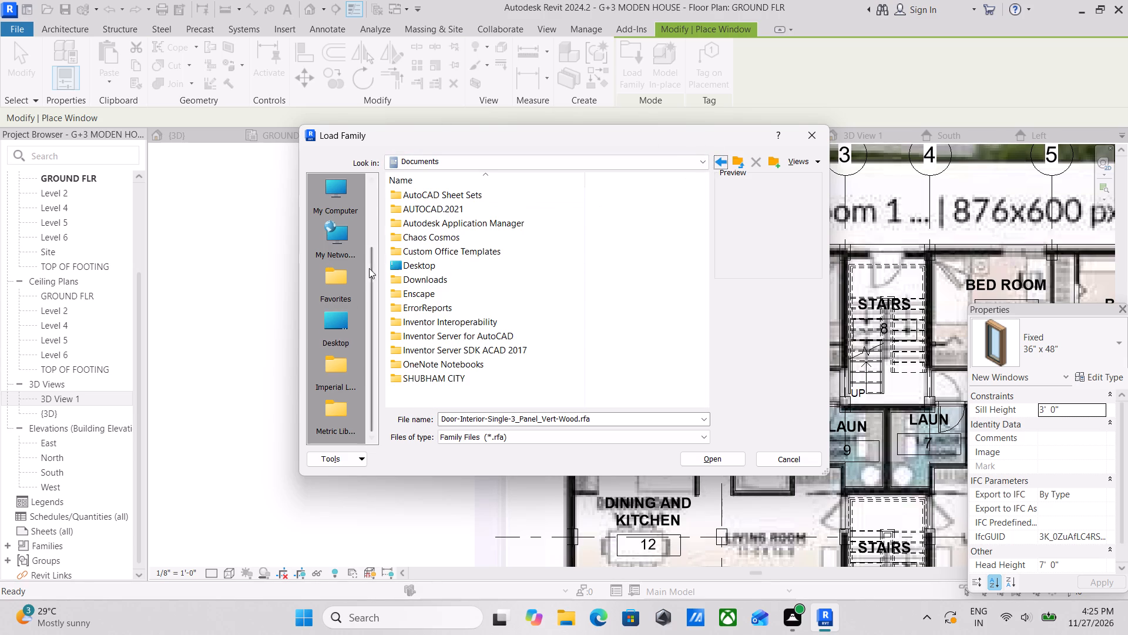
{"action": "scroll", "coordinate": [314, 334], "scroll_direction": "down", "scroll_amount": 1}
{"action": "scroll", "coordinate": [343, 265], "scroll_direction": "up", "scroll_amount": 2}
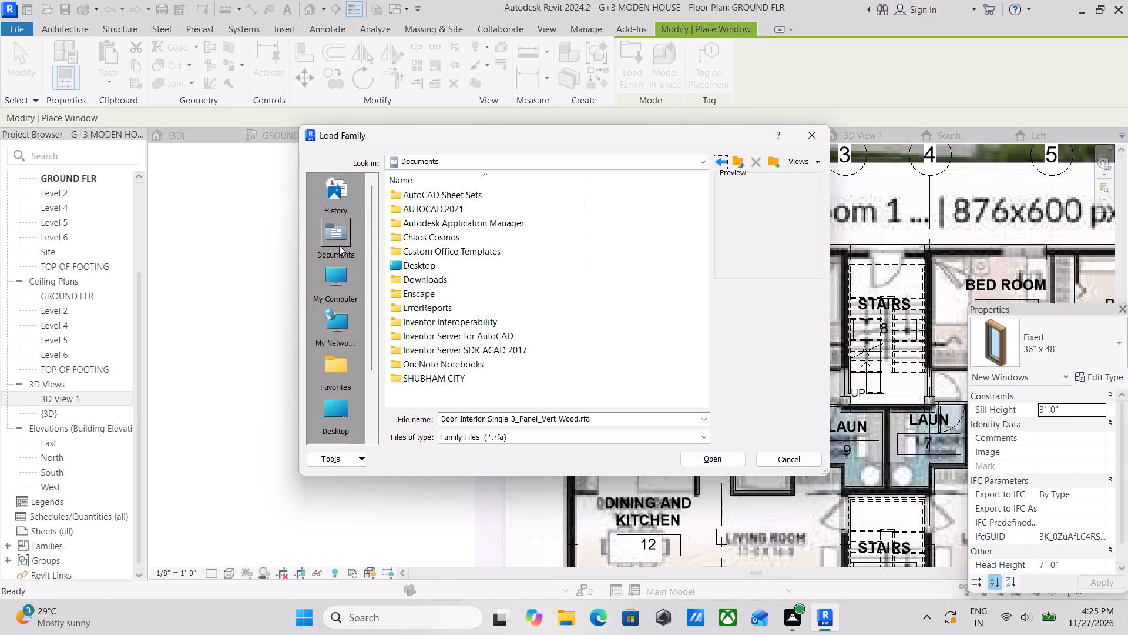
{"action": "left_click", "coordinate": [337, 244]}
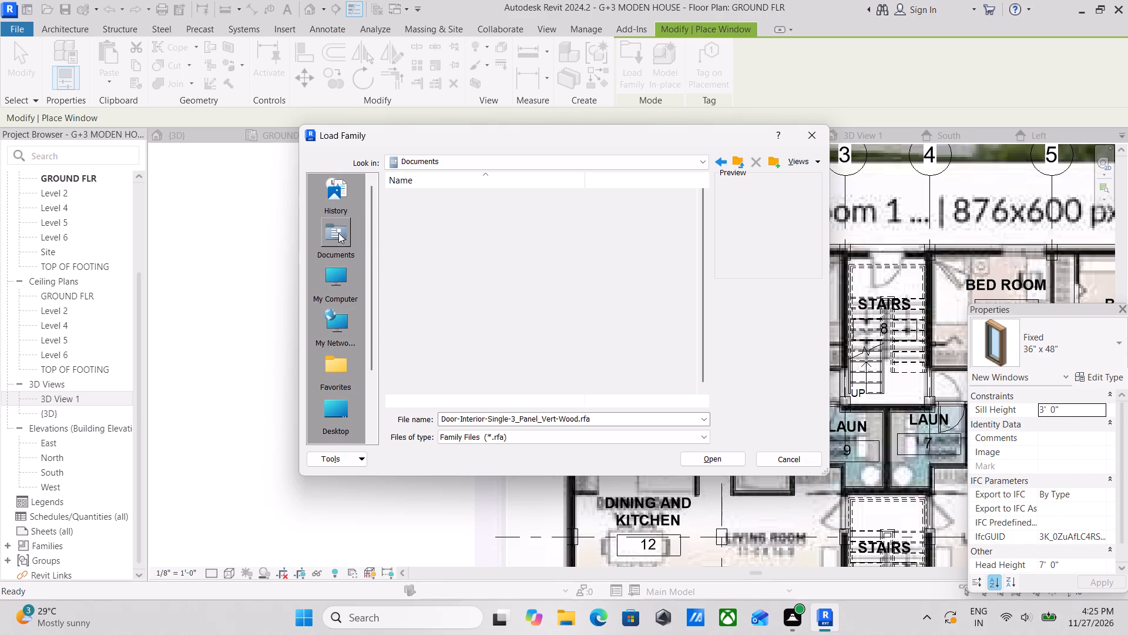
{"action": "scroll", "coordinate": [337, 233], "scroll_direction": "up", "scroll_amount": 1}
{"action": "left_click", "coordinate": [340, 205]}
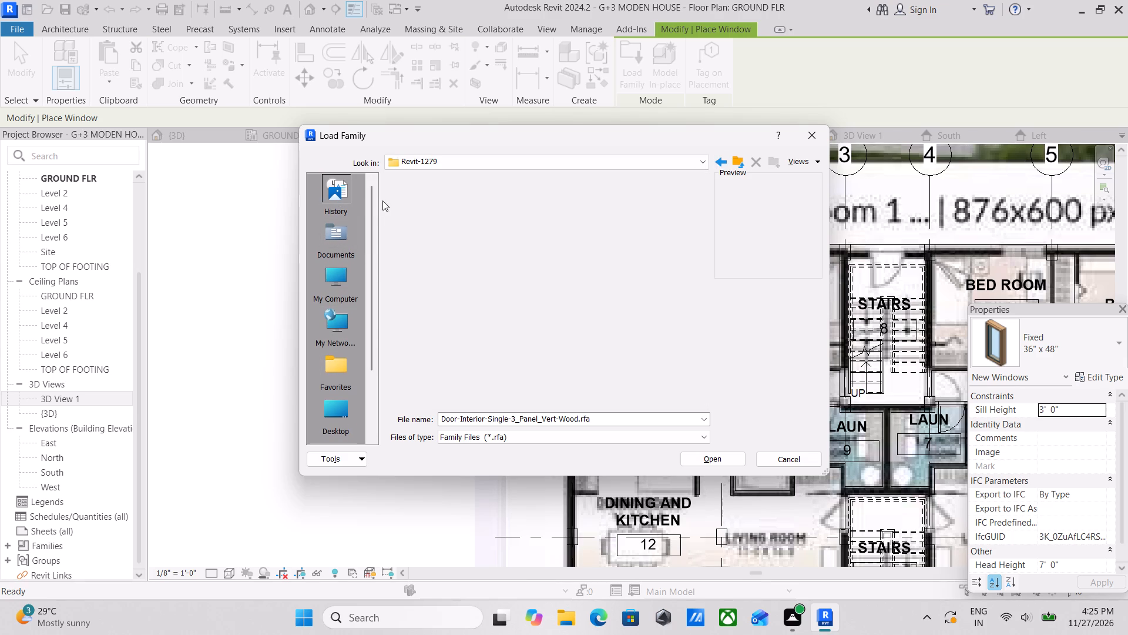
{"action": "scroll", "coordinate": [423, 213], "scroll_direction": "down", "scroll_amount": 1}
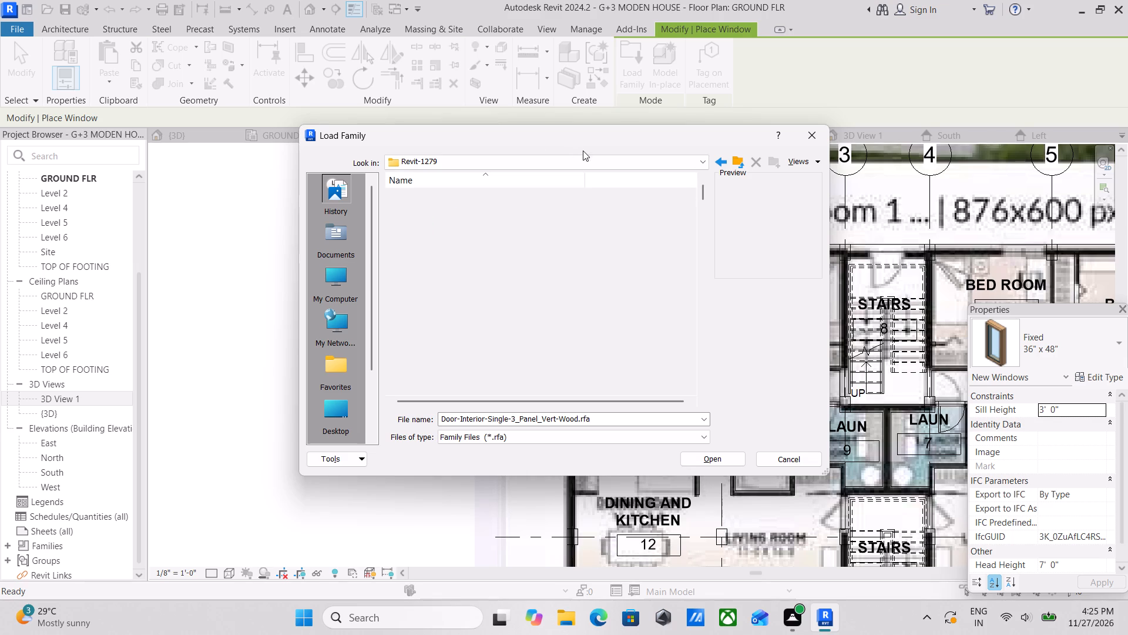
{"action": "left_click", "coordinate": [719, 156]}
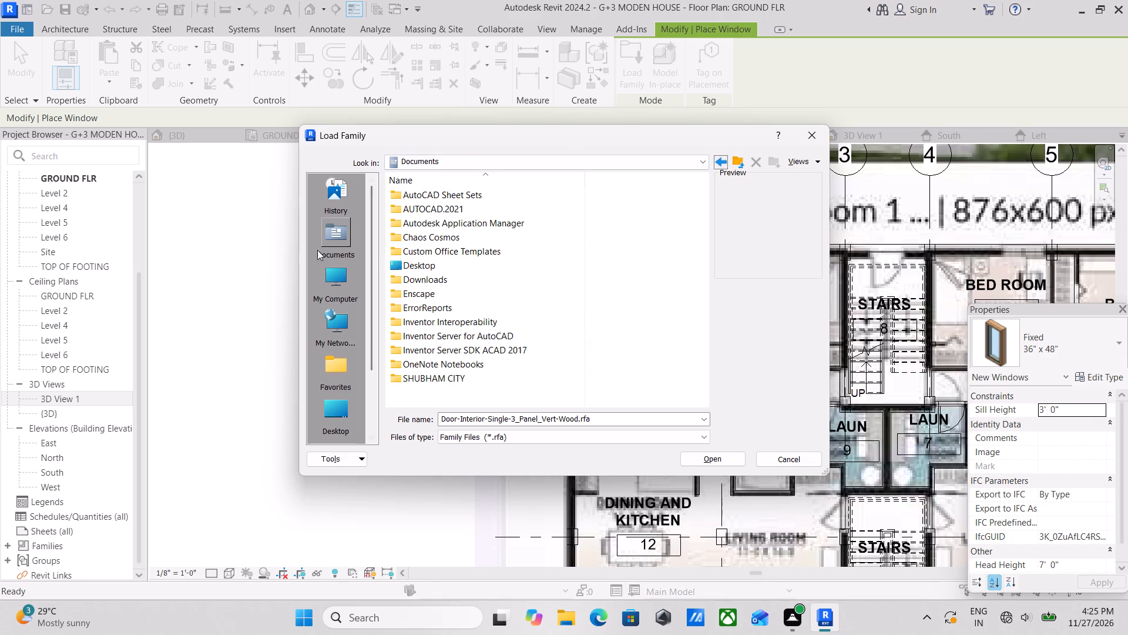
{"action": "left_click", "coordinate": [330, 243]}
{"action": "scroll", "coordinate": [427, 268], "scroll_direction": "down", "scroll_amount": 1}
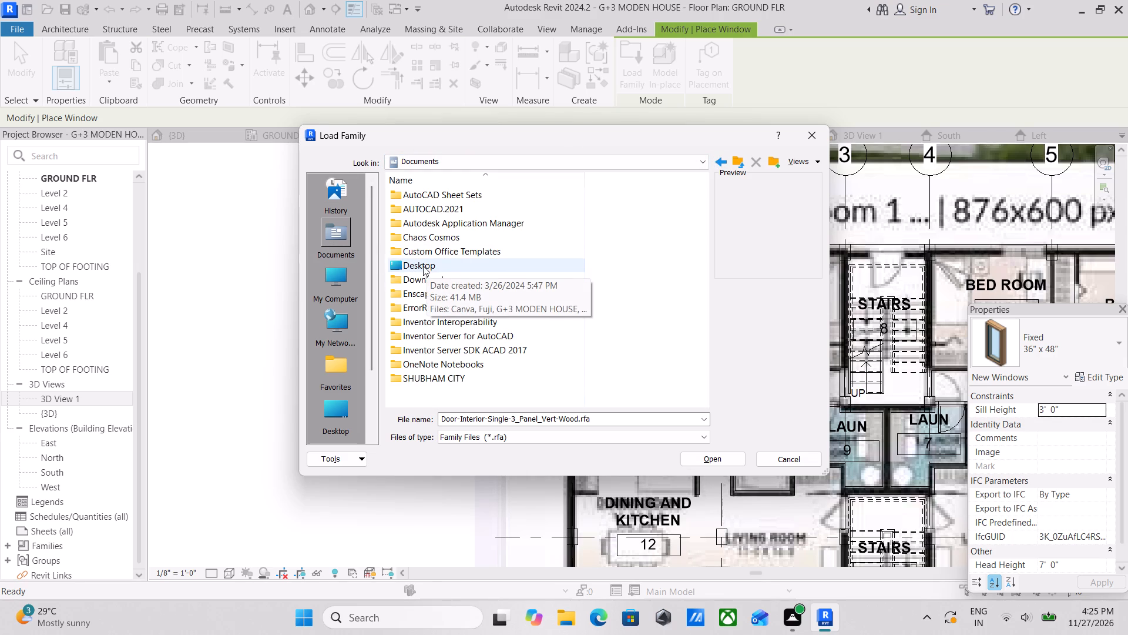
{"action": "left_click", "coordinate": [344, 283]}
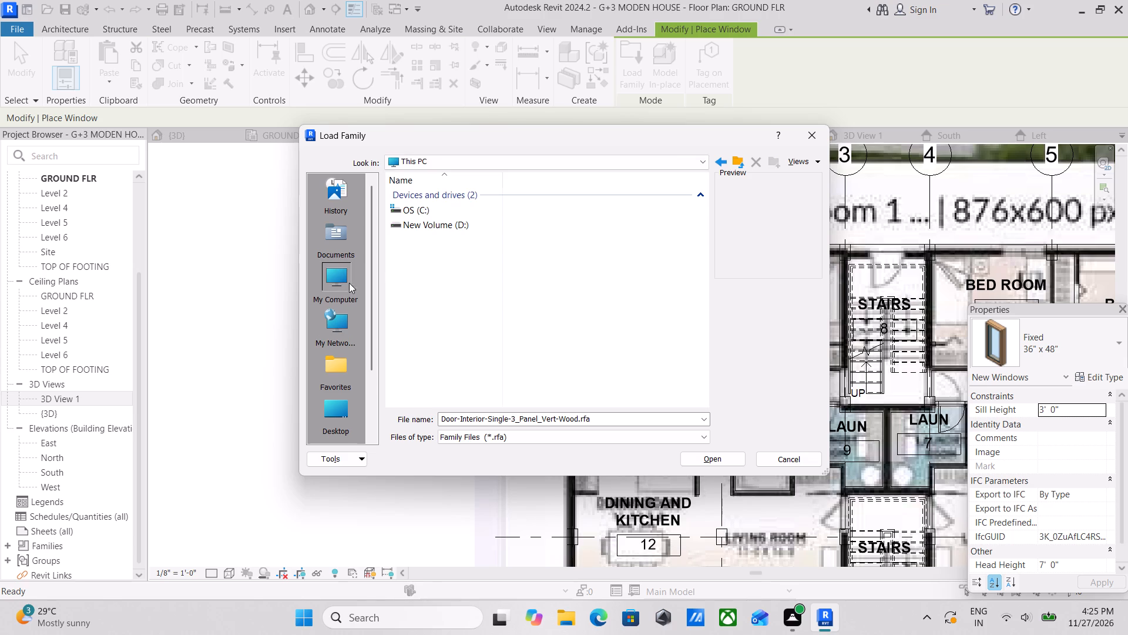
{"action": "double_click", "coordinate": [344, 316]}
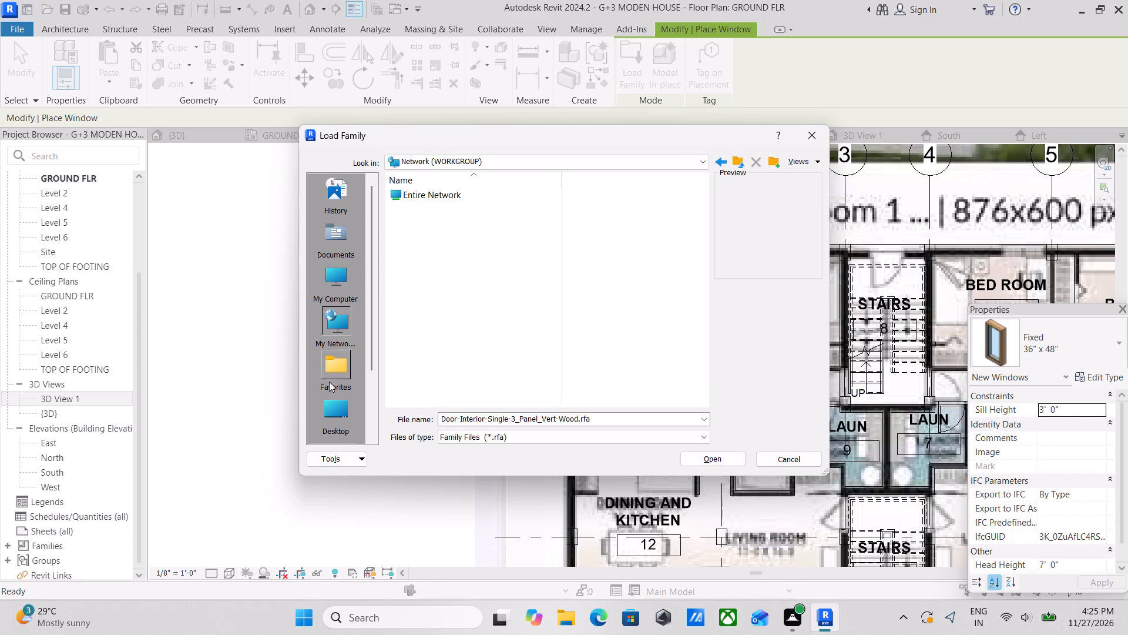
{"action": "scroll", "coordinate": [331, 393], "scroll_direction": "down", "scroll_amount": 2}
{"action": "double_click", "coordinate": [351, 328]}
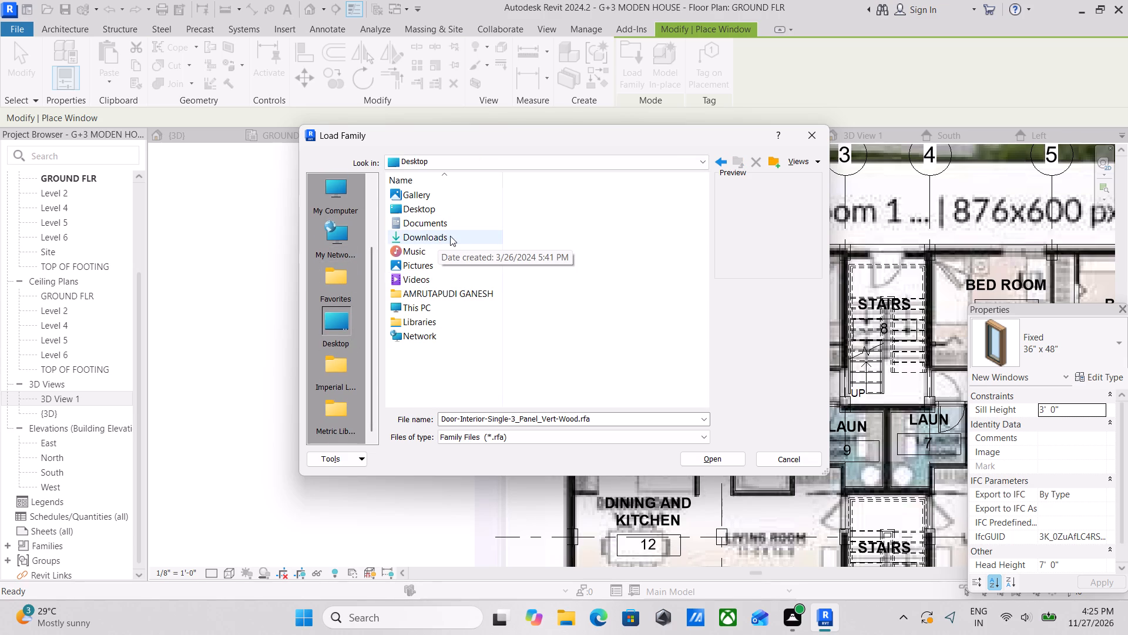
{"action": "scroll", "coordinate": [455, 236], "scroll_direction": "down", "scroll_amount": 2}
Look through the Imperial Library's US folder for a category folder holding suitable window families.
{"action": "double_click", "coordinate": [344, 378]}
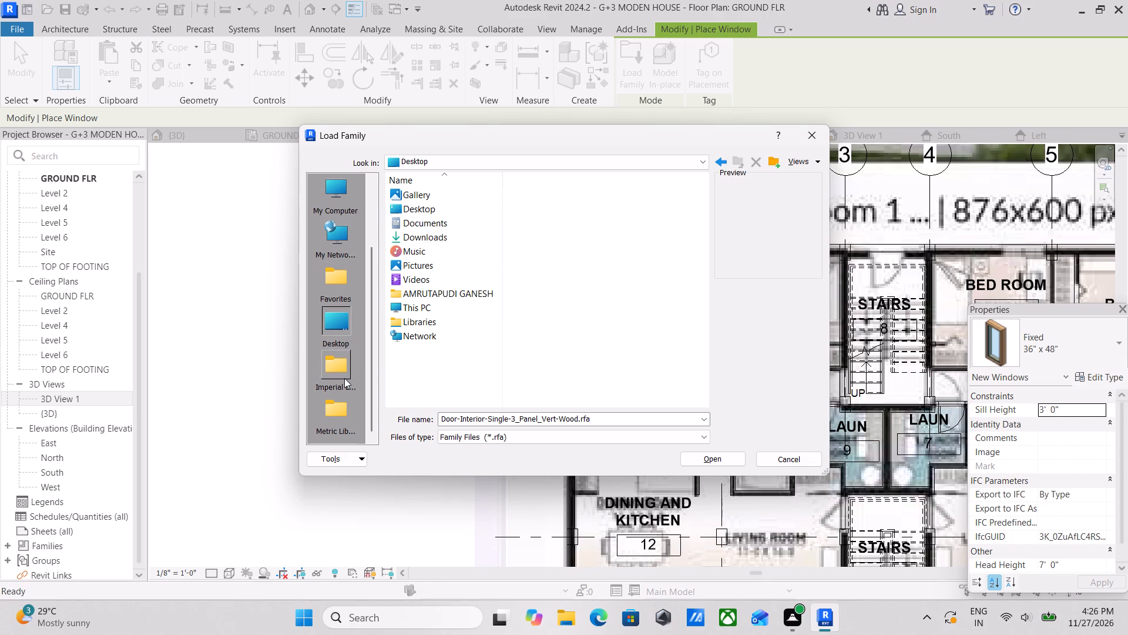
{"action": "scroll", "coordinate": [458, 242], "scroll_direction": "up", "scroll_amount": 1}
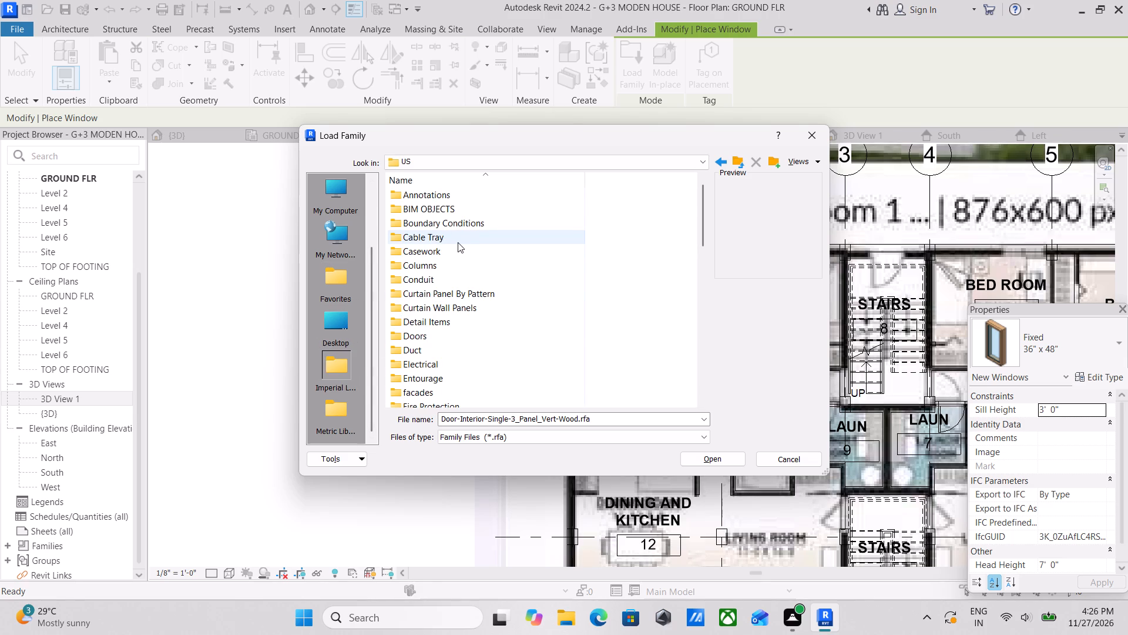
{"action": "scroll", "coordinate": [458, 242], "scroll_direction": "up", "scroll_amount": 1}
{"action": "scroll", "coordinate": [456, 243], "scroll_direction": "down", "scroll_amount": 2}
{"action": "scroll", "coordinate": [427, 305], "scroll_direction": "down", "scroll_amount": 9}
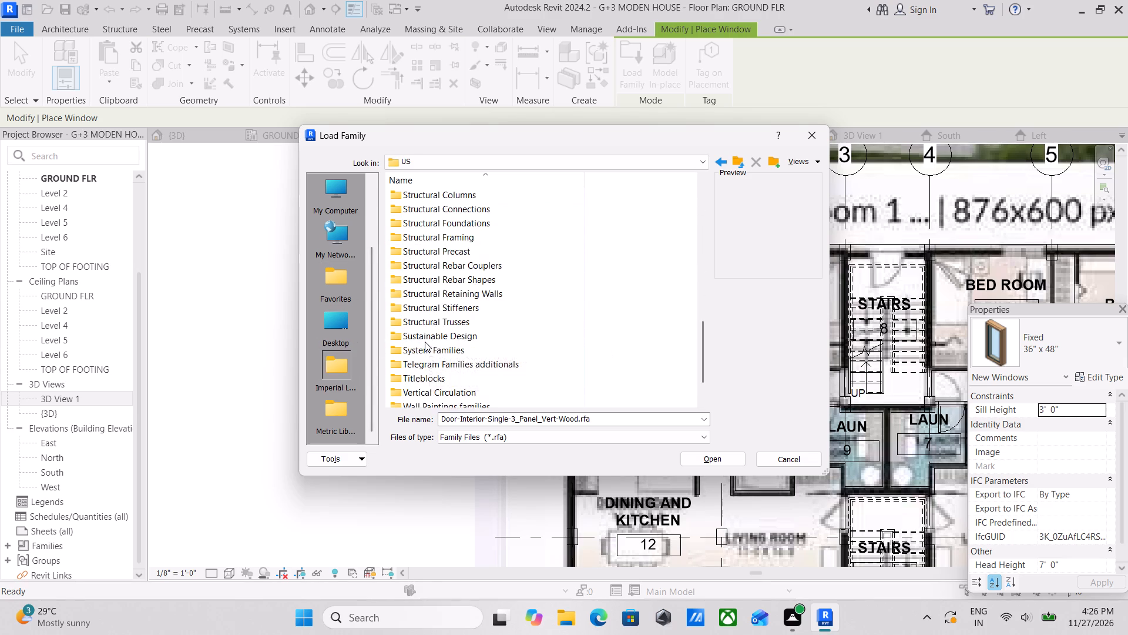
{"action": "scroll", "coordinate": [425, 342], "scroll_direction": "down", "scroll_amount": 4}
{"action": "scroll", "coordinate": [410, 346], "scroll_direction": "up", "scroll_amount": 6}
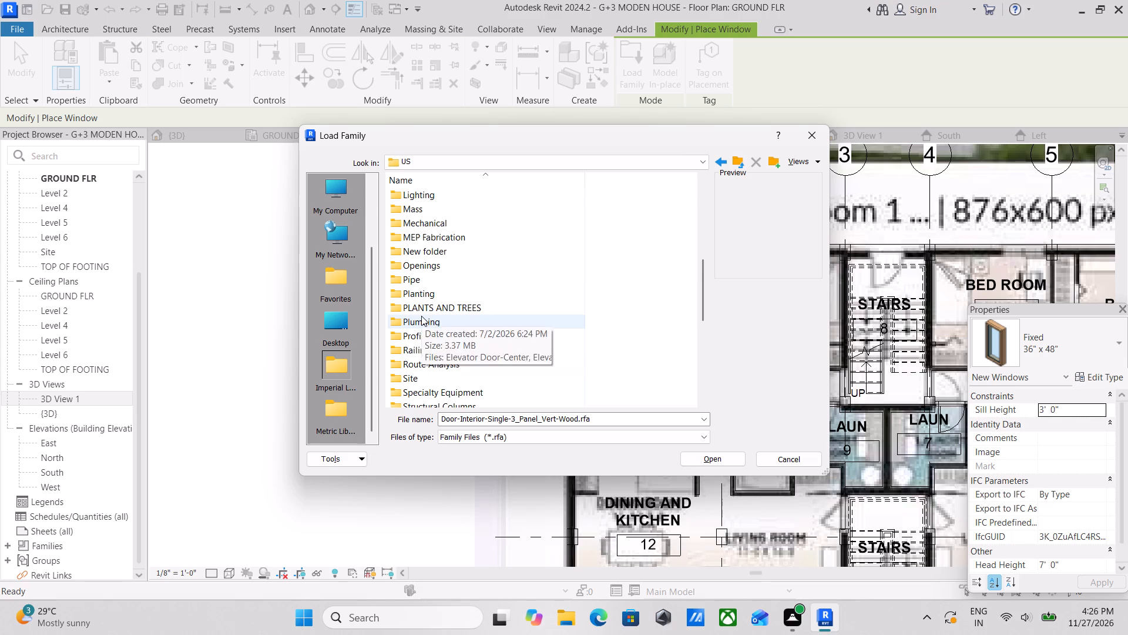
{"action": "scroll", "coordinate": [421, 316], "scroll_direction": "down", "scroll_amount": 3}
{"action": "scroll", "coordinate": [415, 278], "scroll_direction": "up", "scroll_amount": 9}
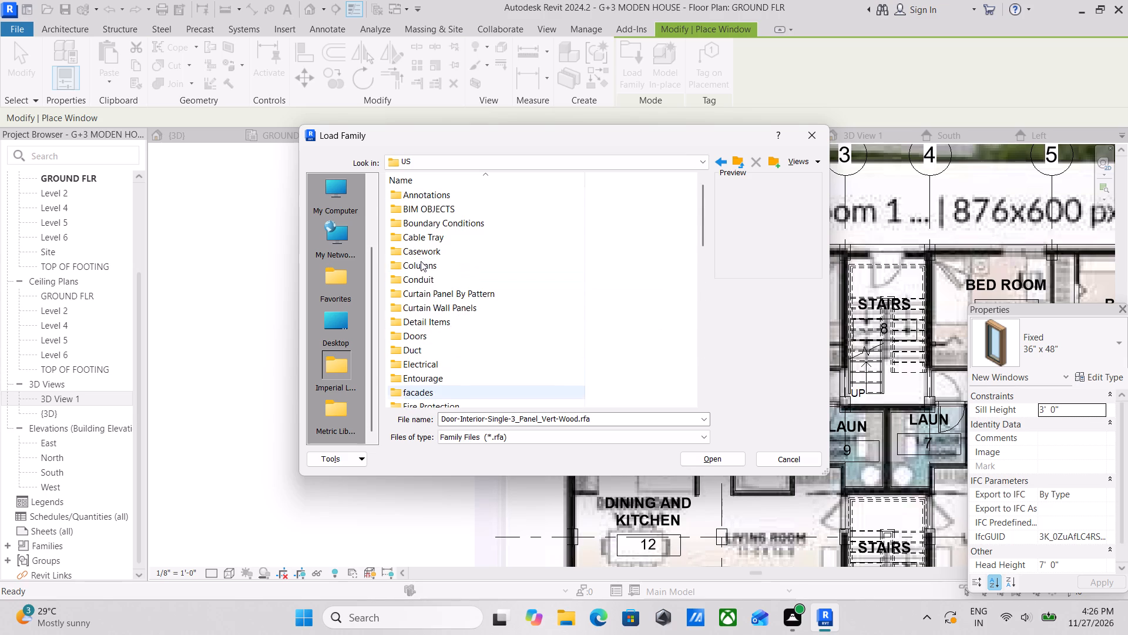
{"action": "scroll", "coordinate": [416, 289], "scroll_direction": "down", "scroll_amount": 2}
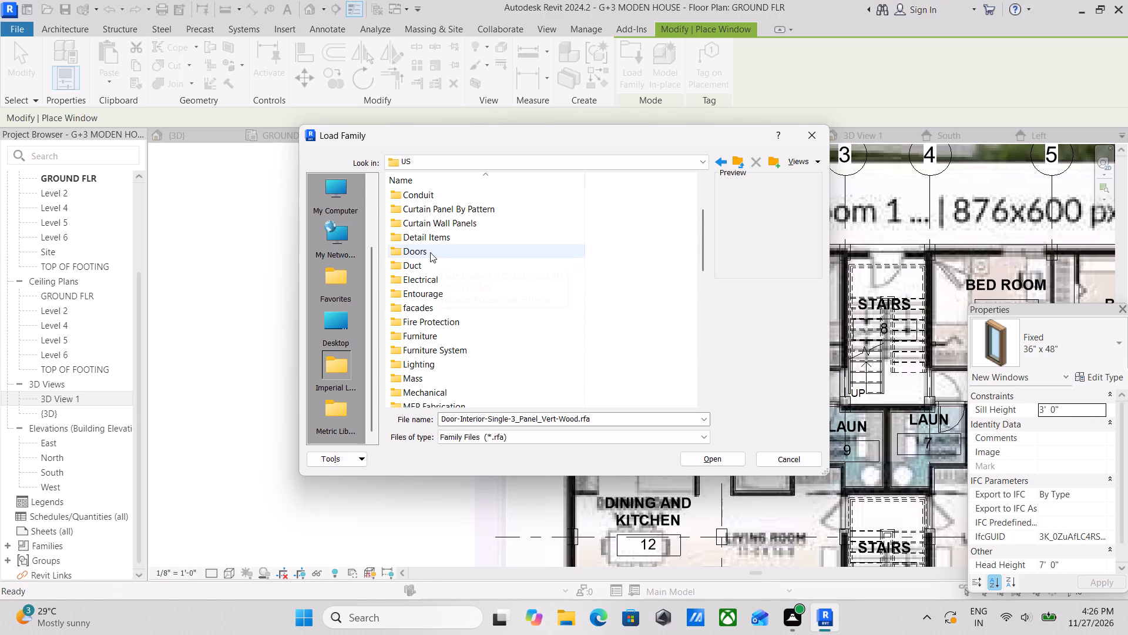
Preview the families in the US library's Doors folder and its Residential subfolder, and return to the US folder.
{"action": "double_click", "coordinate": [430, 252]}
{"action": "left_click", "coordinate": [447, 240]}
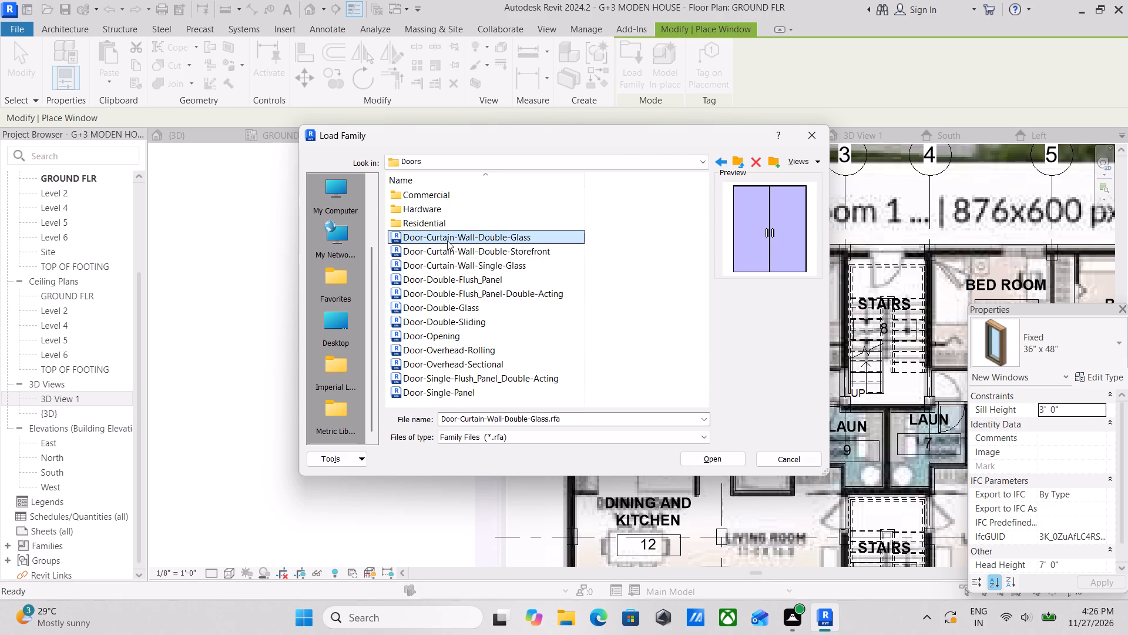
{"action": "left_click", "coordinate": [417, 256]}
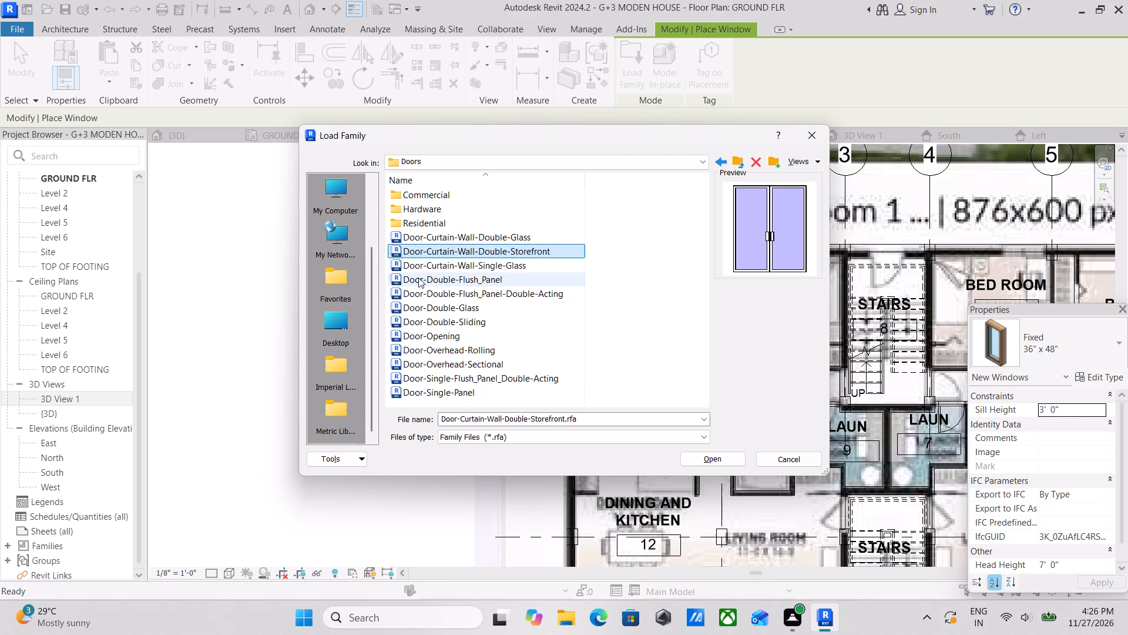
{"action": "left_click", "coordinate": [419, 285]}
{"action": "scroll", "coordinate": [425, 315], "scroll_direction": "down", "scroll_amount": 3}
{"action": "left_click", "coordinate": [421, 375]}
{"action": "left_click", "coordinate": [428, 345]}
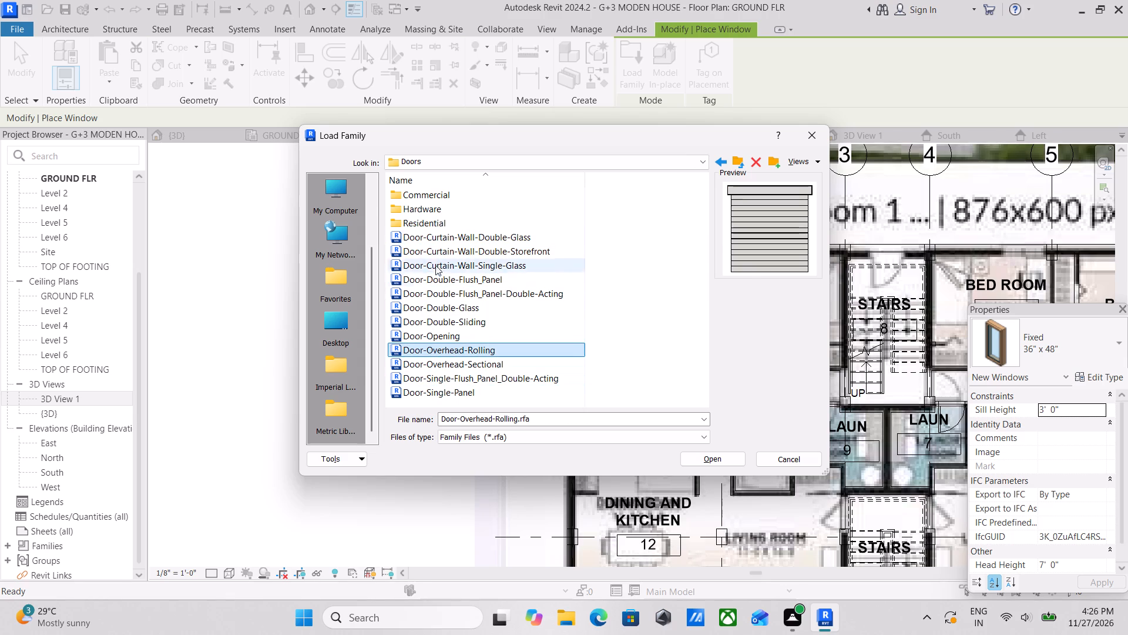
{"action": "double_click", "coordinate": [407, 218]}
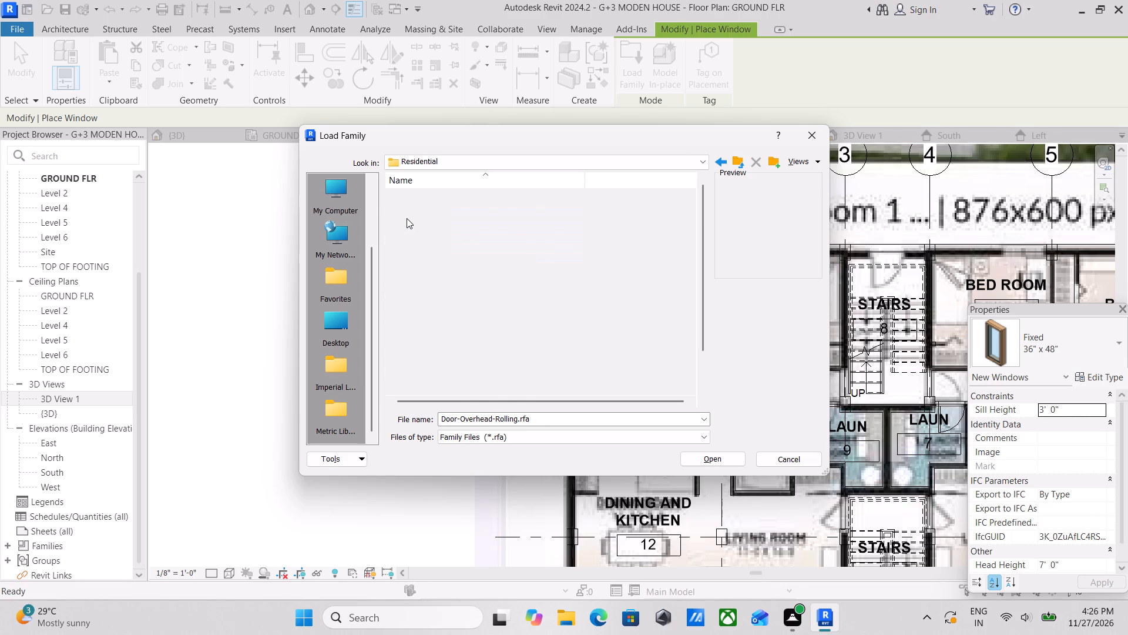
{"action": "left_click", "coordinate": [421, 230]}
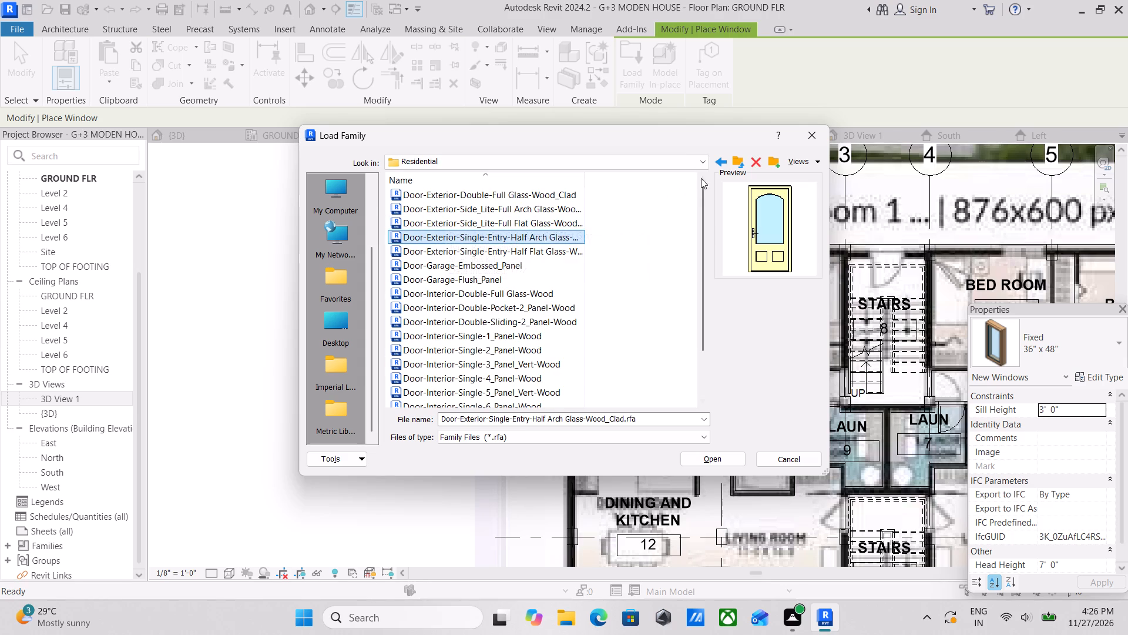
{"action": "double_click", "coordinate": [721, 166]}
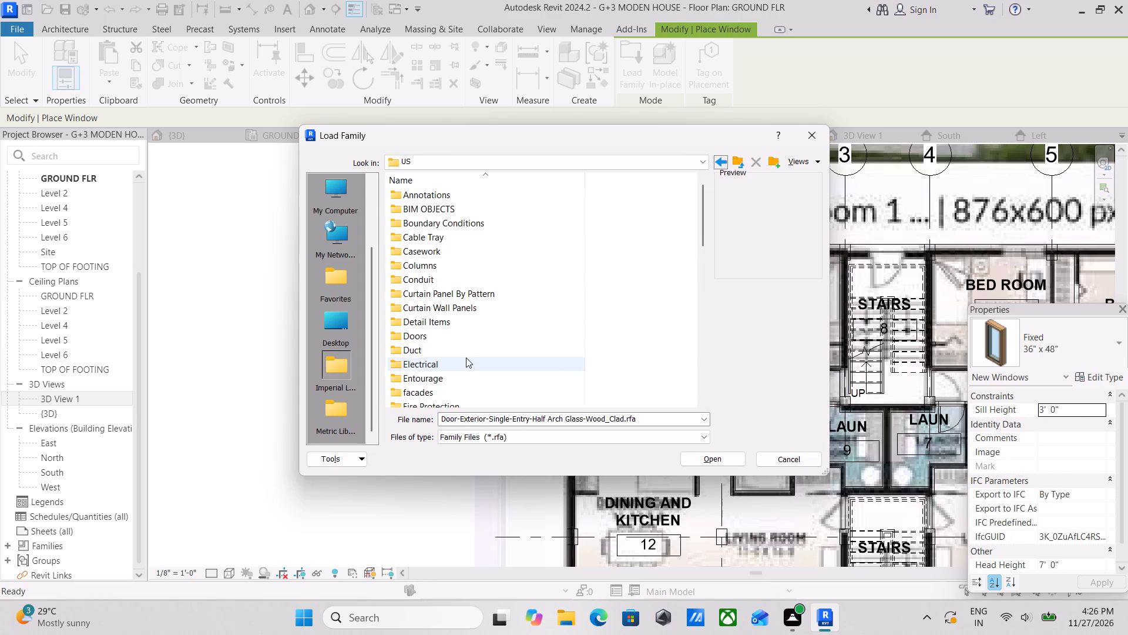
Preview families in the US library's Windows folder and load the two-pane window family w2.0001.
{"action": "scroll", "coordinate": [466, 357], "scroll_direction": "down", "scroll_amount": 16}
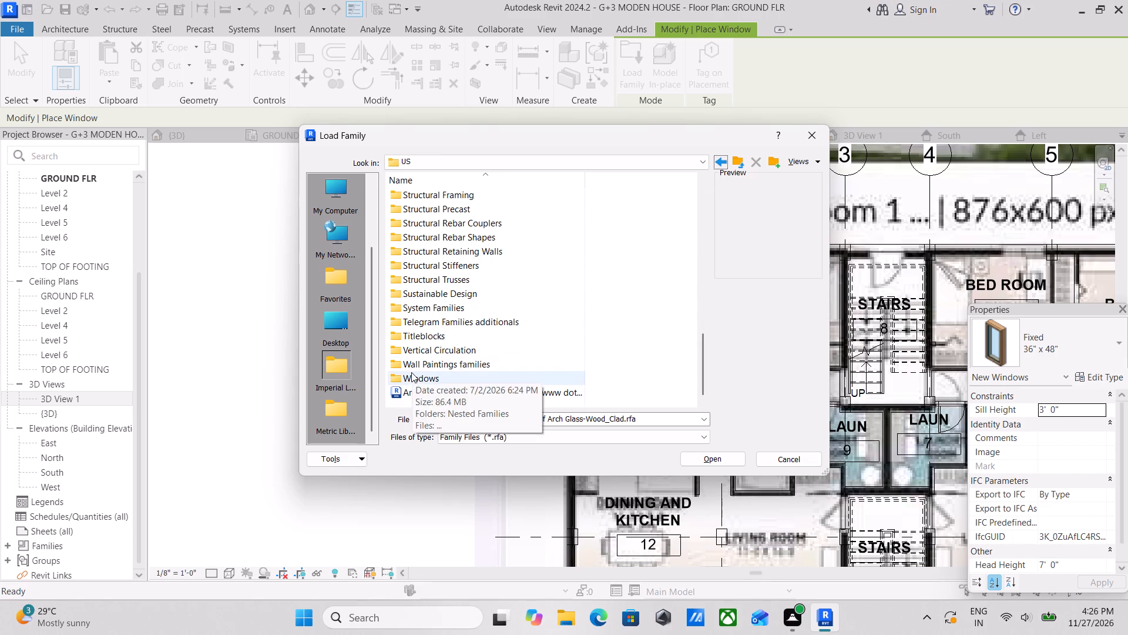
{"action": "double_click", "coordinate": [410, 374]}
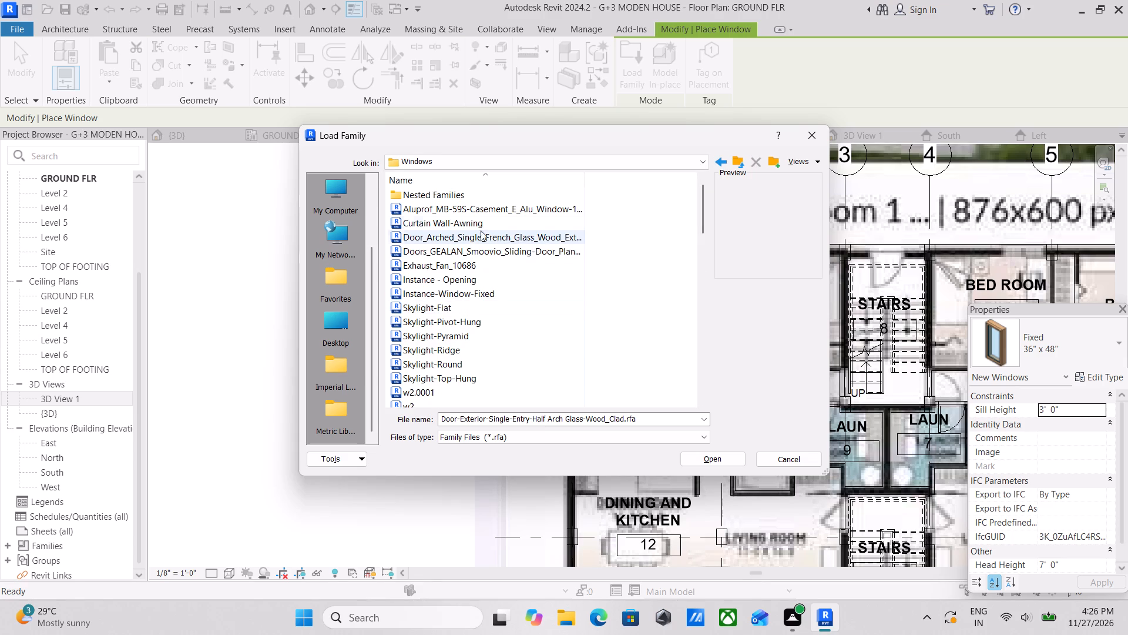
{"action": "left_click", "coordinate": [422, 279]}
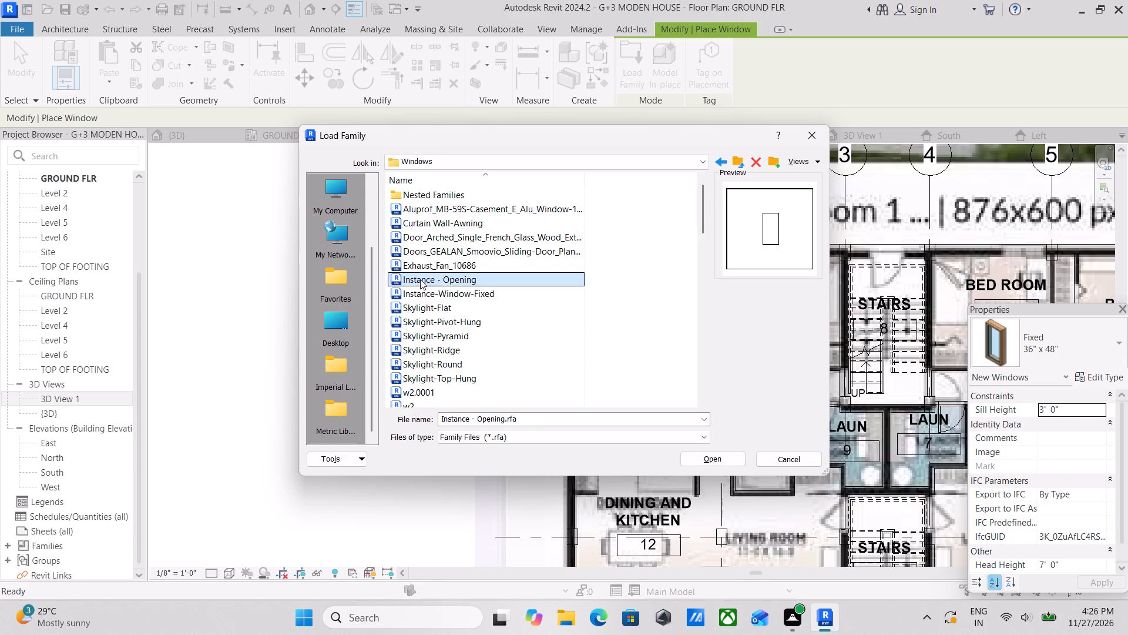
{"action": "left_click", "coordinate": [416, 319]}
{"action": "left_click", "coordinate": [417, 342]}
{"action": "scroll", "coordinate": [423, 363], "scroll_direction": "down", "scroll_amount": 2}
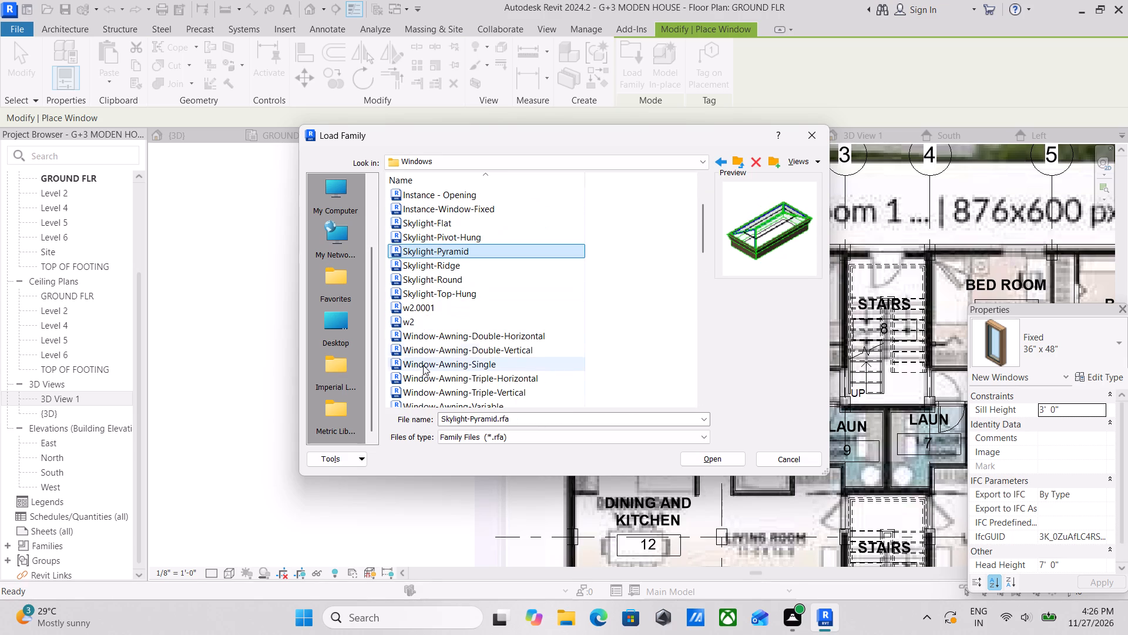
{"action": "left_click", "coordinate": [422, 330]}
{"action": "left_click", "coordinate": [412, 322]}
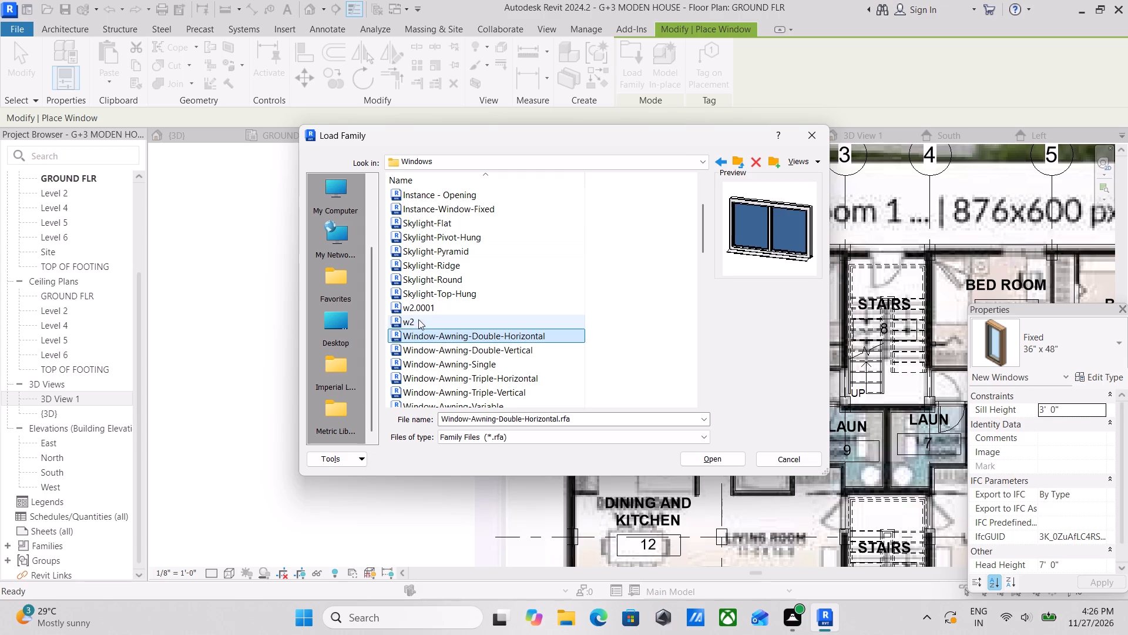
{"action": "left_click", "coordinate": [423, 313]}
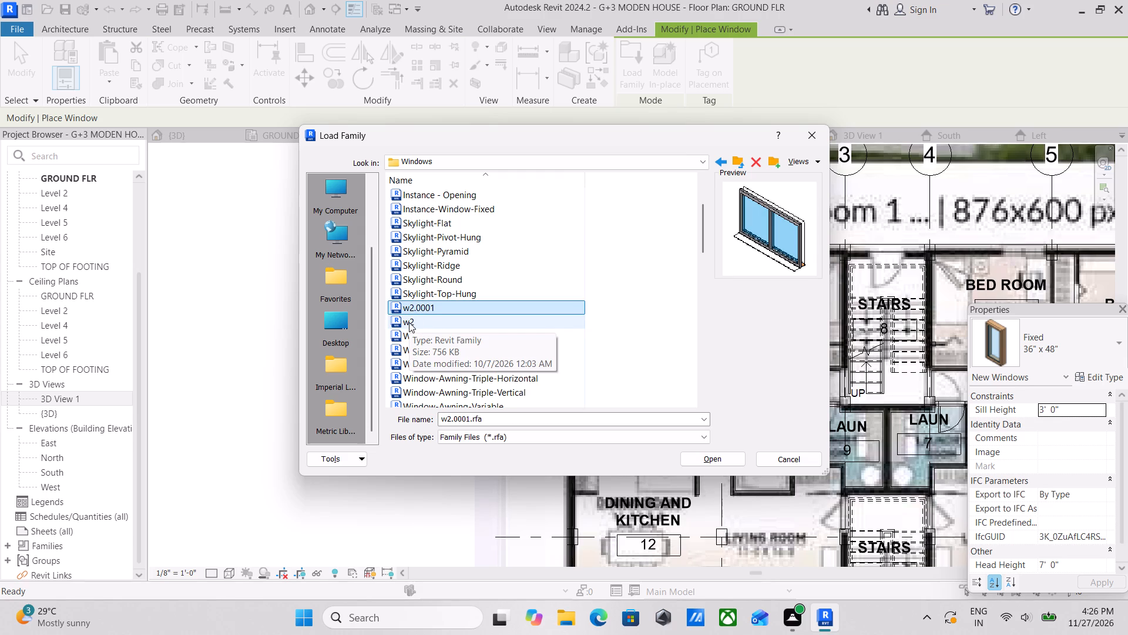
{"action": "left_click", "coordinate": [412, 322]}
{"action": "left_click", "coordinate": [421, 307]}
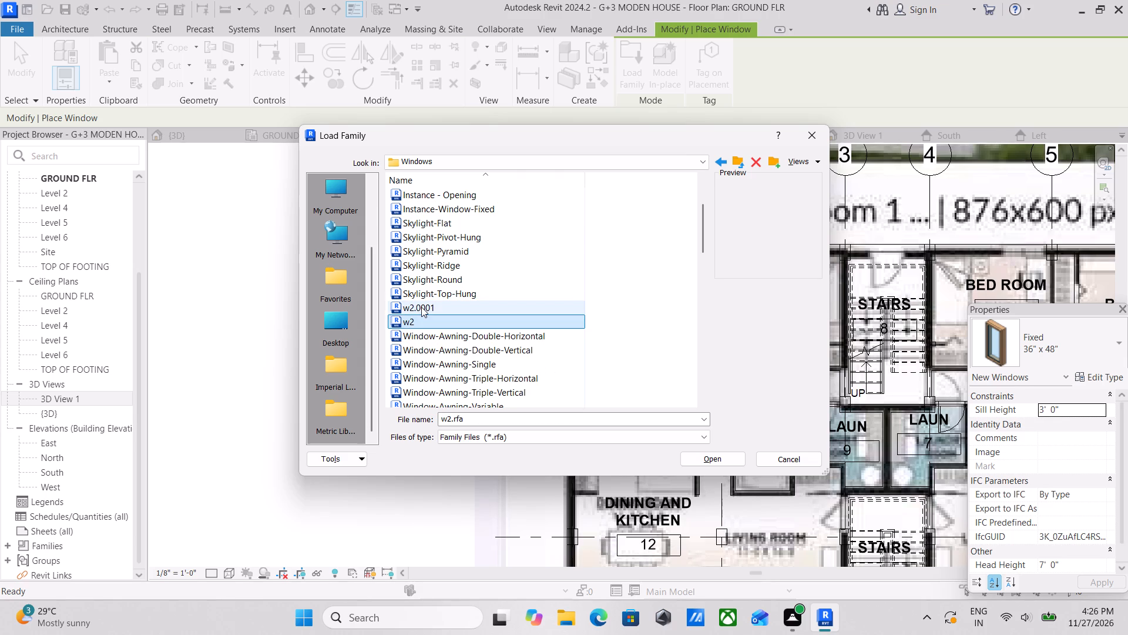
{"action": "left_click", "coordinate": [709, 455]}
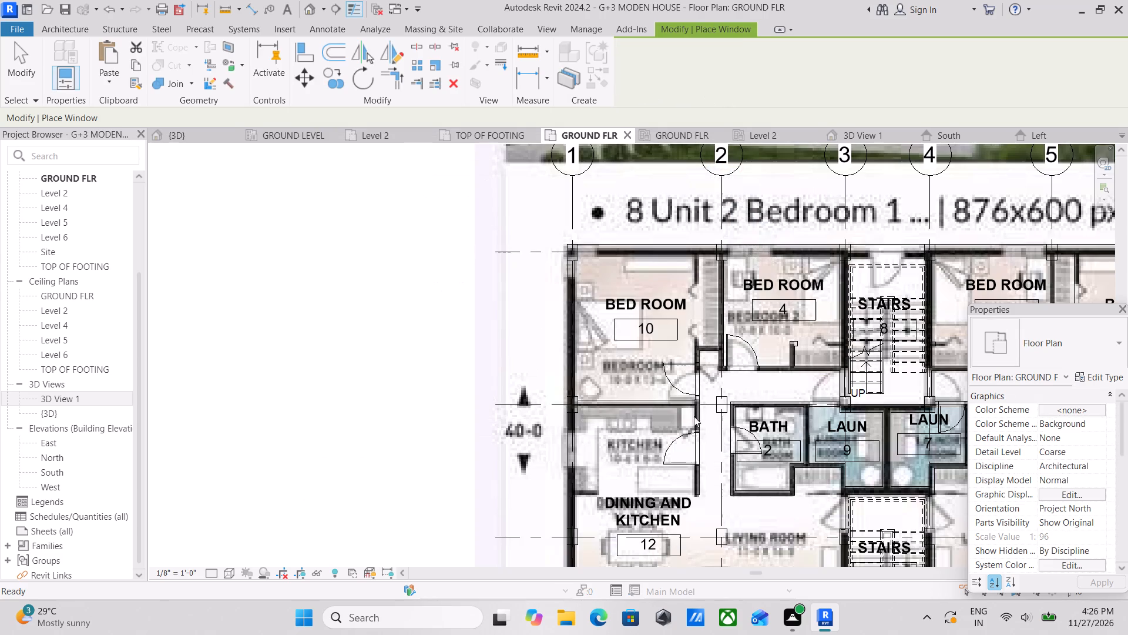
Duplicate the w2 window type of family w2.0001 as "WINDOWS 4' X 4'".
{"action": "middle_click_drag", "start_coordinate": [666, 437], "coordinate": [515, 352]}
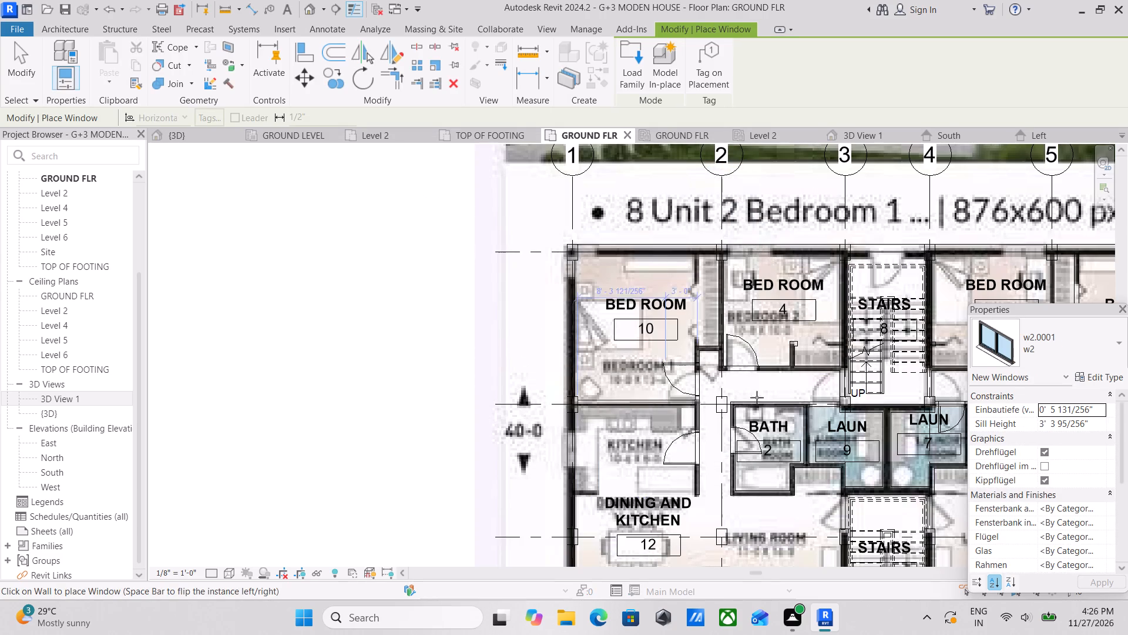
{"action": "left_click", "coordinate": [1097, 375]}
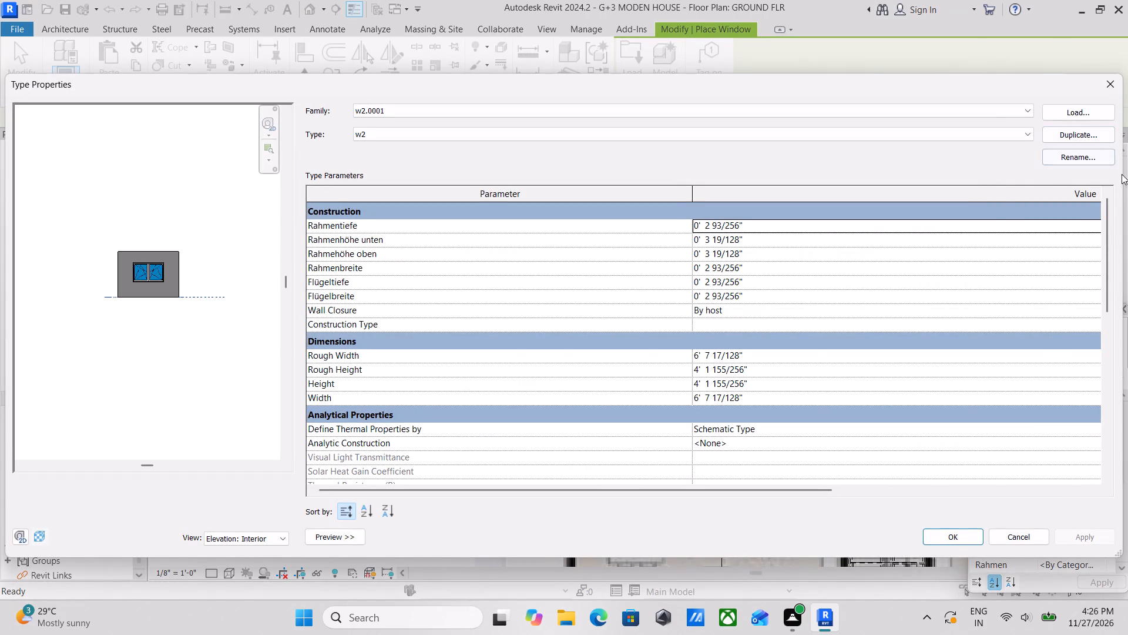
{"action": "left_click", "coordinate": [1087, 131]}
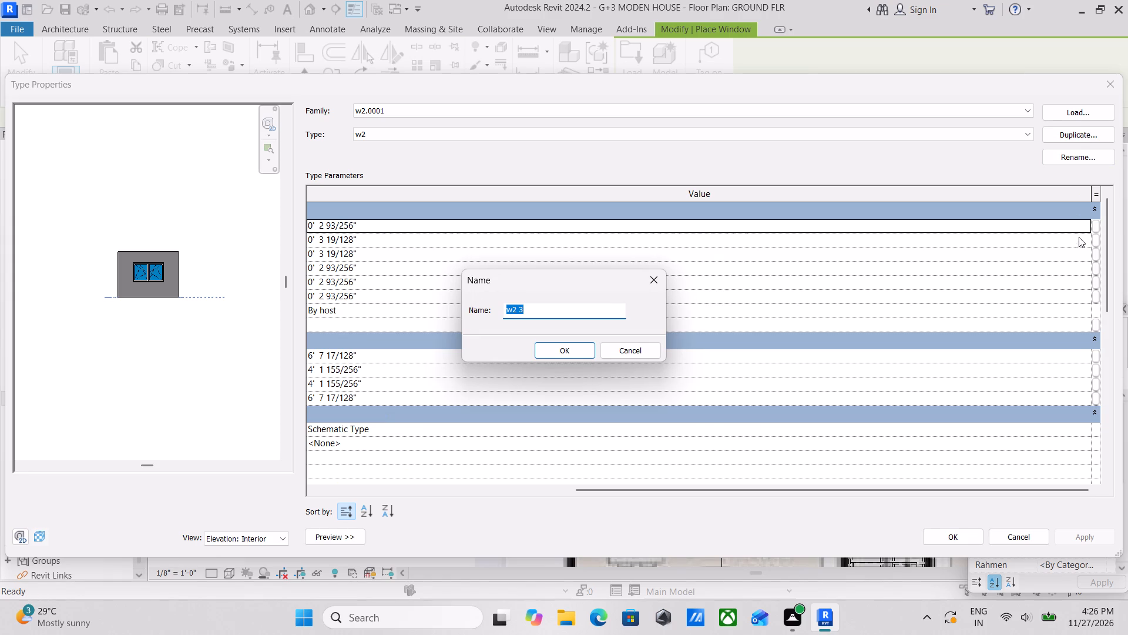
{"action": "type", "text": "WINDOW"}
{"action": "type", "text": "S"}
{"action": "key", "text": "space"}
{"action": "key", "text": "4"}
{"action": "type", "text": "' X"}
{"action": "key", "text": "space"}
{"action": "key", "text": "4"}
{"action": "type", "text": "'"}
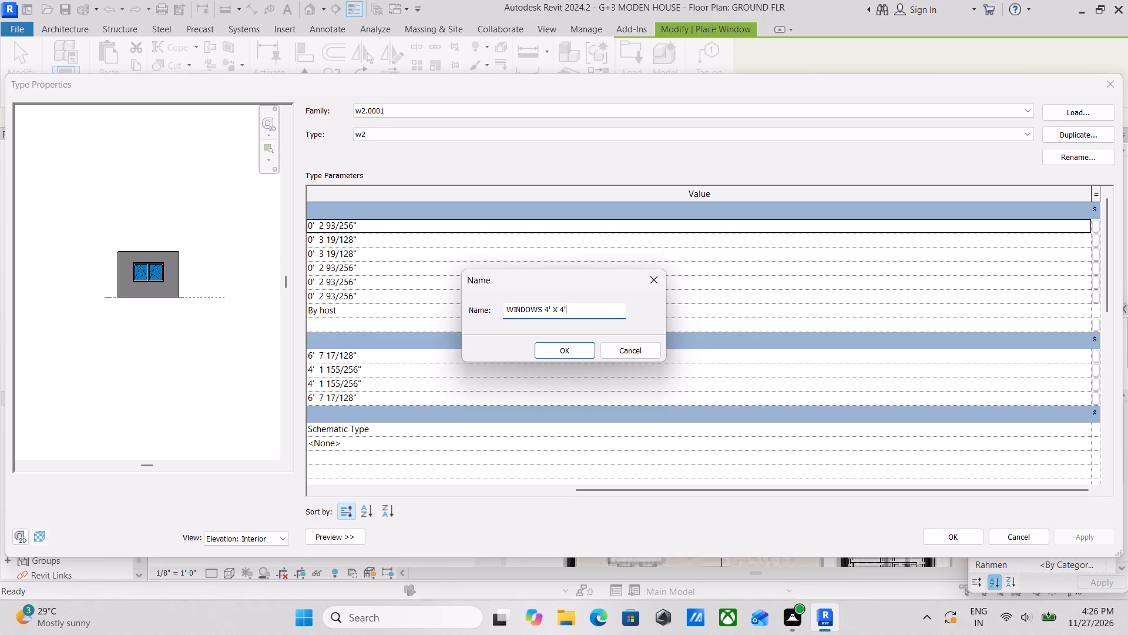
{"action": "key", "text": "space"}
{"action": "left_click", "coordinate": [565, 354]}
Set the Rough Width of the WINDOWS 4' X 4' type to 4'.
{"action": "scroll", "coordinate": [613, 365], "scroll_direction": "down", "scroll_amount": 3}
{"action": "scroll", "coordinate": [642, 363], "scroll_direction": "up", "scroll_amount": 3}
{"action": "scroll", "coordinate": [703, 310], "scroll_direction": "up", "scroll_amount": 3}
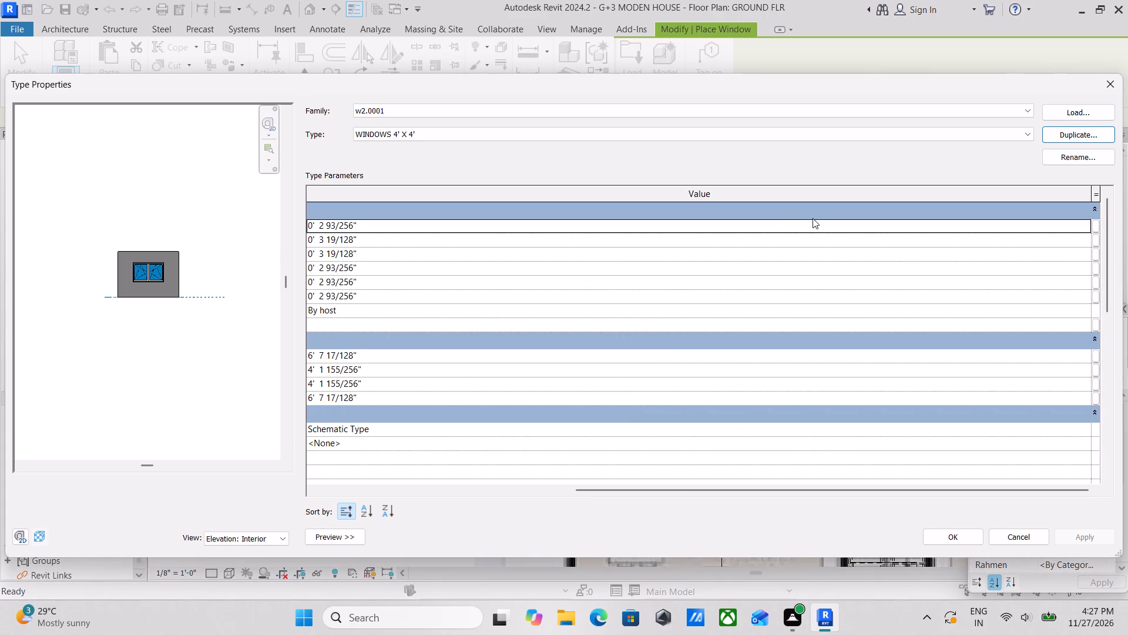
{"action": "scroll", "coordinate": [419, 282], "scroll_direction": "down", "scroll_amount": 3}
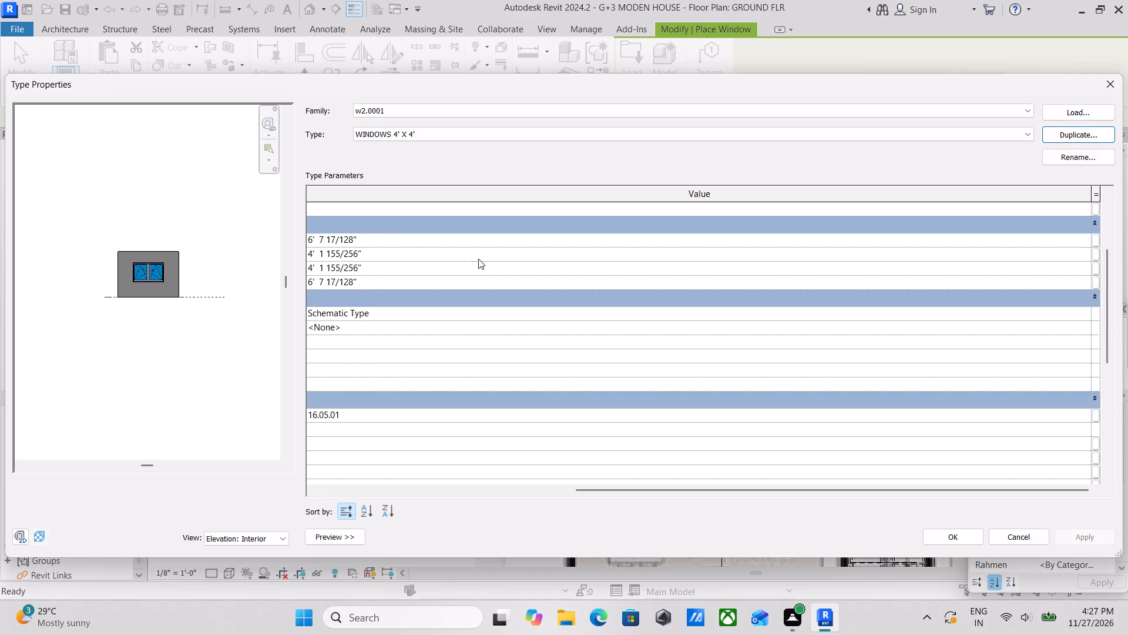
{"action": "scroll", "coordinate": [551, 220], "scroll_direction": "up", "scroll_amount": 3}
{"action": "middle_click_drag", "start_coordinate": [502, 292], "coordinate": [742, 292]}
{"action": "scroll", "coordinate": [687, 284], "scroll_direction": "up", "scroll_amount": 1}
{"action": "middle_click_drag", "start_coordinate": [742, 292], "coordinate": [421, 302]}
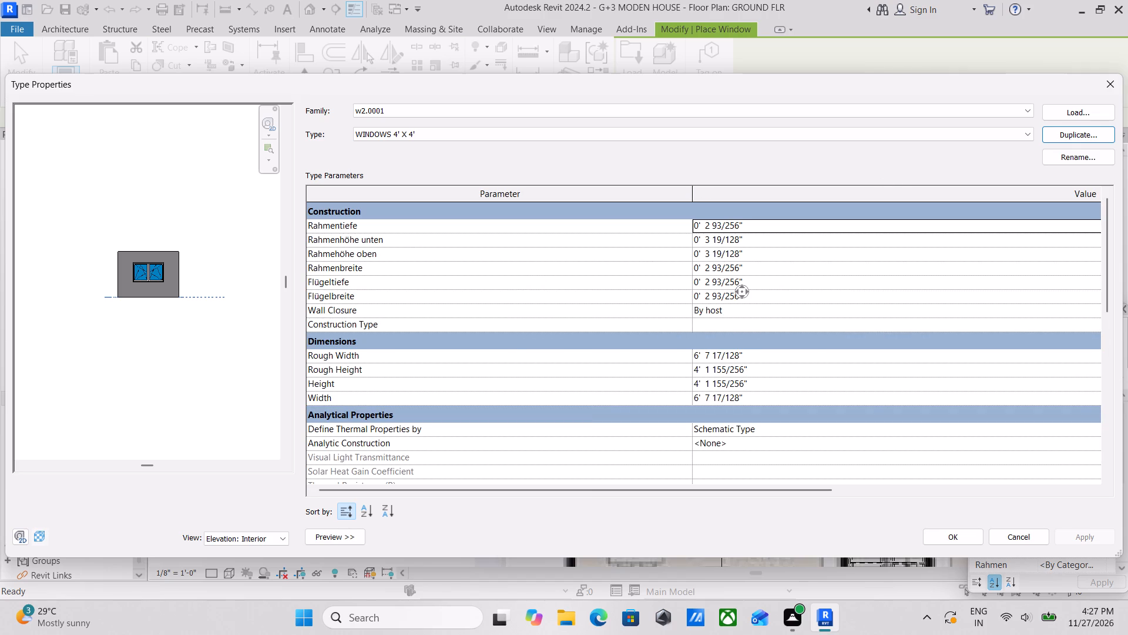
{"action": "middle_click_drag", "start_coordinate": [421, 302], "coordinate": [417, 302]}
{"action": "middle_click_drag", "start_coordinate": [575, 297], "coordinate": [572, 282]}
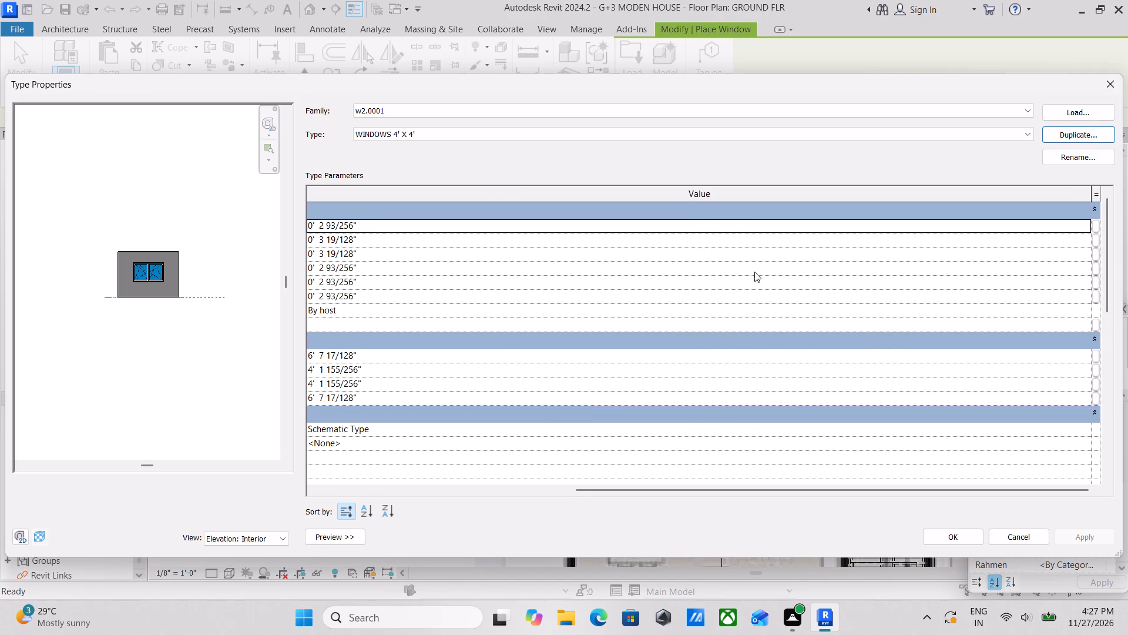
{"action": "middle_click_drag", "start_coordinate": [761, 270], "coordinate": [401, 300]}
{"action": "middle_click_drag", "start_coordinate": [766, 369], "coordinate": [599, 385]}
{"action": "scroll", "coordinate": [576, 379], "scroll_direction": "up", "scroll_amount": 2}
{"action": "scroll", "coordinate": [462, 366], "scroll_direction": "down", "scroll_amount": 2}
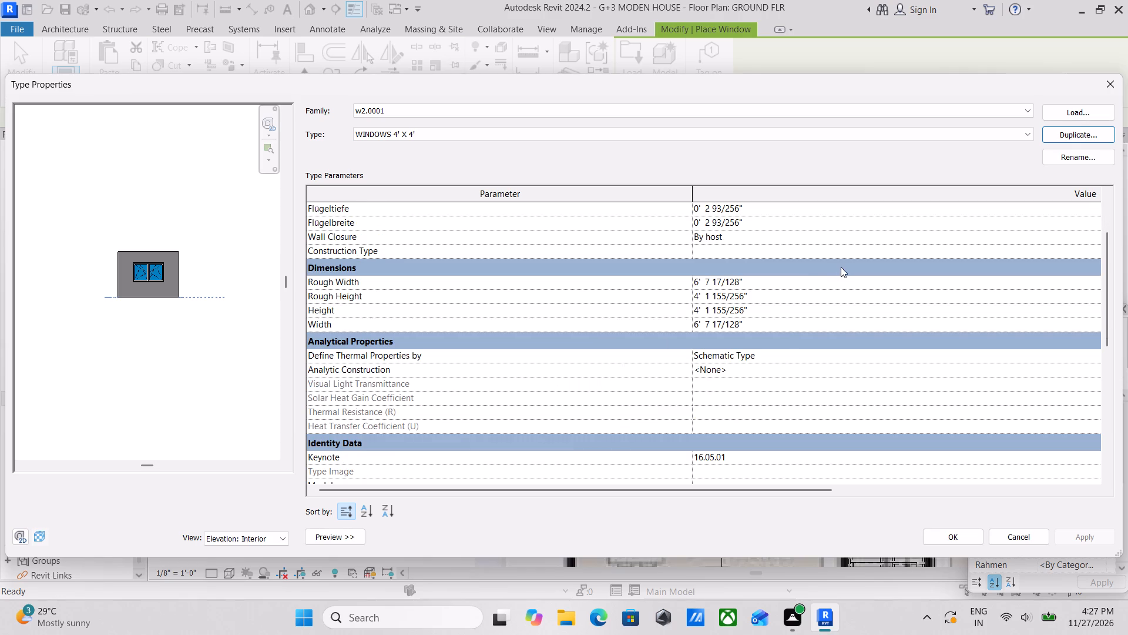
{"action": "left_click", "coordinate": [794, 284]}
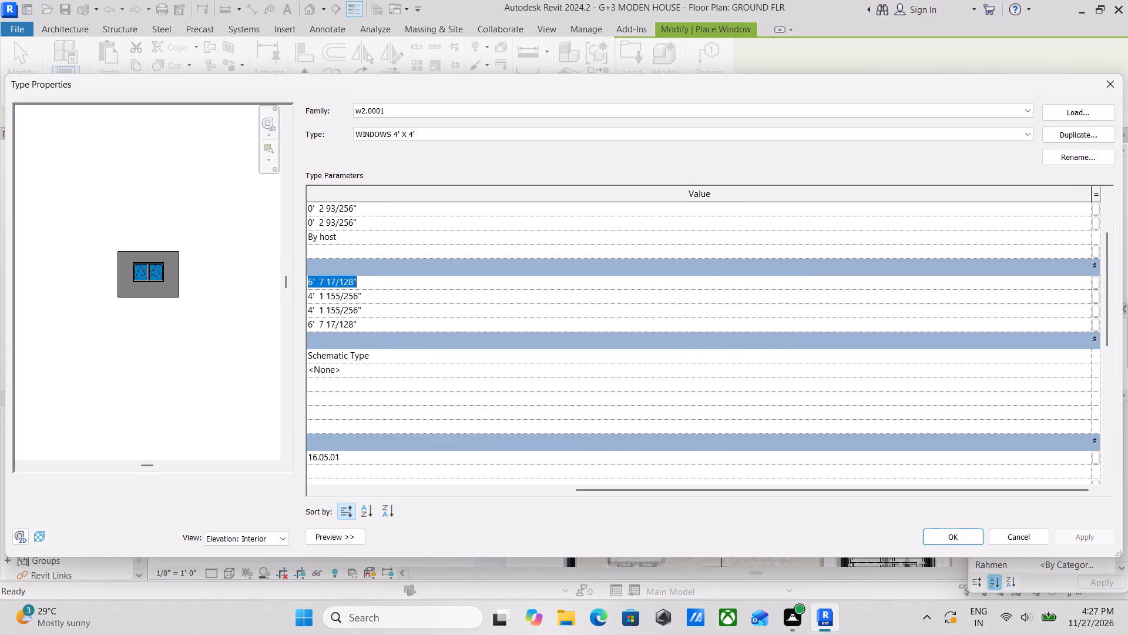
{"action": "key", "text": "4"}
{"action": "key", "text": "apostrophe"}
{"action": "key", "text": "Return"}
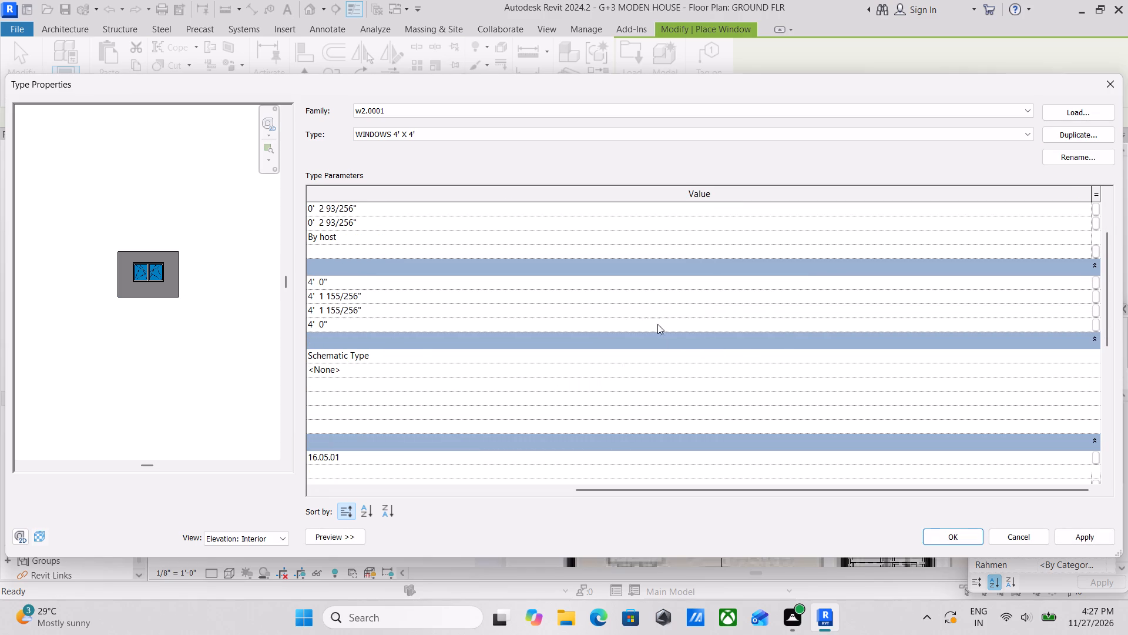
Set the Rough Height of the WINDOWS 4' X 4' type to 4' and apply the type properties.
{"action": "middle_click_drag", "start_coordinate": [641, 319], "coordinate": [951, 316]}
{"action": "middle_click_drag", "start_coordinate": [707, 306], "coordinate": [485, 303]}
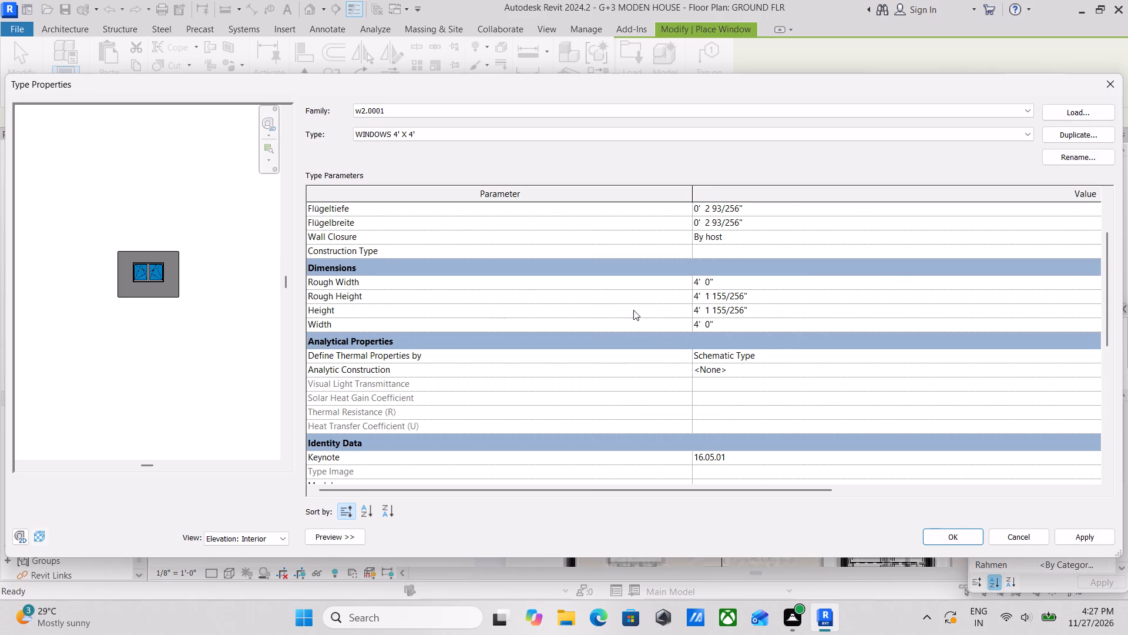
{"action": "left_click", "coordinate": [758, 296]}
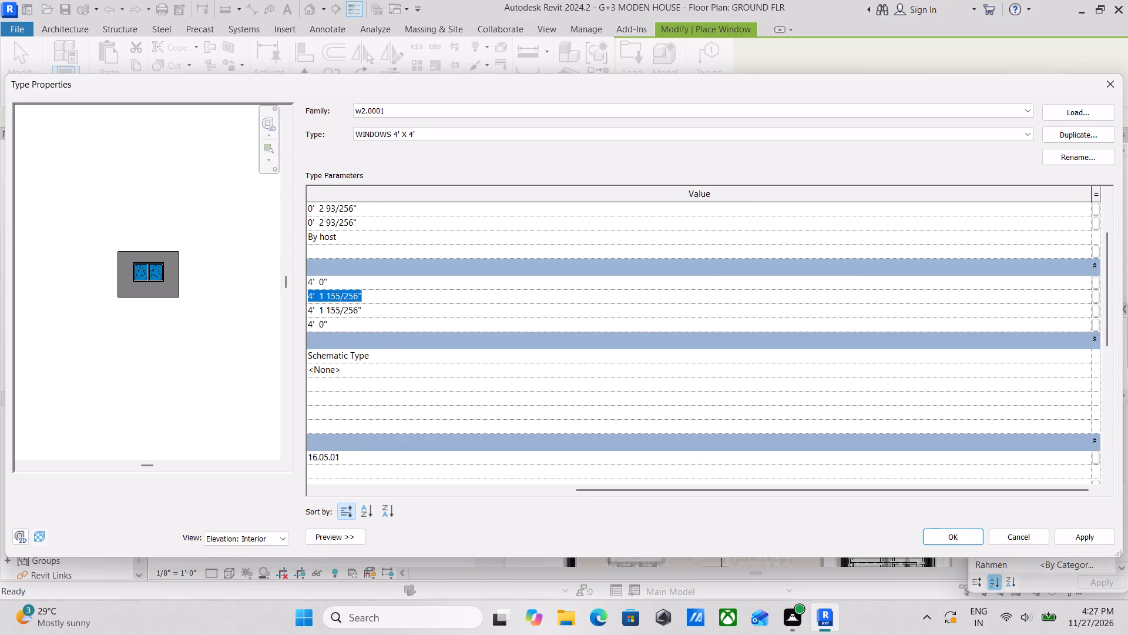
{"action": "type", "text": "4'"}
{"action": "scroll", "coordinate": [753, 297], "scroll_direction": "down", "scroll_amount": 2}
{"action": "middle_click_drag", "start_coordinate": [736, 306], "coordinate": [1002, 306]}
{"action": "middle_click_drag", "start_coordinate": [844, 320], "coordinate": [565, 302]}
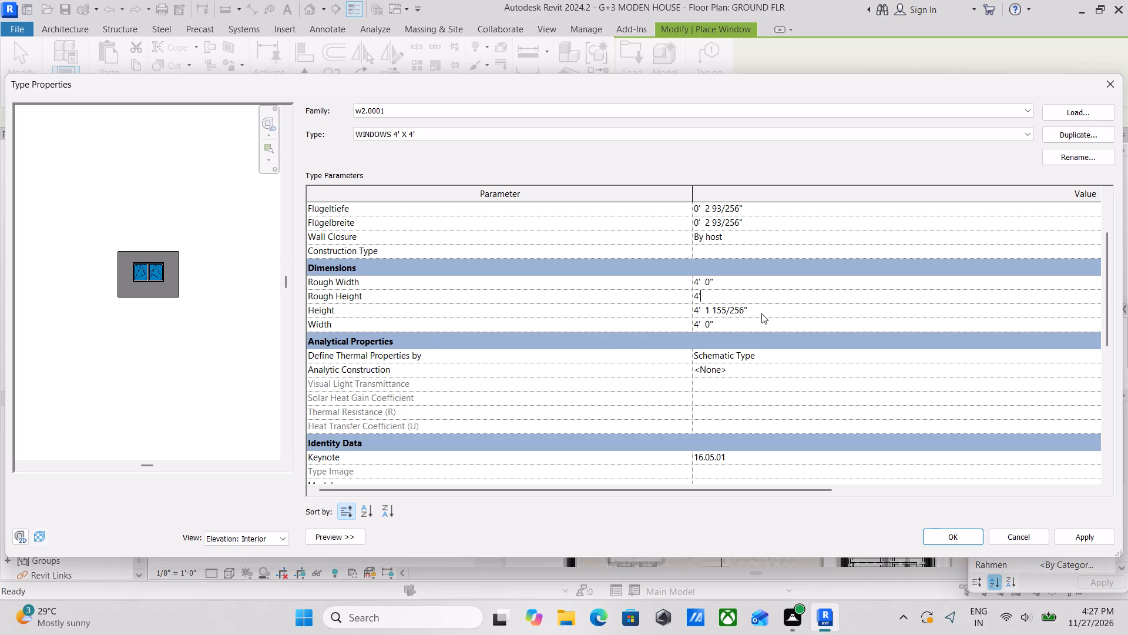
{"action": "left_click", "coordinate": [743, 308]}
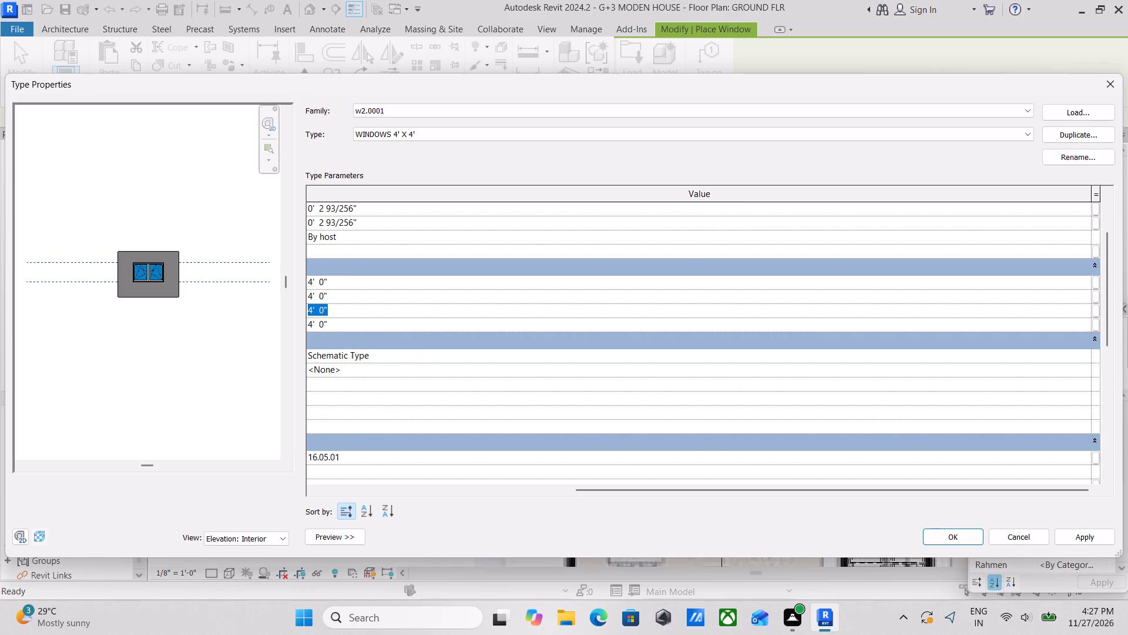
{"action": "left_click", "coordinate": [1098, 542]}
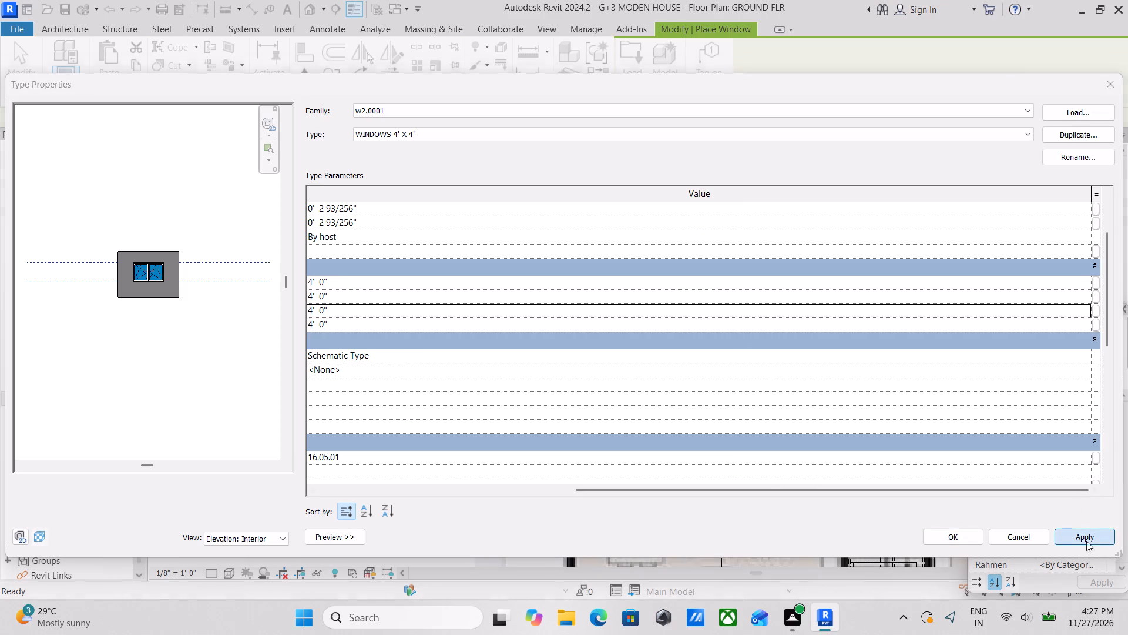
{"action": "left_click", "coordinate": [951, 536]}
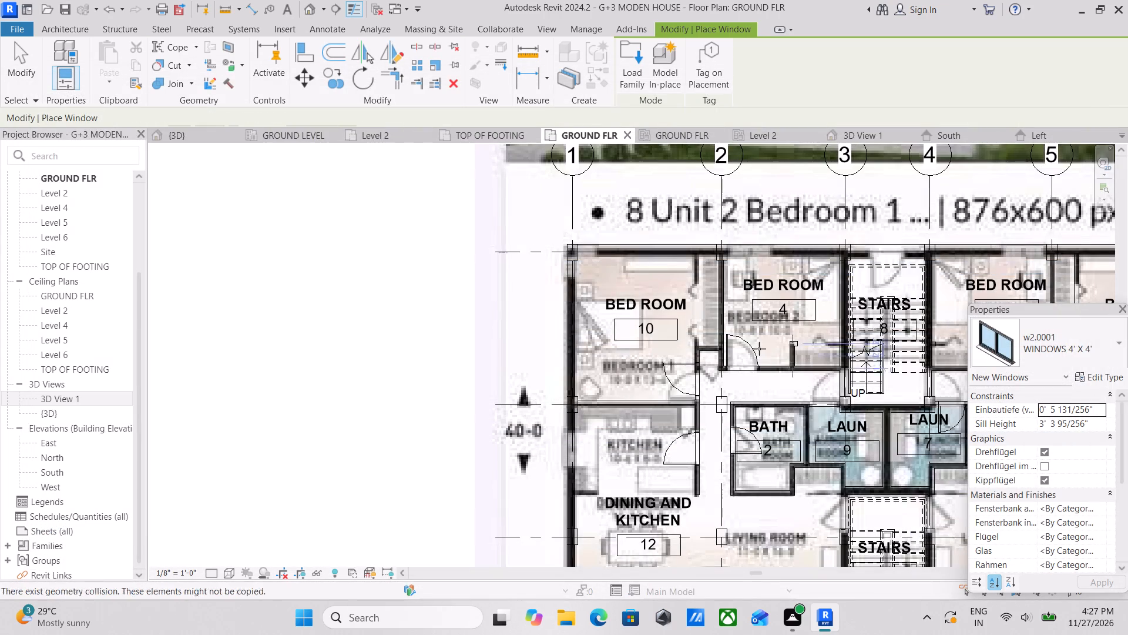
Place a 4' x 4' window in the grid 1 exterior wall of Bed Room 10, centred 3'-0" from the grid A wall.
{"action": "scroll", "coordinate": [576, 276], "scroll_direction": "up", "scroll_amount": 3}
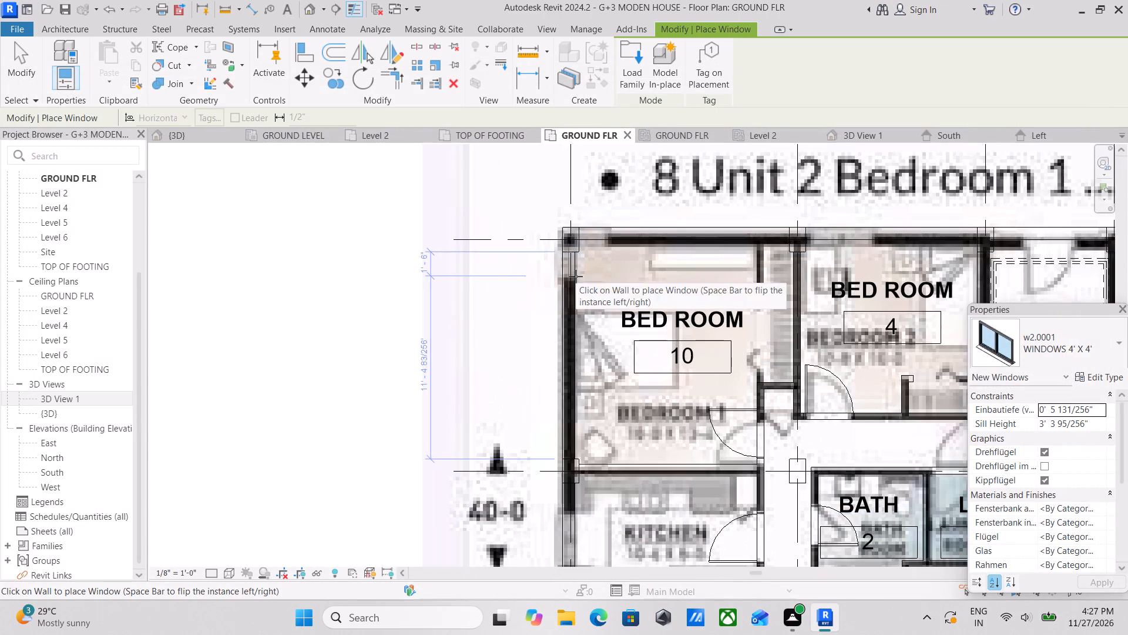
{"action": "scroll", "coordinate": [563, 283], "scroll_direction": "up", "scroll_amount": 3}
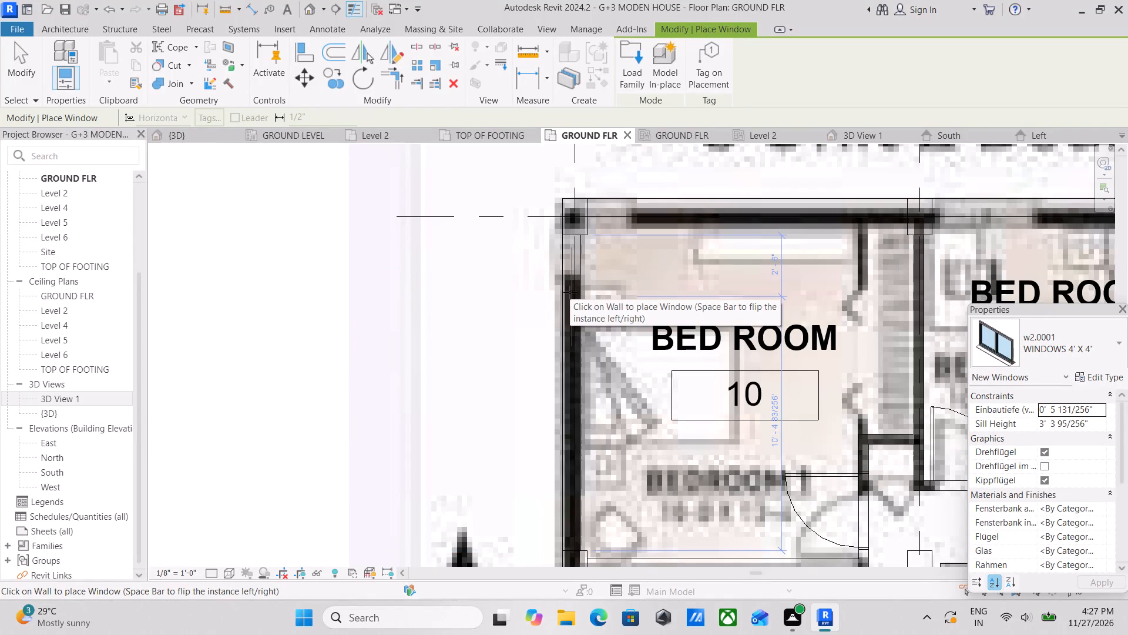
{"action": "left_click", "coordinate": [569, 311]}
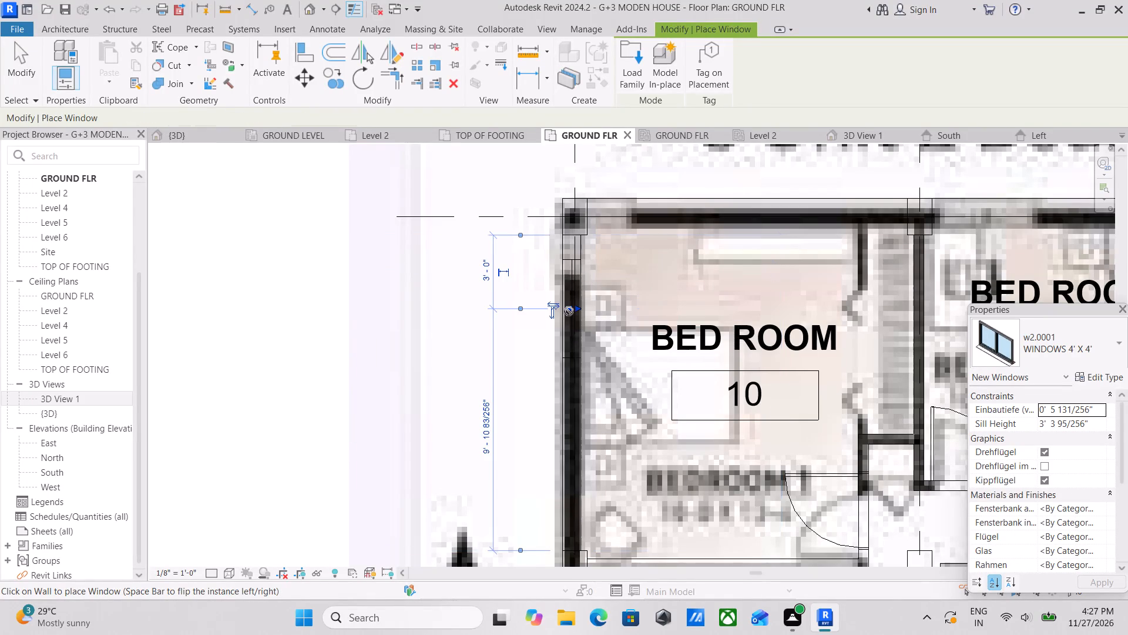
{"action": "scroll", "coordinate": [569, 311], "scroll_direction": "down", "scroll_amount": 2}
{"action": "middle_click_drag", "start_coordinate": [569, 311], "coordinate": [582, 275]}
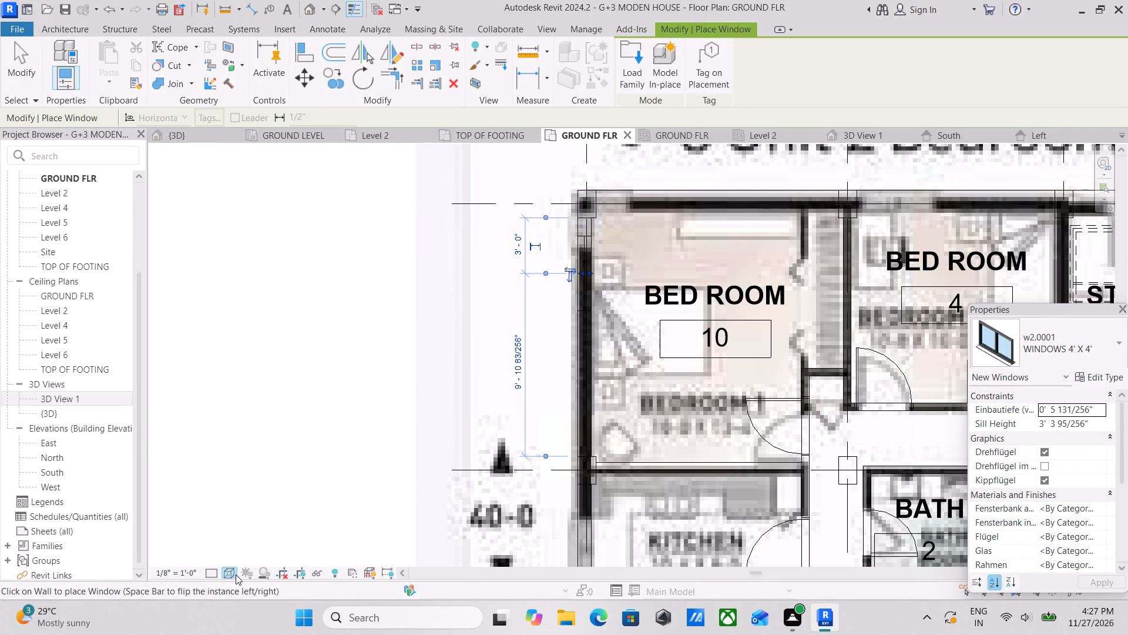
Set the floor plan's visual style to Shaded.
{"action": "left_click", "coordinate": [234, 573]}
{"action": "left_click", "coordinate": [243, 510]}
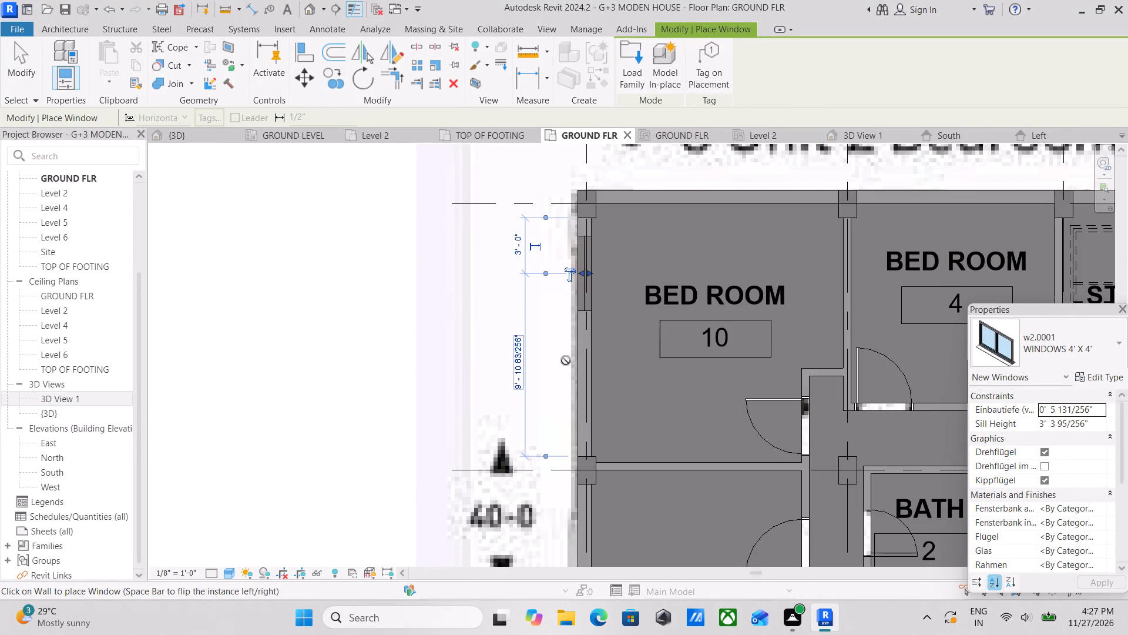
Place a 4' x 4' window in the grid 1 exterior wall of Dining and Kitchen 12, centred 3'-6" from the grid B wall.
{"action": "scroll", "coordinate": [566, 365], "scroll_direction": "down", "scroll_amount": 1}
{"action": "middle_click_drag", "start_coordinate": [566, 365], "coordinate": [664, 206]}
{"action": "middle_click_drag", "start_coordinate": [714, 376], "coordinate": [718, 310]}
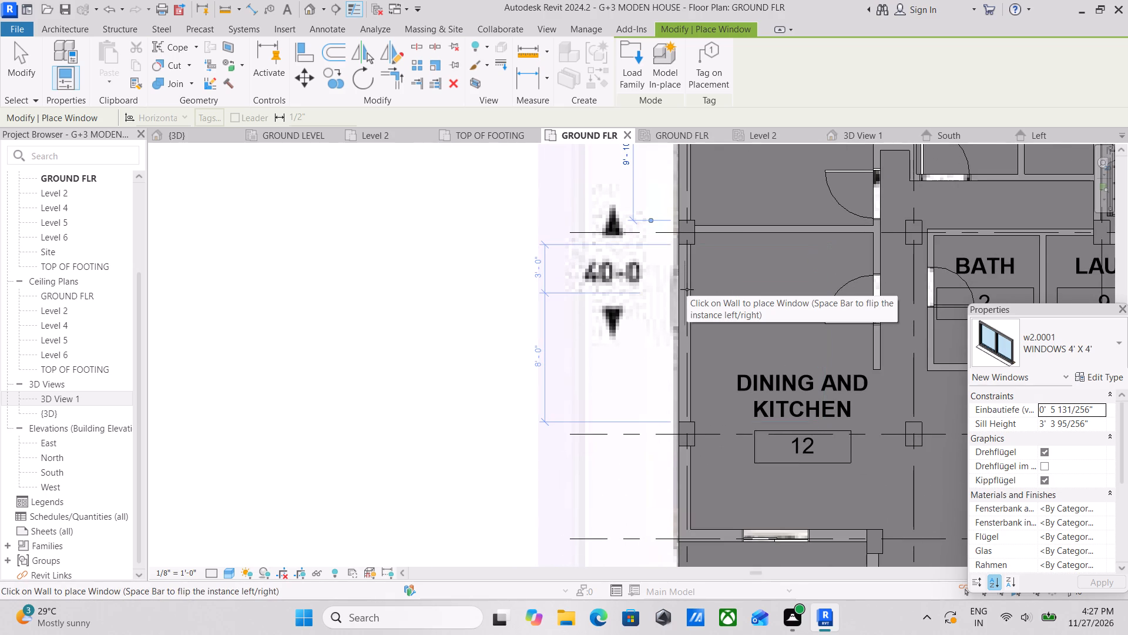
{"action": "scroll", "coordinate": [686, 307], "scroll_direction": "down", "scroll_amount": 2}
{"action": "middle_click_drag", "start_coordinate": [686, 307], "coordinate": [655, 345]}
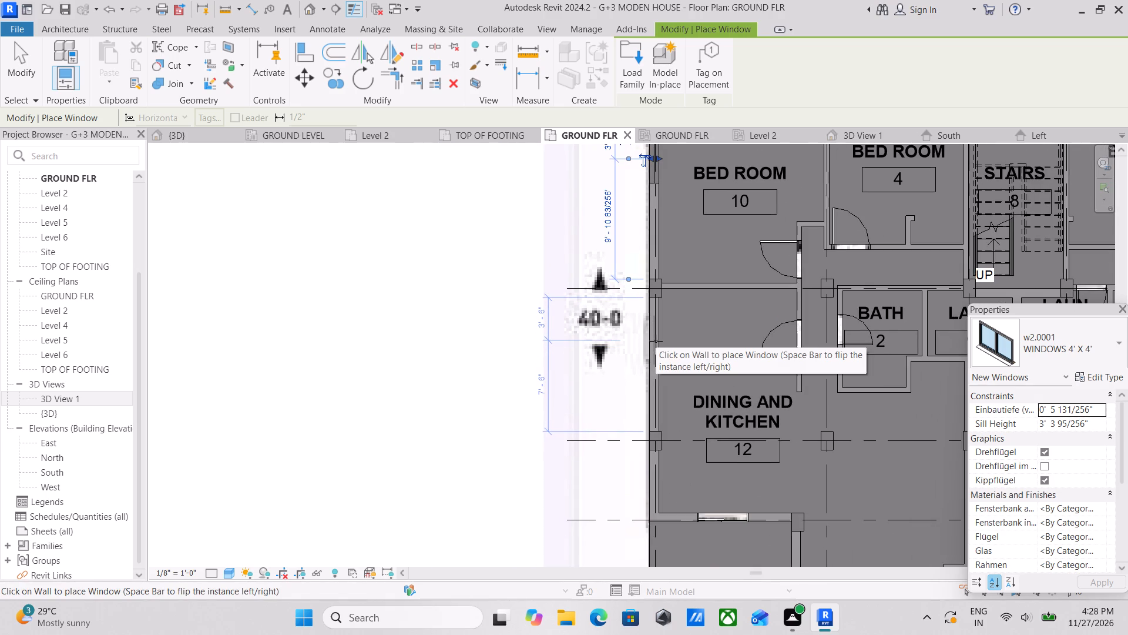
{"action": "scroll", "coordinate": [656, 341], "scroll_direction": "down", "scroll_amount": 2}
{"action": "middle_click_drag", "start_coordinate": [656, 341], "coordinate": [634, 356]}
{"action": "scroll", "coordinate": [634, 356], "scroll_direction": "up", "scroll_amount": 2}
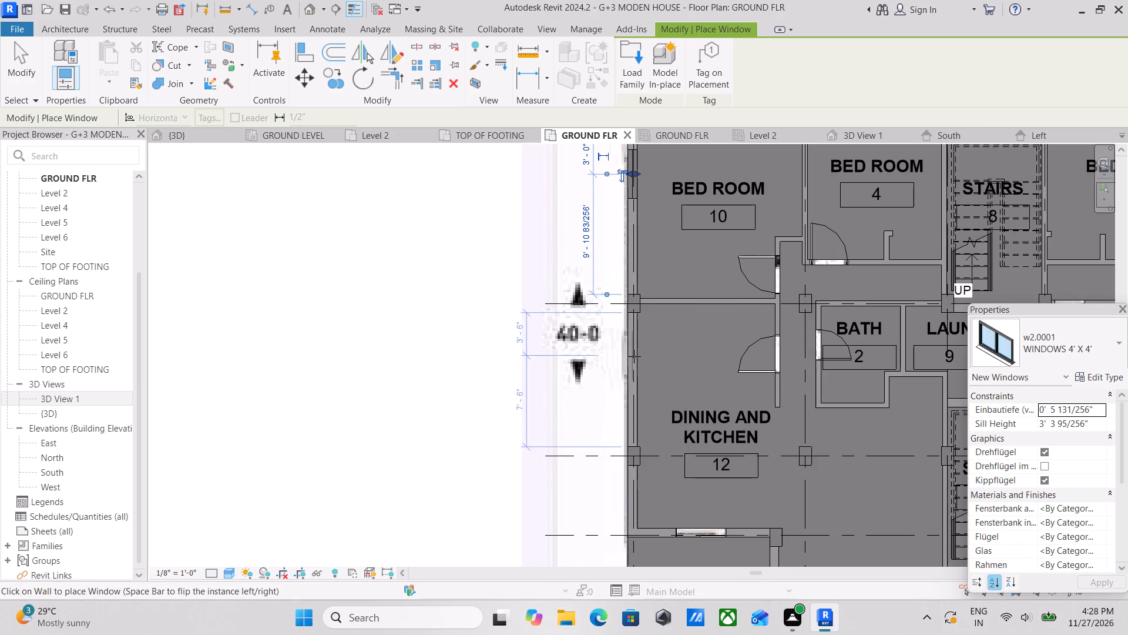
{"action": "left_click", "coordinate": [633, 358]}
{"action": "scroll", "coordinate": [634, 358], "scroll_direction": "down", "scroll_amount": 1}
{"action": "middle_click_drag", "start_coordinate": [634, 358], "coordinate": [559, 332]}
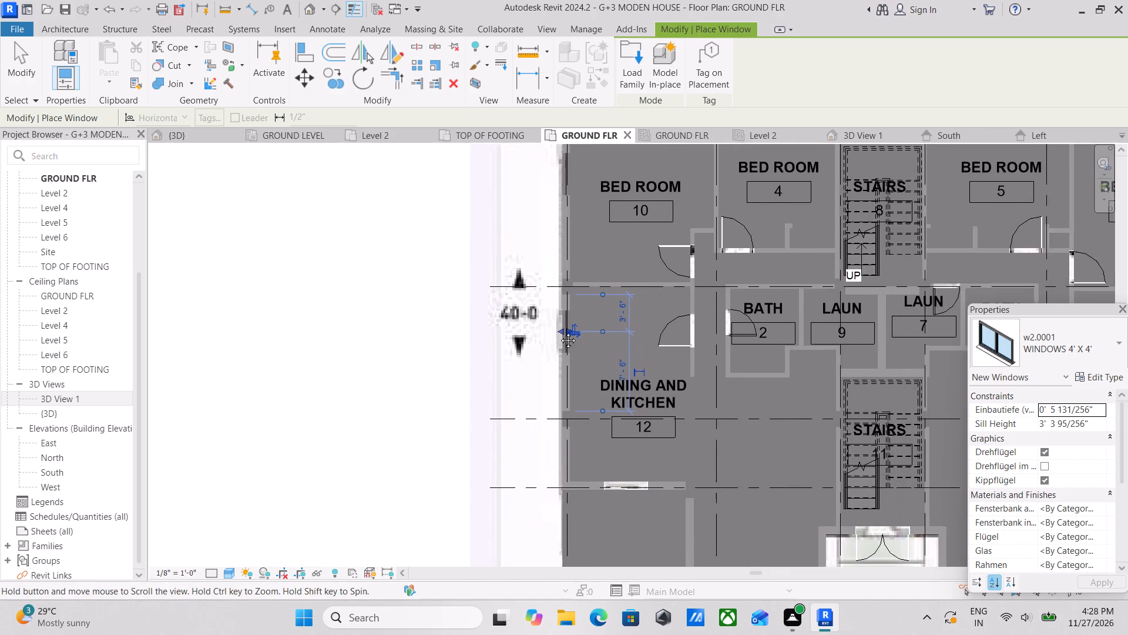
{"action": "middle_click_drag", "start_coordinate": [559, 332], "coordinate": [549, 329]}
{"action": "scroll", "coordinate": [593, 321], "scroll_direction": "down", "scroll_amount": 1}
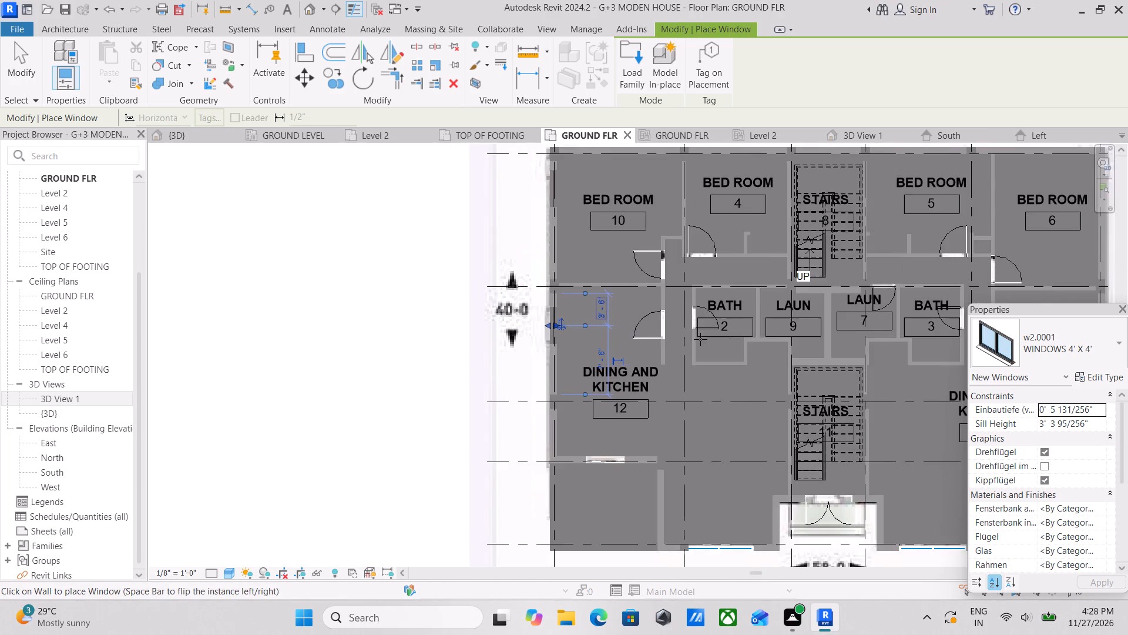
Set the floor plan's detail level to Coarse.
{"action": "middle_click_drag", "start_coordinate": [734, 345], "coordinate": [527, 425]}
{"action": "middle_click_drag", "start_coordinate": [869, 341], "coordinate": [734, 285]}
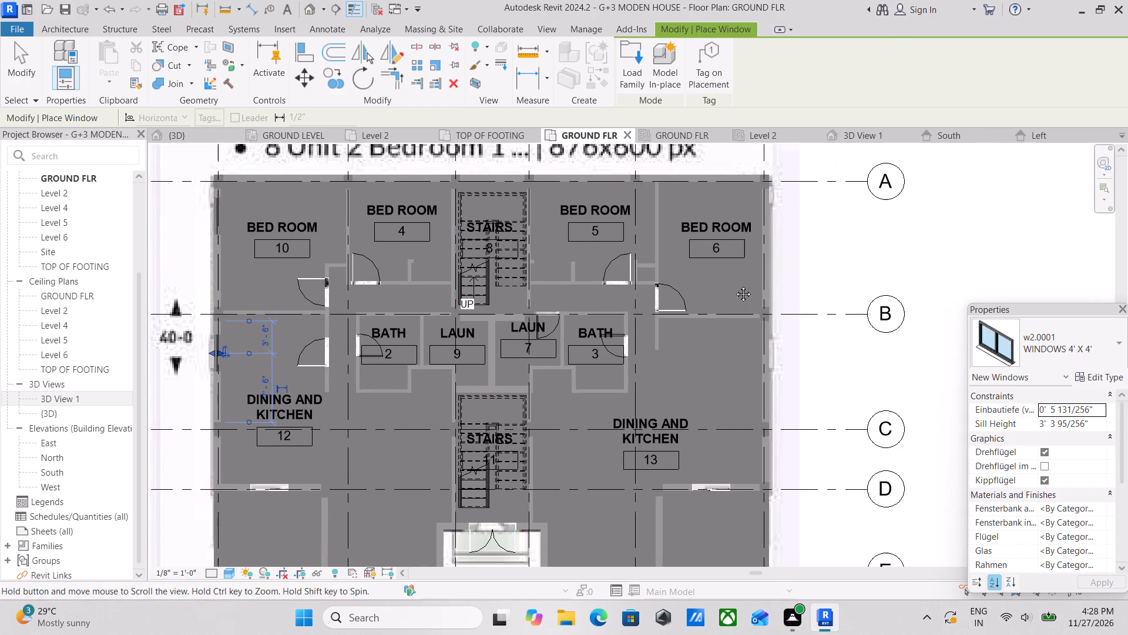
{"action": "middle_click_drag", "start_coordinate": [734, 285], "coordinate": [734, 285]}
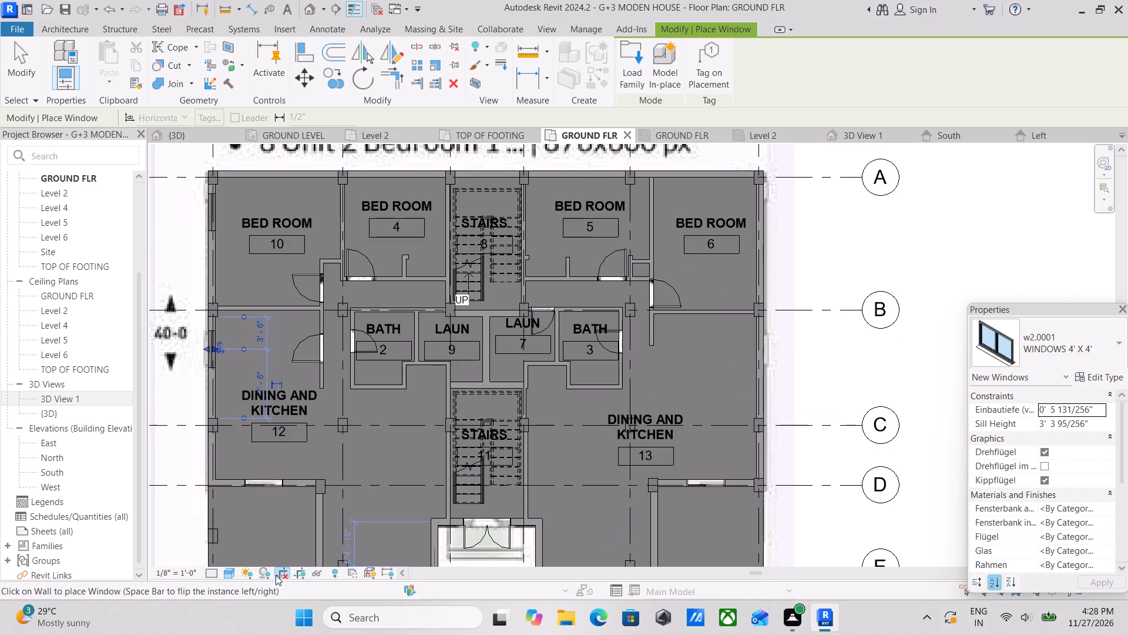
{"action": "left_click", "coordinate": [229, 578]}
{"action": "left_click", "coordinate": [229, 578]}
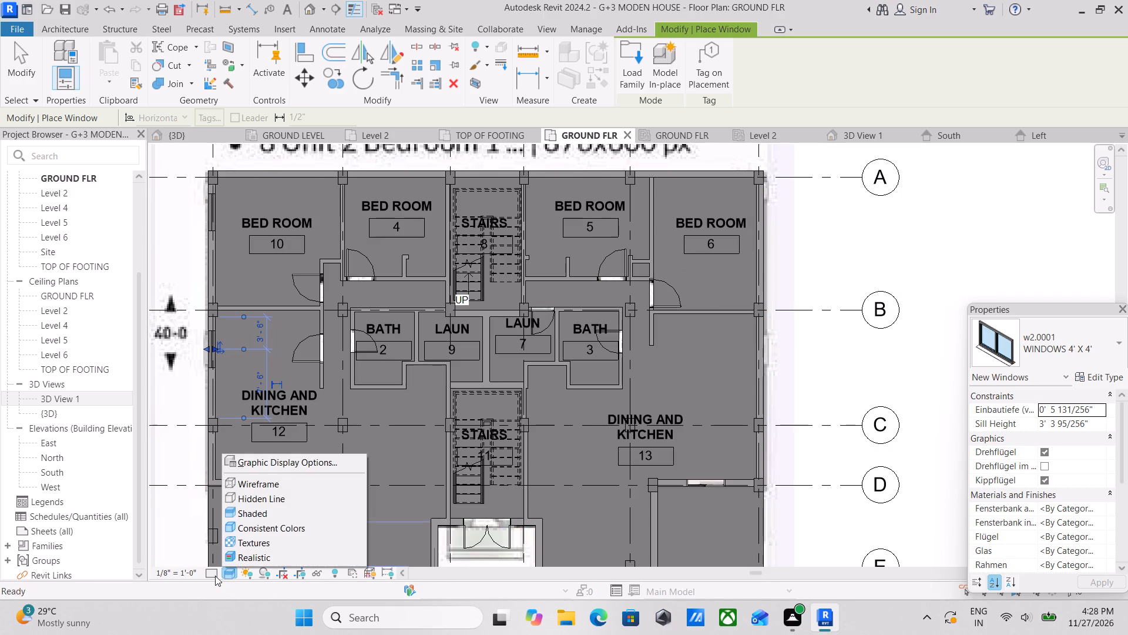
{"action": "left_click", "coordinate": [214, 574]}
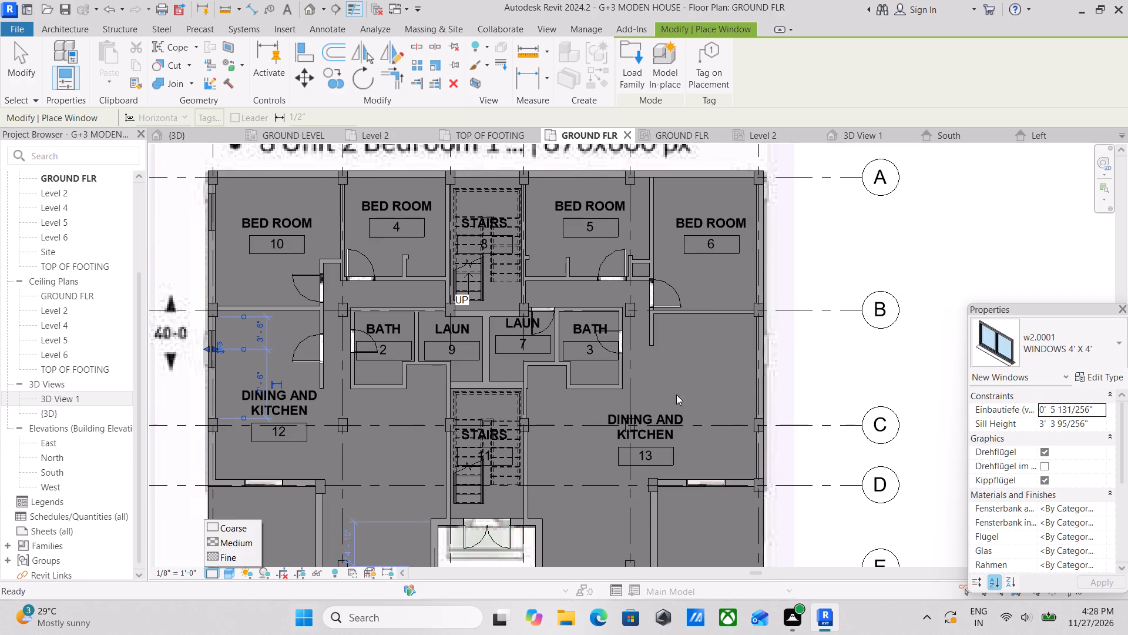
{"action": "scroll", "coordinate": [743, 393], "scroll_direction": "up", "scroll_amount": 2}
{"action": "scroll", "coordinate": [773, 348], "scroll_direction": "up", "scroll_amount": 3}
{"action": "scroll", "coordinate": [769, 347], "scroll_direction": "down", "scroll_amount": 2}
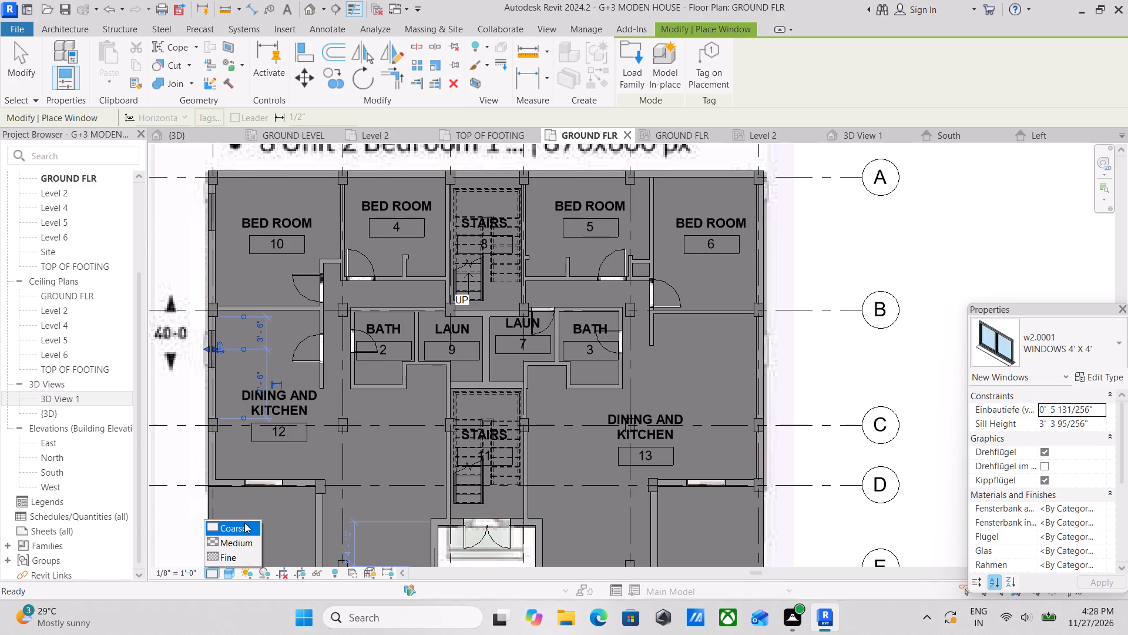
{"action": "left_click", "coordinate": [229, 527]}
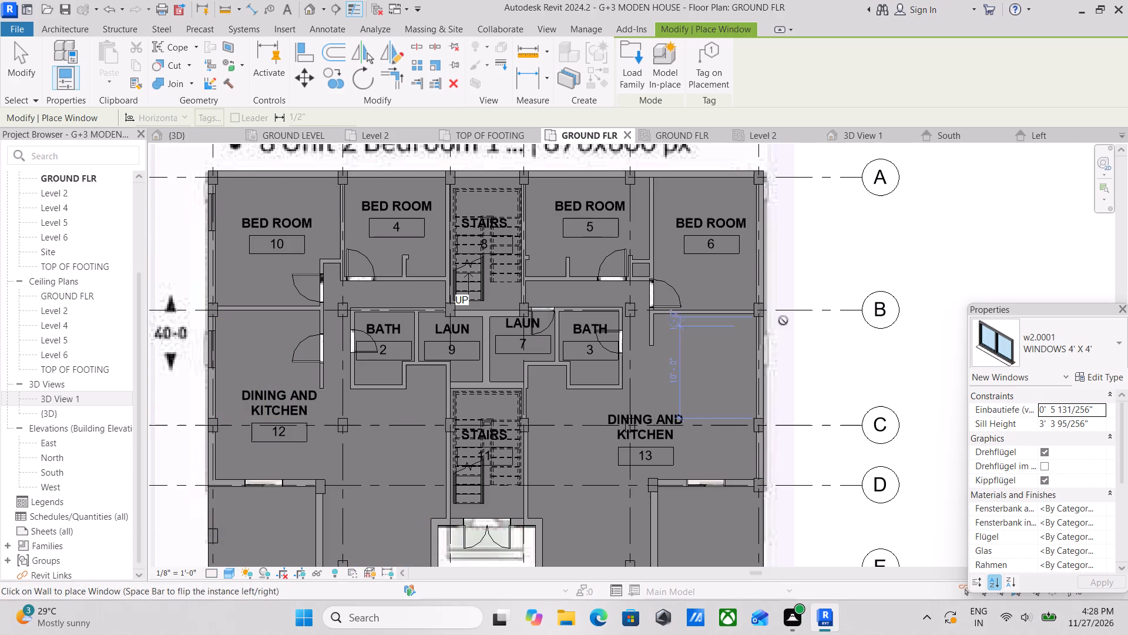
Set the floor plan's visual style to Wireframe.
{"action": "scroll", "coordinate": [769, 343], "scroll_direction": "down", "scroll_amount": 1}
{"action": "middle_click_drag", "start_coordinate": [769, 343], "coordinate": [918, 256]}
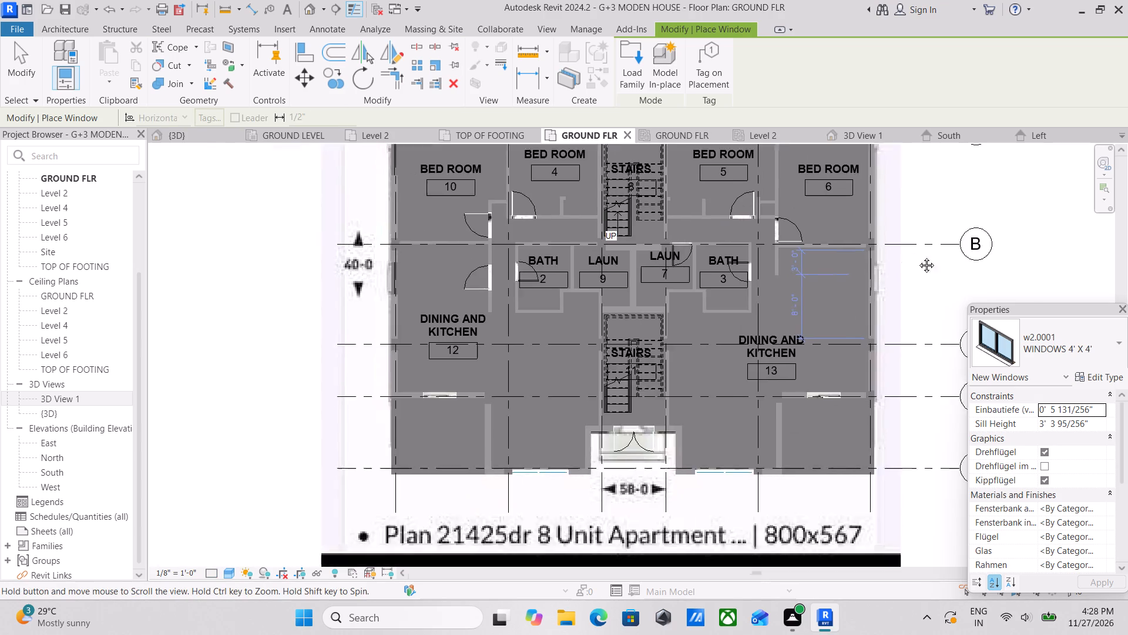
{"action": "middle_click_drag", "start_coordinate": [918, 256], "coordinate": [935, 248]}
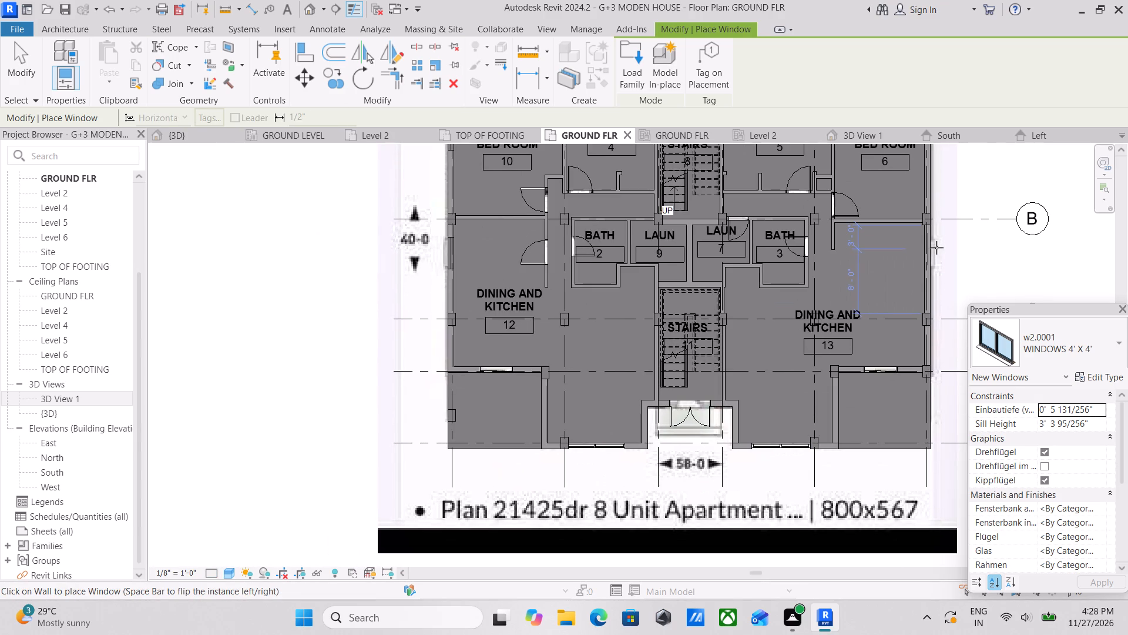
{"action": "left_click", "coordinate": [230, 574]}
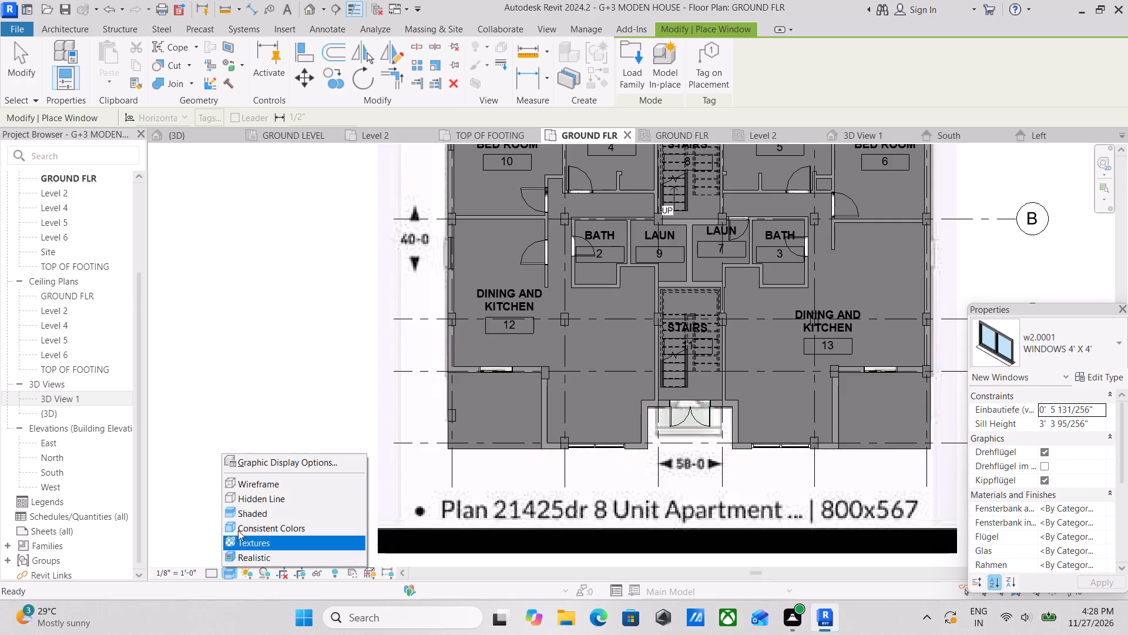
{"action": "left_click", "coordinate": [254, 486]}
Place a 4' x 4' window in the grid 6 exterior wall at the kitchen of Dining and Kitchen 13, about 3'-6" from the grid B wall.
{"action": "scroll", "coordinate": [1011, 300], "scroll_direction": "up", "scroll_amount": 1}
{"action": "middle_click_drag", "start_coordinate": [959, 319], "coordinate": [854, 505]}
{"action": "scroll", "coordinate": [916, 395], "scroll_direction": "up", "scroll_amount": 1}
{"action": "scroll", "coordinate": [803, 420], "scroll_direction": "up", "scroll_amount": 4}
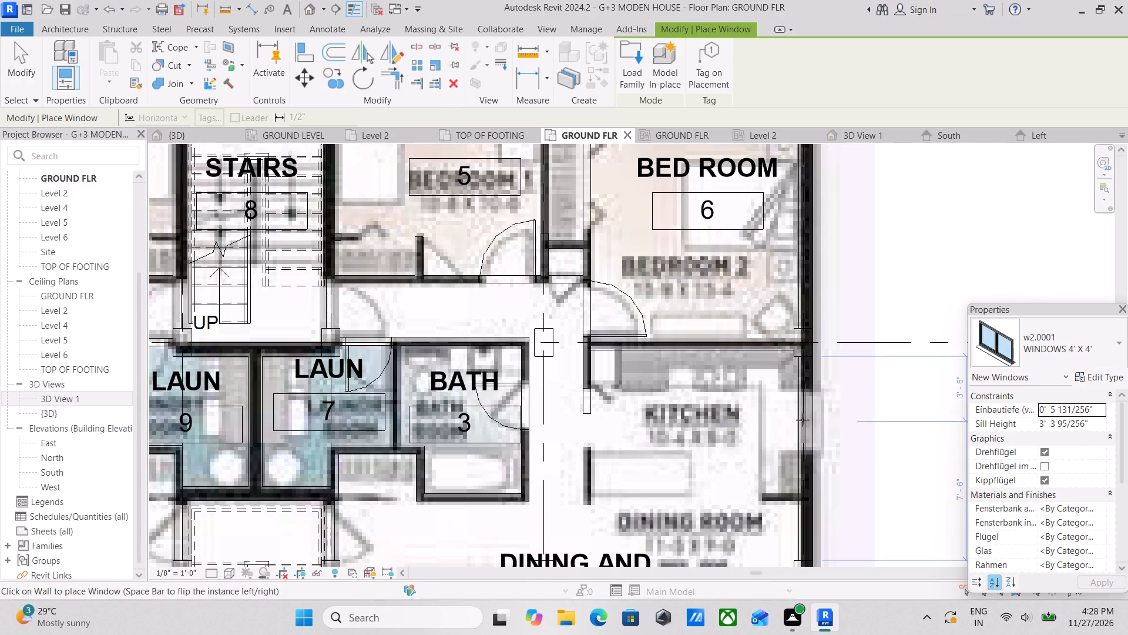
{"action": "left_click", "coordinate": [810, 423]}
Place a 4' x 4' window in the grid 6 exterior wall of Bed Room 6, centred 2'-6" from the grid A wall.
{"action": "middle_click_drag", "start_coordinate": [807, 424], "coordinate": [801, 526]}
{"action": "middle_click_drag", "start_coordinate": [828, 279], "coordinate": [810, 422]}
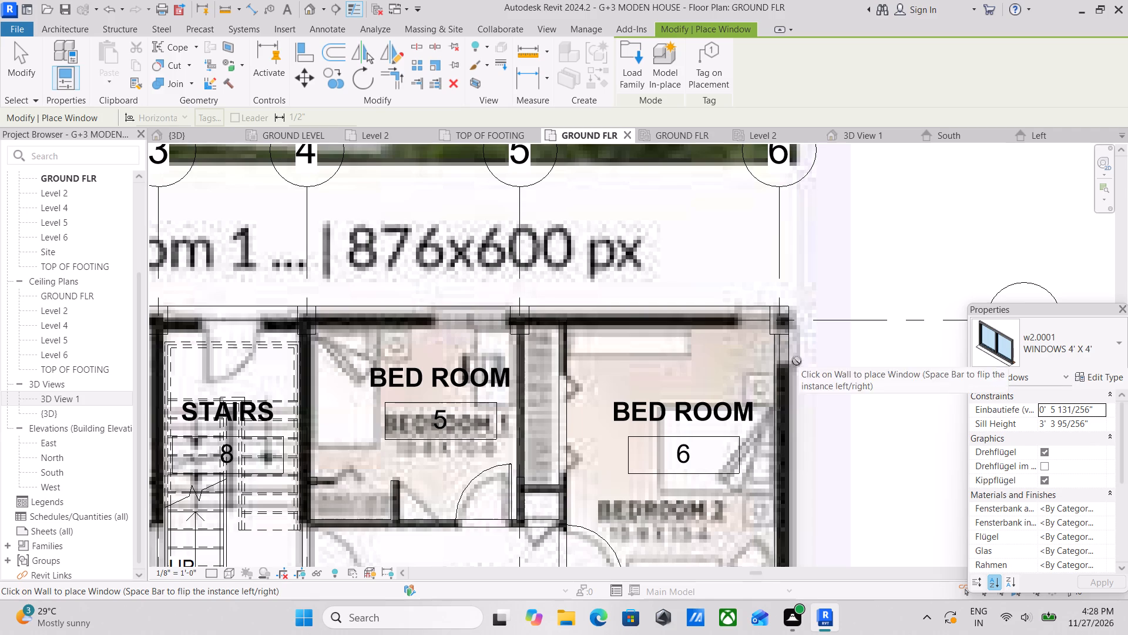
{"action": "left_click", "coordinate": [780, 376]}
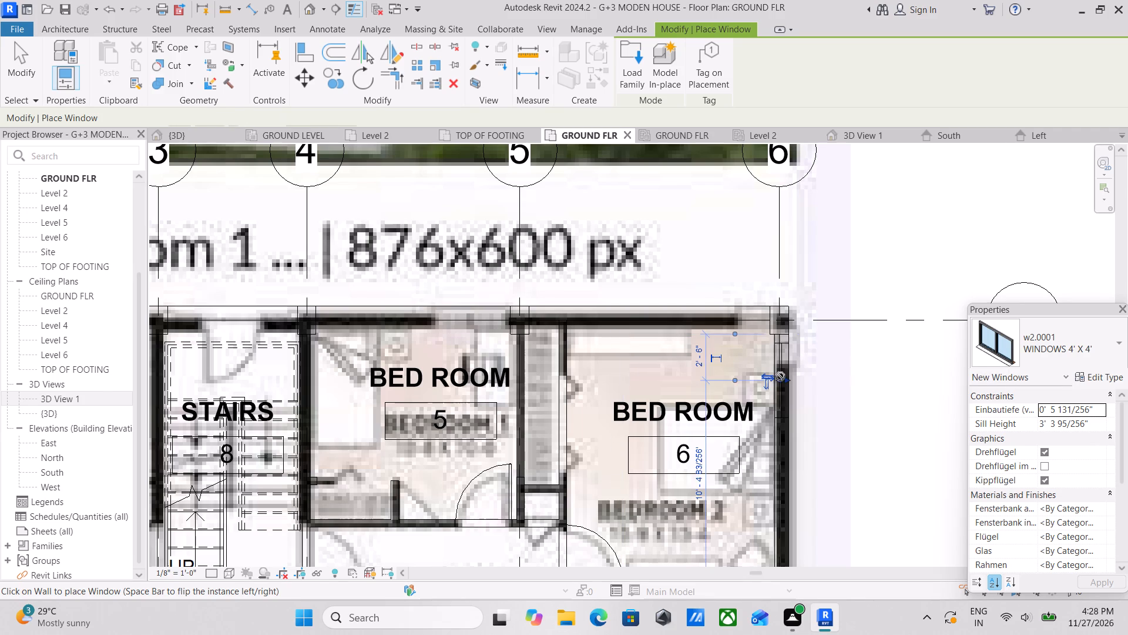
Place a 4' x 4' window in the grid A exterior wall of Bed Room 5, about 3'-0" from the partition near grid 5.
{"action": "scroll", "coordinate": [780, 376], "scroll_direction": "down", "scroll_amount": 2}
{"action": "middle_click_drag", "start_coordinate": [780, 376], "coordinate": [842, 332]}
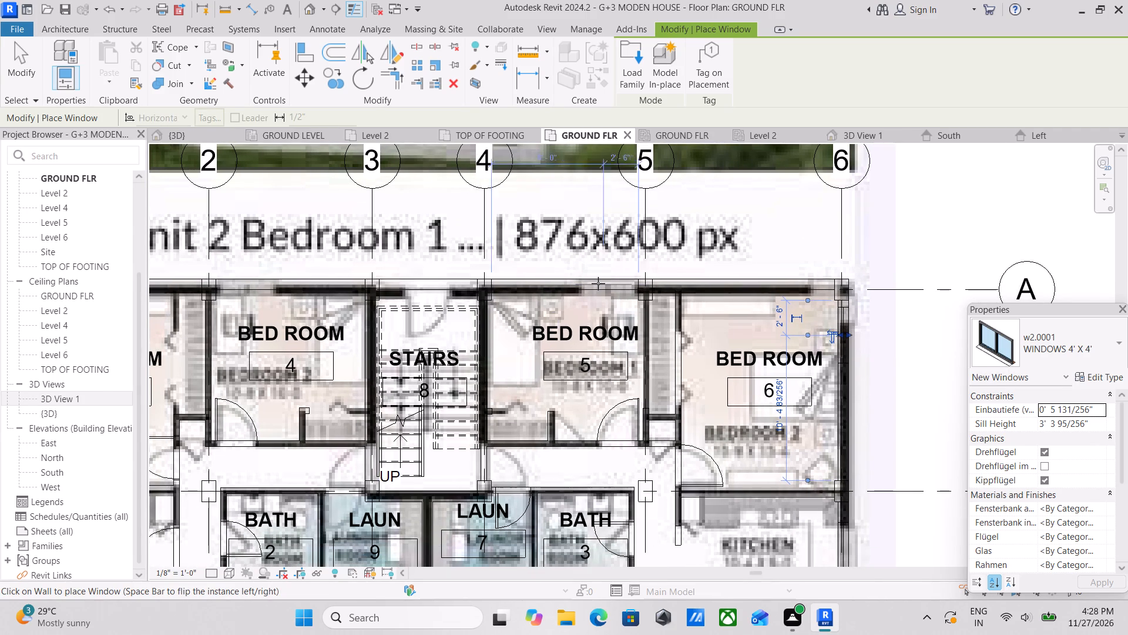
{"action": "scroll", "coordinate": [603, 283], "scroll_direction": "up", "scroll_amount": 4}
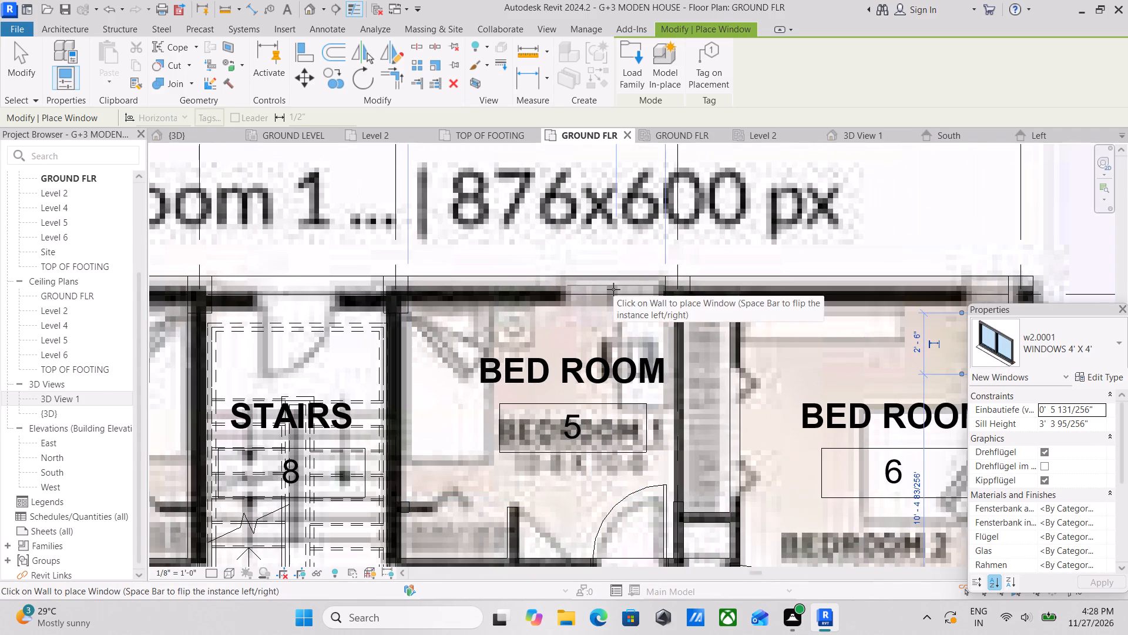
{"action": "left_click", "coordinate": [597, 292]}
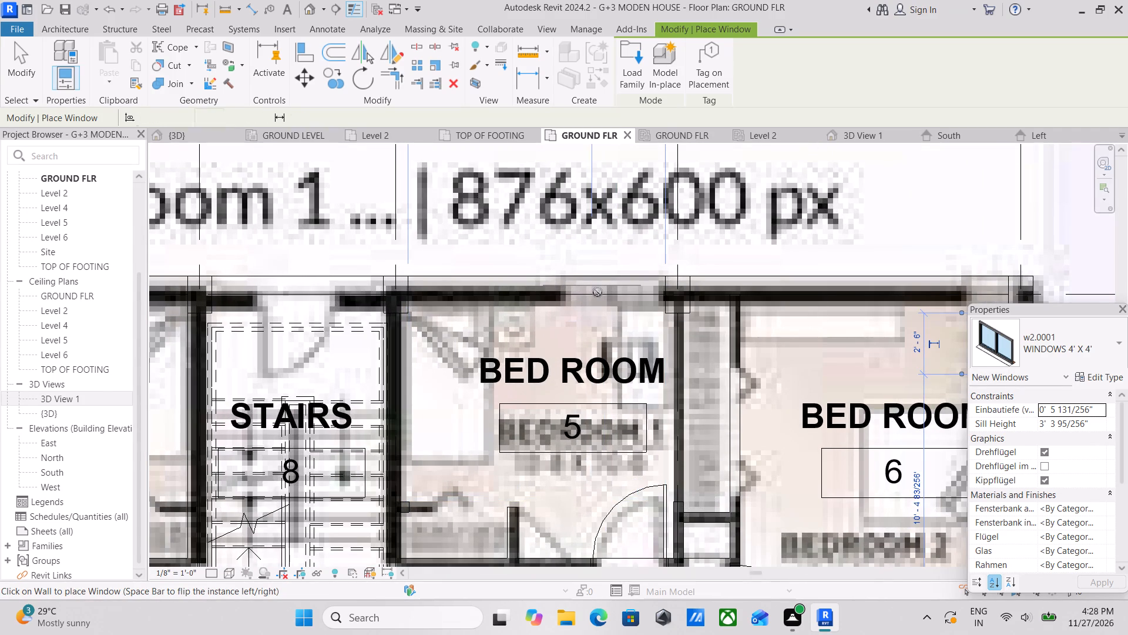
{"action": "scroll", "coordinate": [597, 292], "scroll_direction": "down", "scroll_amount": 4}
{"action": "middle_click_drag", "start_coordinate": [595, 293], "coordinate": [701, 282]}
{"action": "middle_click_drag", "start_coordinate": [691, 284], "coordinate": [728, 288]}
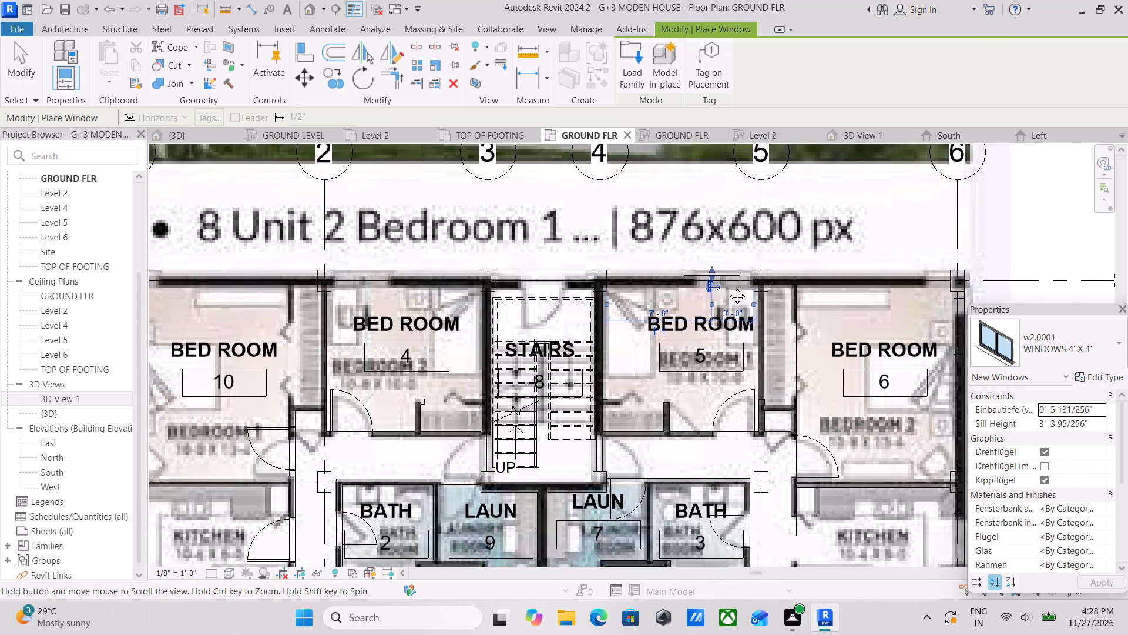
{"action": "middle_click_drag", "start_coordinate": [728, 288], "coordinate": [741, 292]}
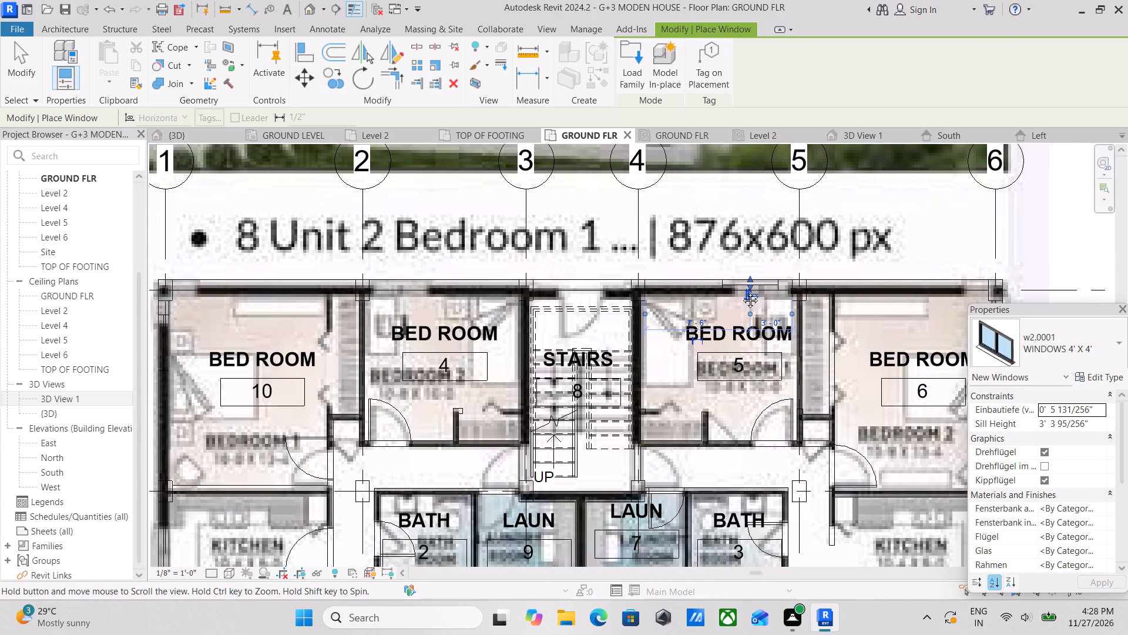
{"action": "middle_click_drag", "start_coordinate": [741, 292], "coordinate": [753, 238]}
{"action": "scroll", "coordinate": [753, 238], "scroll_direction": "down", "scroll_amount": 1}
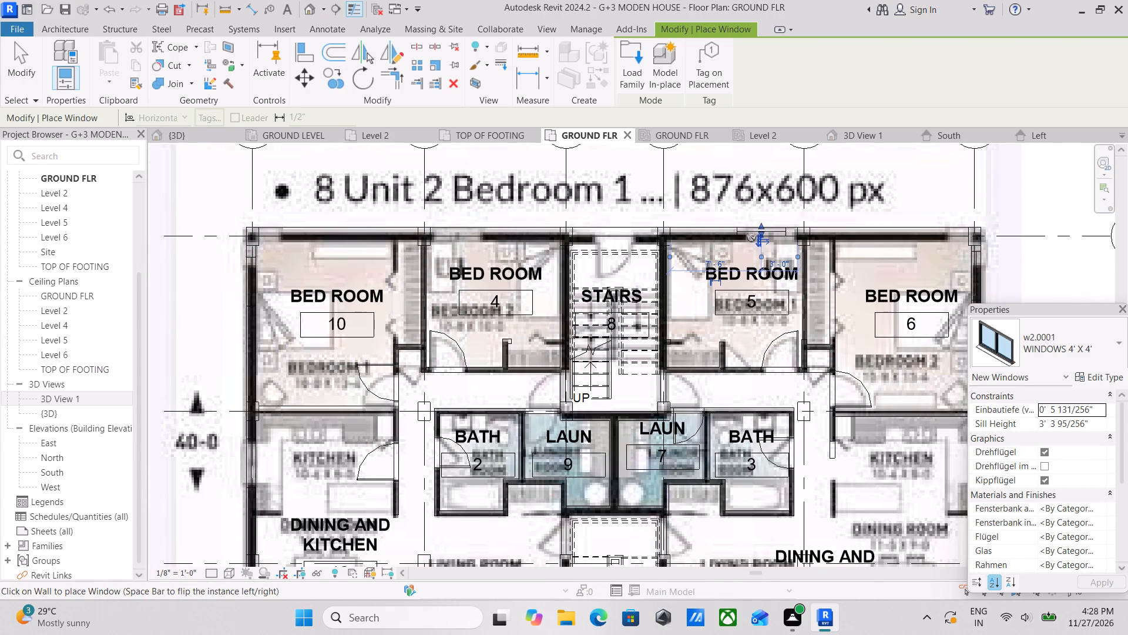
Place a 4' x 4' window in the grid A exterior wall of Bed Room 4, about 2'-0" from the partition near grid 2.
{"action": "scroll", "coordinate": [751, 238], "scroll_direction": "down", "scroll_amount": 2}
{"action": "middle_click_drag", "start_coordinate": [751, 238], "coordinate": [761, 165]}
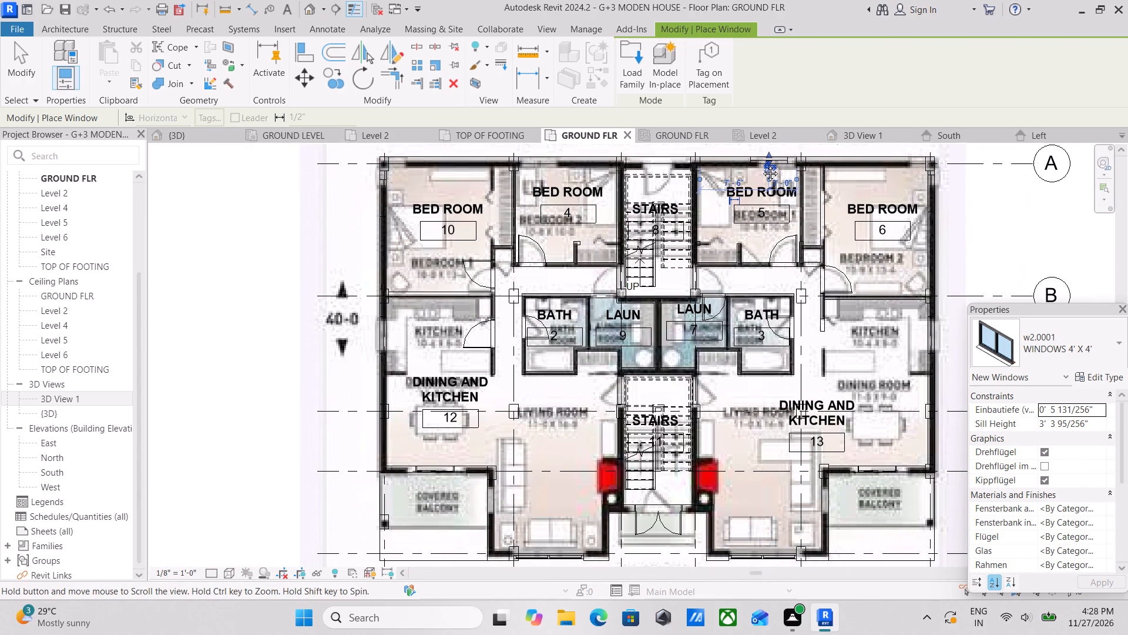
{"action": "middle_click_drag", "start_coordinate": [761, 165], "coordinate": [761, 141]}
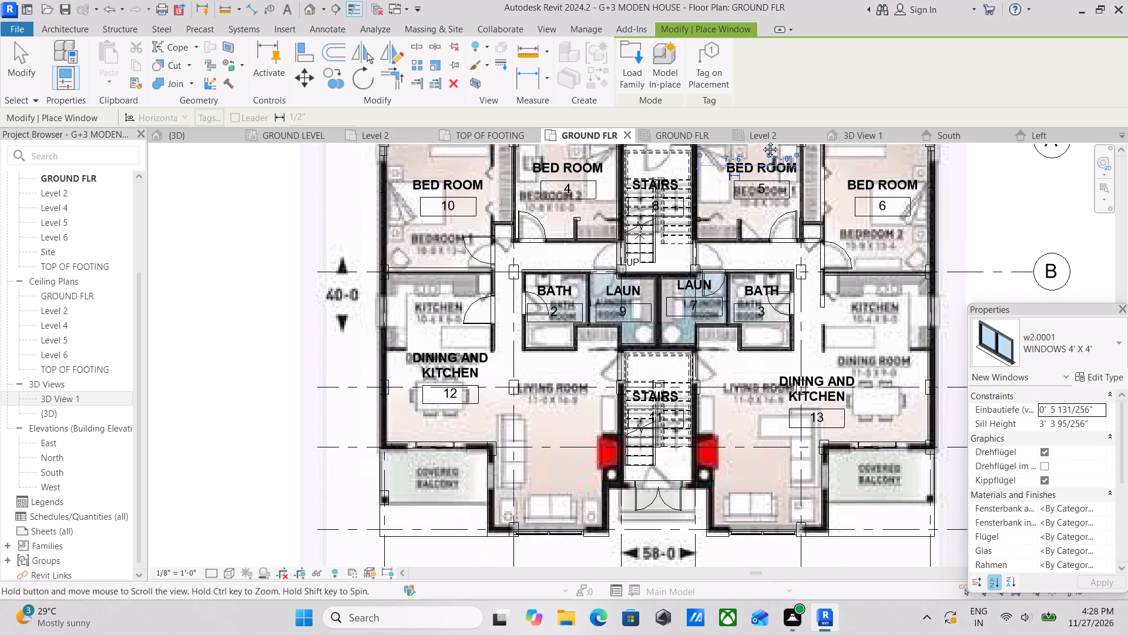
{"action": "middle_click_drag", "start_coordinate": [761, 141], "coordinate": [755, 183]}
{"action": "scroll", "coordinate": [755, 183], "scroll_direction": "up", "scroll_amount": 1}
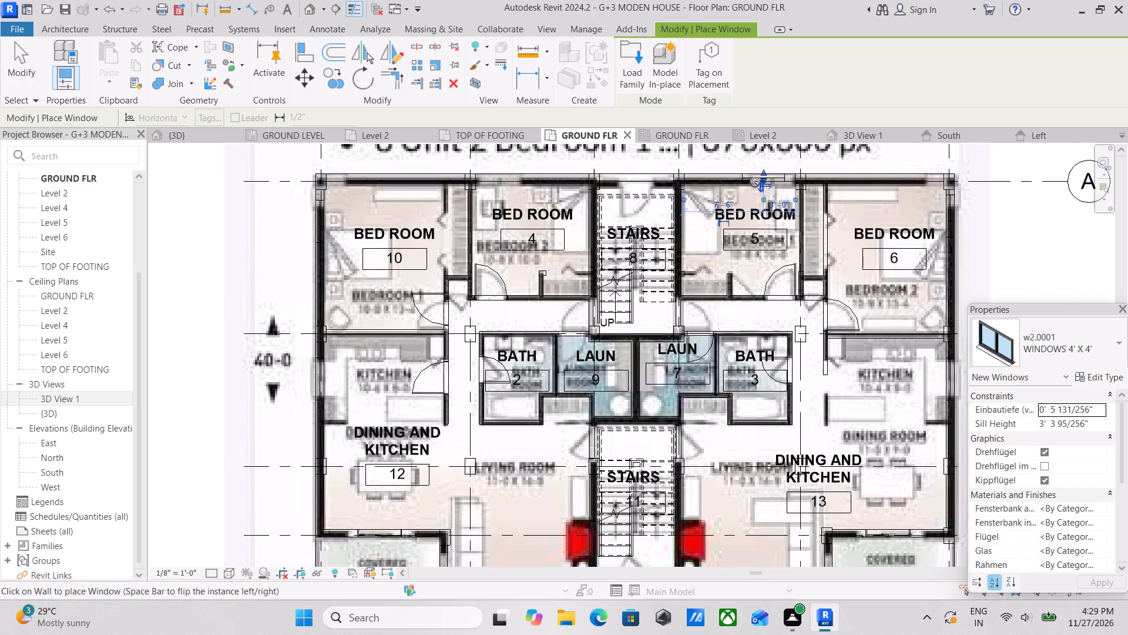
{"action": "scroll", "coordinate": [755, 183], "scroll_direction": "up", "scroll_amount": 2}
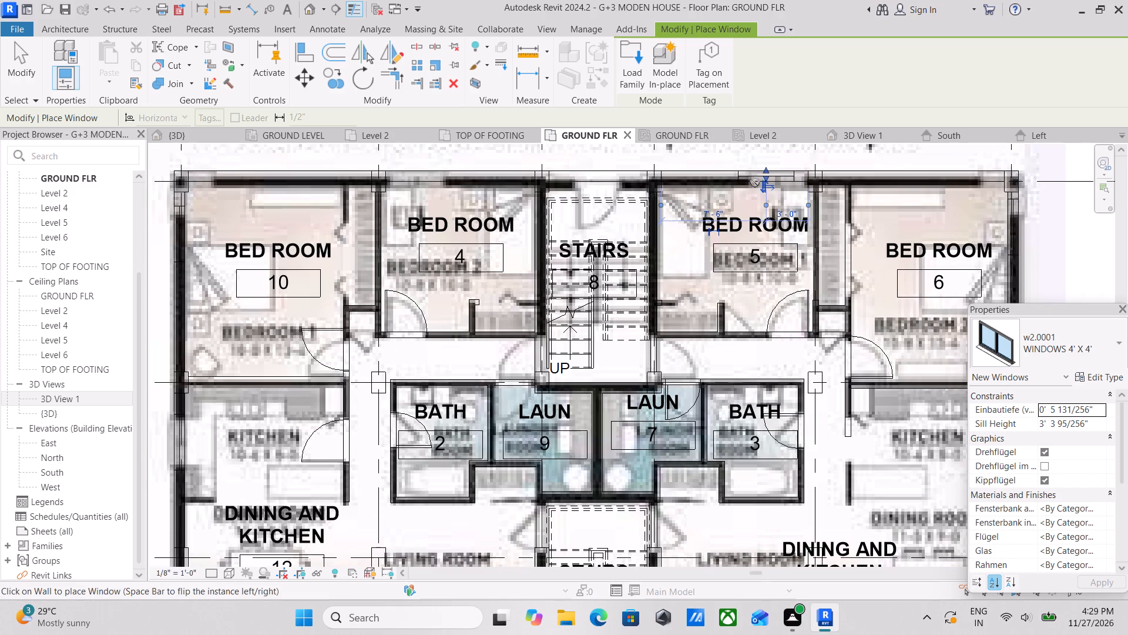
{"action": "scroll", "coordinate": [755, 183], "scroll_direction": "down", "scroll_amount": 3}
{"action": "middle_click_drag", "start_coordinate": [755, 183], "coordinate": [763, 256]}
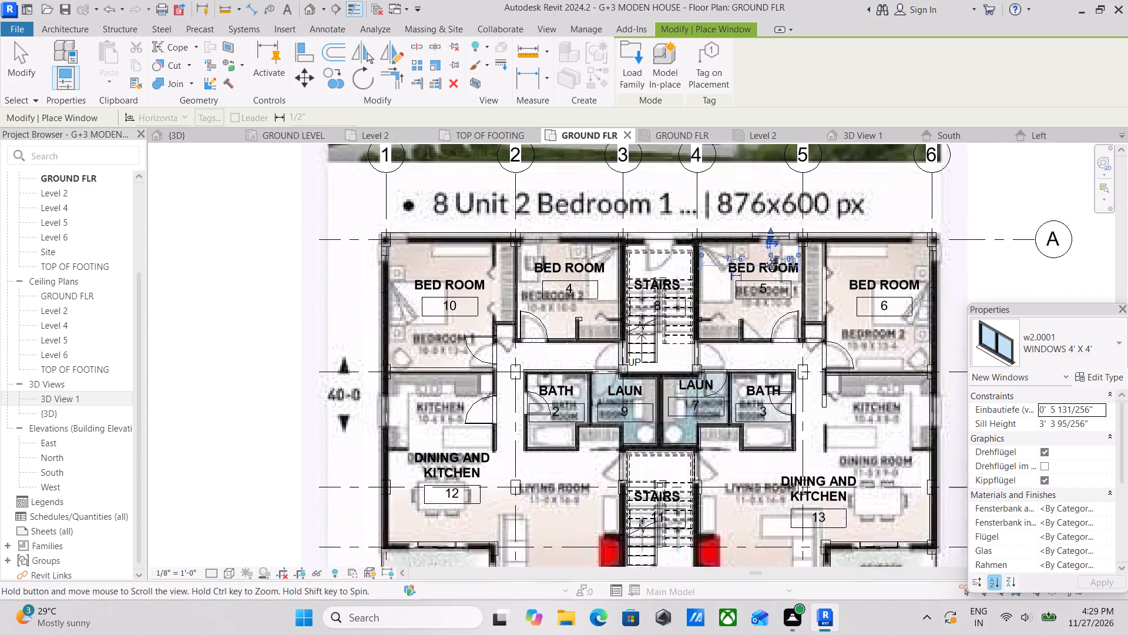
{"action": "middle_click_drag", "start_coordinate": [763, 256], "coordinate": [764, 272]}
{"action": "scroll", "coordinate": [763, 272], "scroll_direction": "up", "scroll_amount": 3}
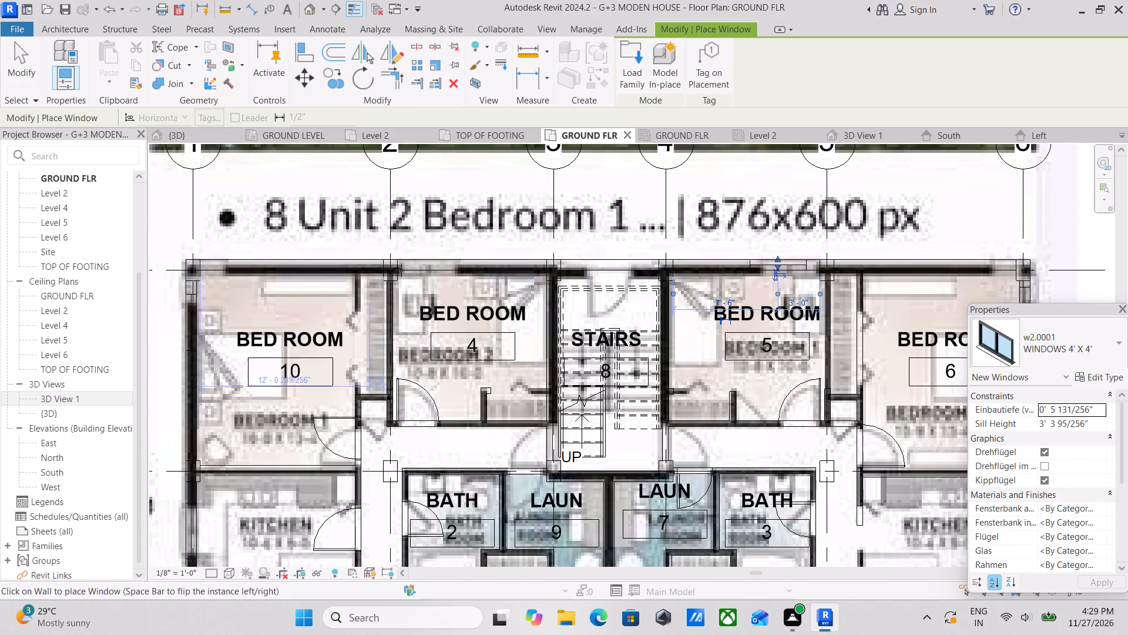
{"action": "scroll", "coordinate": [421, 271], "scroll_direction": "up", "scroll_amount": 4}
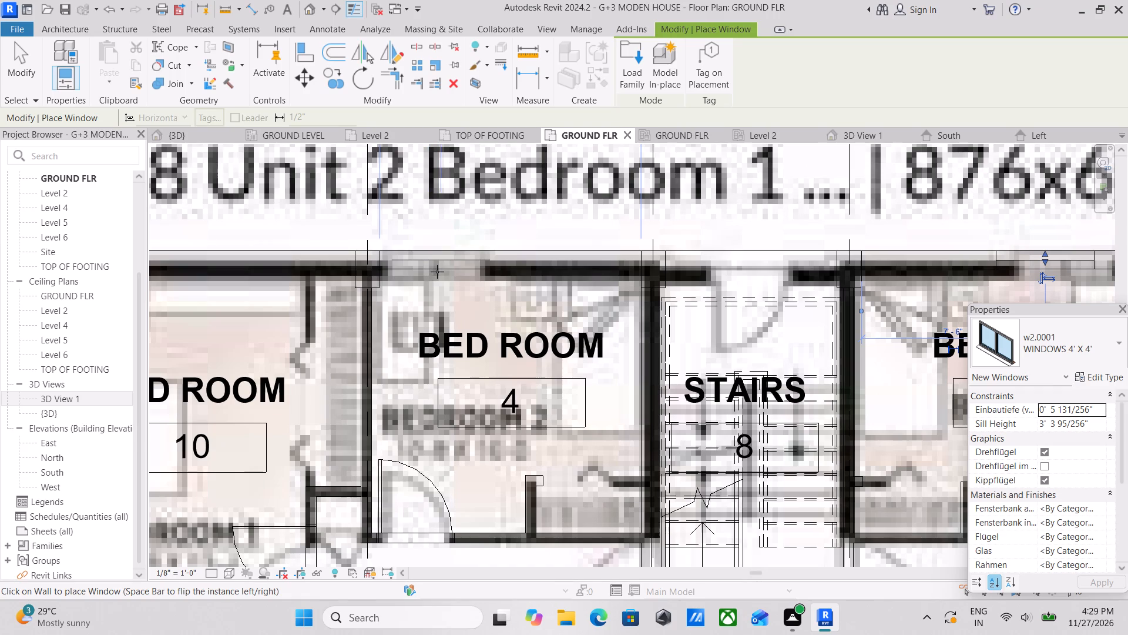
{"action": "left_click", "coordinate": [433, 273]}
{"action": "scroll", "coordinate": [433, 273], "scroll_direction": "down", "scroll_amount": 1}
{"action": "middle_click_drag", "start_coordinate": [433, 273], "coordinate": [439, 270]}
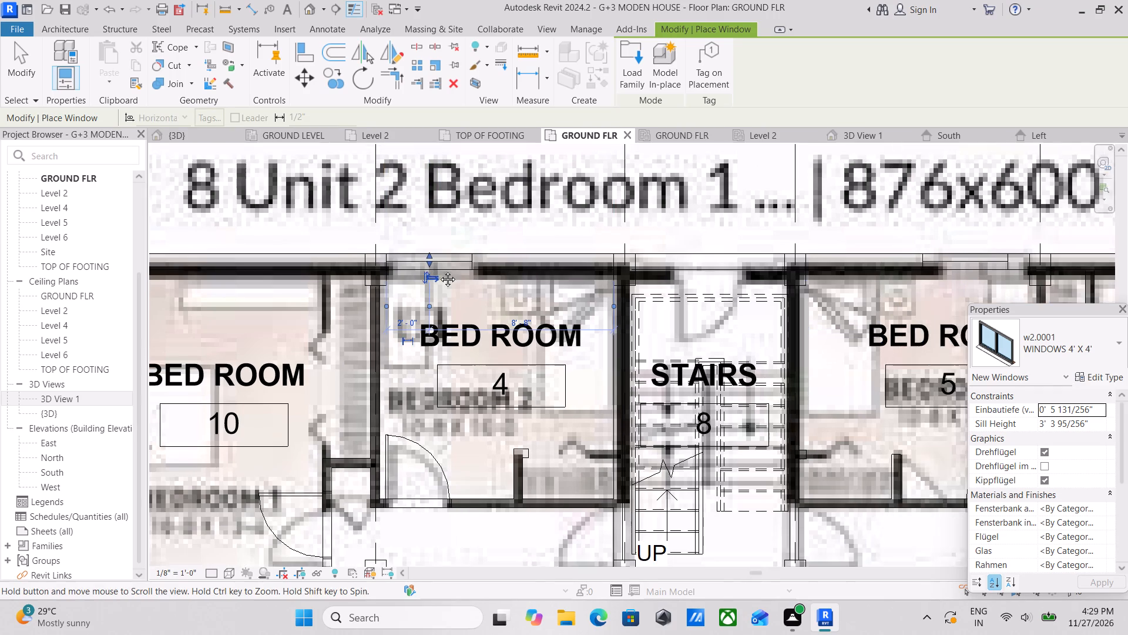
{"action": "middle_click_drag", "start_coordinate": [439, 270], "coordinate": [486, 243]}
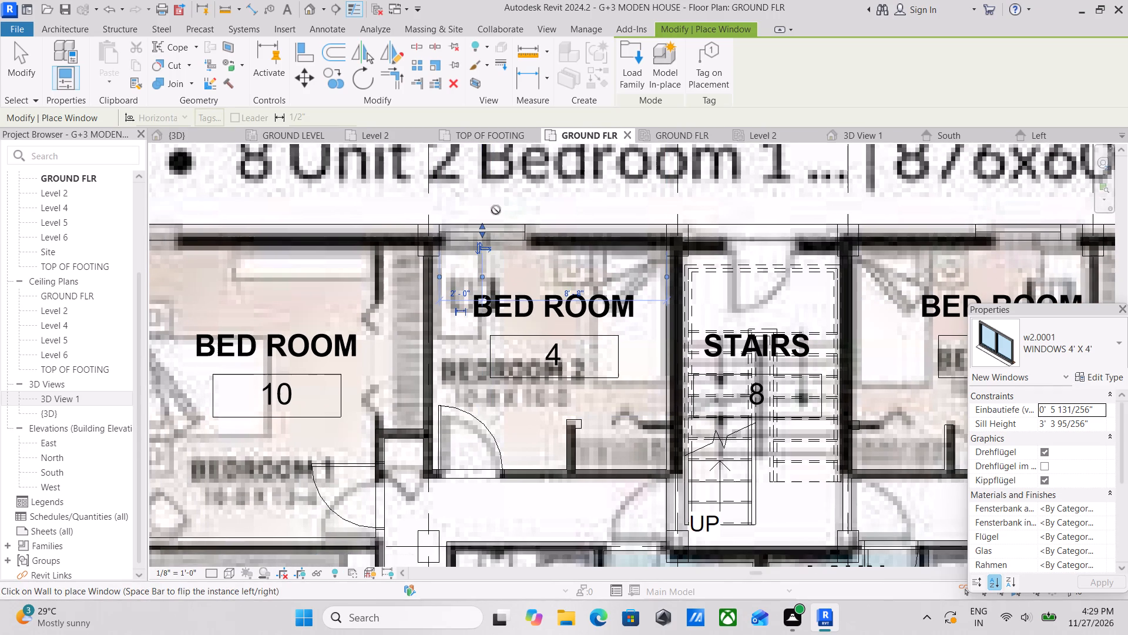
{"action": "scroll", "coordinate": [509, 199], "scroll_direction": "down", "scroll_amount": 2}
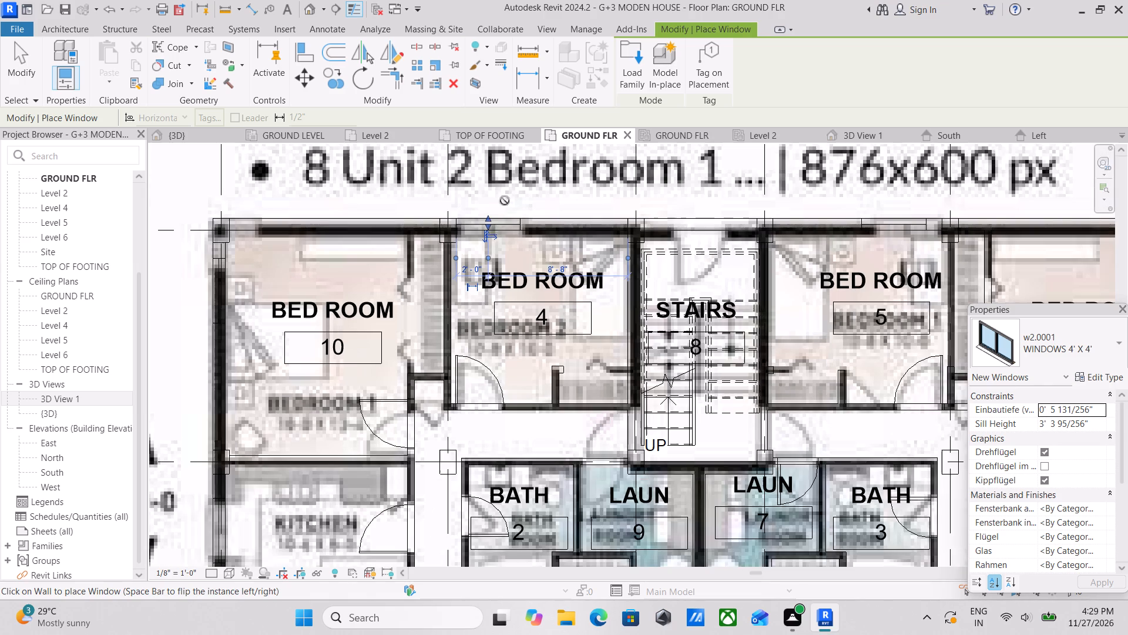
{"action": "middle_click_drag", "start_coordinate": [501, 243], "coordinate": [649, 231]}
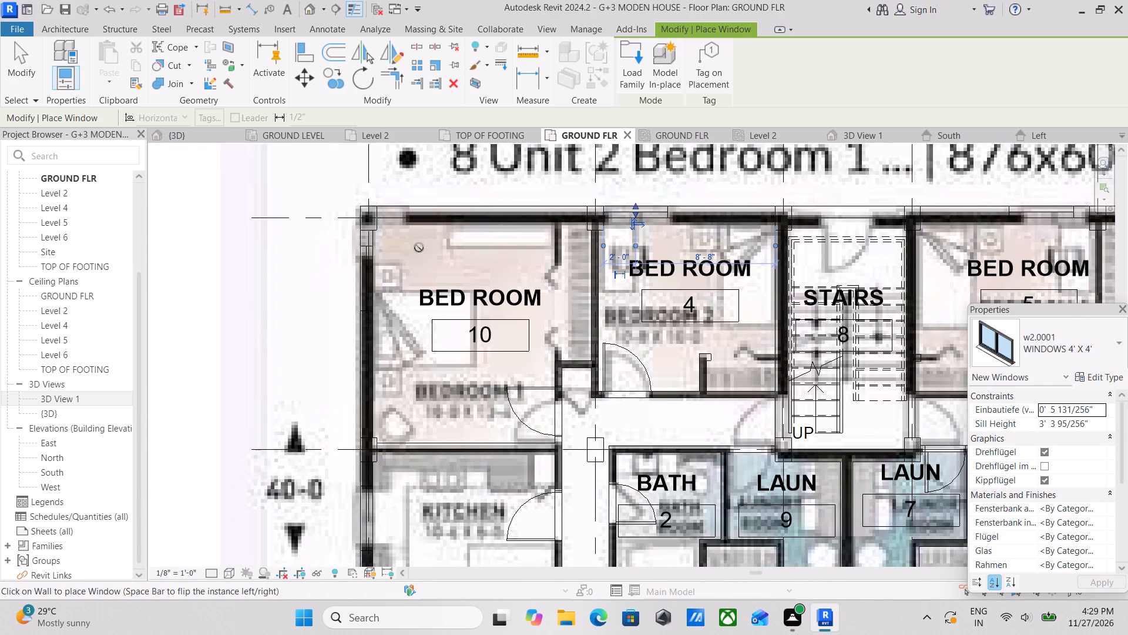
{"action": "scroll", "coordinate": [505, 235], "scroll_direction": "down", "scroll_amount": 1}
{"action": "middle_click_drag", "start_coordinate": [639, 229], "coordinate": [525, 230]}
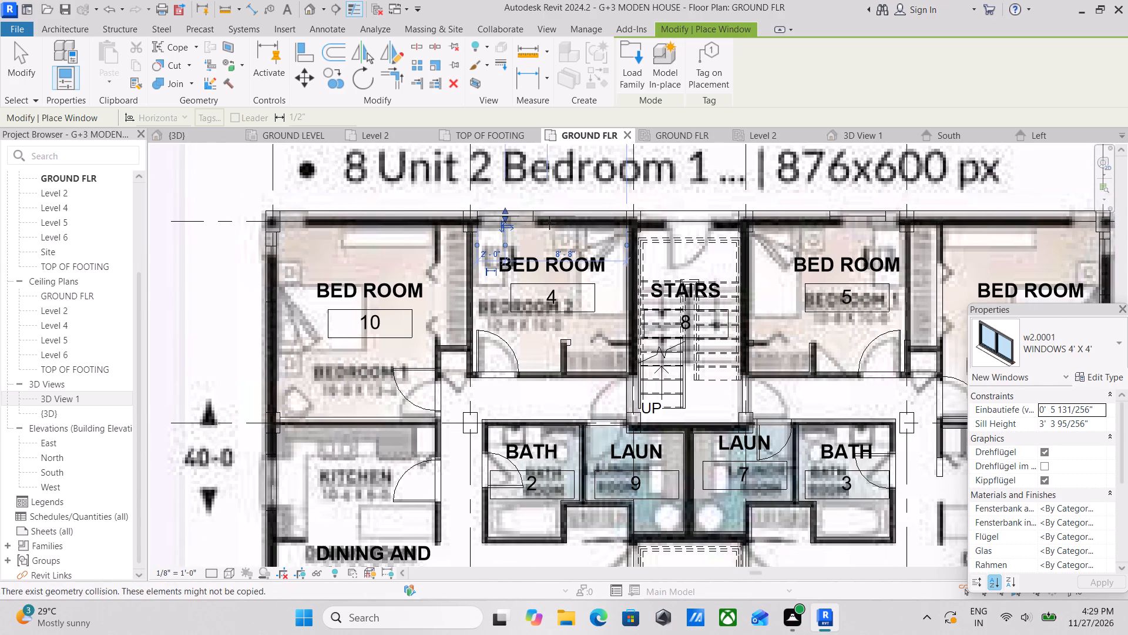
{"action": "scroll", "coordinate": [562, 219], "scroll_direction": "down", "scroll_amount": 1}
{"action": "middle_click_drag", "start_coordinate": [688, 238], "coordinate": [580, 217]}
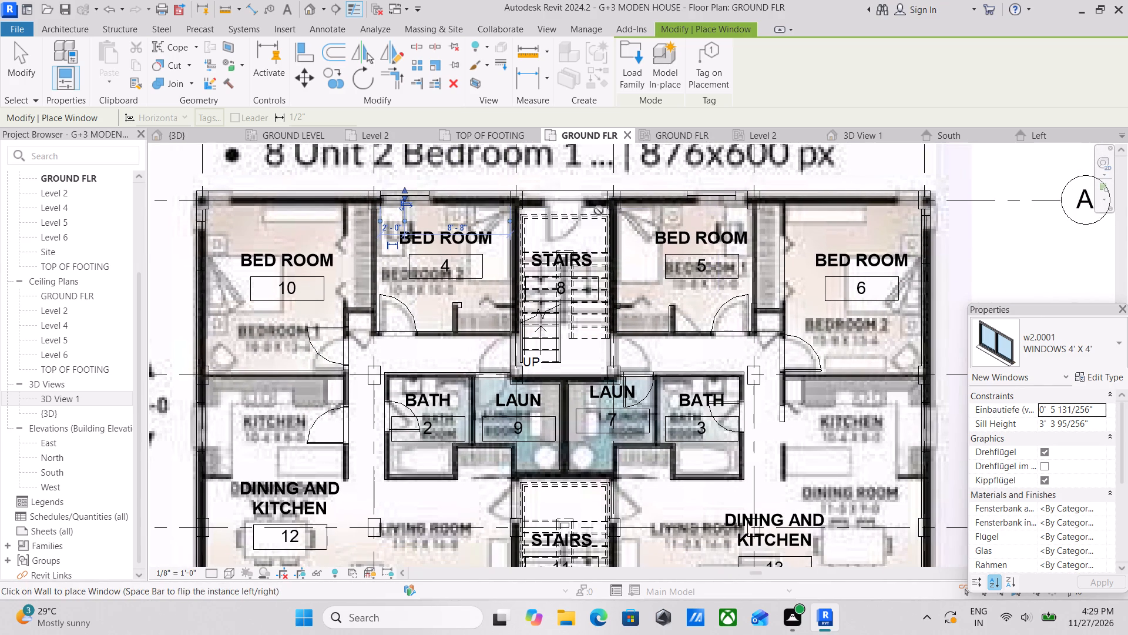
{"action": "scroll", "coordinate": [824, 205], "scroll_direction": "down", "scroll_amount": 2}
{"action": "middle_click_drag", "start_coordinate": [828, 208], "coordinate": [824, 140]}
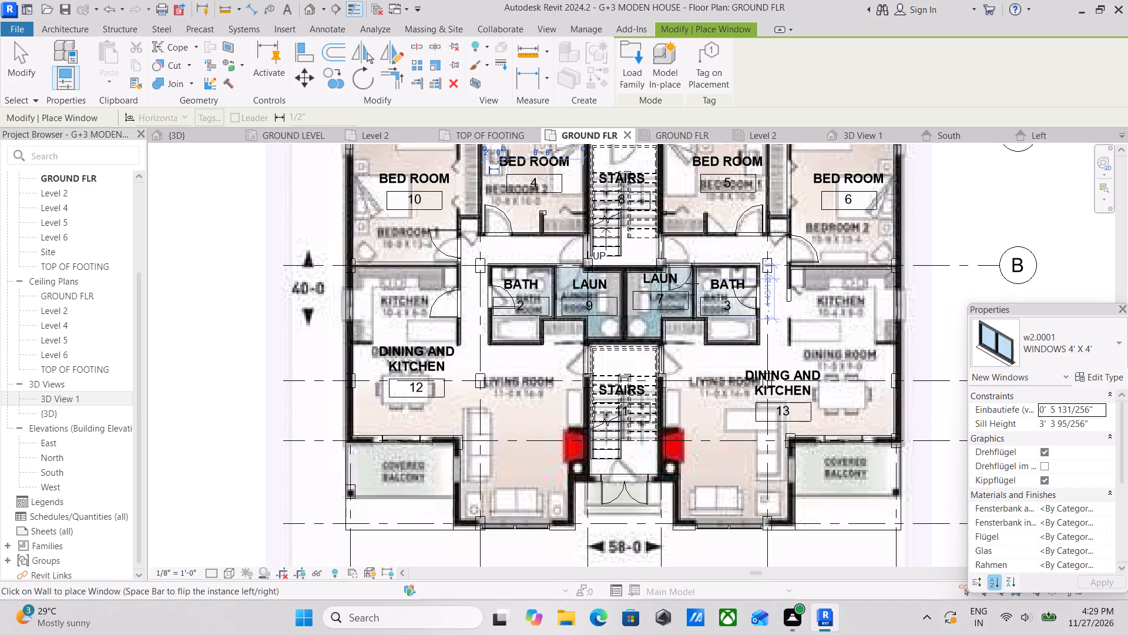
{"action": "key", "text": "Escape"}
{"action": "key", "text": "Escape"}
{"action": "key", "text": "Escape"}
{"action": "key", "text": "Escape"}
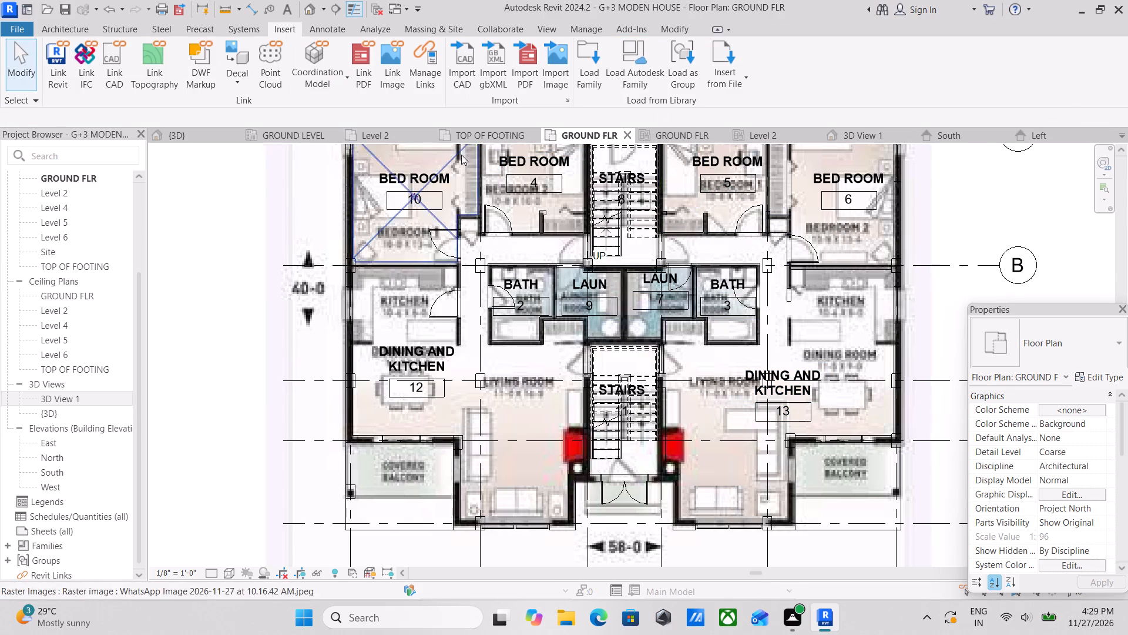
Inspect the placed windows, doors and storefronts on the building's sides and front in the 3D view.
{"action": "scroll", "coordinate": [475, 153], "scroll_direction": "down", "scroll_amount": 1}
{"action": "left_click", "coordinate": [177, 135]}
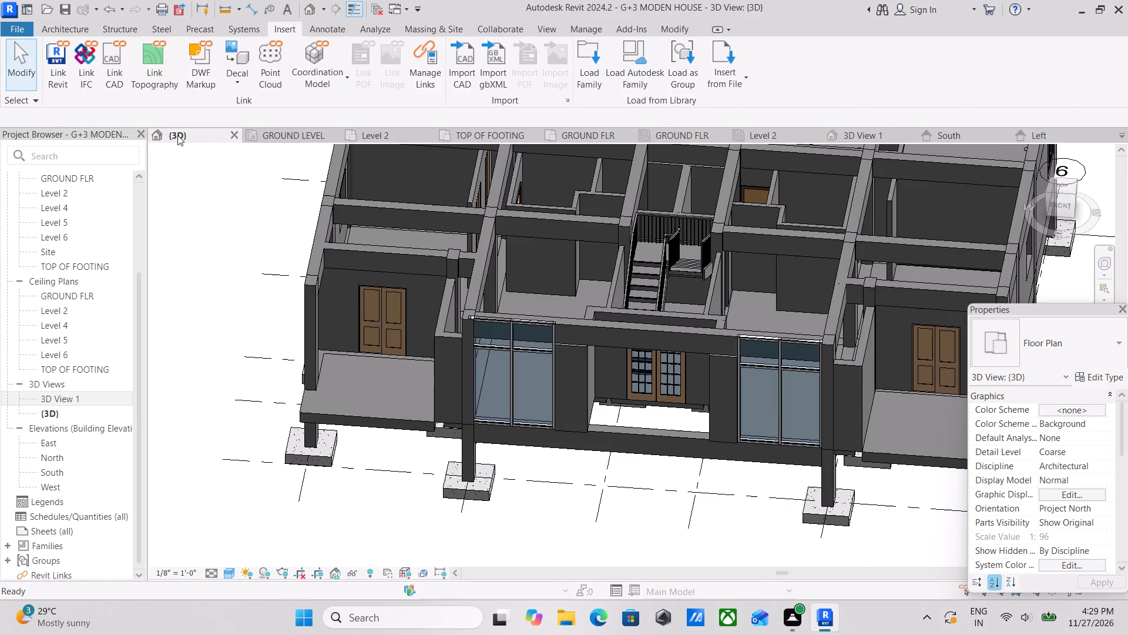
{"action": "middle_click_drag", "start_coordinate": [538, 225], "coordinate": [448, 247]}
{"action": "scroll", "coordinate": [588, 314], "scroll_direction": "up", "scroll_amount": 2}
{"action": "scroll", "coordinate": [736, 371], "scroll_direction": "down", "scroll_amount": 1}
{"action": "middle_click_drag", "start_coordinate": [736, 371], "coordinate": [604, 366]}
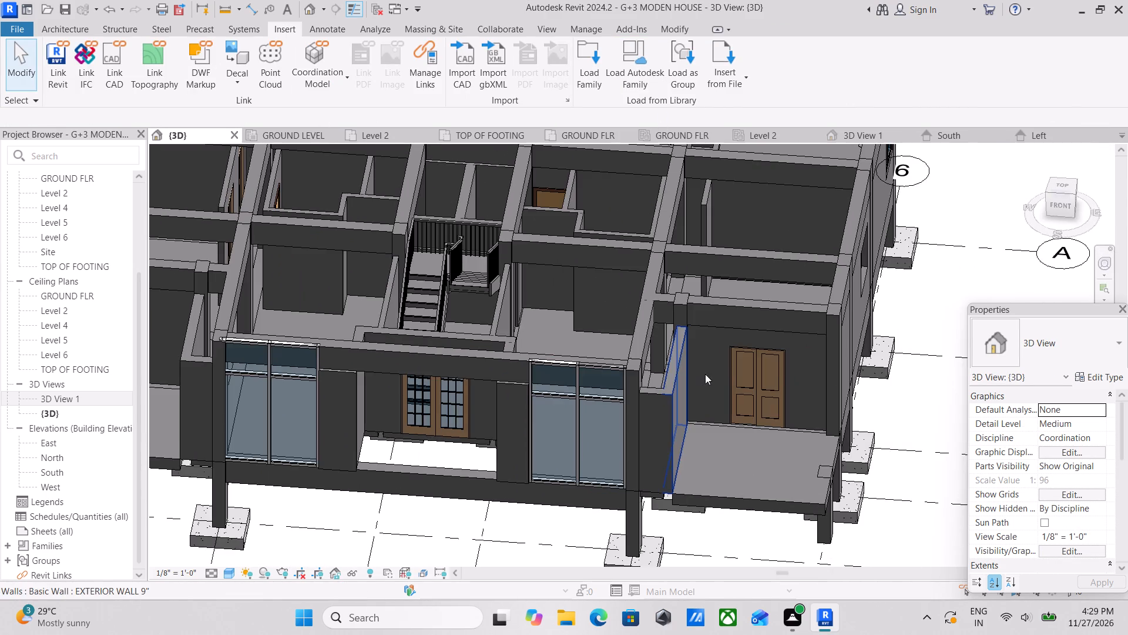
{"action": "middle_click_drag", "start_coordinate": [714, 370], "coordinate": [609, 341], "text": "shift"}
{"action": "middle_click_drag", "start_coordinate": [601, 348], "coordinate": [628, 342]}
{"action": "middle_click_drag", "start_coordinate": [616, 346], "coordinate": [626, 343]}
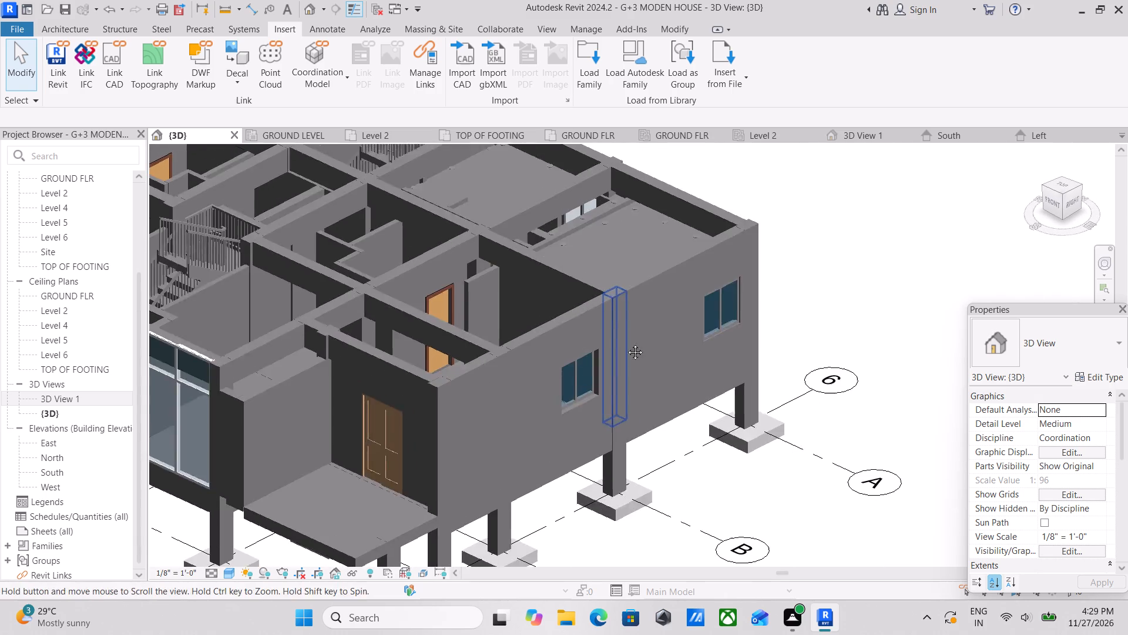
{"action": "middle_click_drag", "start_coordinate": [626, 343], "coordinate": [627, 343]}
{"action": "scroll", "coordinate": [622, 344], "scroll_direction": "up", "scroll_amount": 2, "text": "shift"}
{"action": "middle_click_drag", "start_coordinate": [571, 341], "coordinate": [694, 343]}
{"action": "middle_click_drag", "start_coordinate": [694, 343], "coordinate": [716, 366]}
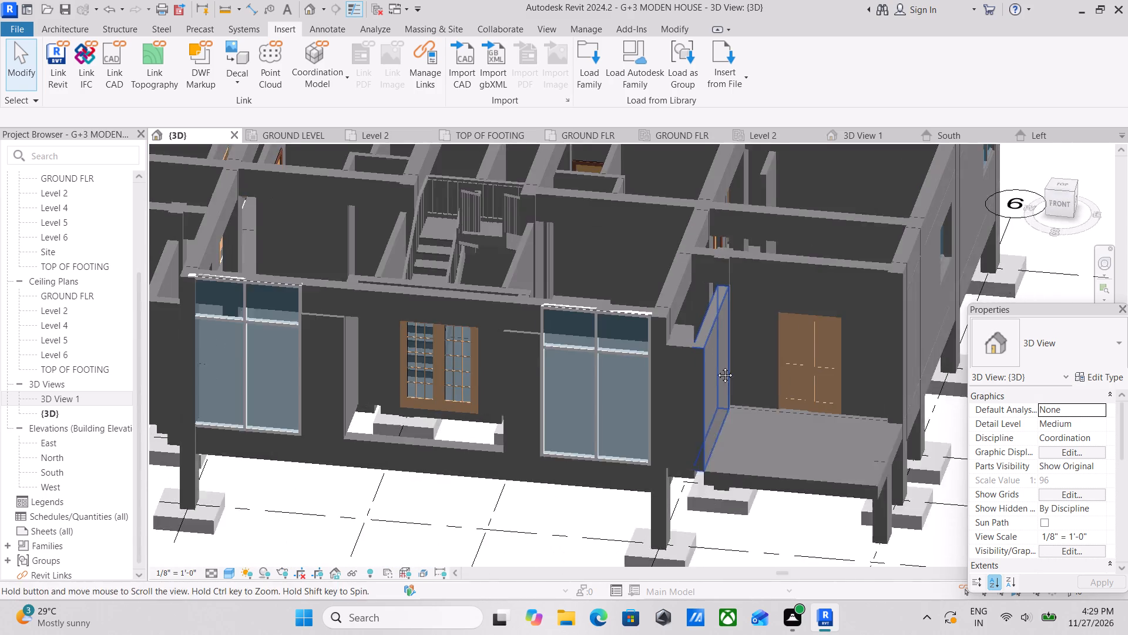
{"action": "middle_click_drag", "start_coordinate": [716, 366], "coordinate": [756, 380]}
{"action": "middle_click_drag", "start_coordinate": [700, 360], "coordinate": [818, 291], "text": "shift"}
{"action": "middle_click_drag", "start_coordinate": [686, 306], "coordinate": [801, 324]}
{"action": "middle_click_drag", "start_coordinate": [606, 320], "coordinate": [602, 341]}
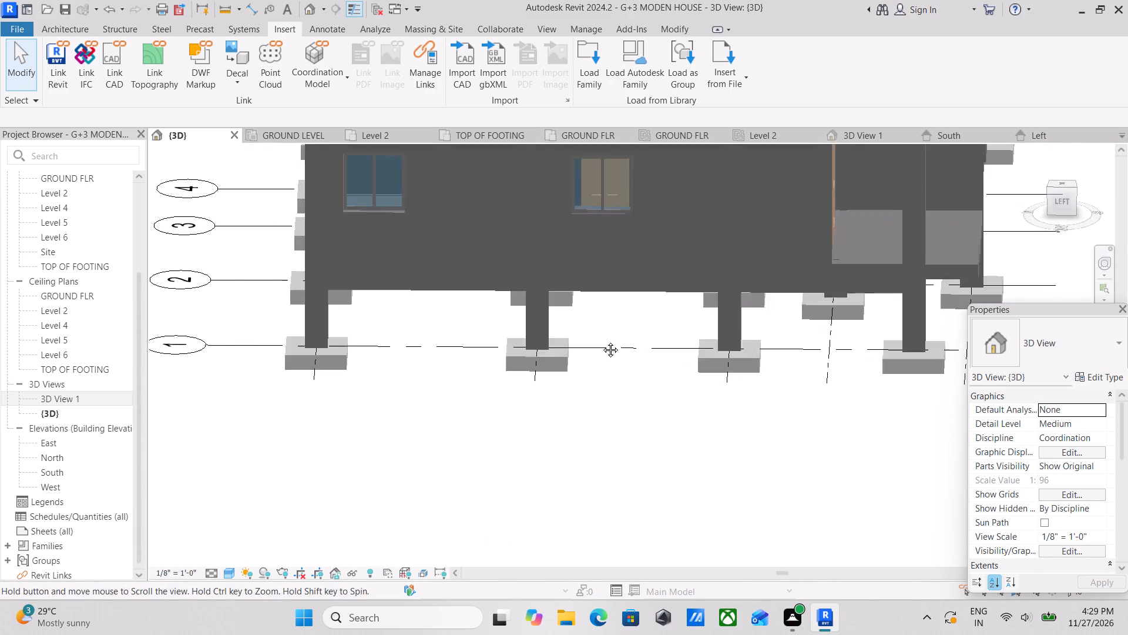
{"action": "middle_click_drag", "start_coordinate": [602, 341], "coordinate": [584, 425]}
{"action": "middle_click_drag", "start_coordinate": [620, 376], "coordinate": [659, 375]}
{"action": "middle_click_drag", "start_coordinate": [663, 370], "coordinate": [577, 349]}
{"action": "middle_click_drag", "start_coordinate": [657, 335], "coordinate": [594, 348], "text": "shift"}
{"action": "scroll", "coordinate": [579, 353], "scroll_direction": "up", "scroll_amount": 1}
{"action": "scroll", "coordinate": [579, 353], "scroll_direction": "down", "scroll_amount": 2, "text": "shift"}
{"action": "middle_click_drag", "start_coordinate": [579, 353], "coordinate": [525, 392], "text": "shift"}
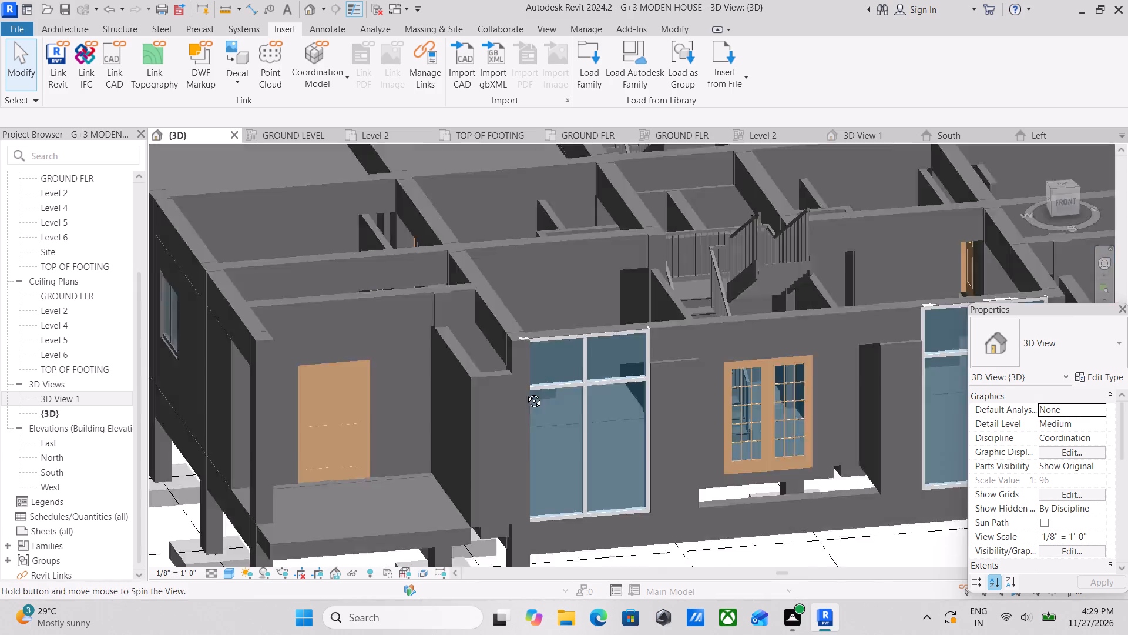
{"action": "middle_click_drag", "start_coordinate": [525, 392], "coordinate": [524, 393], "text": "shift"}
{"action": "scroll", "coordinate": [525, 393], "scroll_direction": "down", "scroll_amount": 1}
{"action": "middle_click_drag", "start_coordinate": [525, 393], "coordinate": [634, 234]}
{"action": "scroll", "coordinate": [626, 233], "scroll_direction": "down", "scroll_amount": 3, "text": "shift"}
{"action": "middle_click_drag", "start_coordinate": [626, 233], "coordinate": [661, 272], "text": "shift"}
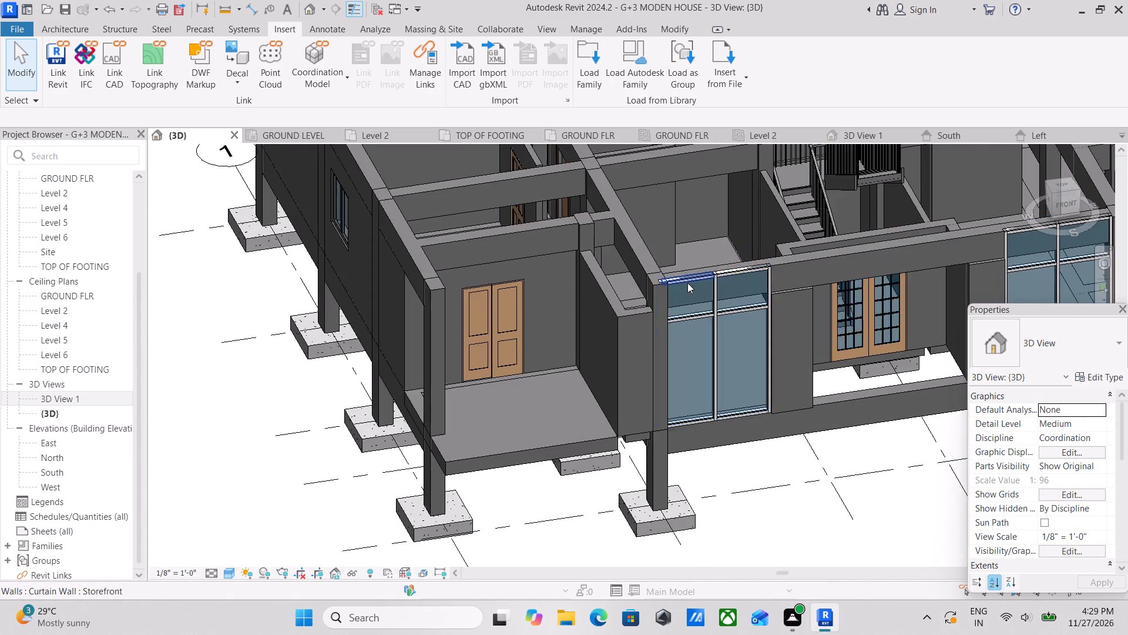
{"action": "middle_click_drag", "start_coordinate": [689, 285], "coordinate": [655, 291], "text": "shift"}
{"action": "scroll", "coordinate": [629, 300], "scroll_direction": "down", "scroll_amount": 2}
{"action": "middle_click_drag", "start_coordinate": [550, 308], "coordinate": [581, 296]}
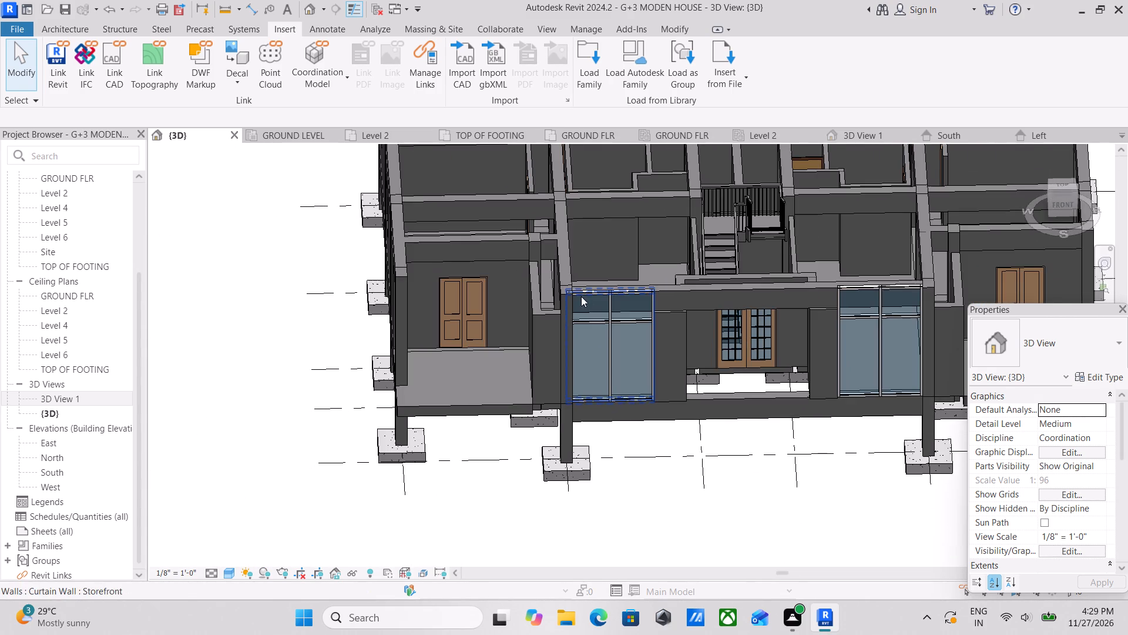
{"action": "middle_click_drag", "start_coordinate": [617, 310], "coordinate": [597, 223]}
{"action": "scroll", "coordinate": [682, 215], "scroll_direction": "up", "scroll_amount": 2, "text": "shift"}
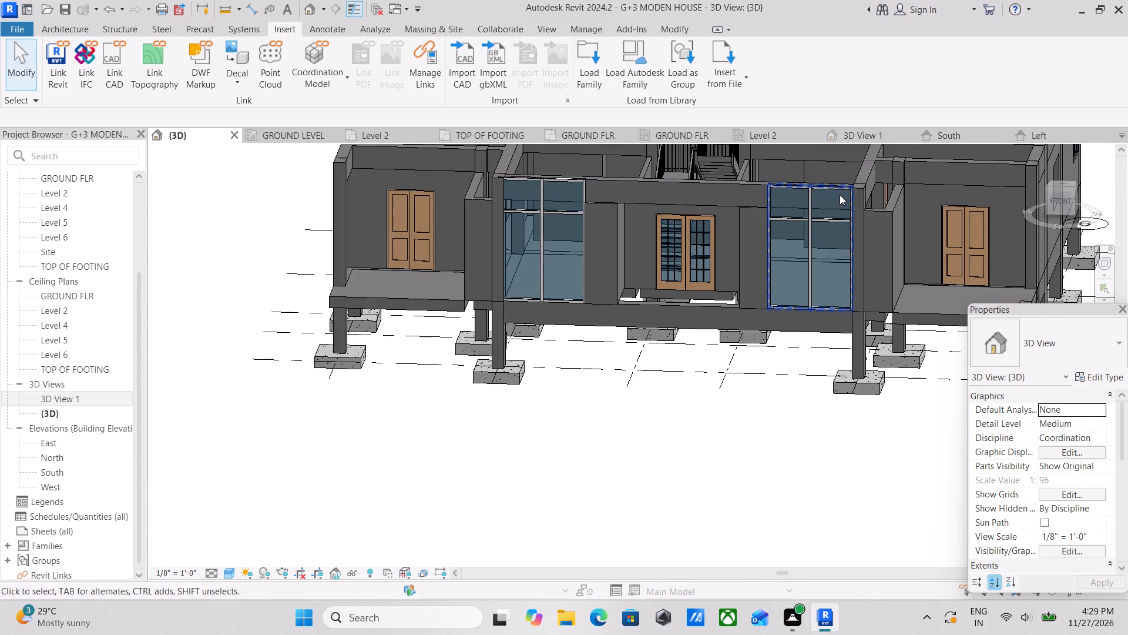
{"action": "left_click", "coordinate": [830, 197]}
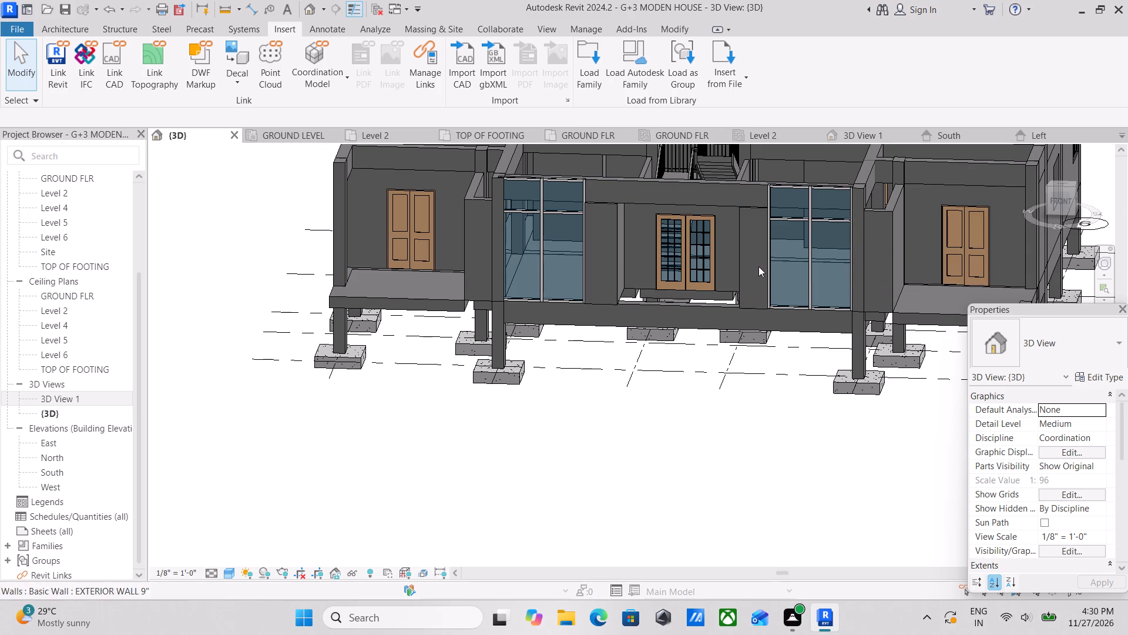
Delete the 12 x 24 concrete beam at ground level running below the two storefronts and across the front entrance.
{"action": "scroll", "coordinate": [694, 251], "scroll_direction": "up", "scroll_amount": 2}
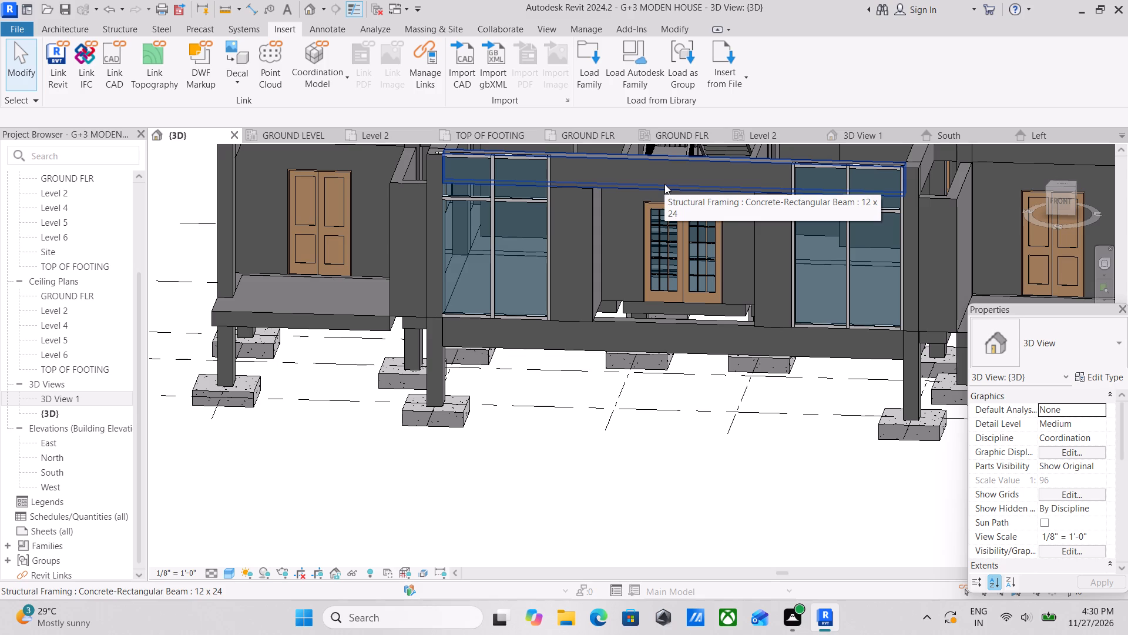
{"action": "scroll", "coordinate": [589, 210], "scroll_direction": "up", "scroll_amount": 3}
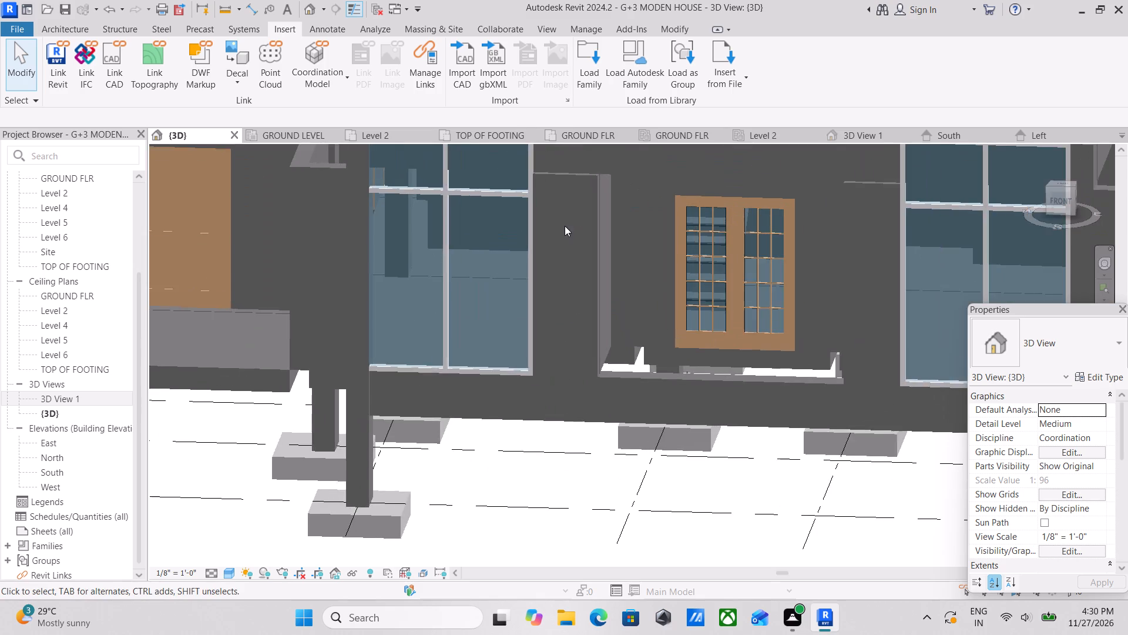
{"action": "scroll", "coordinate": [637, 253], "scroll_direction": "down", "scroll_amount": 2}
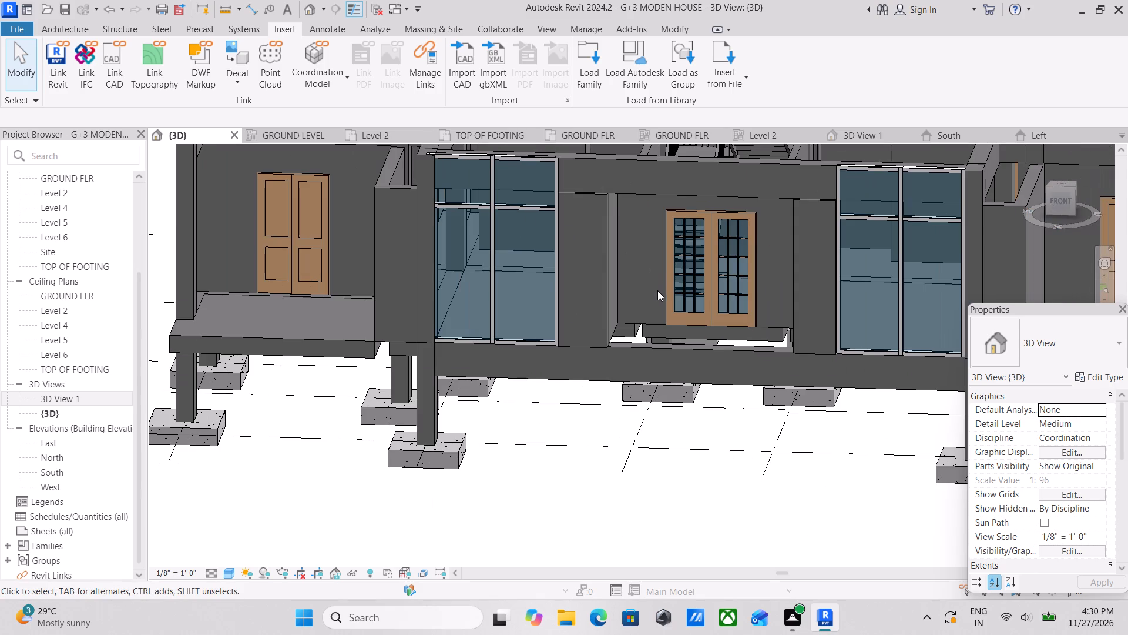
{"action": "left_click", "coordinate": [684, 349]}
{"action": "middle_click_drag", "start_coordinate": [710, 350], "coordinate": [640, 343]}
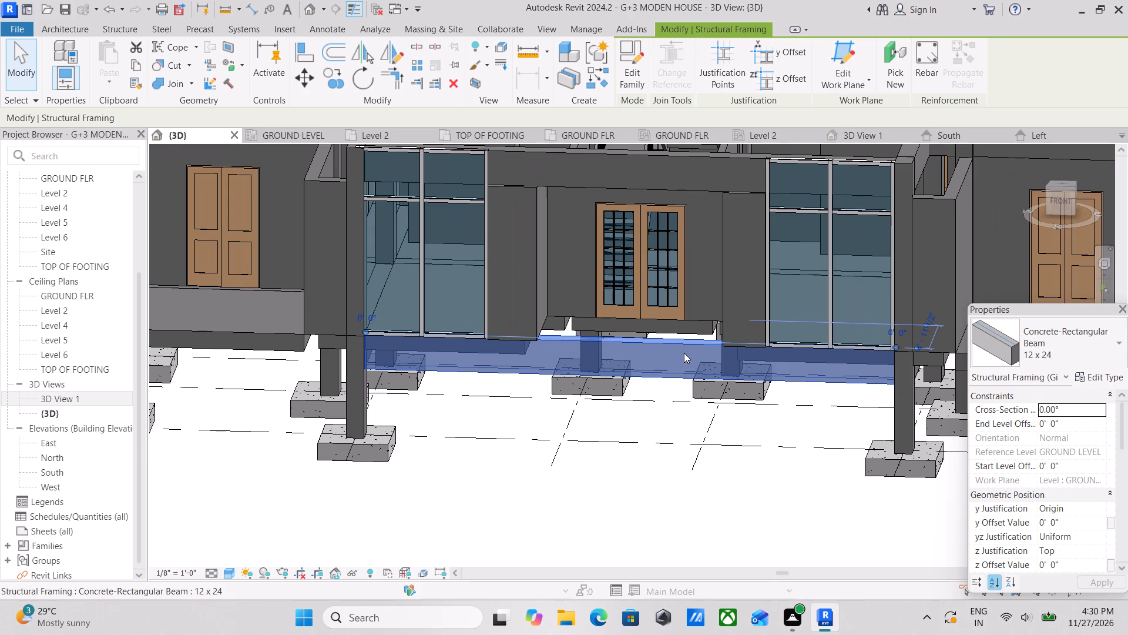
{"action": "right_click", "coordinate": [676, 356]}
{"action": "left_click", "coordinate": [709, 372]}
Examine the front entrance, stairs and overall building frame in the 3D view.
{"action": "scroll", "coordinate": [609, 352], "scroll_direction": "down", "scroll_amount": 1}
{"action": "middle_click_drag", "start_coordinate": [609, 352], "coordinate": [622, 391]}
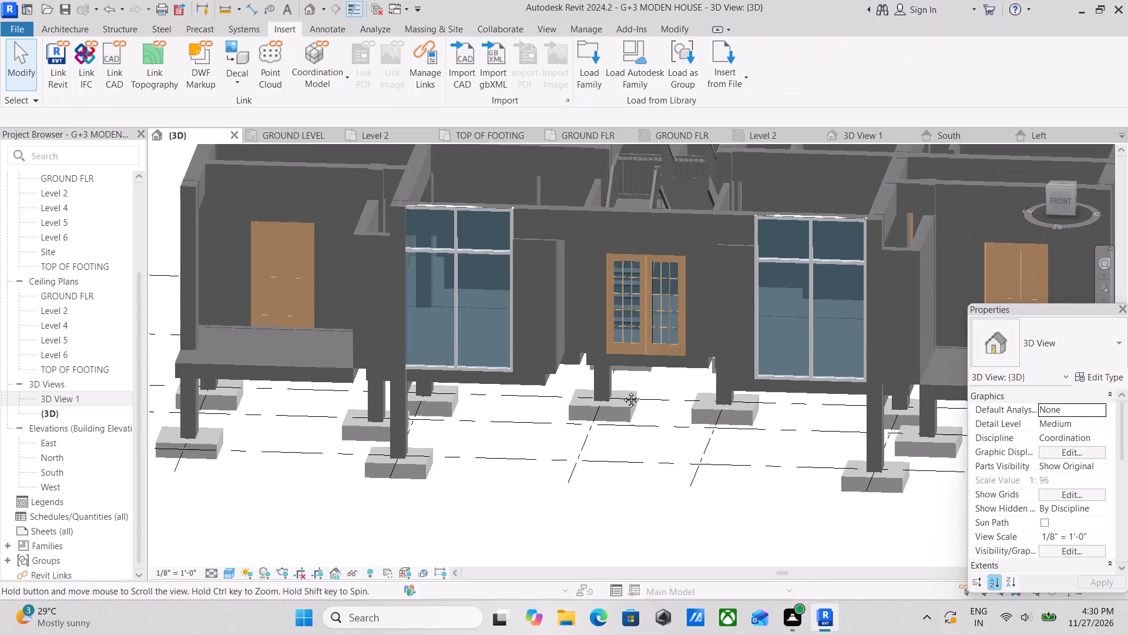
{"action": "middle_click_drag", "start_coordinate": [622, 391], "coordinate": [623, 393]}
{"action": "middle_click_drag", "start_coordinate": [602, 392], "coordinate": [597, 441]}
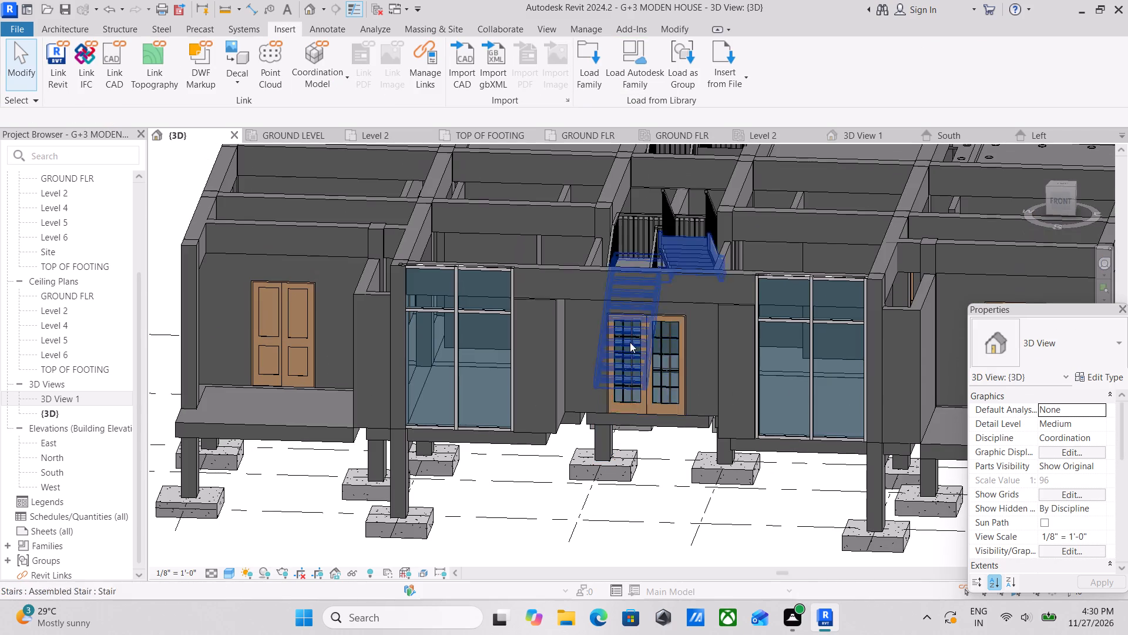
{"action": "scroll", "coordinate": [590, 282], "scroll_direction": "up", "scroll_amount": 1}
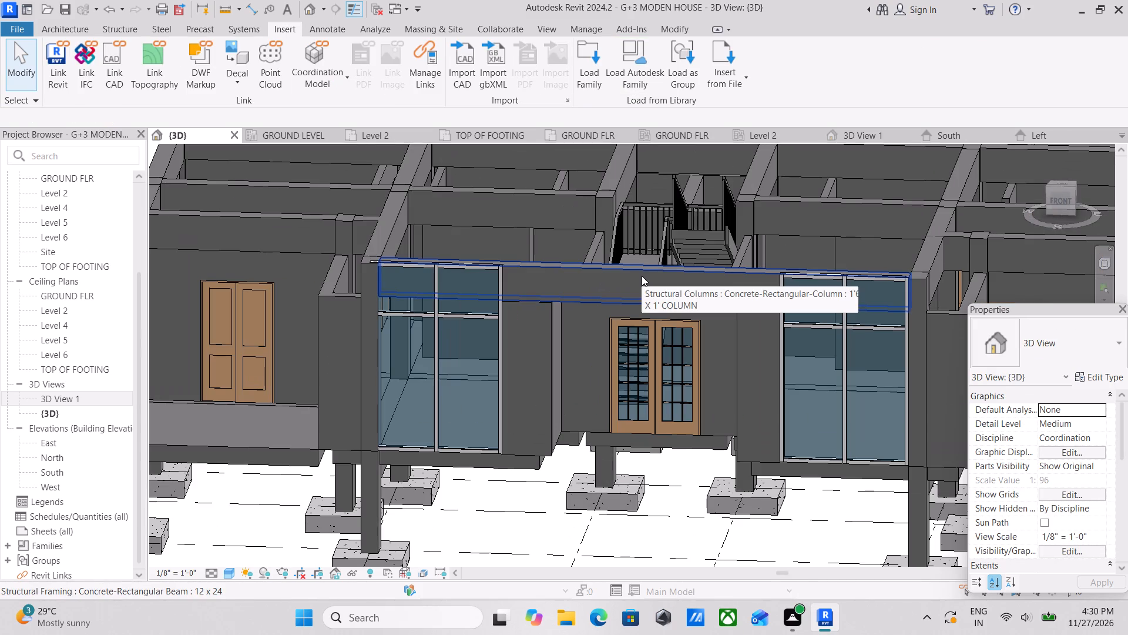
{"action": "scroll", "coordinate": [642, 276], "scroll_direction": "down", "scroll_amount": 3}
{"action": "middle_click_drag", "start_coordinate": [642, 276], "coordinate": [639, 336]}
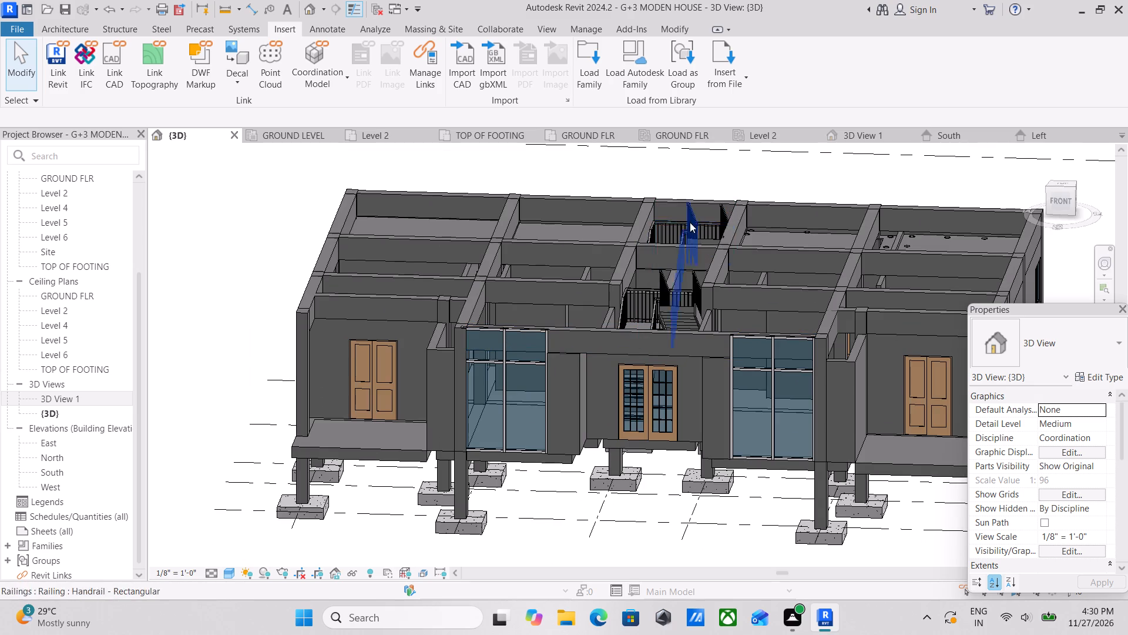
{"action": "middle_click_drag", "start_coordinate": [454, 356], "coordinate": [380, 341]}
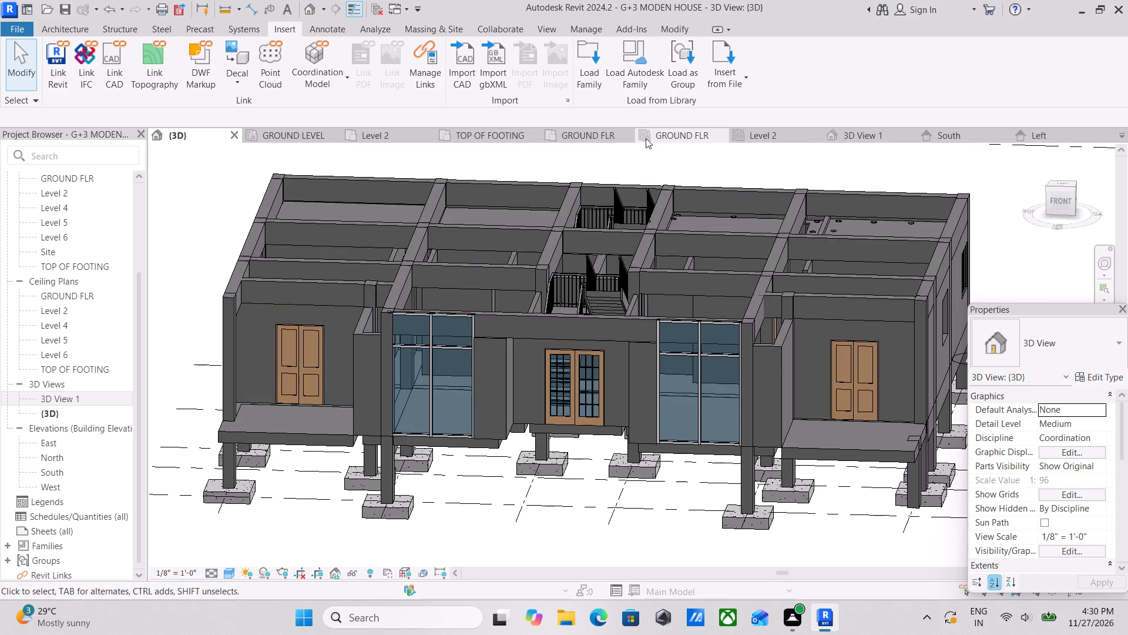
Switch to the GROUND FLR floor plan and examine the covered balcony's floor below Dining and Kitchen 12.
{"action": "left_click", "coordinate": [596, 131]}
{"action": "middle_click_drag", "start_coordinate": [355, 441], "coordinate": [414, 377]}
{"action": "scroll", "coordinate": [414, 376], "scroll_direction": "up", "scroll_amount": 1}
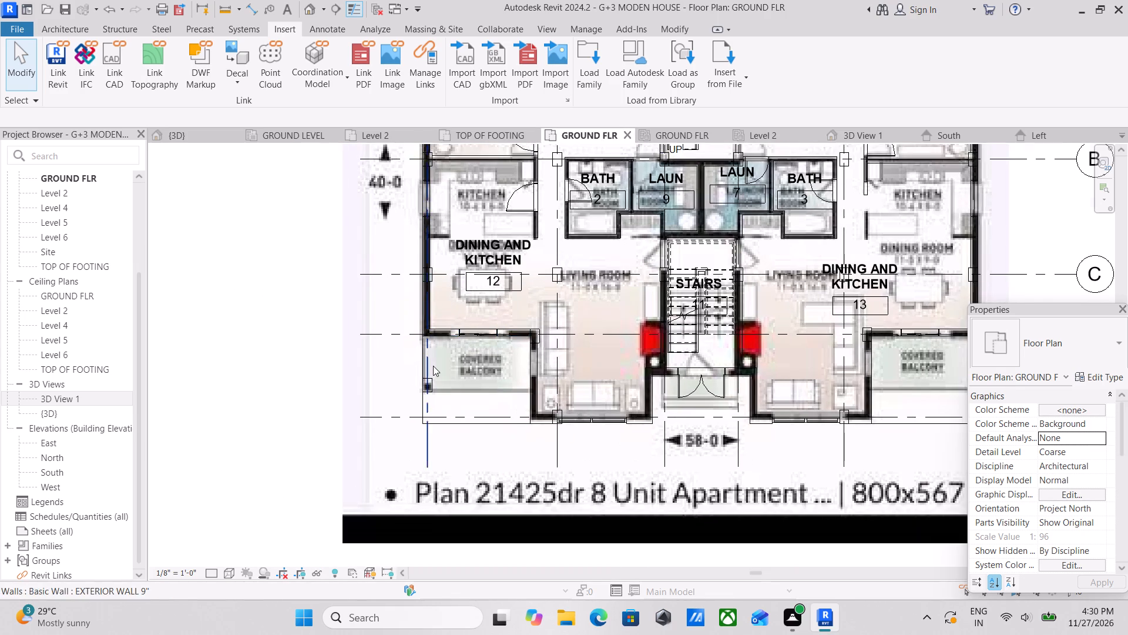
{"action": "scroll", "coordinate": [433, 366], "scroll_direction": "up", "scroll_amount": 1}
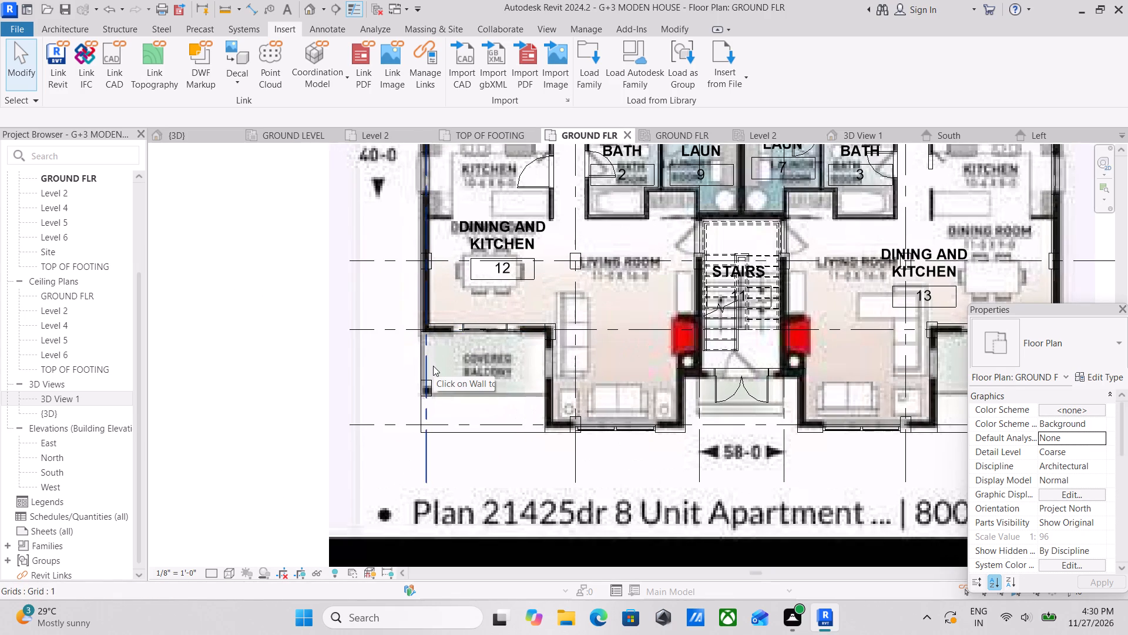
{"action": "scroll", "coordinate": [395, 399], "scroll_direction": "up", "scroll_amount": 2}
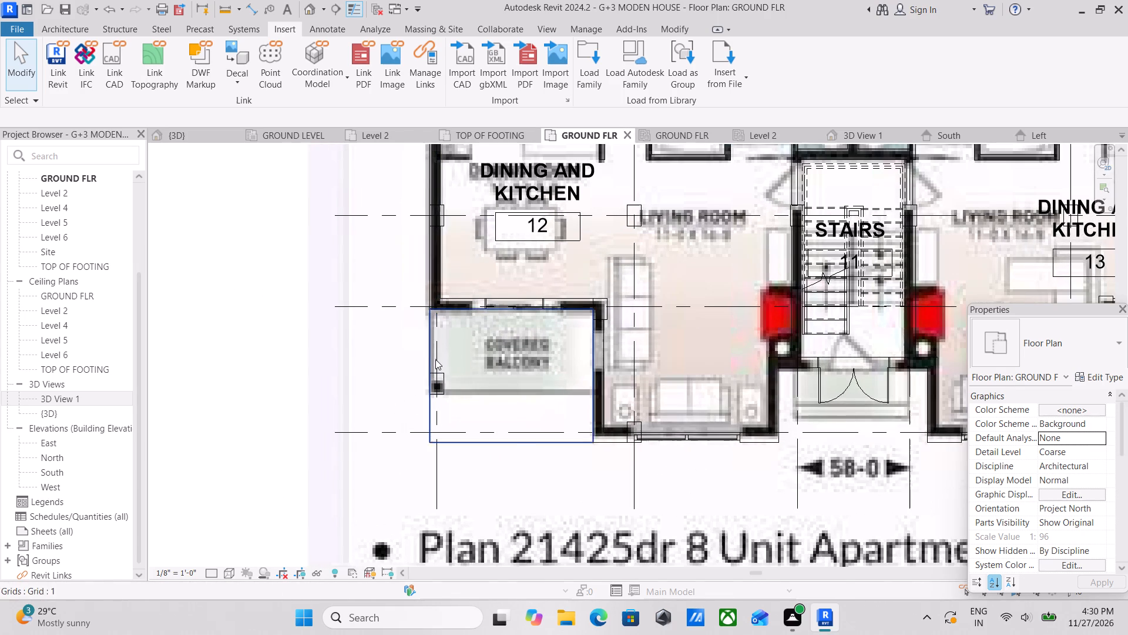
{"action": "scroll", "coordinate": [435, 359], "scroll_direction": "up", "scroll_amount": 1}
{"action": "left_click", "coordinate": [468, 457]}
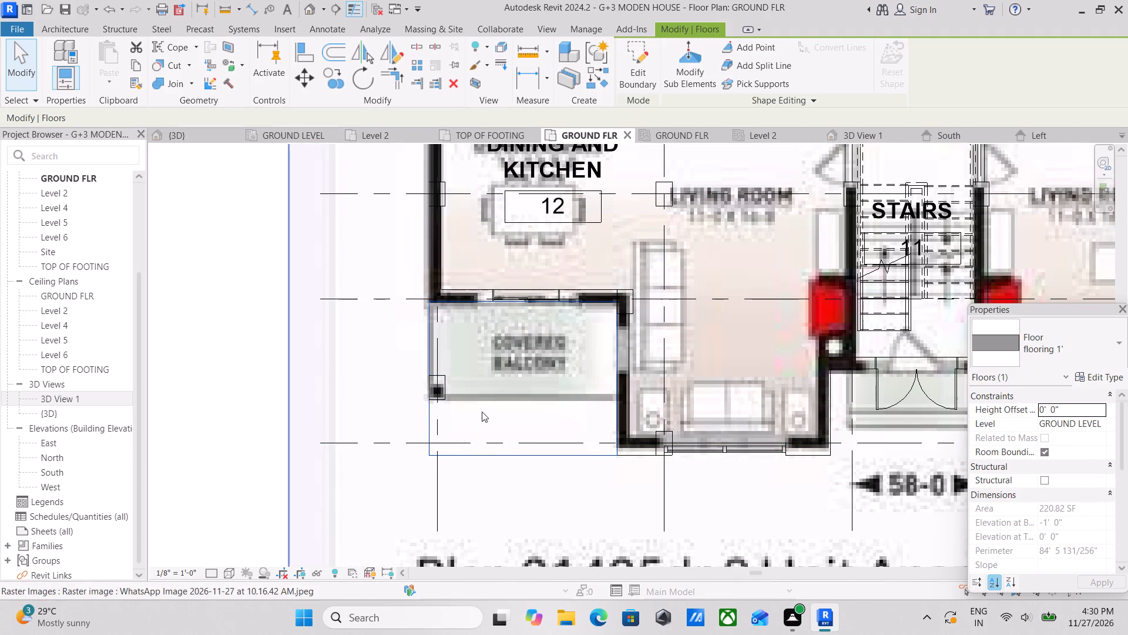
{"action": "middle_click_drag", "start_coordinate": [482, 412], "coordinate": [461, 350]}
{"action": "scroll", "coordinate": [435, 379], "scroll_direction": "up", "scroll_amount": 2}
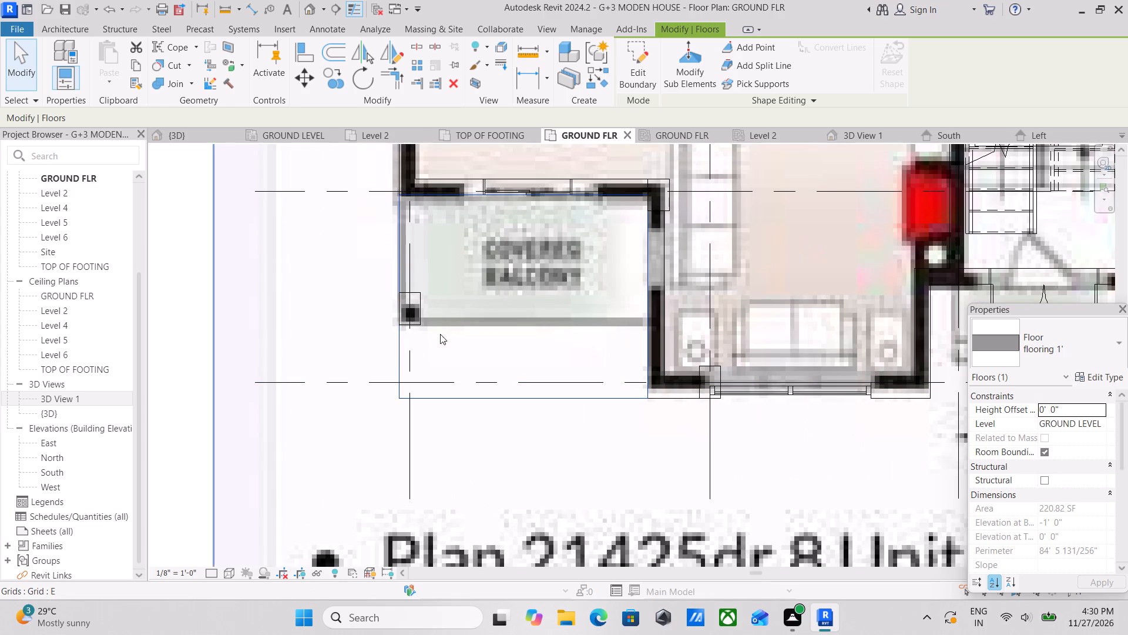
{"action": "scroll", "coordinate": [414, 347], "scroll_direction": "up", "scroll_amount": 2}
{"action": "scroll", "coordinate": [436, 326], "scroll_direction": "down", "scroll_amount": 1}
{"action": "middle_click_drag", "start_coordinate": [434, 326], "coordinate": [354, 329]}
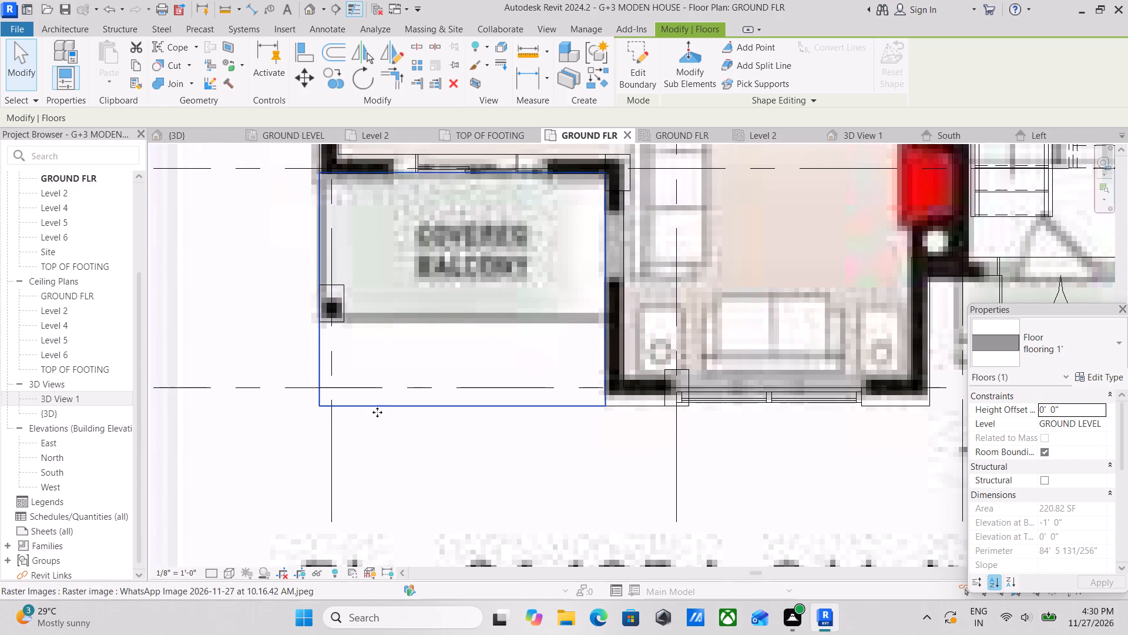
{"action": "left_click", "coordinate": [399, 405]}
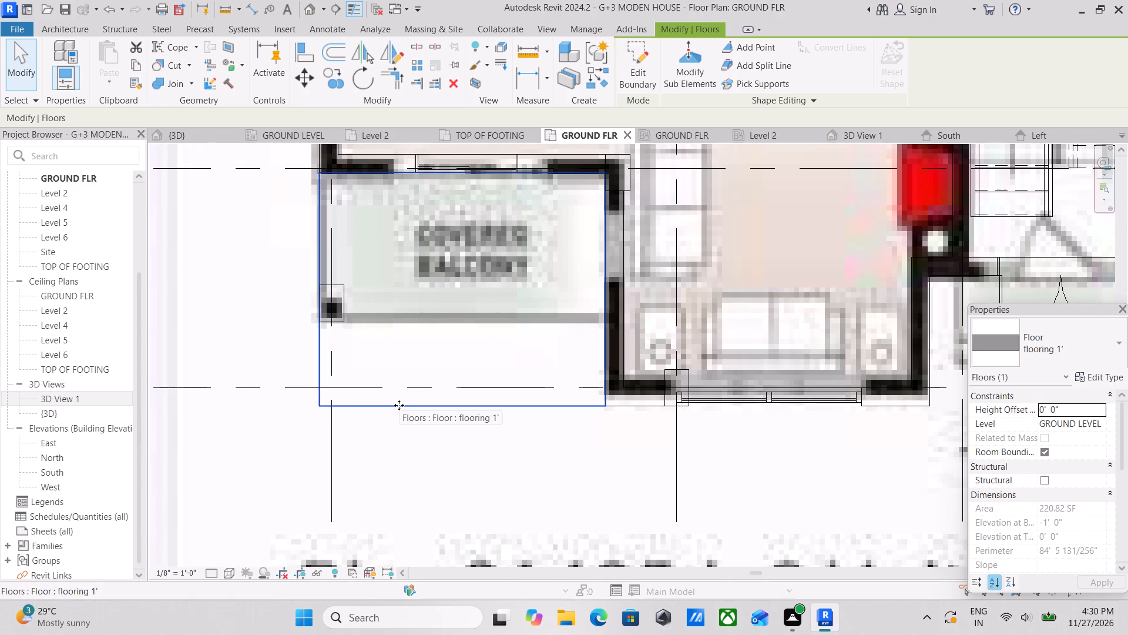
{"action": "key", "text": "Escape"}
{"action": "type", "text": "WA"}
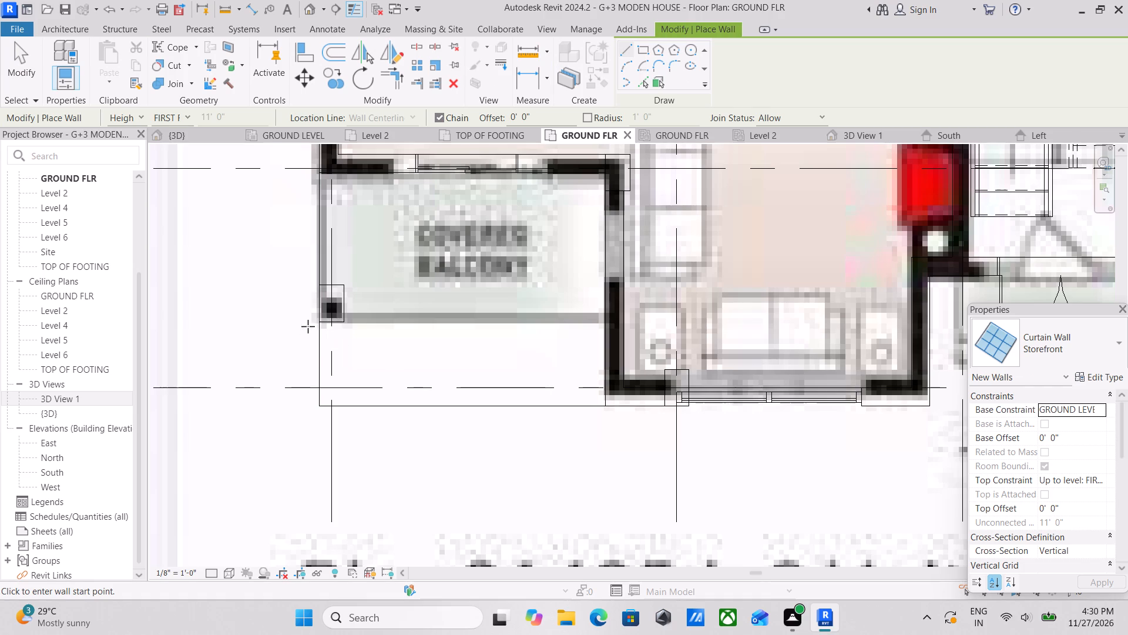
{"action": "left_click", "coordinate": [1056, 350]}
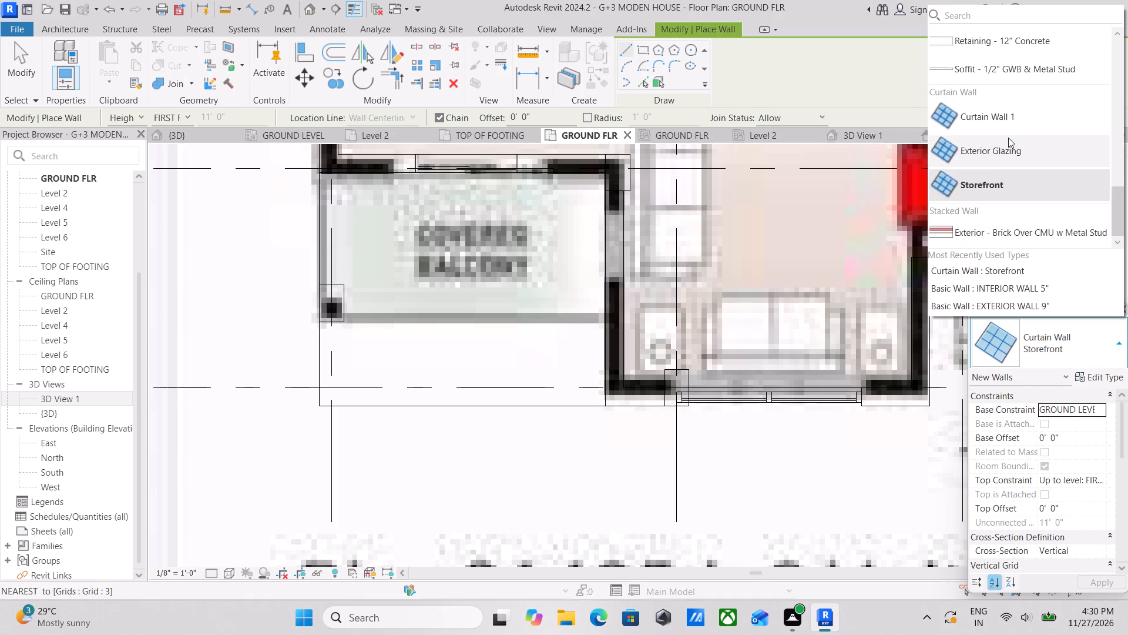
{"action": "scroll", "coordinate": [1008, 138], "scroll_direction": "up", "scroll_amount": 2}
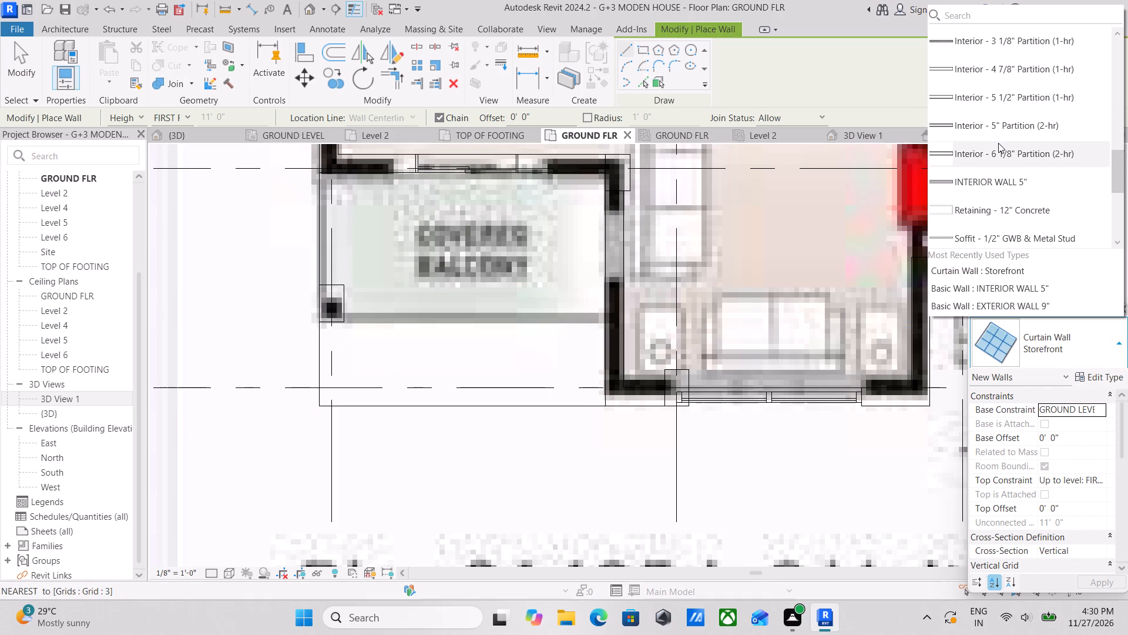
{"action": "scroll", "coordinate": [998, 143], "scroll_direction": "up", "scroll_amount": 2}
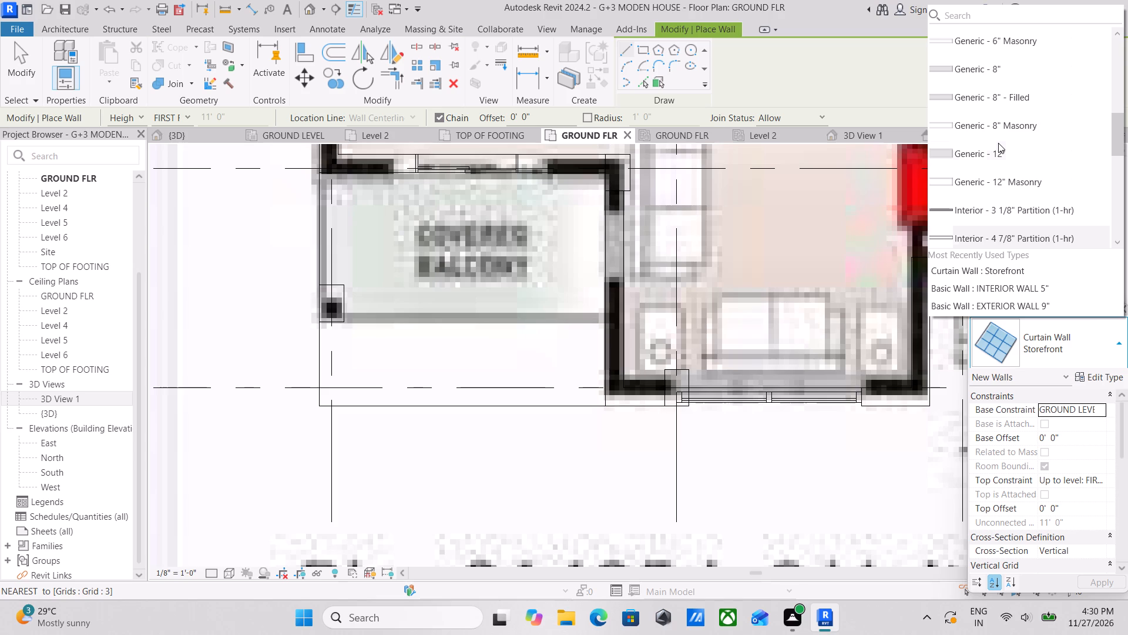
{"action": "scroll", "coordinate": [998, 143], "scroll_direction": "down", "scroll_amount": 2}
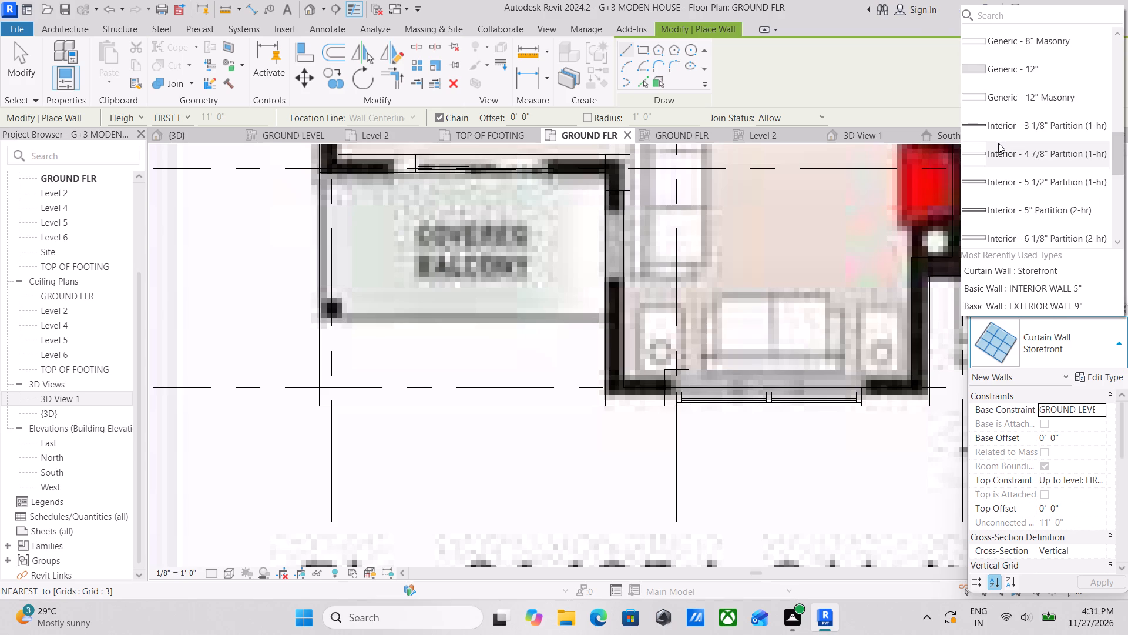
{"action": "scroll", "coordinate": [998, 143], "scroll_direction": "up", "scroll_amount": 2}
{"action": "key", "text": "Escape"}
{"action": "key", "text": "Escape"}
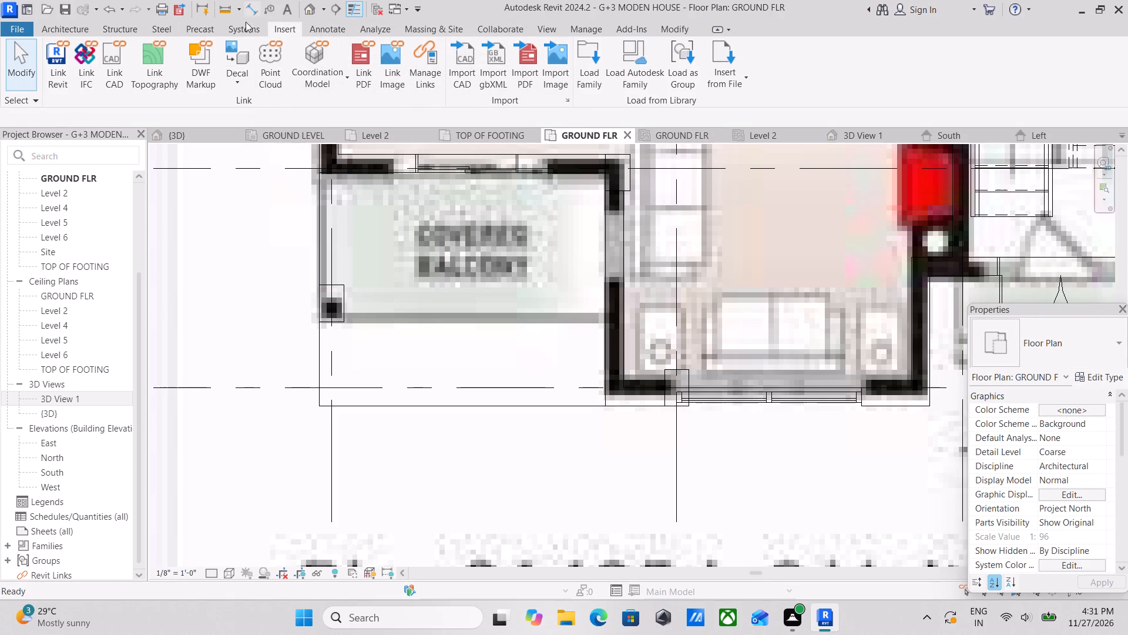
Start a sketched railing path with a 2" inward offset and draw its side segment, about 9'-6" long, along the balcony floor's grid 1 edge.
{"action": "left_click", "coordinate": [53, 25]}
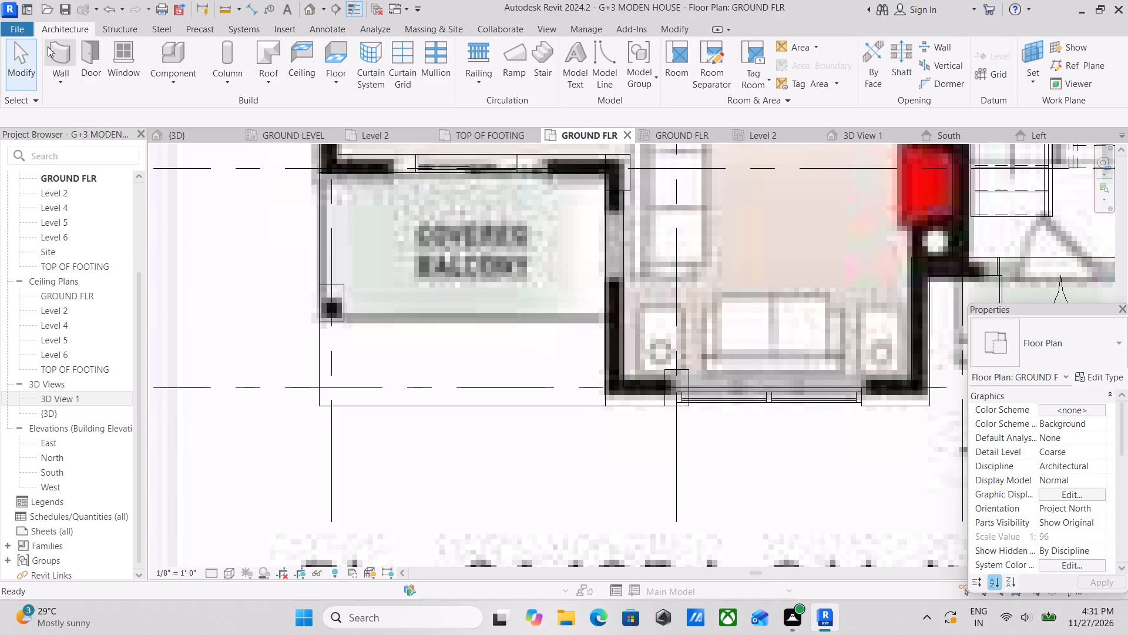
{"action": "left_click", "coordinate": [348, 82]}
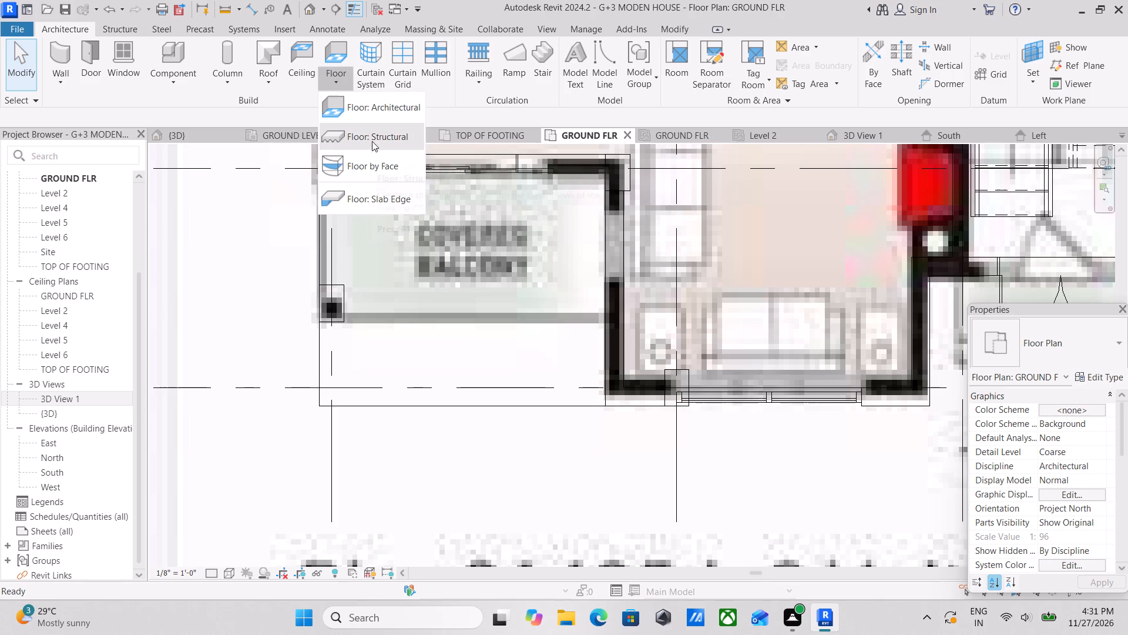
{"action": "left_click", "coordinate": [340, 79]}
{"action": "left_click", "coordinate": [474, 79]}
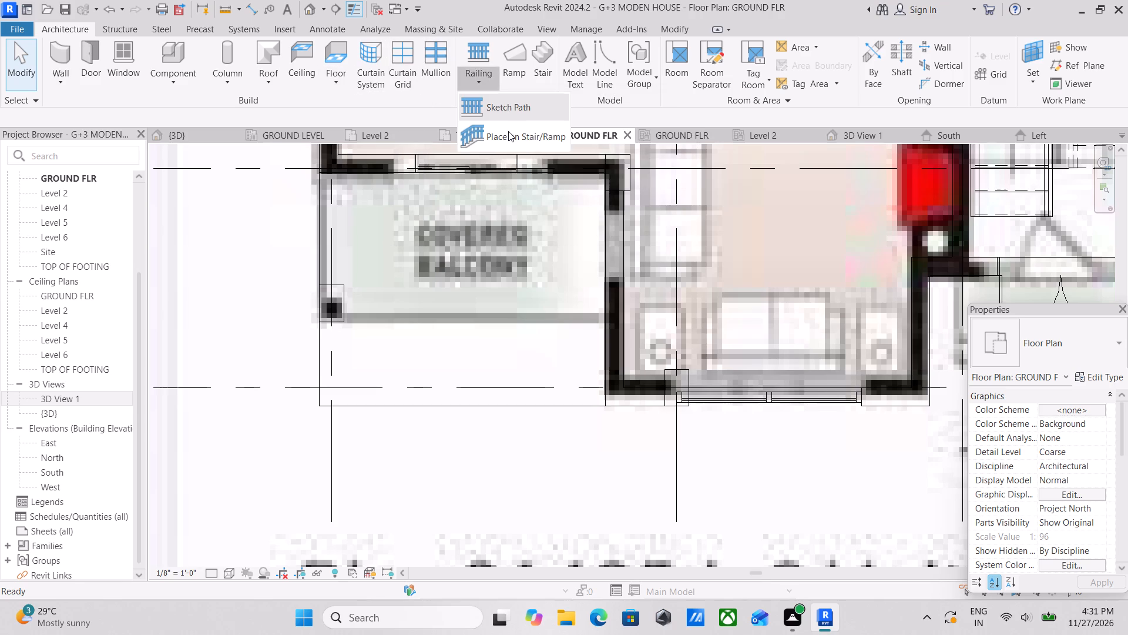
{"action": "left_click", "coordinate": [521, 111]}
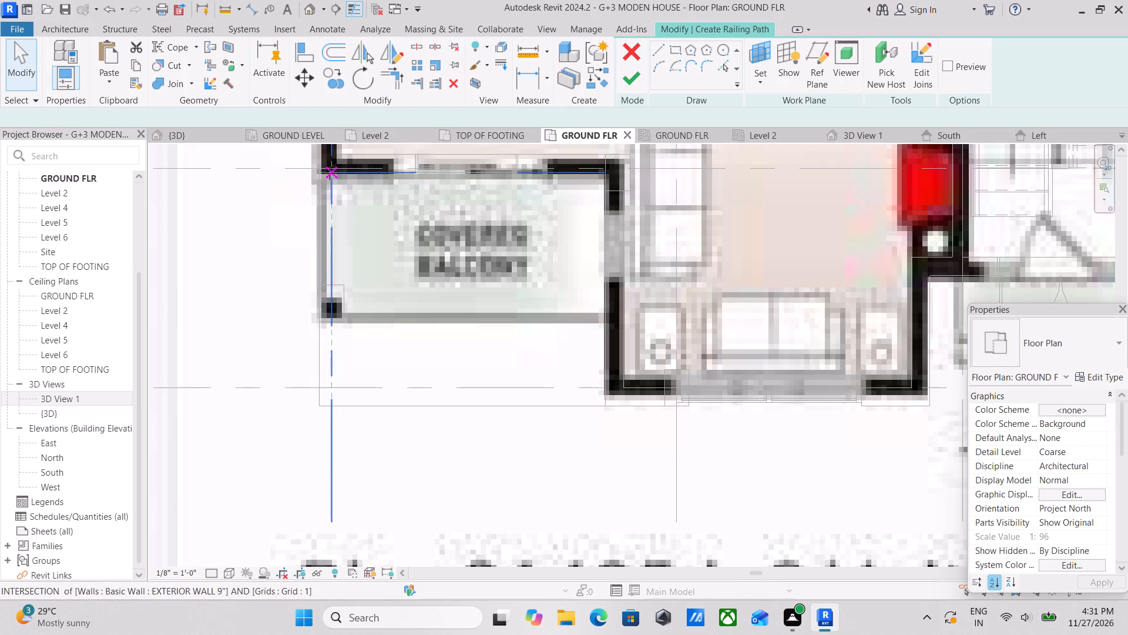
{"action": "middle_click_drag", "start_coordinate": [319, 221], "coordinate": [324, 282]}
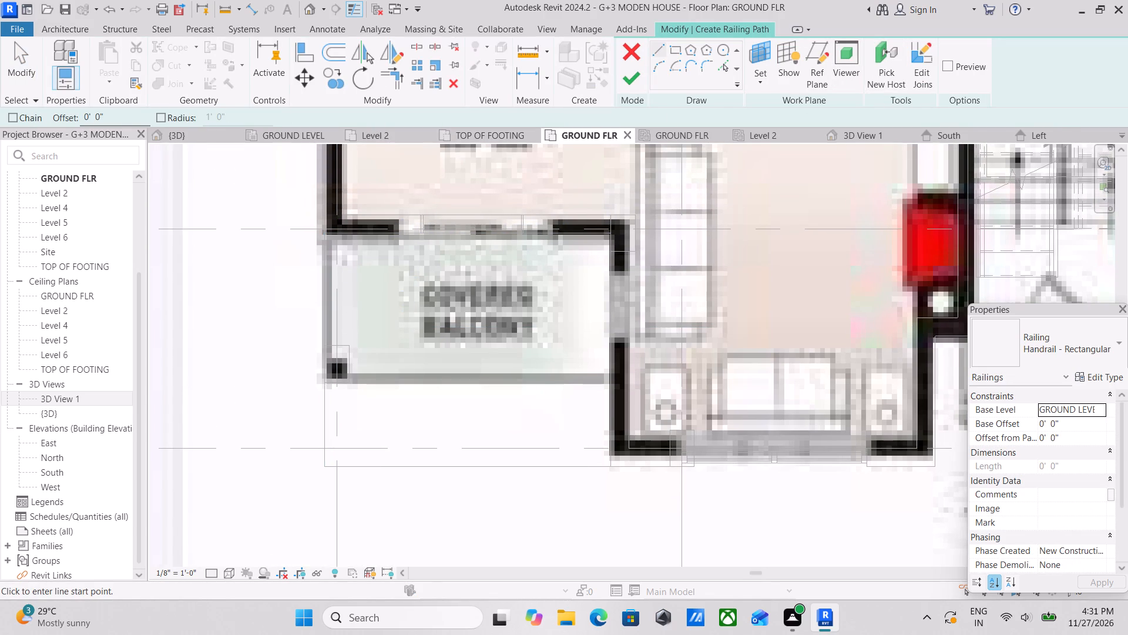
{"action": "left_click_drag", "start_coordinate": [118, 118], "coordinate": [37, 126]}
{"action": "key", "text": "2"}
{"action": "key", "text": "shift+quotedbl"}
{"action": "key", "text": "Return"}
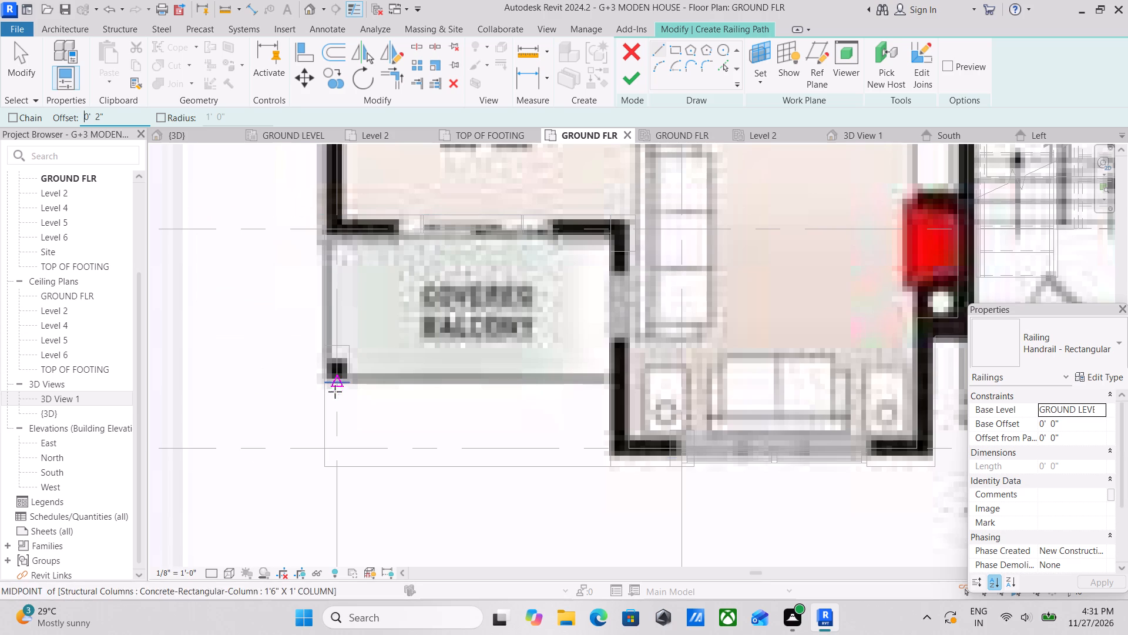
{"action": "left_click", "coordinate": [324, 464]}
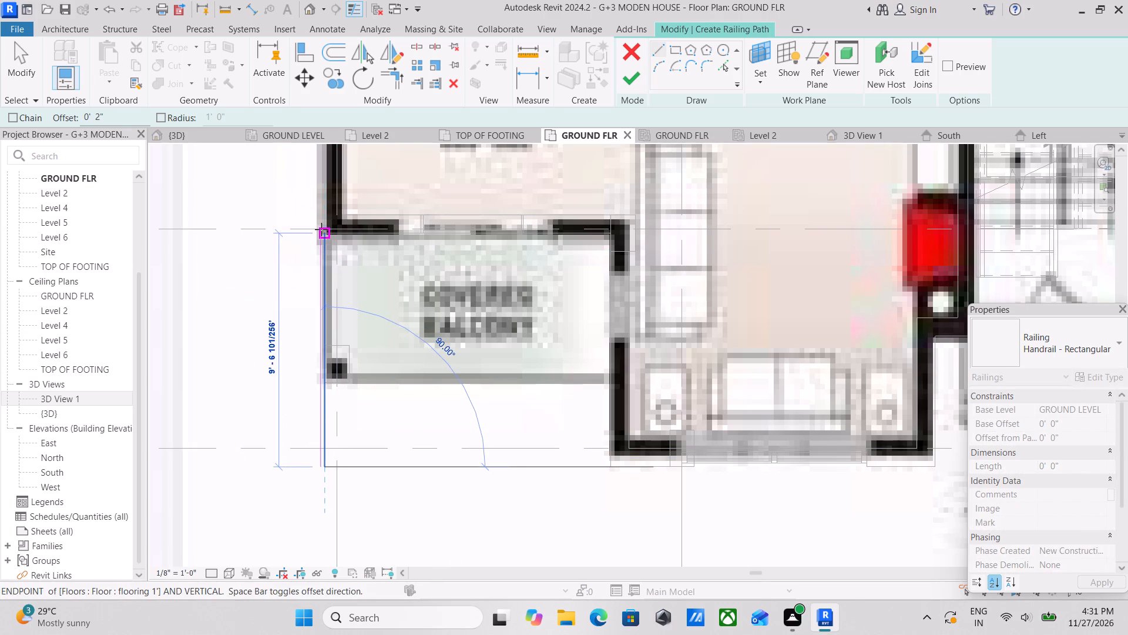
{"action": "key", "text": "space"}
{"action": "left_click", "coordinate": [321, 229]}
{"action": "key", "text": "Escape"}
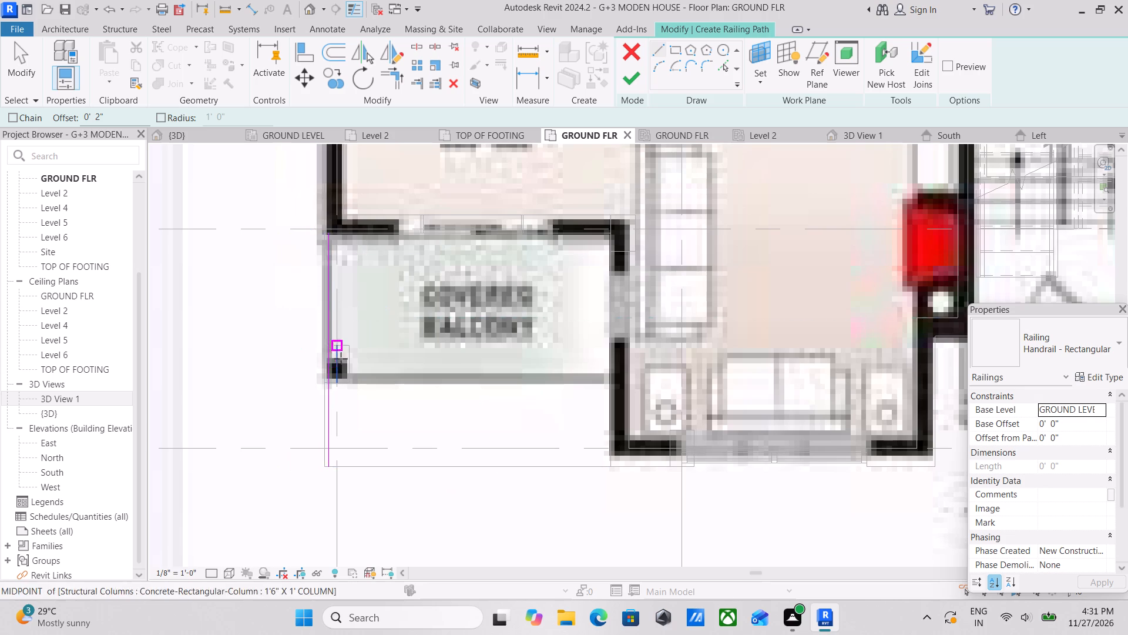
Draw the railing path's front segment, about 11'-8" long, offset 2" inward along the balcony floor's front edge near grid E.
{"action": "middle_click_drag", "start_coordinate": [338, 337], "coordinate": [351, 255]}
{"action": "left_click", "coordinate": [337, 385]}
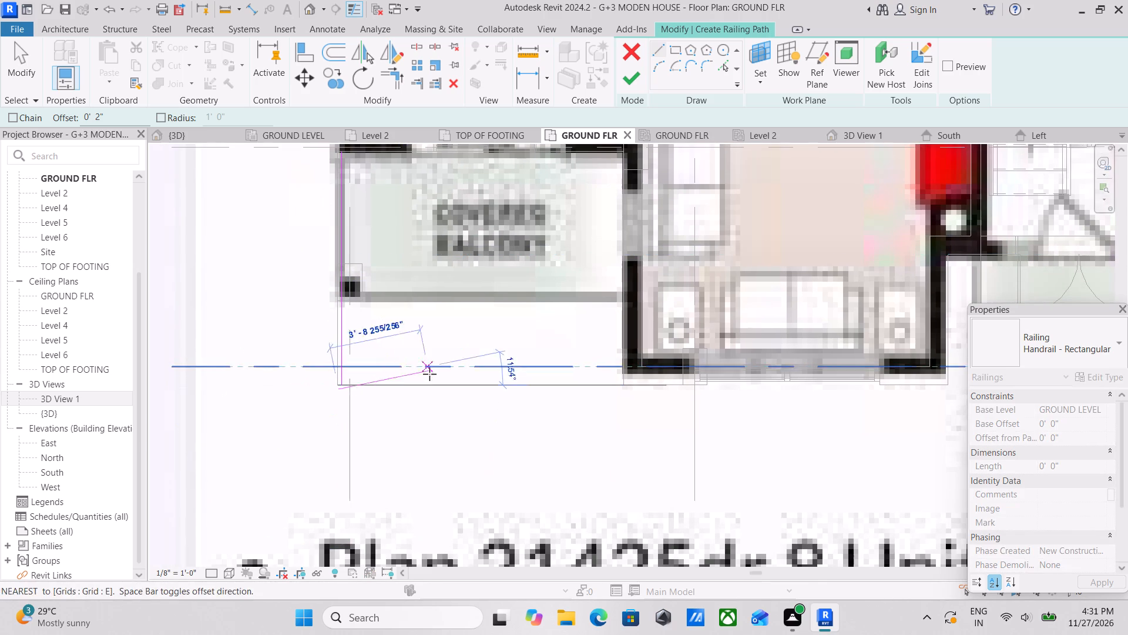
{"action": "middle_click_drag", "start_coordinate": [429, 374], "coordinate": [468, 412]}
{"action": "key", "text": "space"}
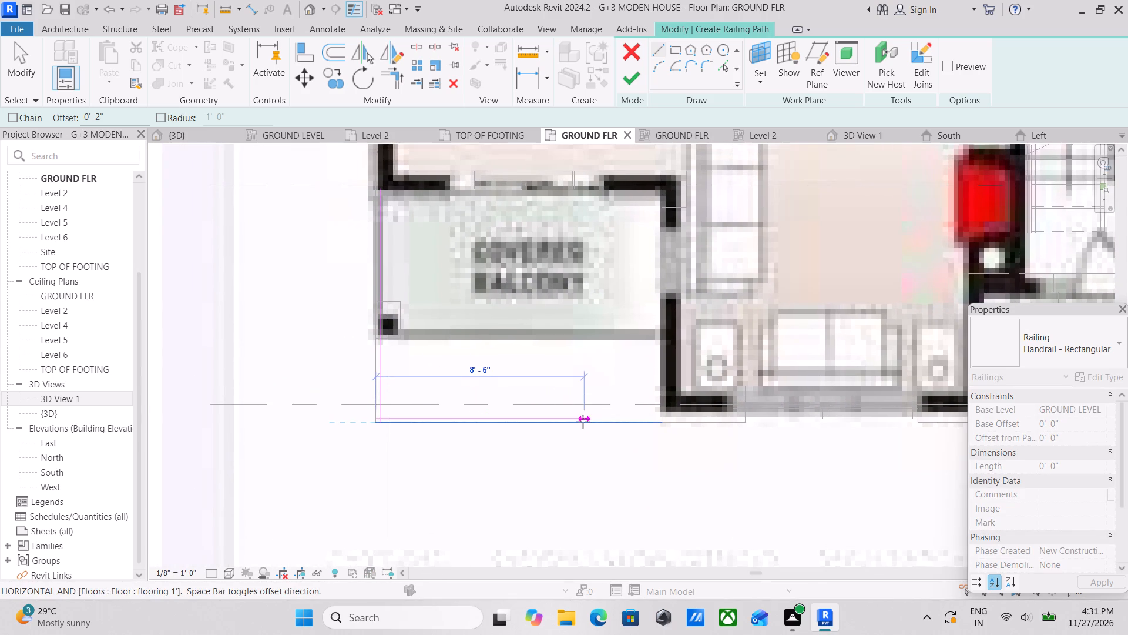
{"action": "left_click", "coordinate": [659, 425]}
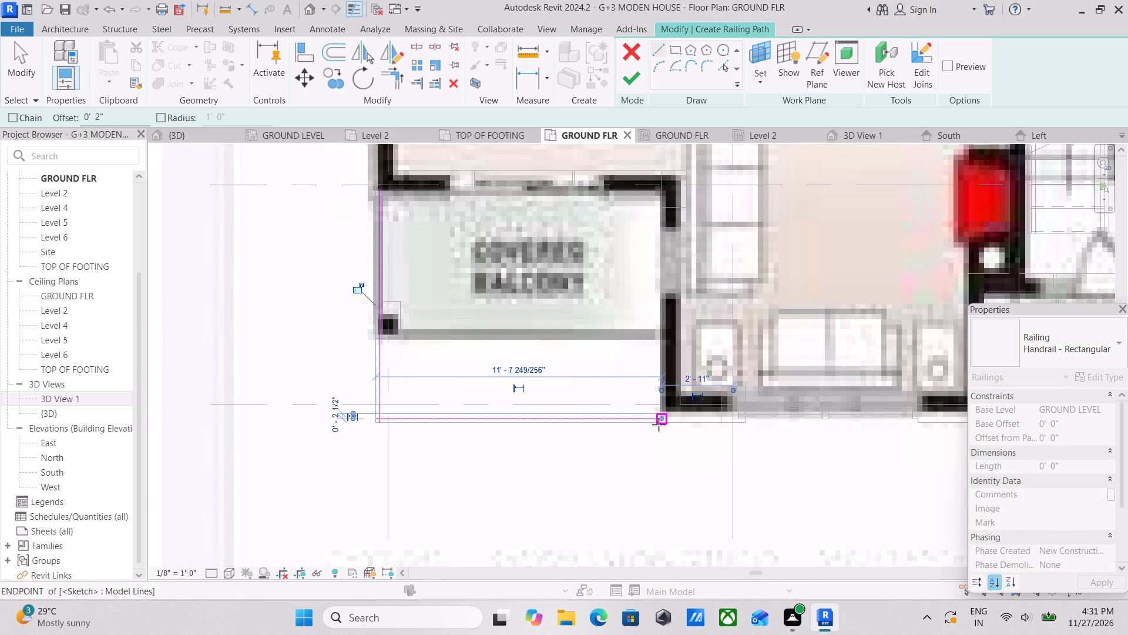
{"action": "key", "text": "Escape"}
{"action": "key", "text": "Escape"}
{"action": "key", "text": "Escape"}
{"action": "scroll", "coordinate": [375, 405], "scroll_direction": "up", "scroll_amount": 3}
{"action": "key", "text": "Escape"}
{"action": "key", "text": "Escape"}
Trim the side and front path lines to a clean corner and finish the balcony railing.
{"action": "middle_click_drag", "start_coordinate": [424, 404], "coordinate": [377, 404]}
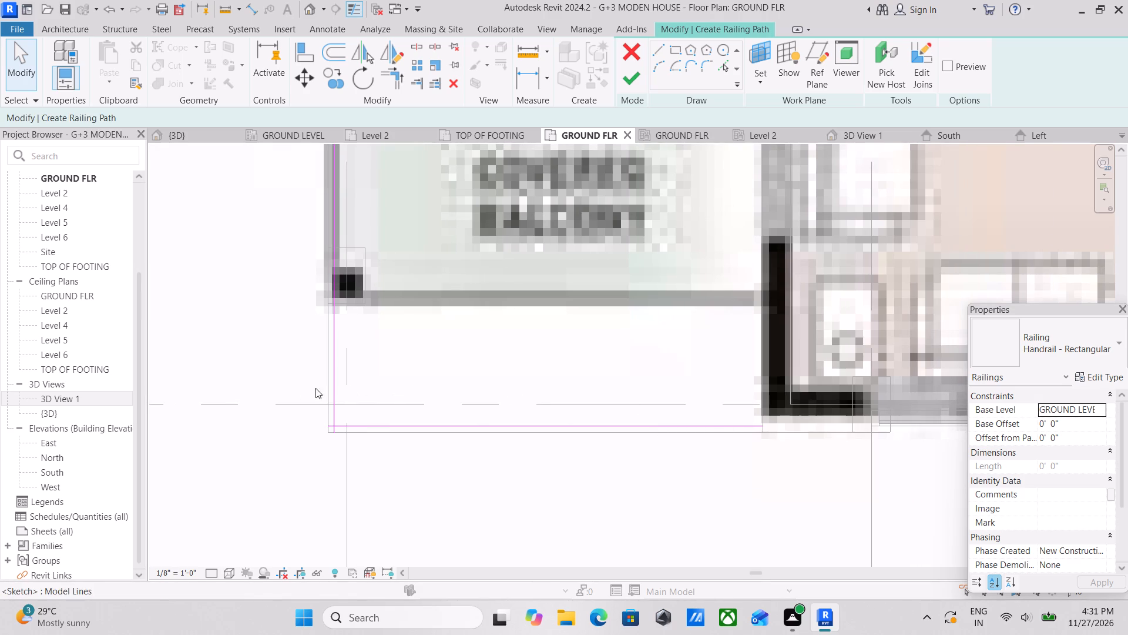
{"action": "scroll", "coordinate": [298, 401], "scroll_direction": "up", "scroll_amount": 2}
{"action": "scroll", "coordinate": [375, 440], "scroll_direction": "up", "scroll_amount": 2}
{"action": "key", "text": "Escape"}
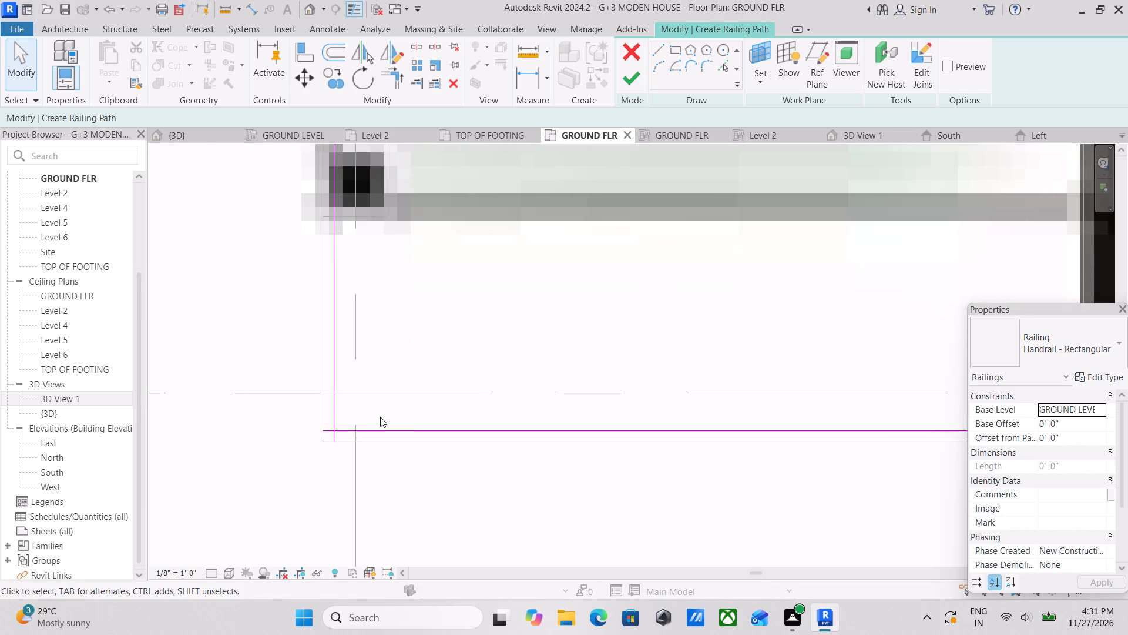
{"action": "type", "text": "TR"}
{"action": "left_click", "coordinate": [334, 386]}
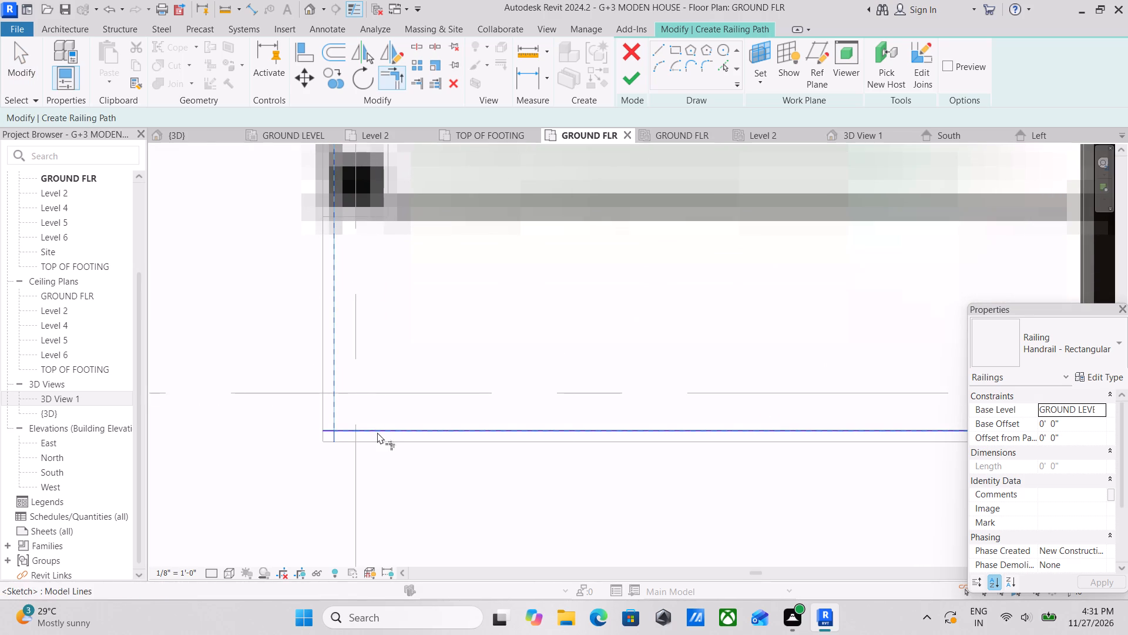
{"action": "left_click", "coordinate": [378, 432]}
{"action": "left_click", "coordinate": [634, 81]}
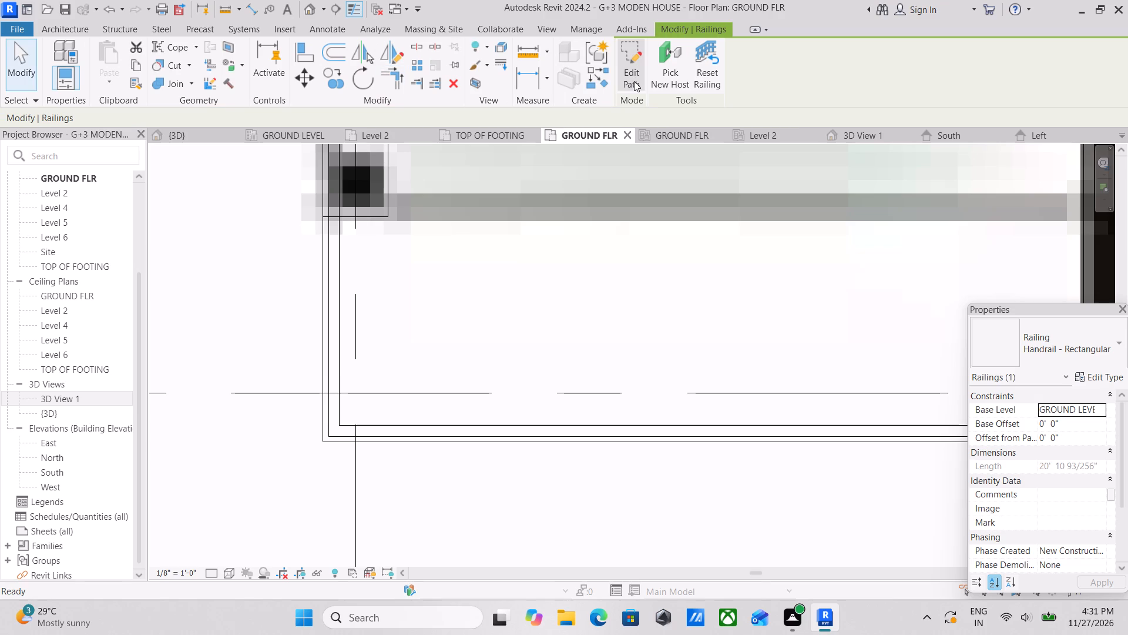
{"action": "scroll", "coordinate": [518, 303], "scroll_direction": "down", "scroll_amount": 2}
{"action": "middle_click_drag", "start_coordinate": [513, 303], "coordinate": [387, 306]}
{"action": "scroll", "coordinate": [739, 381], "scroll_direction": "down", "scroll_amount": 2}
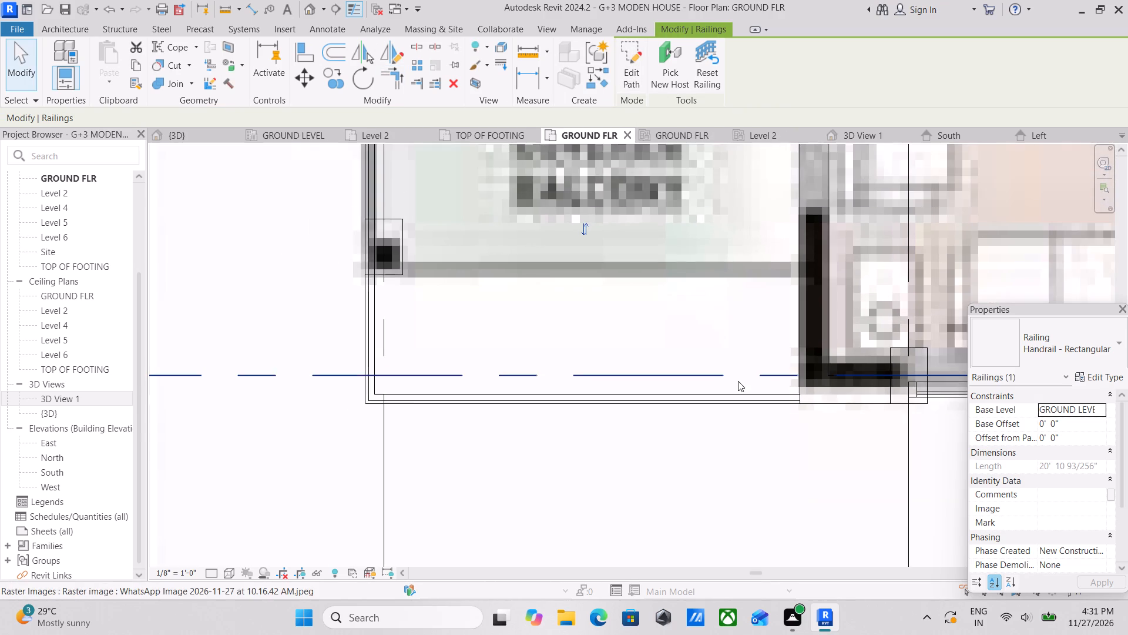
{"action": "scroll", "coordinate": [725, 385], "scroll_direction": "down", "scroll_amount": 3}
{"action": "key", "text": "Escape"}
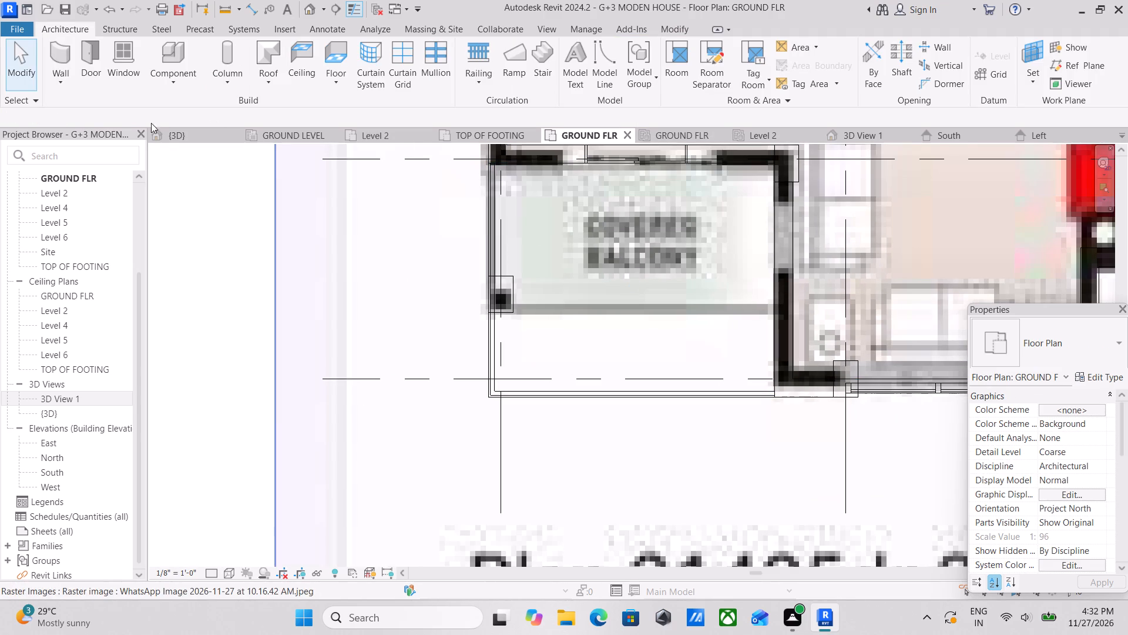
Change the new balcony railing's type to Glass Panel - Bottom Fill in the 3D view.
{"action": "left_click", "coordinate": [155, 131]}
{"action": "scroll", "coordinate": [305, 462], "scroll_direction": "up", "scroll_amount": 2}
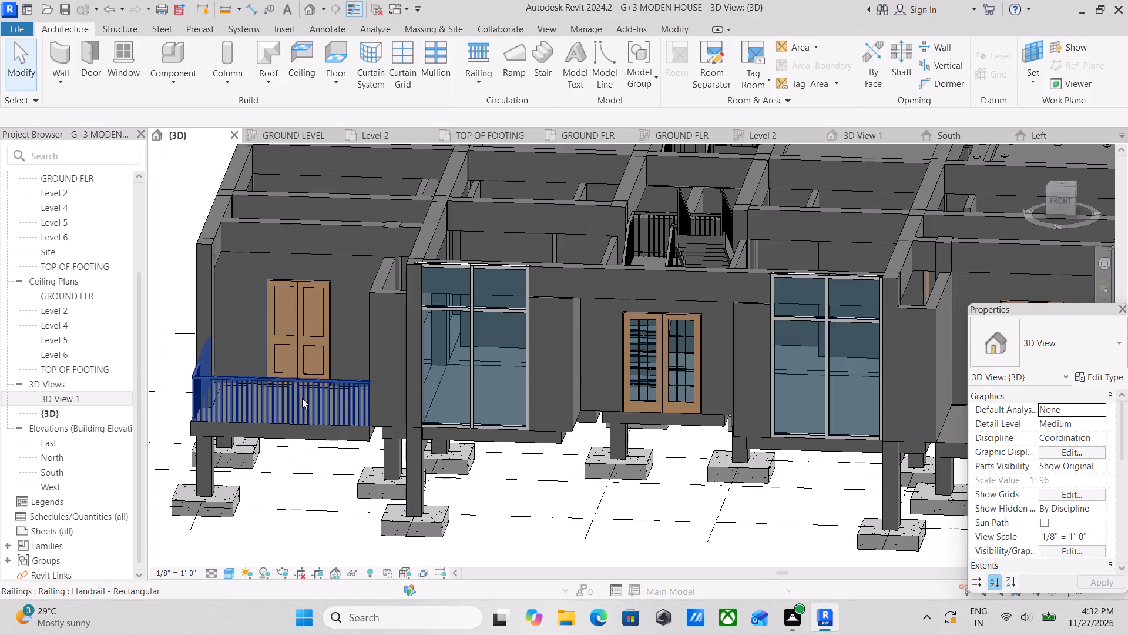
{"action": "left_click", "coordinate": [302, 396]}
{"action": "left_click", "coordinate": [1101, 355]}
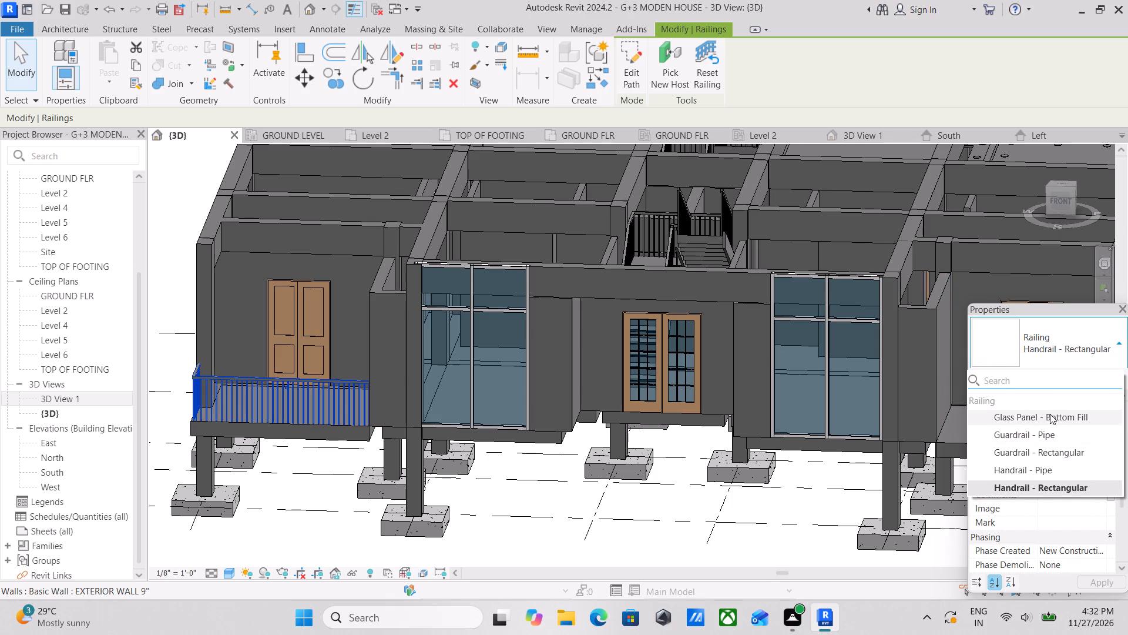
{"action": "left_click", "coordinate": [1050, 414]}
{"action": "middle_click_drag", "start_coordinate": [345, 427], "coordinate": [440, 471]}
{"action": "key", "text": "Escape"}
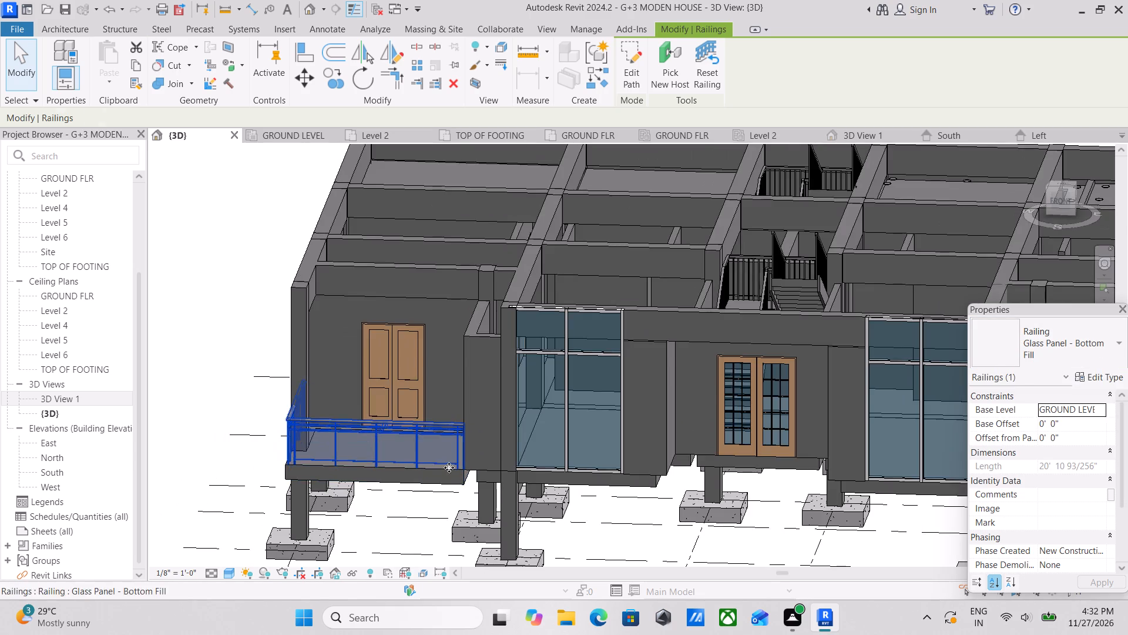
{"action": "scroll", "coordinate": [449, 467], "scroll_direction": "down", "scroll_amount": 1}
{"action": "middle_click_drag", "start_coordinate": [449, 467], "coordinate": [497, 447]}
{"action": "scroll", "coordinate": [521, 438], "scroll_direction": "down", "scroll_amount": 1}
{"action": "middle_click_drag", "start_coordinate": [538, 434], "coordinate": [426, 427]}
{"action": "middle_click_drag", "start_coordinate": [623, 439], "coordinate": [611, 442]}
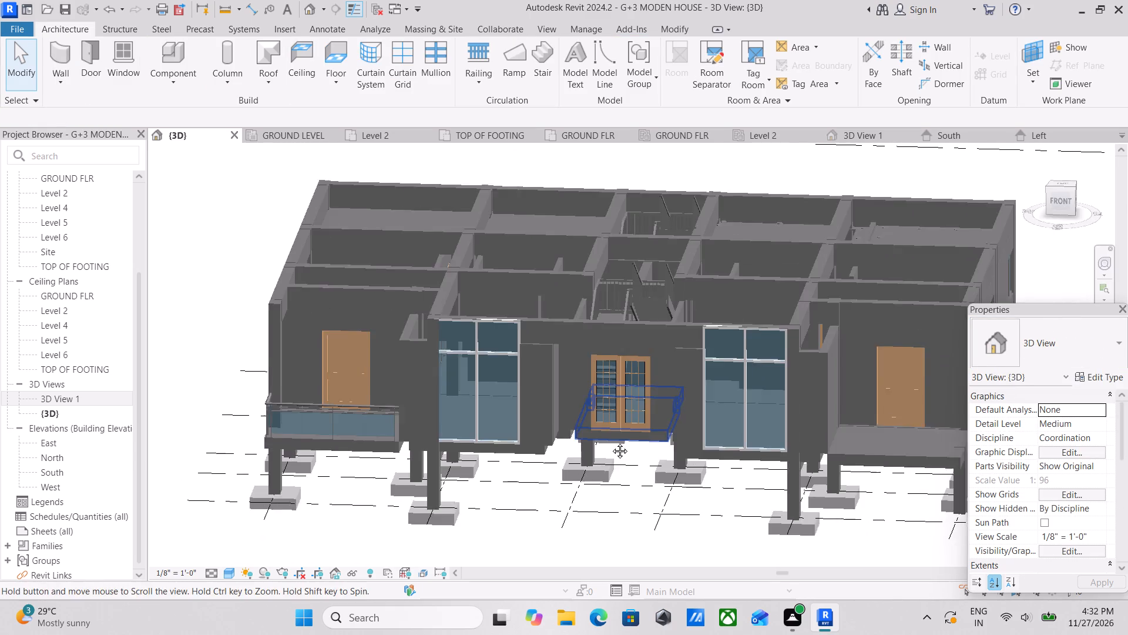
Inspect the building's front facade and its overhead layout in 3D.
{"action": "middle_click_drag", "start_coordinate": [611, 442], "coordinate": [555, 446]}
{"action": "middle_click_drag", "start_coordinate": [536, 449], "coordinate": [591, 472]}
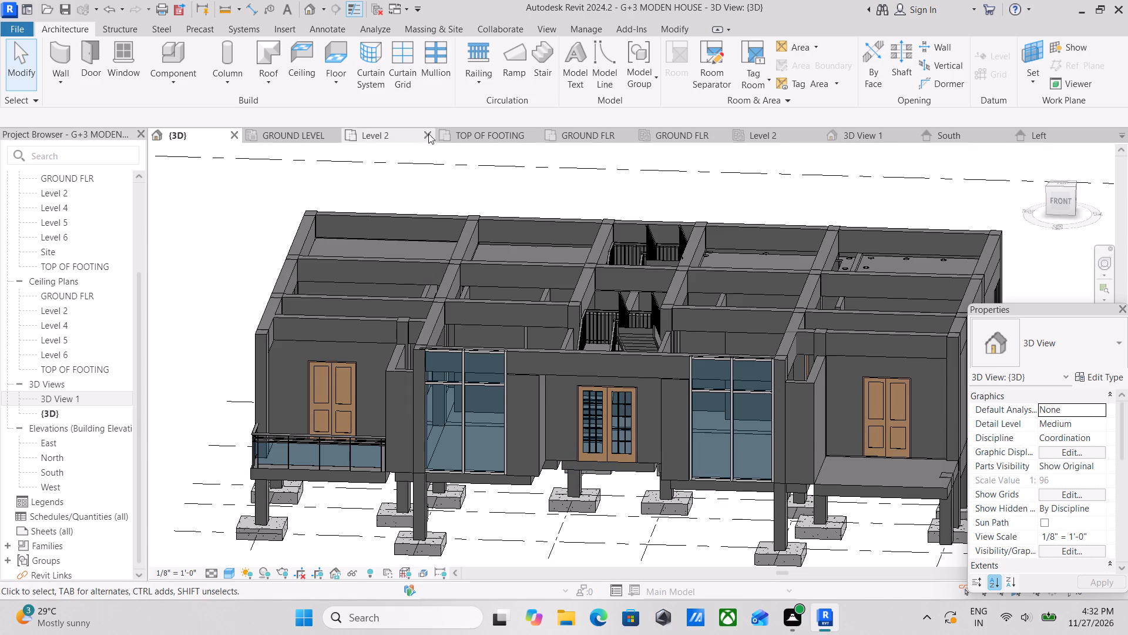
{"action": "left_click", "coordinate": [469, 136]}
{"action": "left_click", "coordinate": [192, 131]}
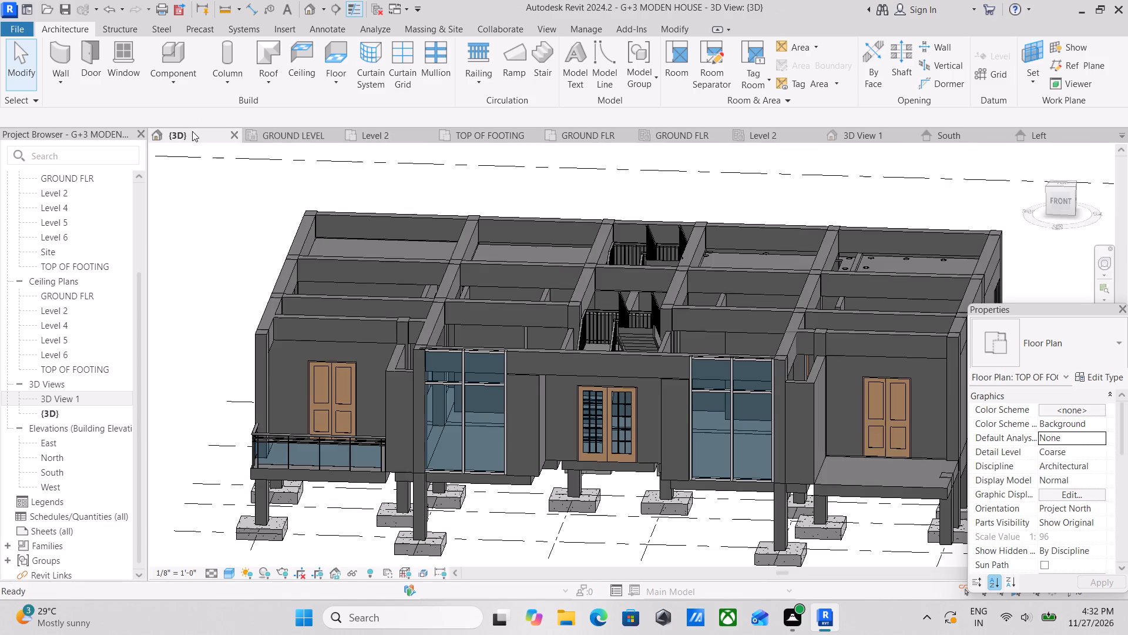
{"action": "left_click", "coordinate": [1064, 183]}
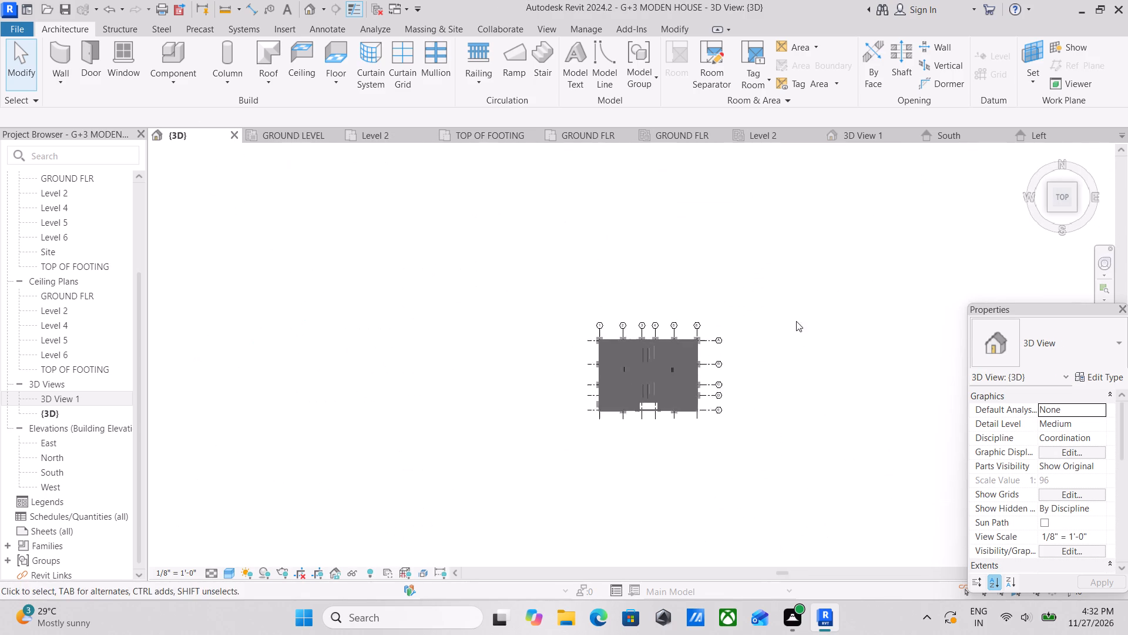
{"action": "scroll", "coordinate": [589, 436], "scroll_direction": "up", "scroll_amount": 4}
{"action": "scroll", "coordinate": [678, 361], "scroll_direction": "up", "scroll_amount": 3}
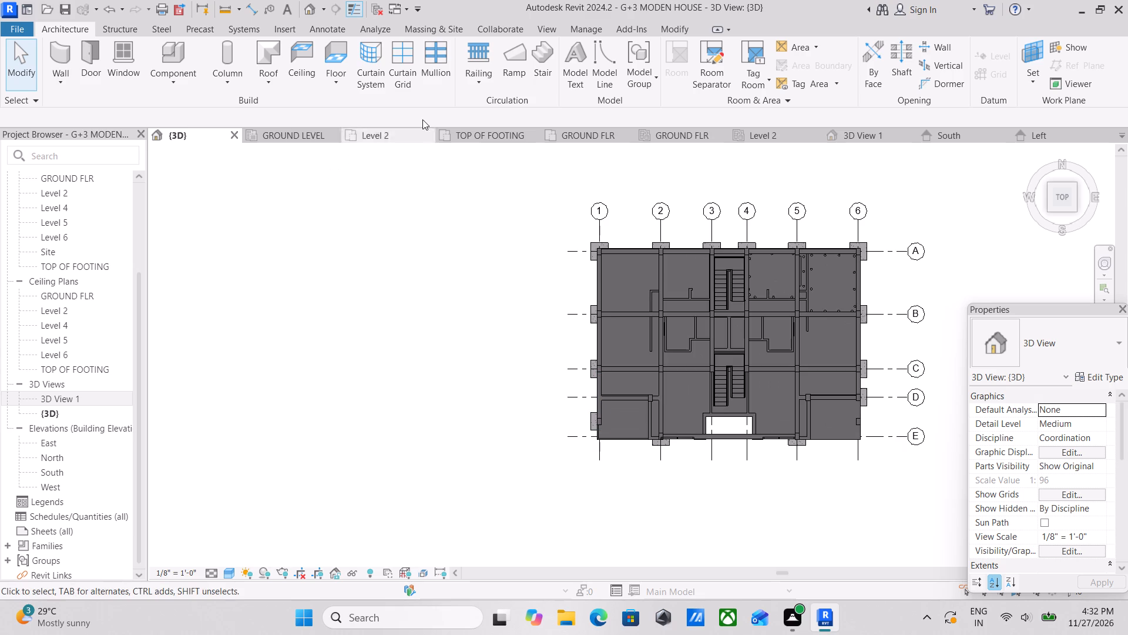
On the GROUND FLR plan, start a railing path with a 2" inward offset and draw its front segment along the grid 6 balcony's front edge.
{"action": "left_click", "coordinate": [600, 131]}
{"action": "middle_click_drag", "start_coordinate": [691, 355], "coordinate": [474, 380]}
{"action": "middle_click_drag", "start_coordinate": [691, 383], "coordinate": [334, 402]}
{"action": "scroll", "coordinate": [902, 436], "scroll_direction": "down", "scroll_amount": 2}
{"action": "middle_click_drag", "start_coordinate": [868, 435], "coordinate": [633, 409]}
{"action": "scroll", "coordinate": [872, 422], "scroll_direction": "down", "scroll_amount": 2}
{"action": "middle_click_drag", "start_coordinate": [872, 422], "coordinate": [800, 433]}
{"action": "middle_click_drag", "start_coordinate": [477, 424], "coordinate": [638, 405]}
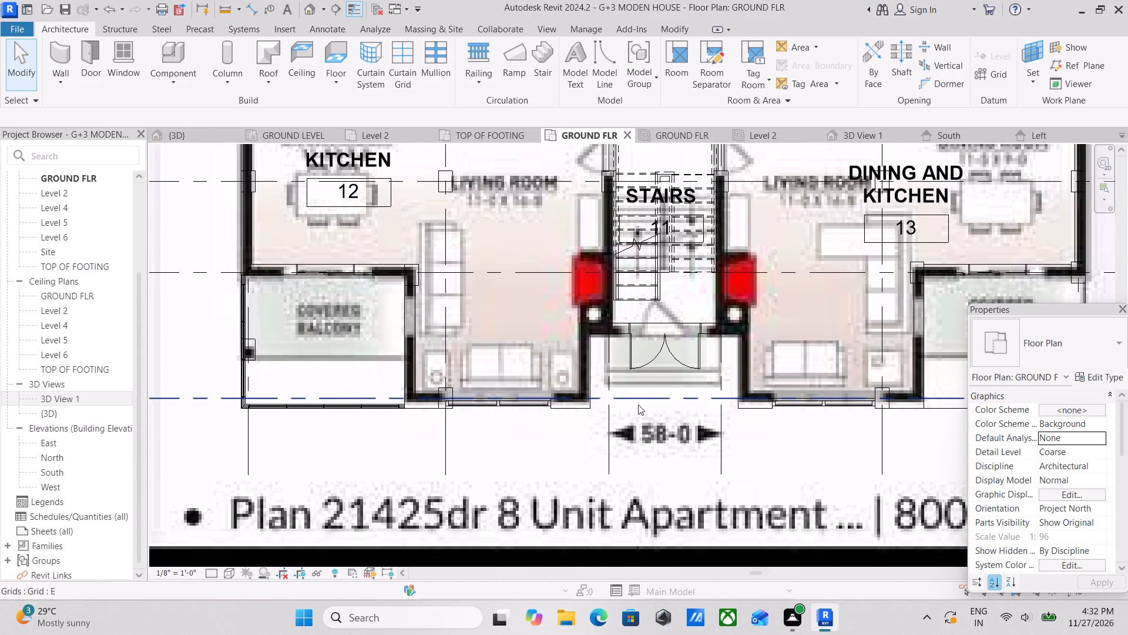
{"action": "middle_click_drag", "start_coordinate": [644, 409], "coordinate": [516, 414]}
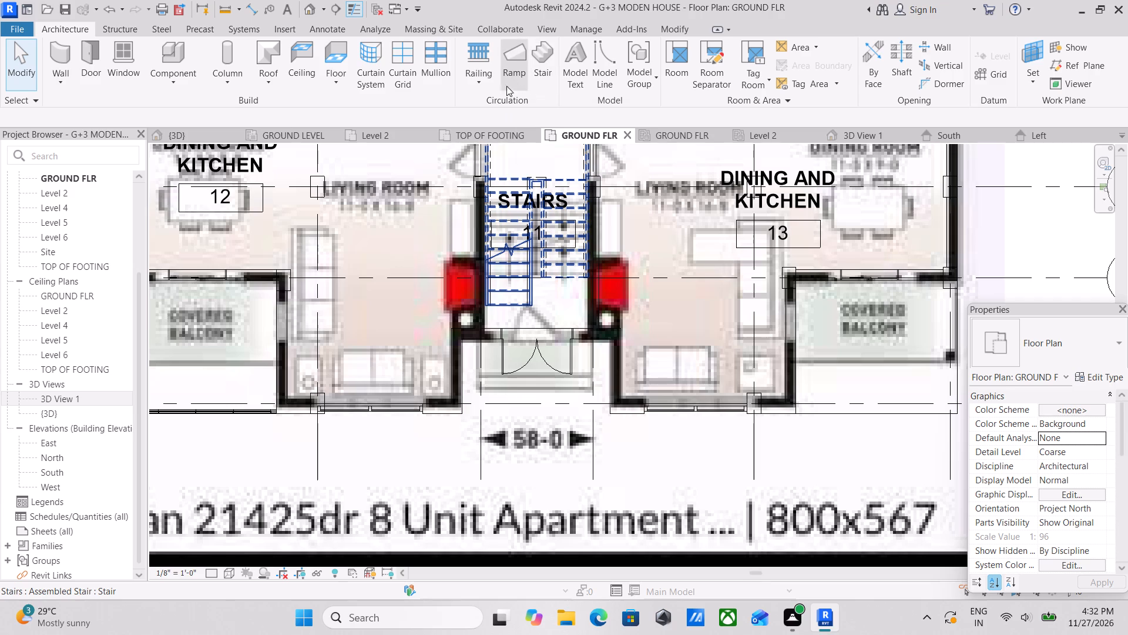
{"action": "left_click", "coordinate": [482, 83]}
{"action": "left_click", "coordinate": [499, 112]}
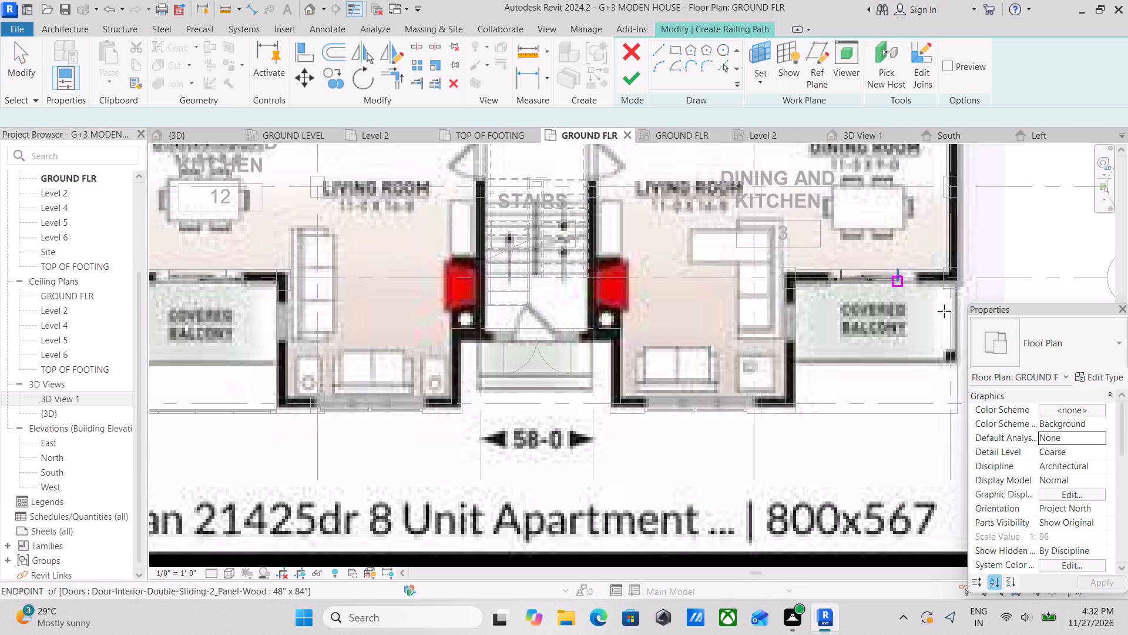
{"action": "scroll", "coordinate": [963, 300], "scroll_direction": "up", "scroll_amount": 2}
{"action": "middle_click_drag", "start_coordinate": [895, 369], "coordinate": [799, 370]}
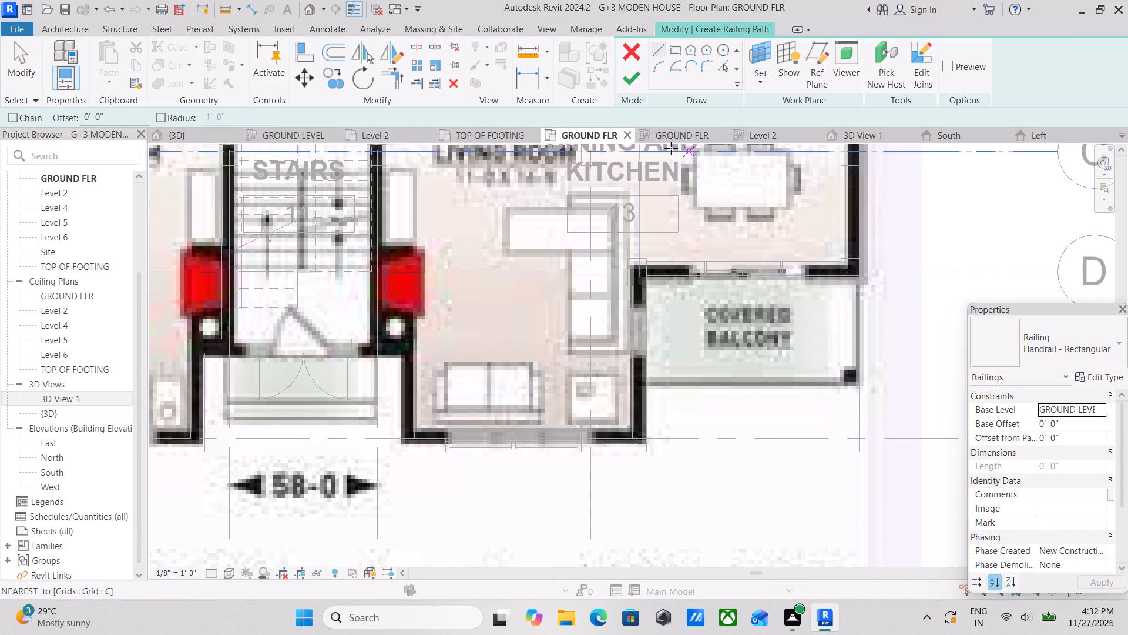
{"action": "left_click_drag", "start_coordinate": [119, 120], "coordinate": [29, 127]}
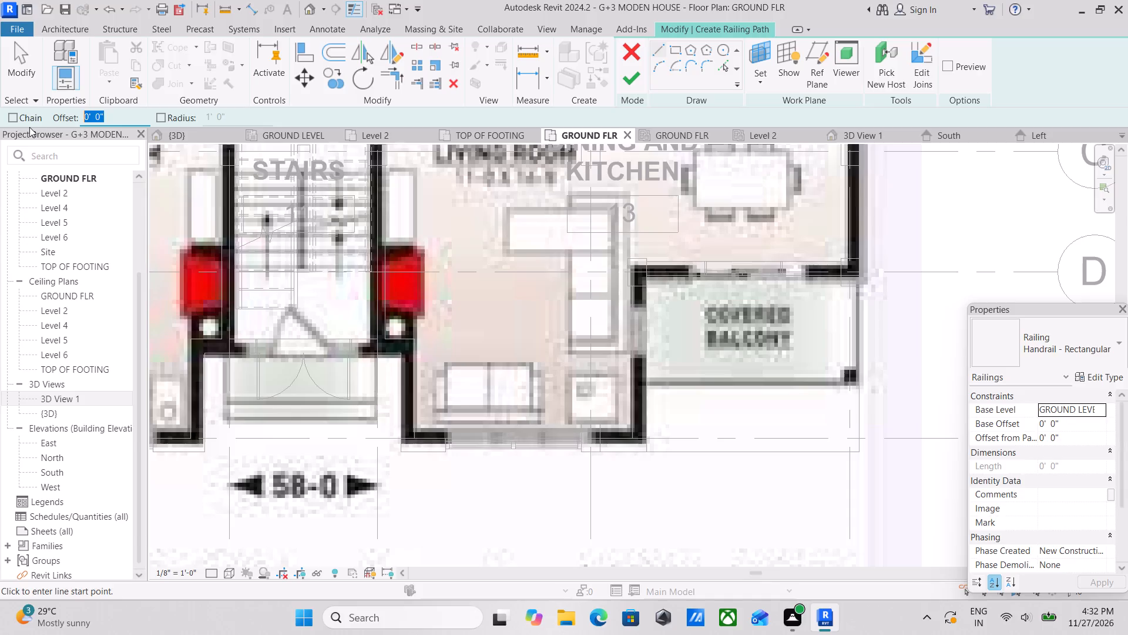
{"action": "key", "text": "2"}
{"action": "key", "text": "shift+quotedbl"}
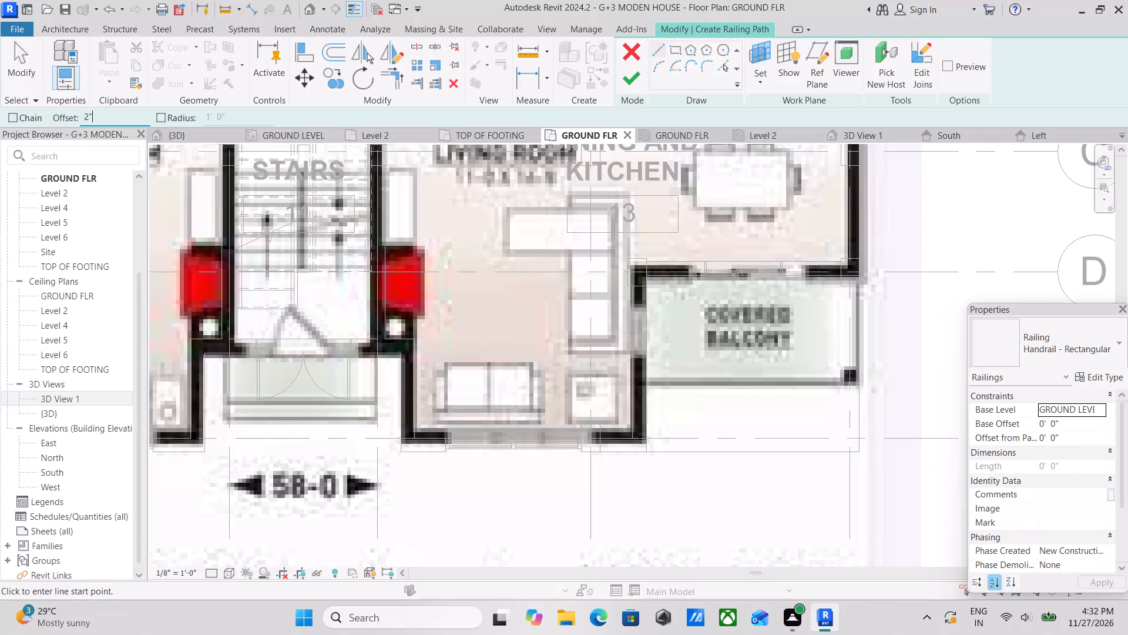
{"action": "key", "text": "Return"}
{"action": "left_click", "coordinate": [650, 457]}
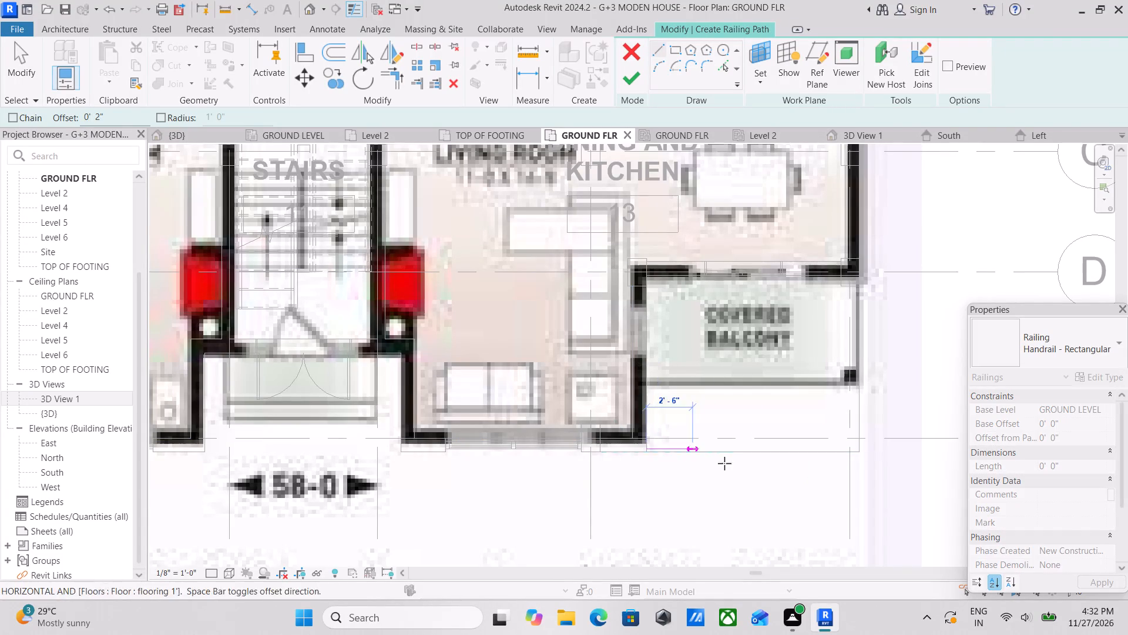
{"action": "left_click", "coordinate": [857, 452]}
{"action": "key", "text": "Escape"}
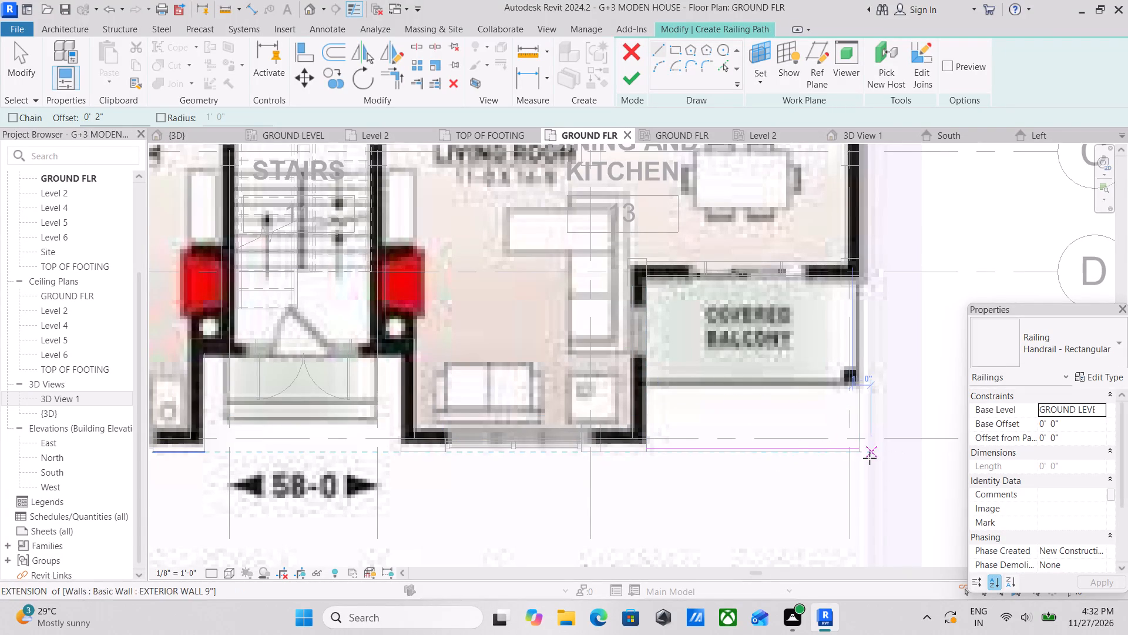
Draw the railing path's side segment, about 8'-11" long, offset 2" inward along the balcony floor's outer edge near grid 6.
{"action": "left_click", "coordinate": [857, 454]}
{"action": "middle_click_drag", "start_coordinate": [857, 370], "coordinate": [837, 479]}
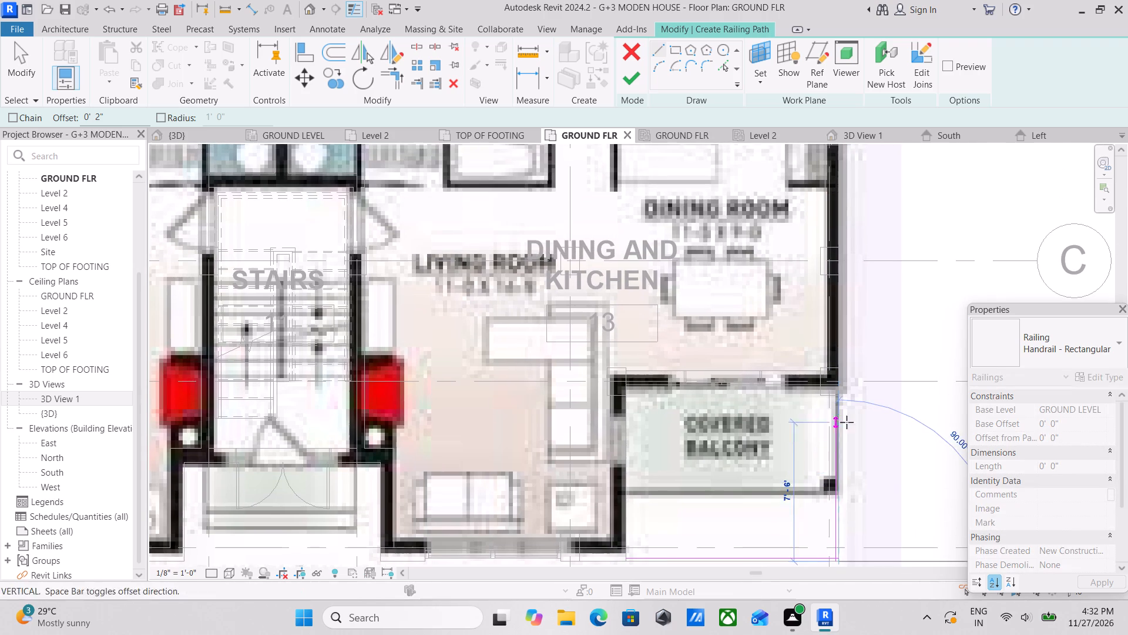
{"action": "left_click", "coordinate": [838, 392]}
{"action": "key", "text": "Escape"}
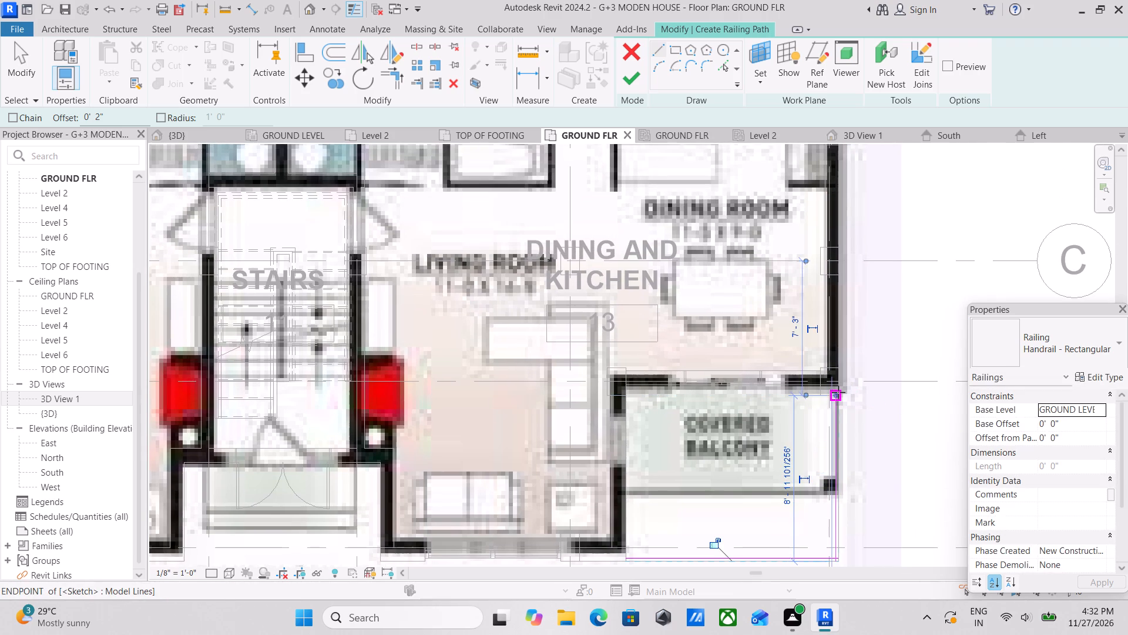
{"action": "key", "text": "Escape"}
{"action": "scroll", "coordinate": [801, 547], "scroll_direction": "up", "scroll_amount": 2}
{"action": "key", "text": "Escape"}
{"action": "middle_click_drag", "start_coordinate": [801, 544], "coordinate": [786, 452]}
{"action": "key", "text": "Escape"}
{"action": "key", "text": "Escape"}
Trim the front and side path lines to a clean corner and finish the grid 6 balcony railing.
{"action": "type", "text": "TR"}
{"action": "scroll", "coordinate": [845, 484], "scroll_direction": "up", "scroll_amount": 2}
{"action": "left_click", "coordinate": [832, 500]}
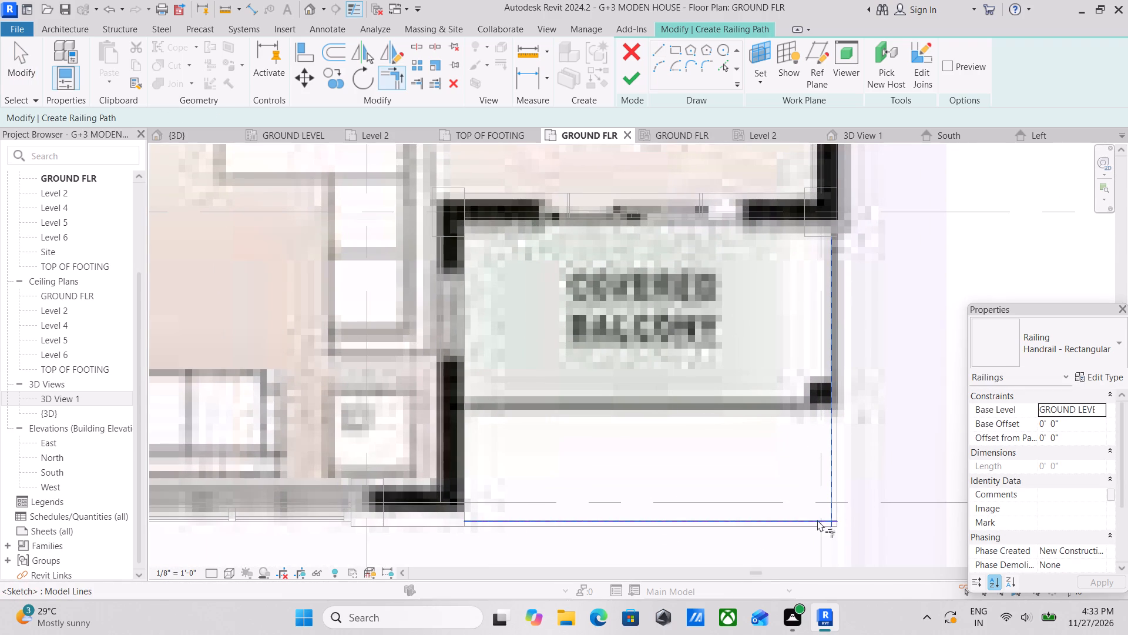
{"action": "left_click", "coordinate": [814, 519]}
{"action": "key", "text": "Escape"}
{"action": "key", "text": "Escape"}
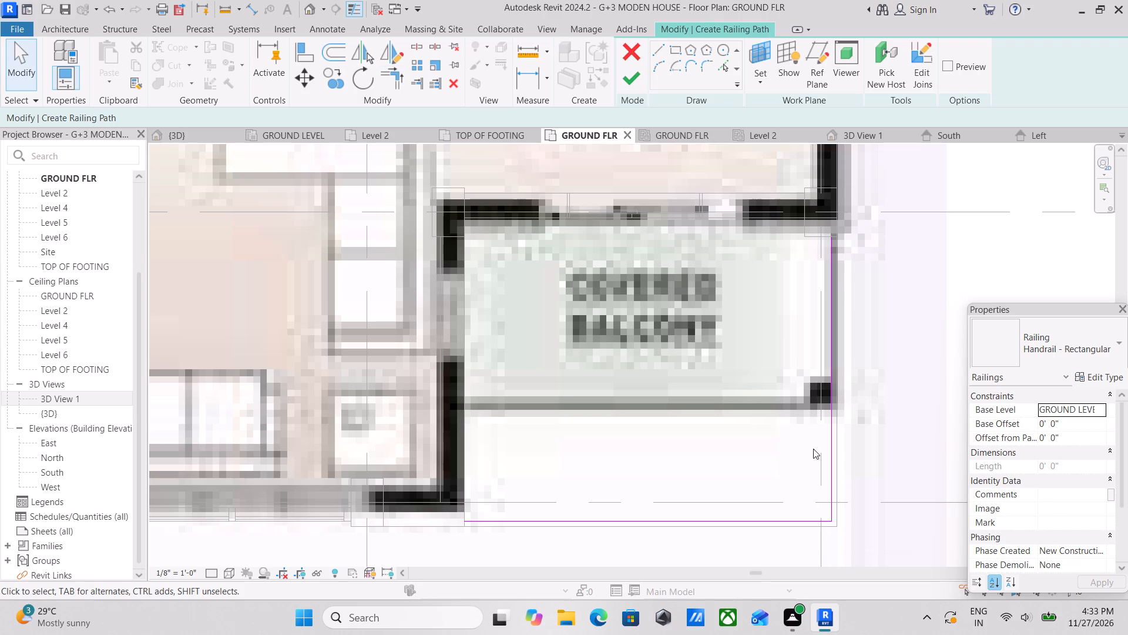
{"action": "left_click", "coordinate": [622, 82]}
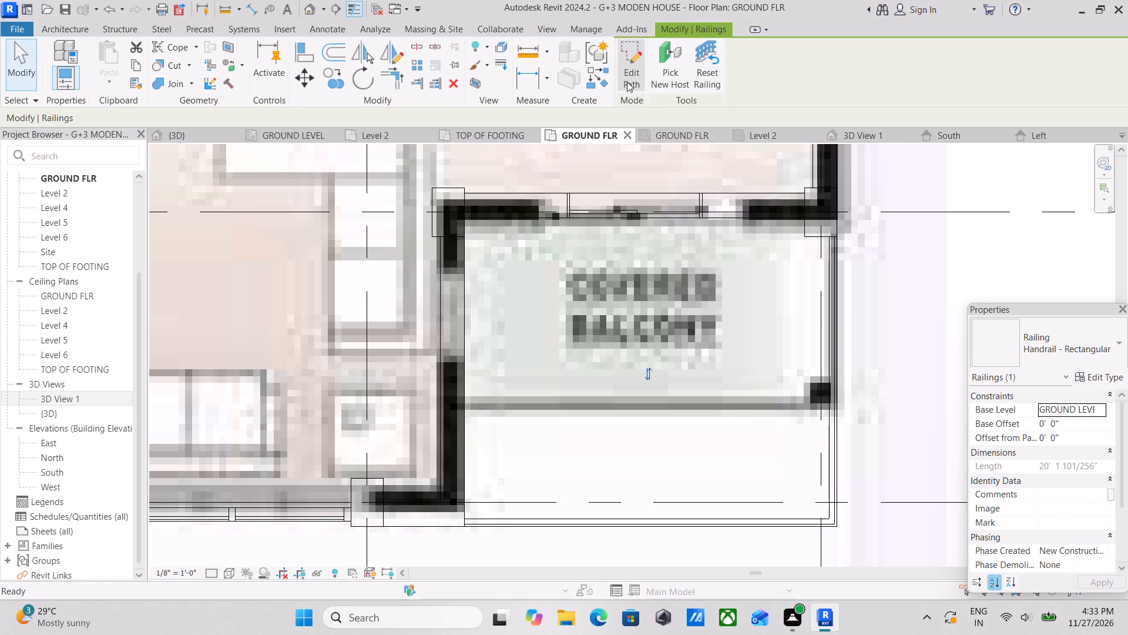
Change the new grid 6 balcony railing's type to Glass Panel - Bottom Fill.
{"action": "left_click", "coordinate": [1098, 346]}
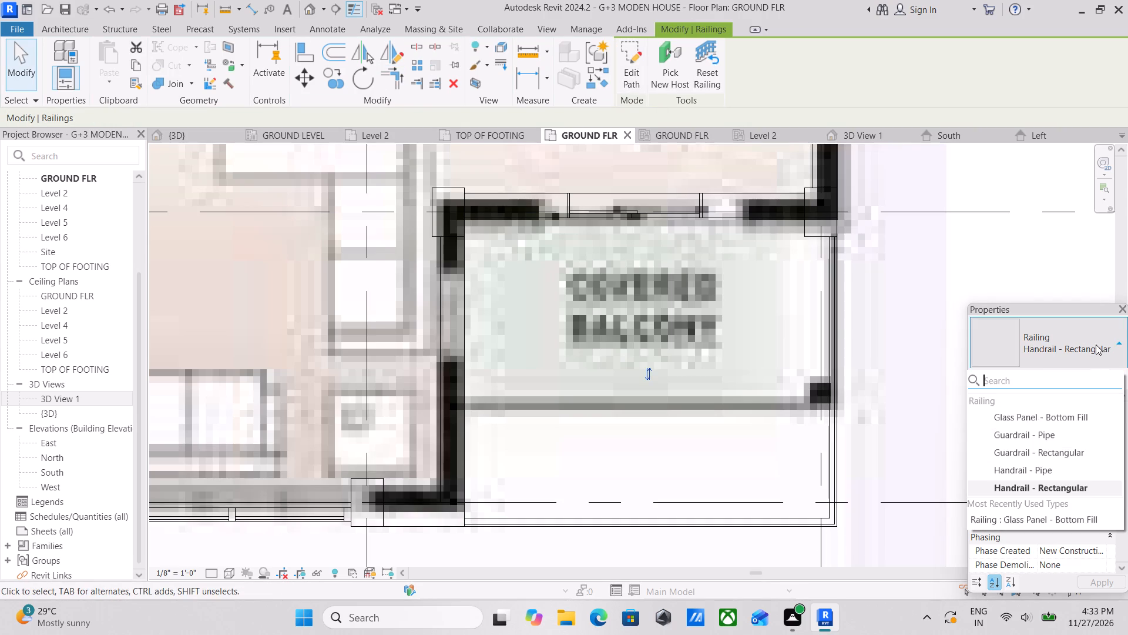
{"action": "left_click", "coordinate": [1068, 416]}
{"action": "scroll", "coordinate": [785, 348], "scroll_direction": "down", "scroll_amount": 2}
{"action": "key", "text": "Escape"}
{"action": "middle_click_drag", "start_coordinate": [790, 347], "coordinate": [832, 329]}
{"action": "left_click", "coordinate": [857, 443]}
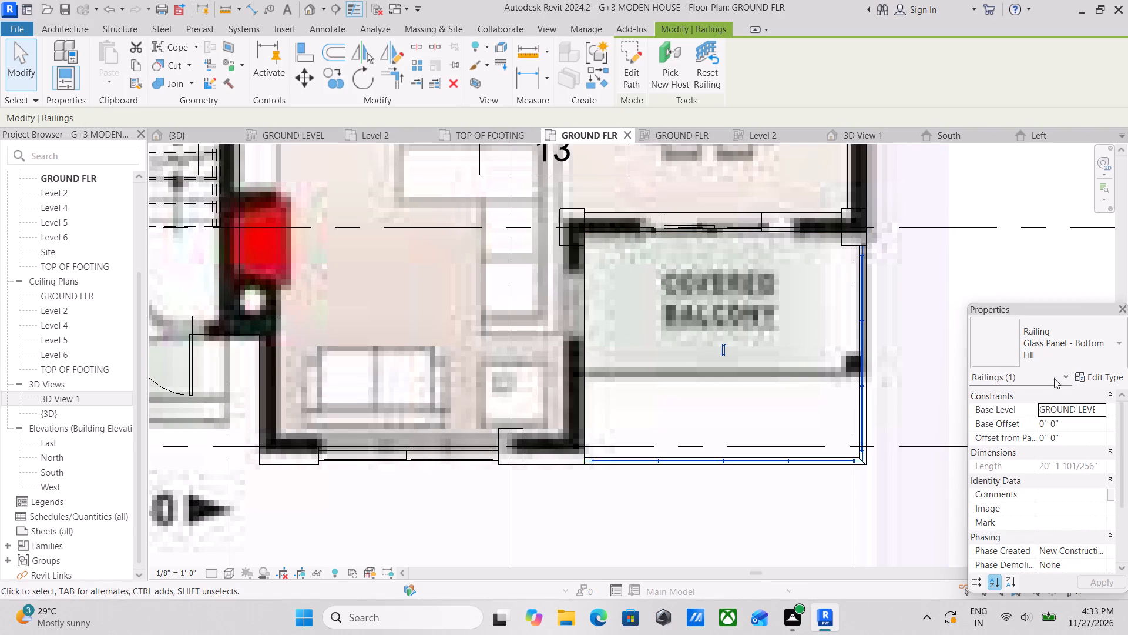
{"action": "scroll", "coordinate": [901, 387], "scroll_direction": "down", "scroll_amount": 2}
{"action": "middle_click_drag", "start_coordinate": [868, 383], "coordinate": [855, 399]}
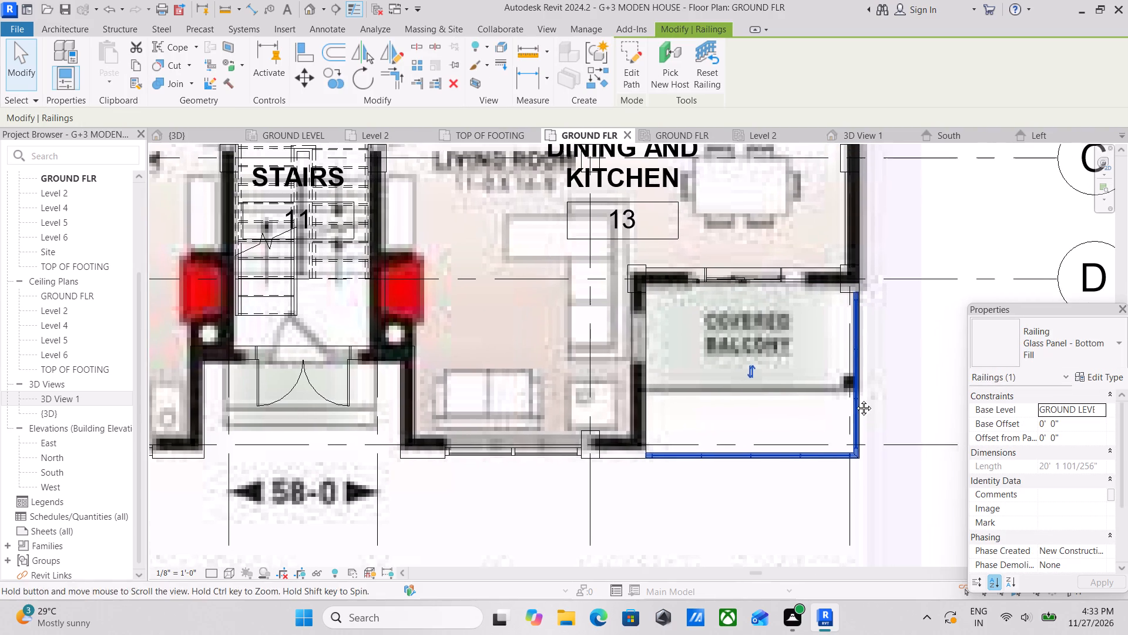
{"action": "middle_click_drag", "start_coordinate": [855, 399], "coordinate": [855, 400]}
{"action": "key", "text": "Escape"}
Check both front balconies' railings in the ground floor plan and in an isometric 3D view.
{"action": "scroll", "coordinate": [855, 399], "scroll_direction": "down", "scroll_amount": 4}
{"action": "middle_click_drag", "start_coordinate": [770, 388], "coordinate": [749, 307]}
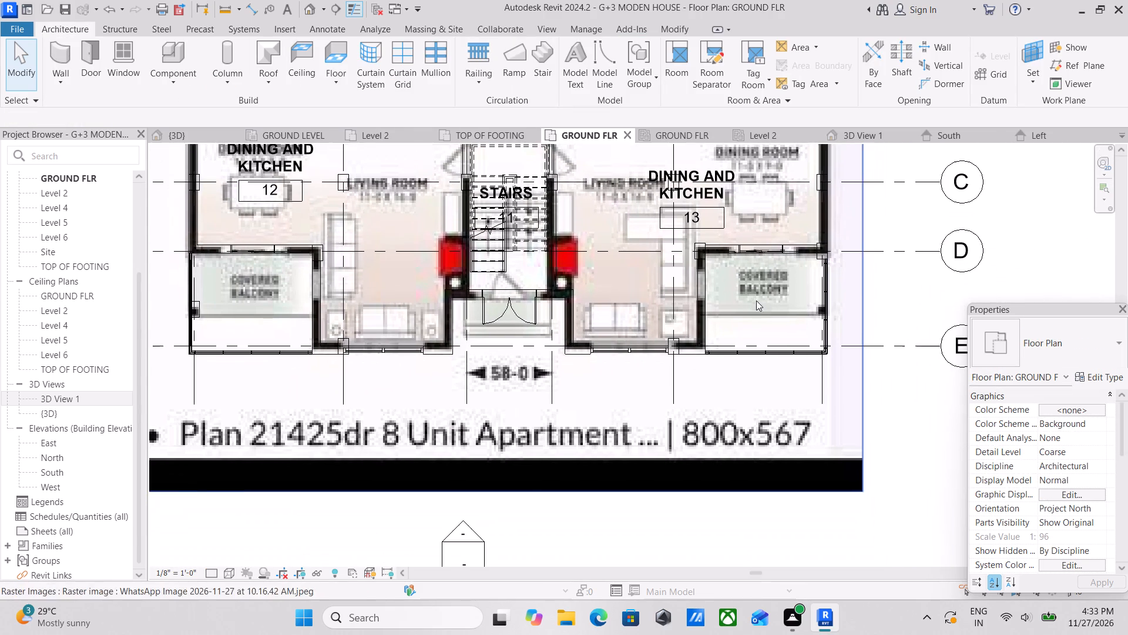
{"action": "scroll", "coordinate": [637, 258], "scroll_direction": "down", "scroll_amount": 1}
{"action": "middle_click_drag", "start_coordinate": [637, 258], "coordinate": [667, 250]}
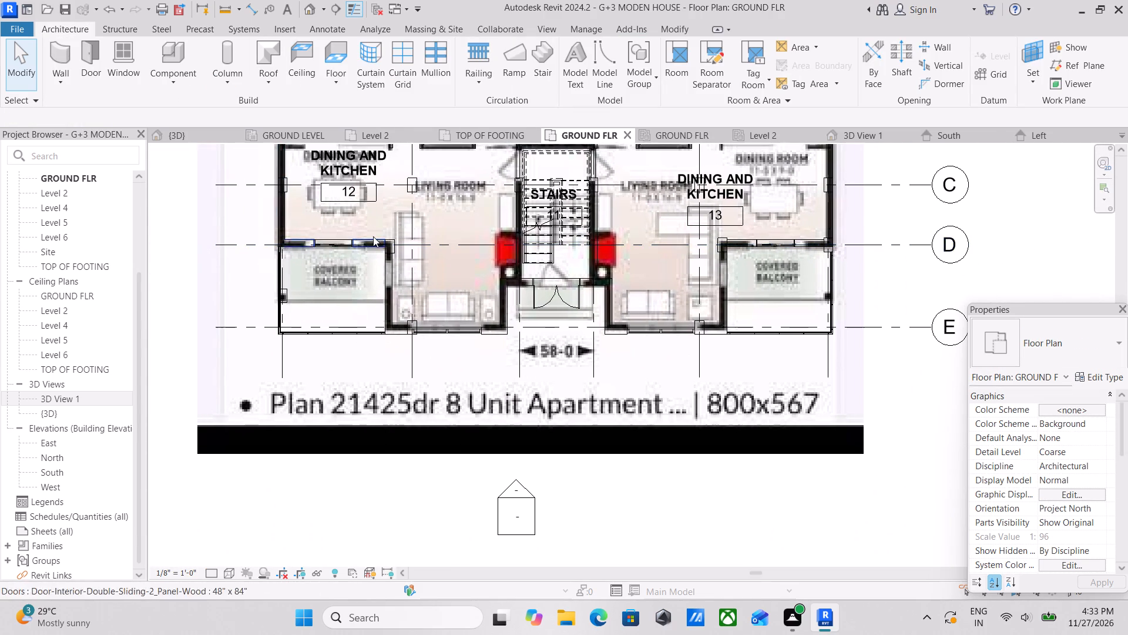
{"action": "left_click", "coordinate": [189, 133]}
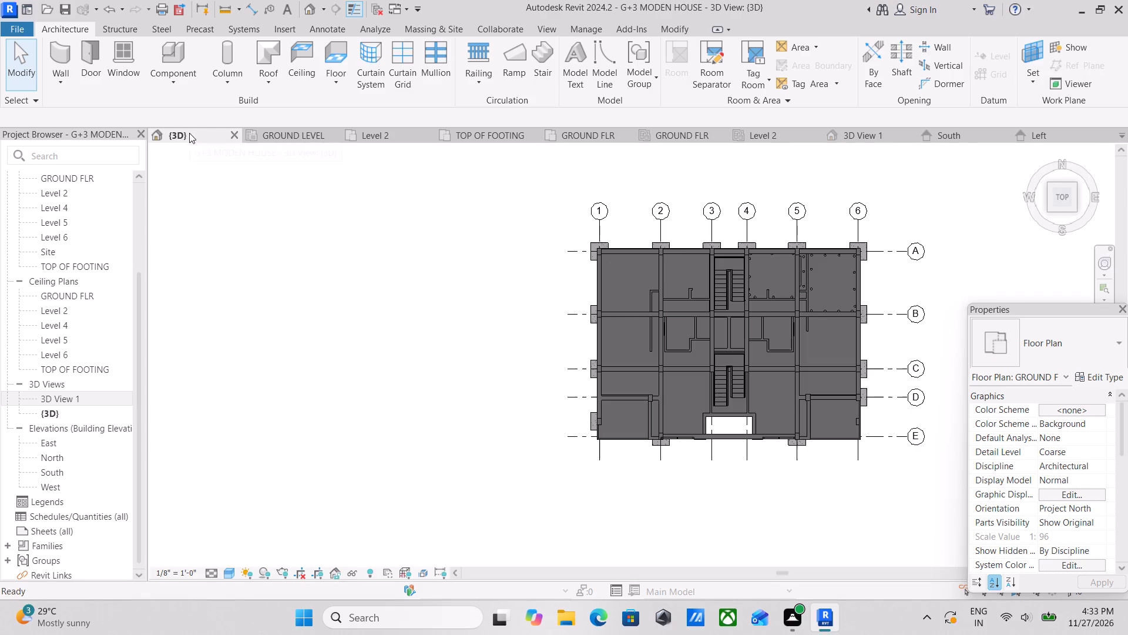
{"action": "left_click", "coordinate": [1073, 210]}
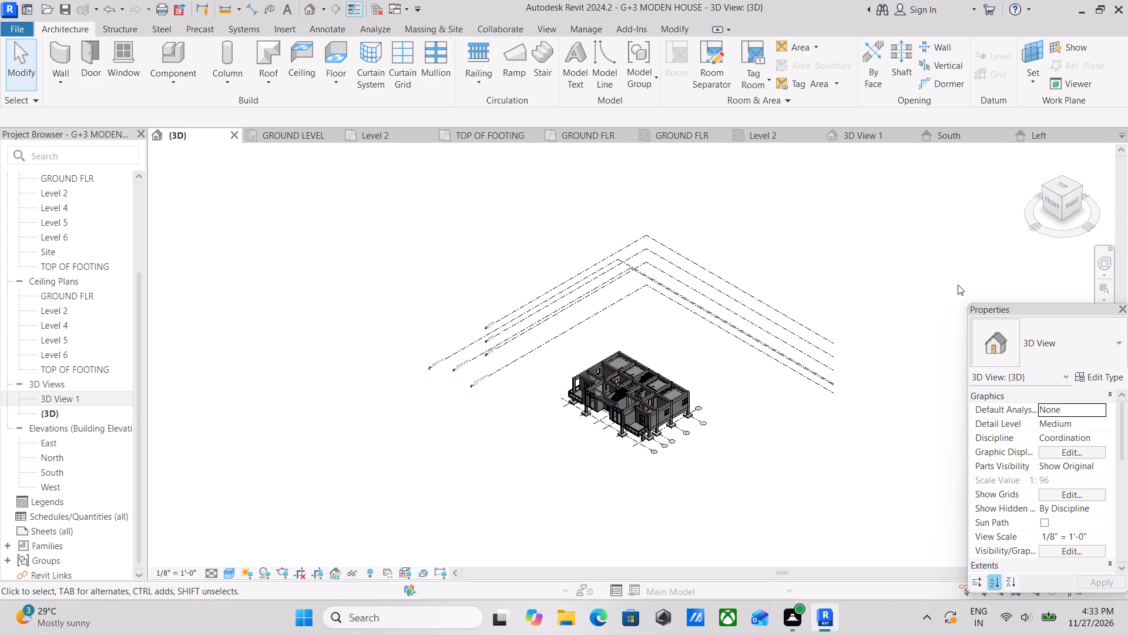
{"action": "scroll", "coordinate": [828, 362], "scroll_direction": "up", "scroll_amount": 2}
{"action": "scroll", "coordinate": [513, 420], "scroll_direction": "up", "scroll_amount": 6}
{"action": "middle_click_drag", "start_coordinate": [522, 417], "coordinate": [489, 393]}
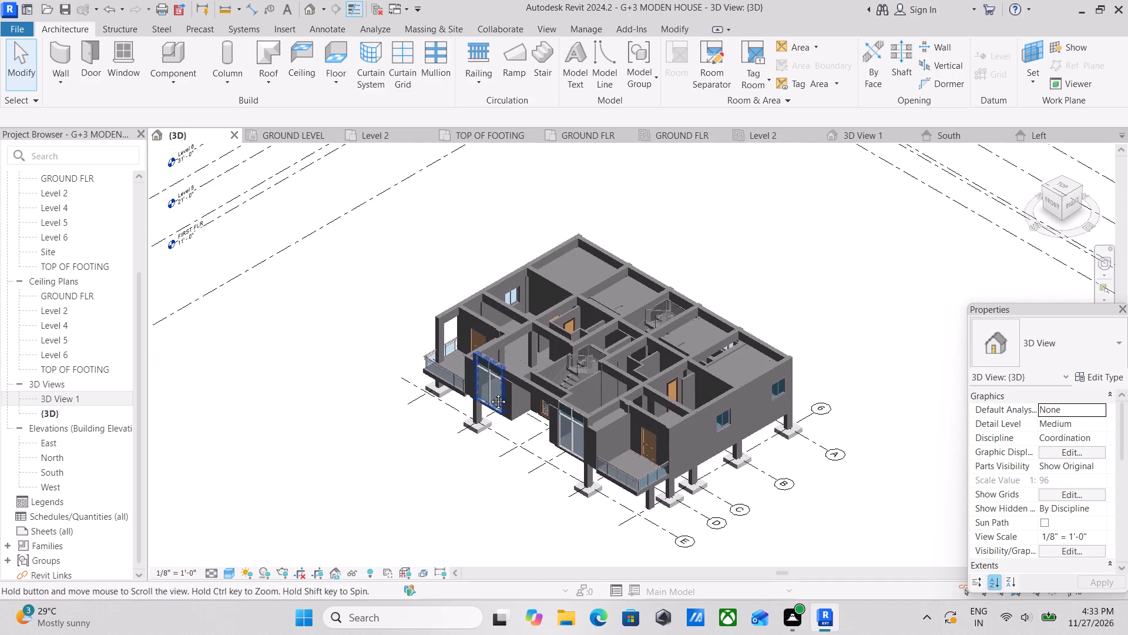
{"action": "middle_click_drag", "start_coordinate": [489, 393], "coordinate": [488, 389]}
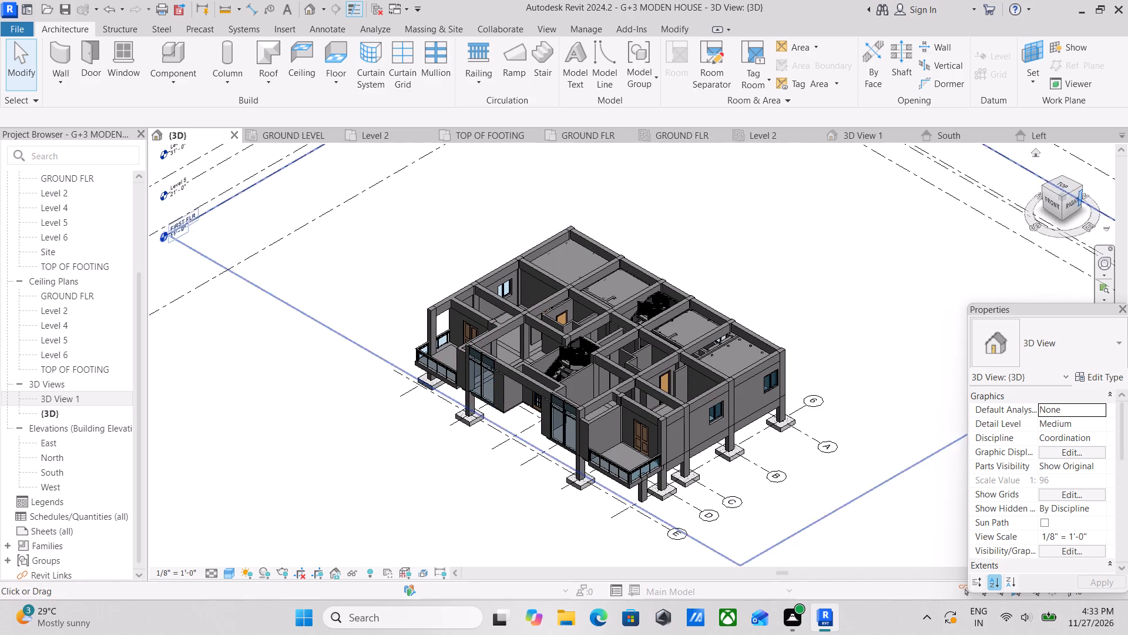
Examine the building in 3D from the right side, the front corner and above.
{"action": "left_click", "coordinate": [1072, 202]}
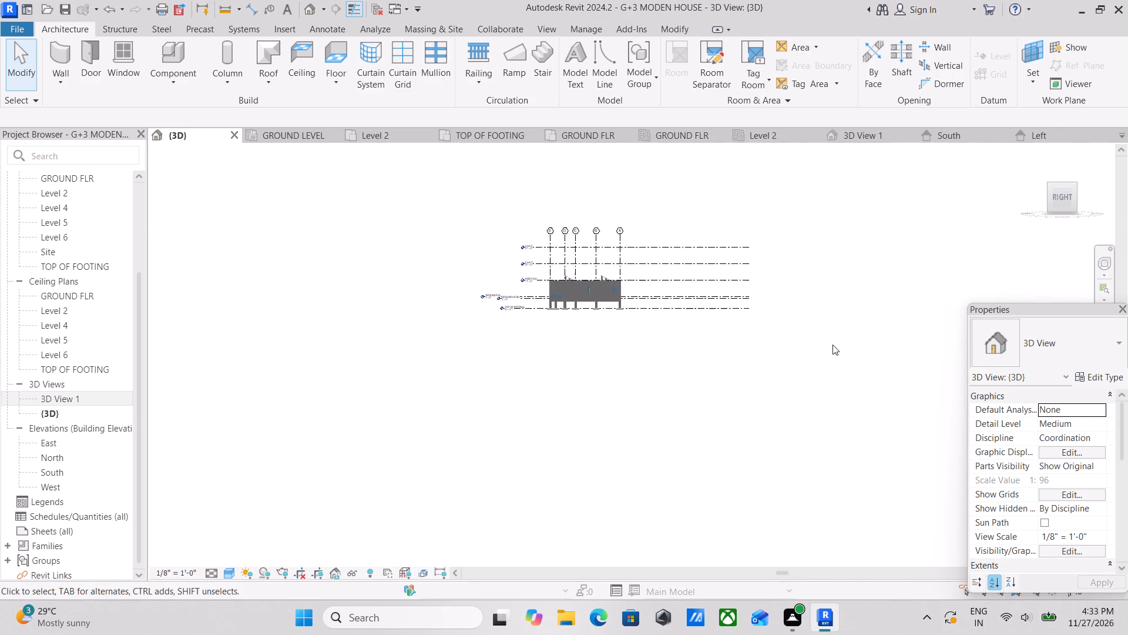
{"action": "scroll", "coordinate": [694, 409], "scroll_direction": "up", "scroll_amount": 6}
{"action": "scroll", "coordinate": [505, 329], "scroll_direction": "up", "scroll_amount": 3}
{"action": "scroll", "coordinate": [430, 324], "scroll_direction": "up", "scroll_amount": 1}
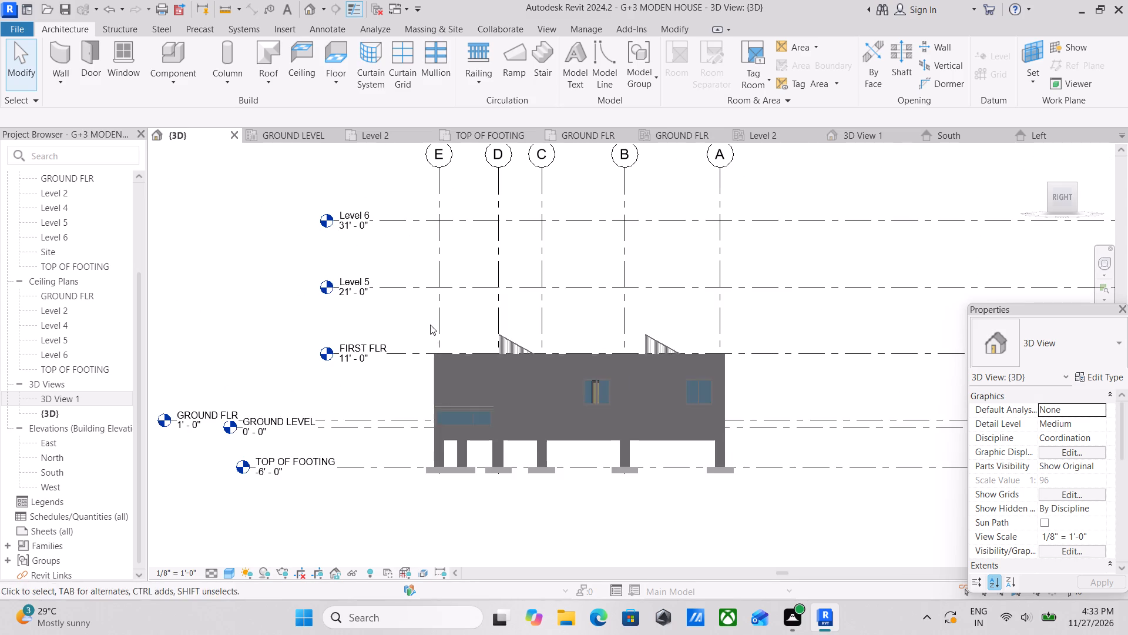
{"action": "scroll", "coordinate": [440, 400], "scroll_direction": "up", "scroll_amount": 2}
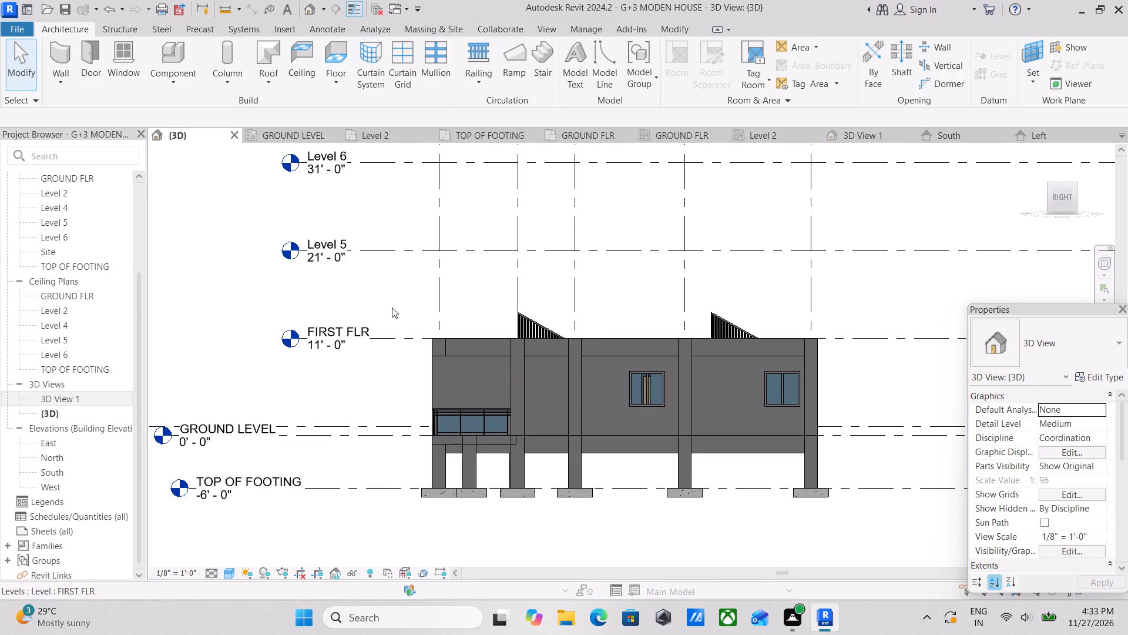
{"action": "scroll", "coordinate": [398, 319], "scroll_direction": "down", "scroll_amount": 1}
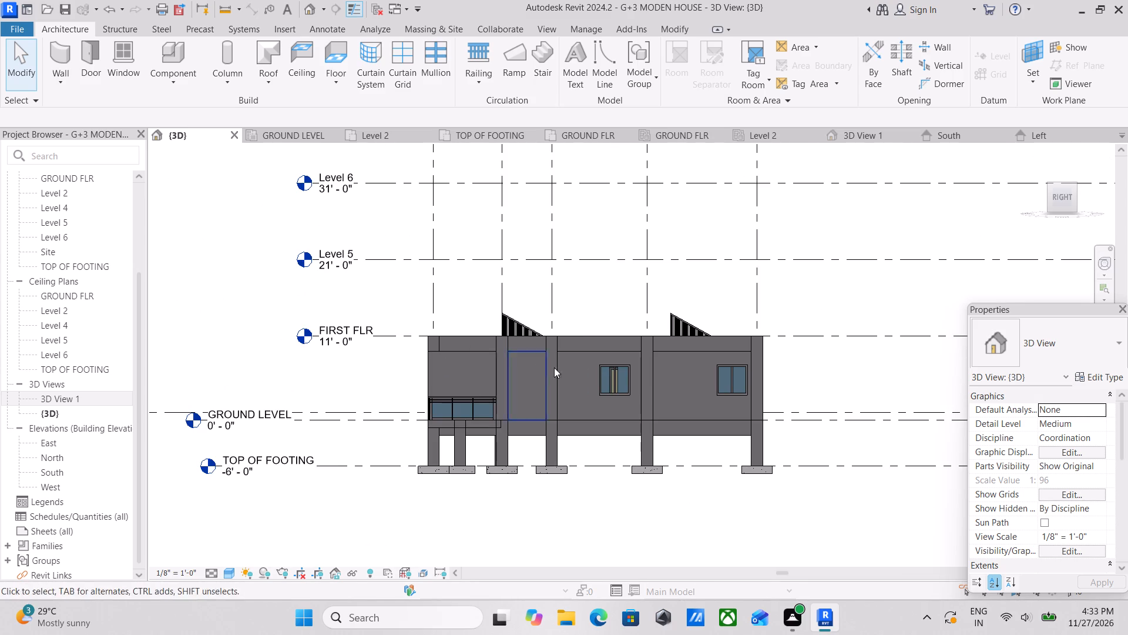
{"action": "left_click", "coordinate": [1049, 185]}
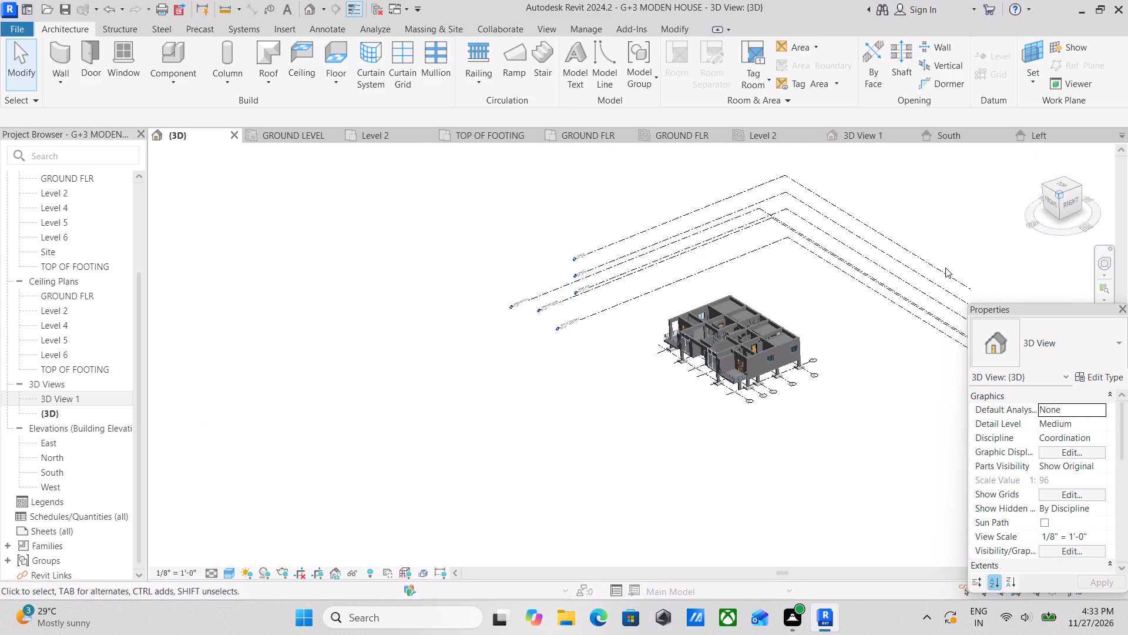
{"action": "scroll", "coordinate": [725, 354], "scroll_direction": "up", "scroll_amount": 7}
{"action": "middle_click_drag", "start_coordinate": [612, 419], "coordinate": [558, 356]}
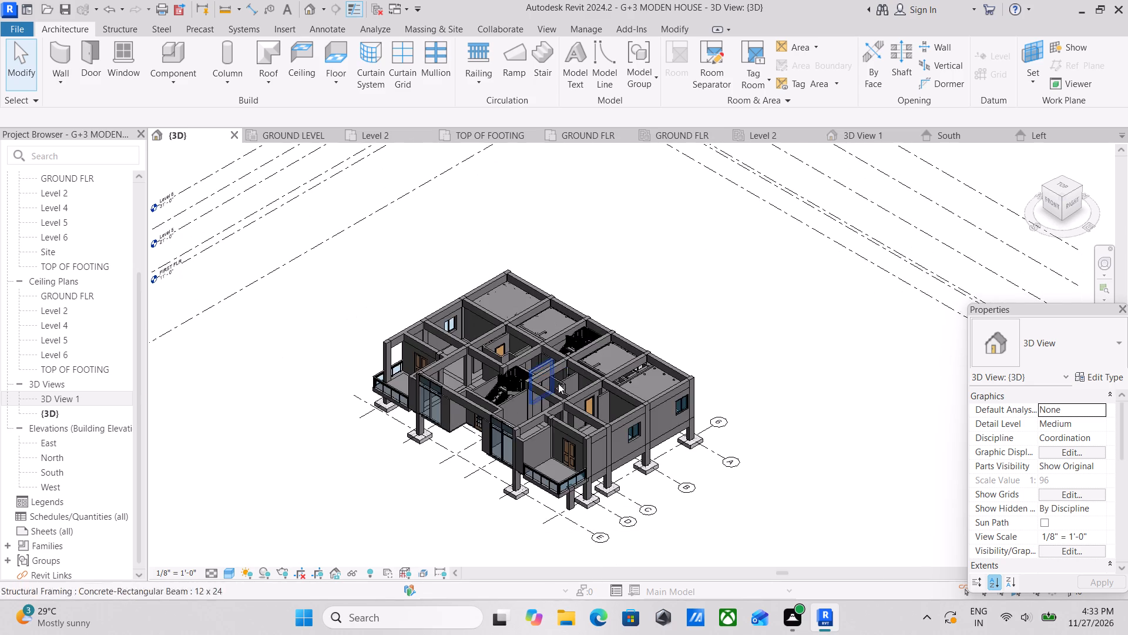
{"action": "scroll", "coordinate": [563, 390], "scroll_direction": "down", "scroll_amount": 1}
{"action": "middle_click_drag", "start_coordinate": [576, 364], "coordinate": [747, 488], "text": "shift"}
{"action": "middle_click_drag", "start_coordinate": [643, 333], "coordinate": [637, 405], "text": "shift"}
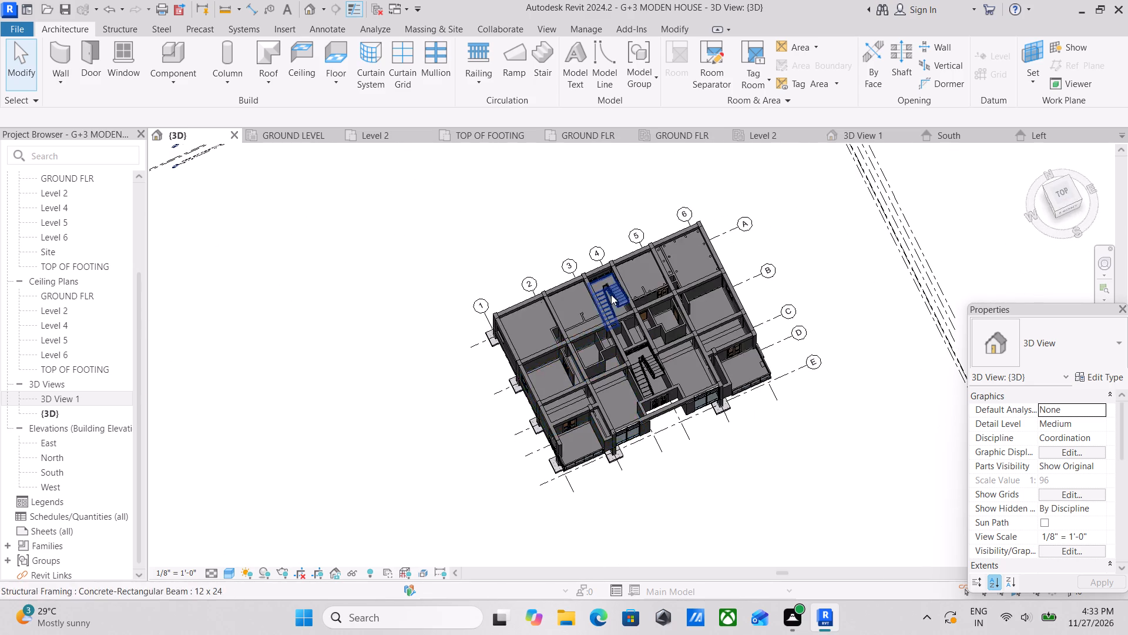
{"action": "middle_click_drag", "start_coordinate": [611, 295], "coordinate": [553, 326], "text": "shift"}
{"action": "scroll", "coordinate": [553, 326], "scroll_direction": "up", "scroll_amount": 3}
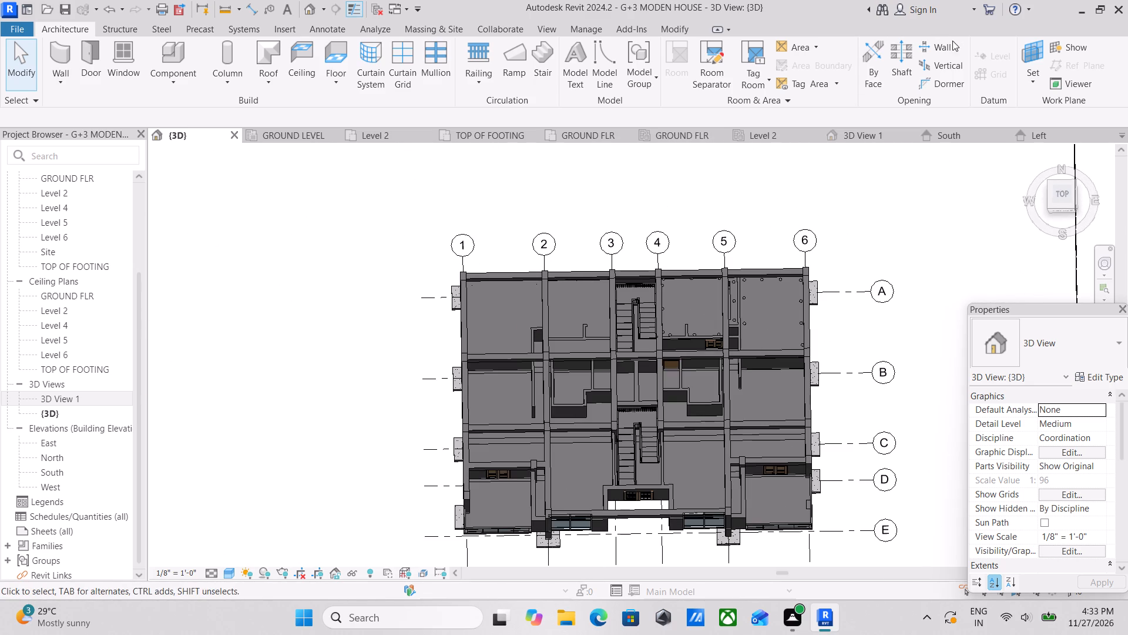
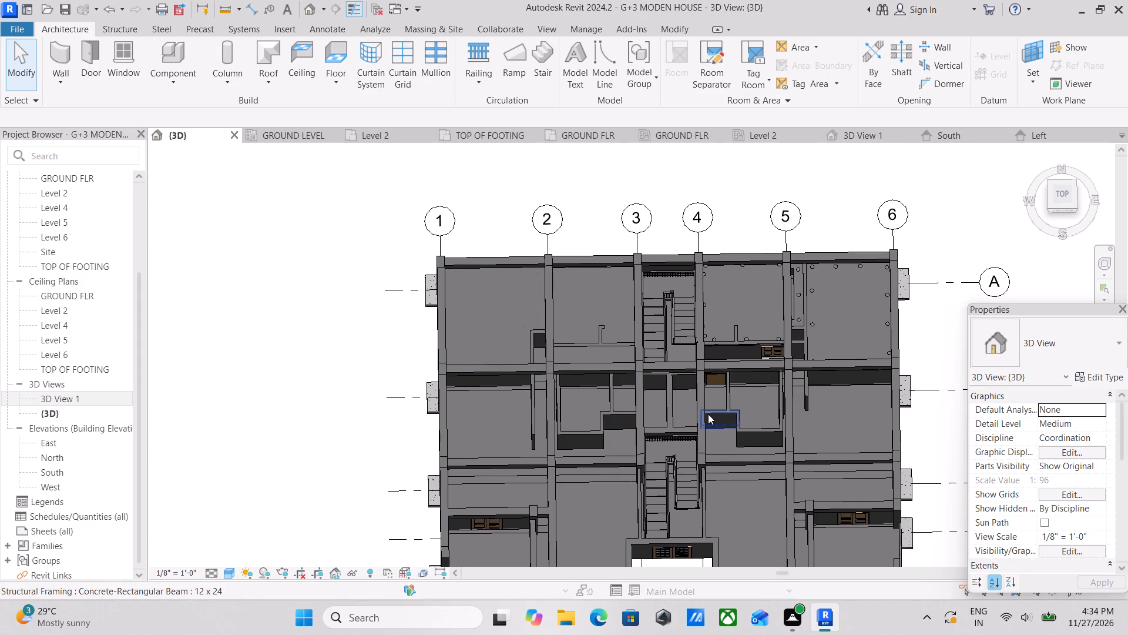
Examine the 3D model's balconies, beams and both stairwells from isometric, side and top angles.
{"action": "scroll", "coordinate": [713, 410], "scroll_direction": "down", "scroll_amount": 2}
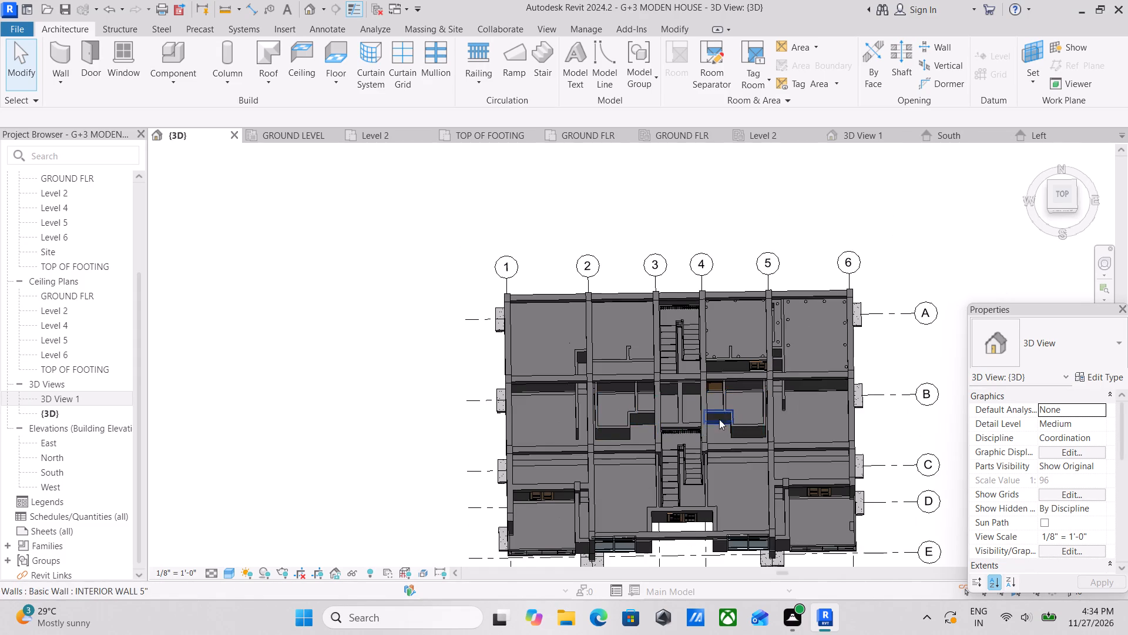
{"action": "middle_click_drag", "start_coordinate": [708, 417], "coordinate": [630, 286]}
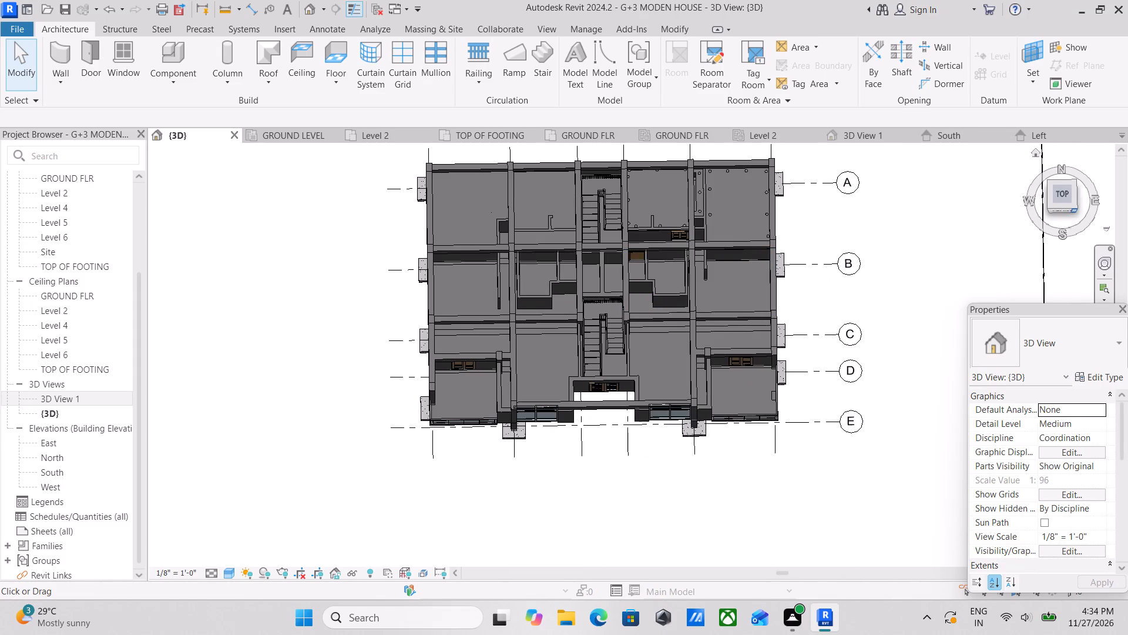
{"action": "left_click", "coordinate": [1075, 208]}
{"action": "scroll", "coordinate": [612, 382], "scroll_direction": "up", "scroll_amount": 3}
{"action": "scroll", "coordinate": [627, 440], "scroll_direction": "up", "scroll_amount": 3}
{"action": "scroll", "coordinate": [632, 499], "scroll_direction": "up", "scroll_amount": 8}
{"action": "scroll", "coordinate": [663, 420], "scroll_direction": "up", "scroll_amount": 3}
{"action": "middle_click_drag", "start_coordinate": [636, 439], "coordinate": [529, 469]}
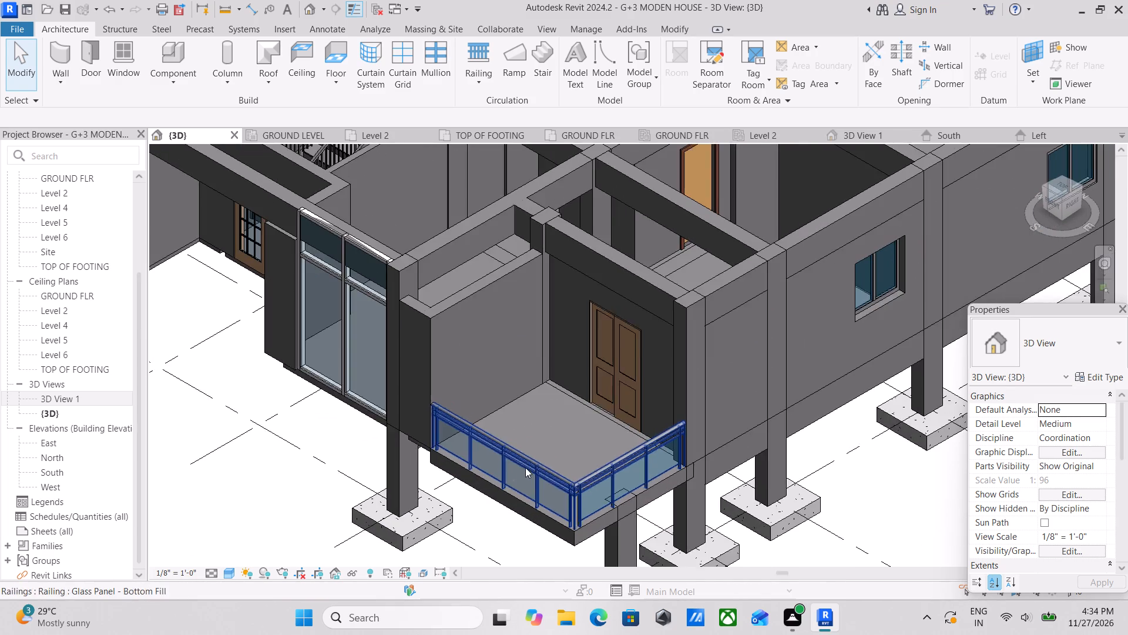
{"action": "scroll", "coordinate": [623, 412], "scroll_direction": "down", "scroll_amount": 4}
{"action": "middle_click_drag", "start_coordinate": [622, 413], "coordinate": [621, 447]}
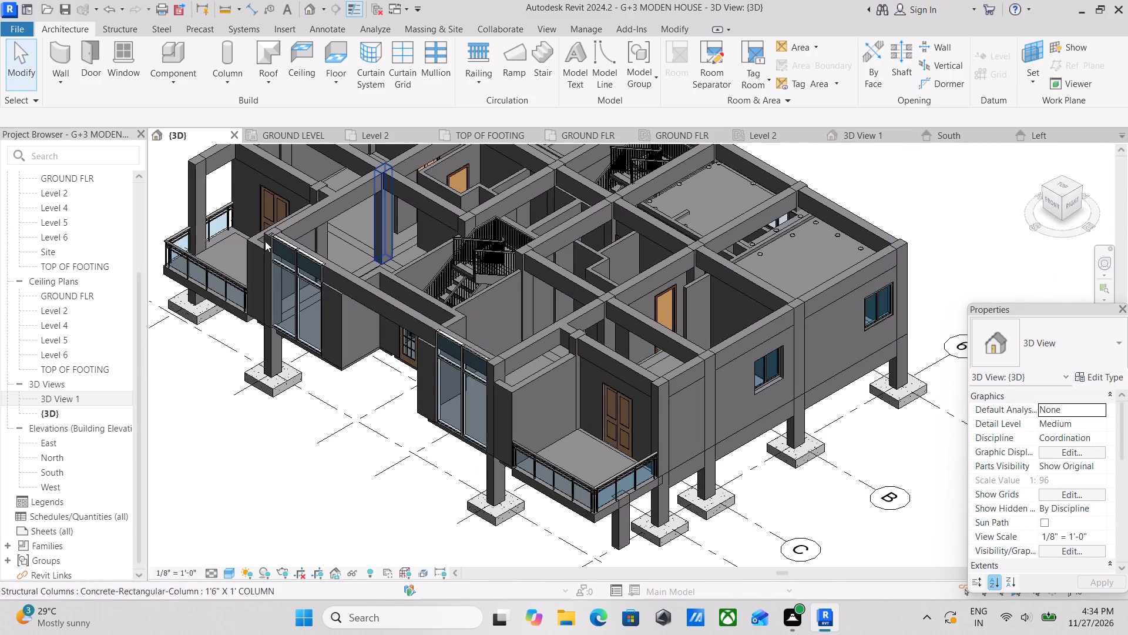
{"action": "scroll", "coordinate": [217, 238], "scroll_direction": "up", "scroll_amount": 2}
{"action": "middle_click_drag", "start_coordinate": [170, 249], "coordinate": [246, 363]}
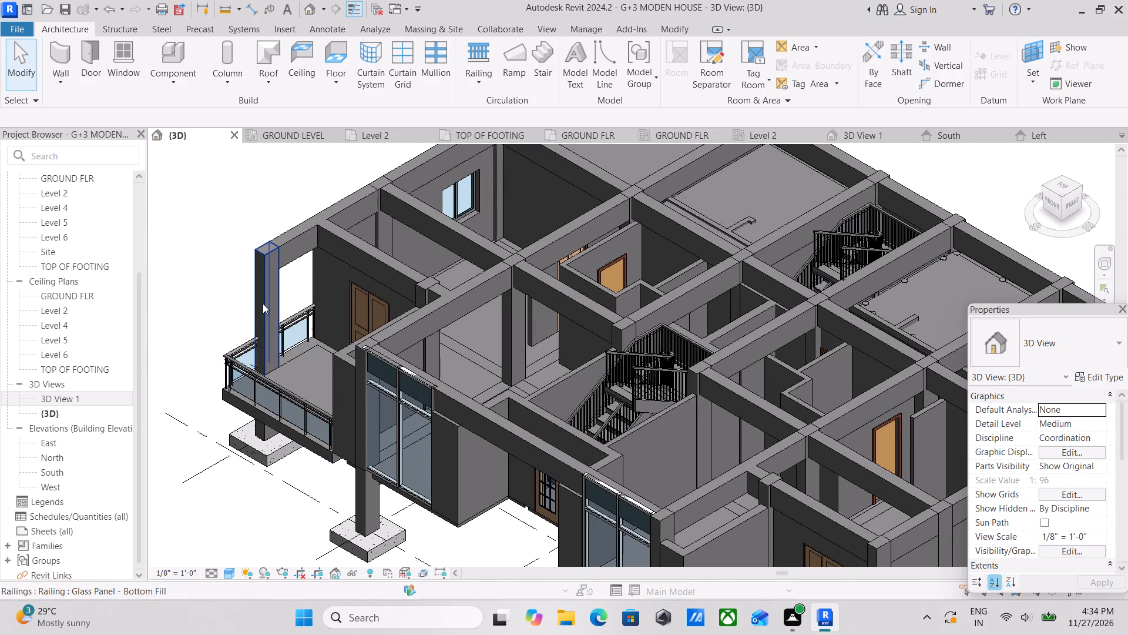
{"action": "scroll", "coordinate": [262, 311], "scroll_direction": "down", "scroll_amount": 1}
{"action": "middle_click_drag", "start_coordinate": [271, 334], "coordinate": [221, 306]}
{"action": "middle_click_drag", "start_coordinate": [613, 359], "coordinate": [451, 327]}
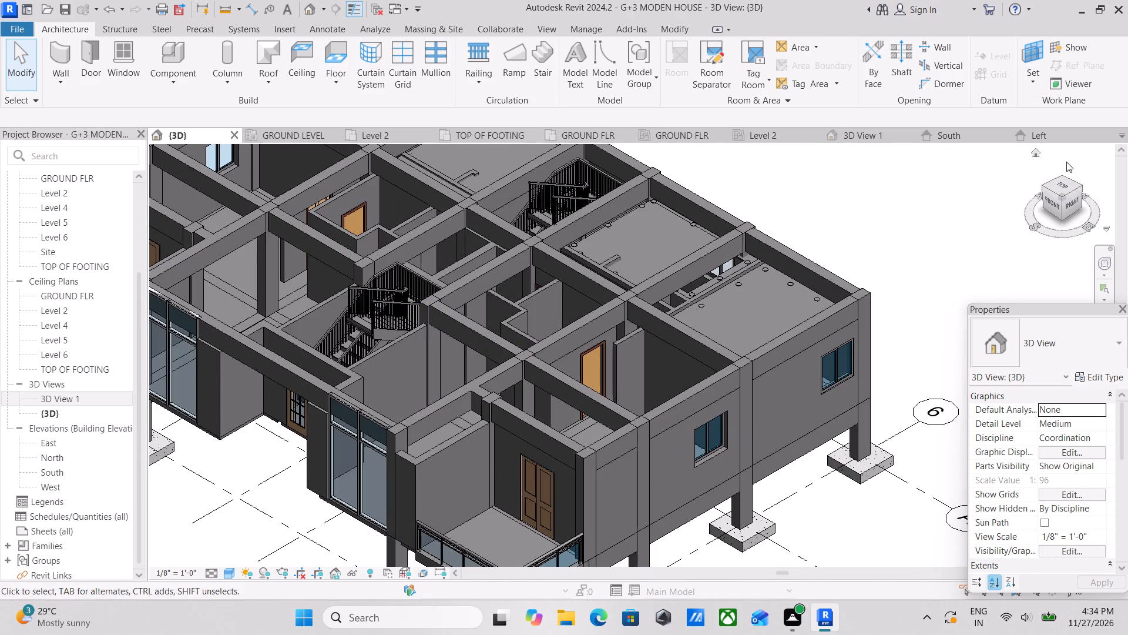
{"action": "left_click", "coordinate": [1074, 203]}
{"action": "scroll", "coordinate": [867, 470], "scroll_direction": "up", "scroll_amount": 2}
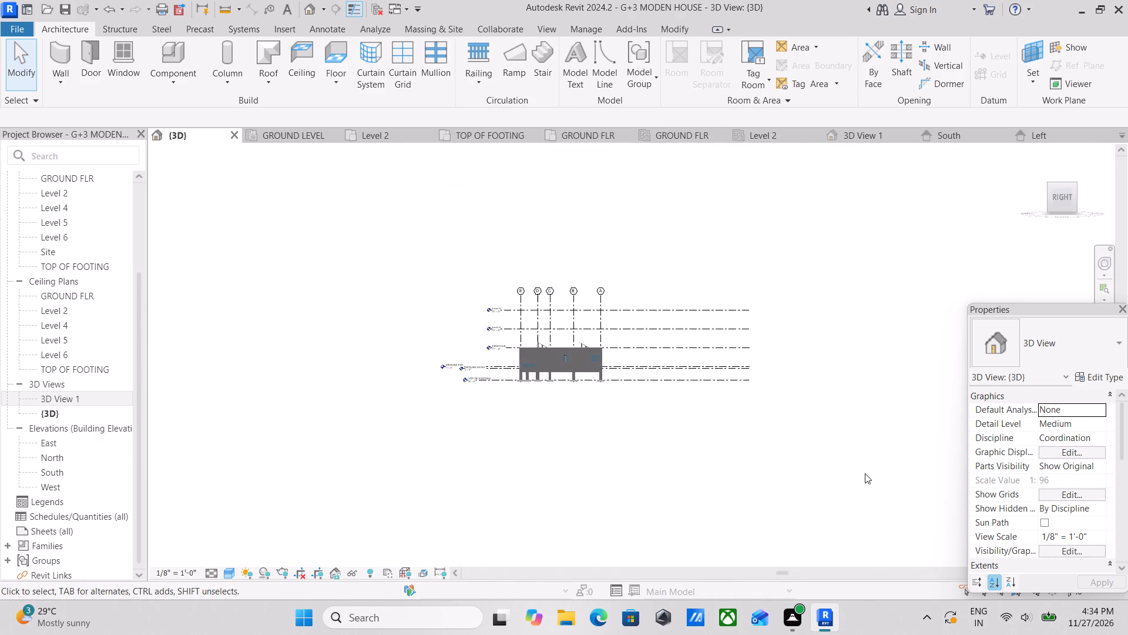
{"action": "scroll", "coordinate": [865, 473], "scroll_direction": "up", "scroll_amount": 1}
{"action": "scroll", "coordinate": [398, 357], "scroll_direction": "up", "scroll_amount": 3}
{"action": "scroll", "coordinate": [489, 340], "scroll_direction": "down", "scroll_amount": 5}
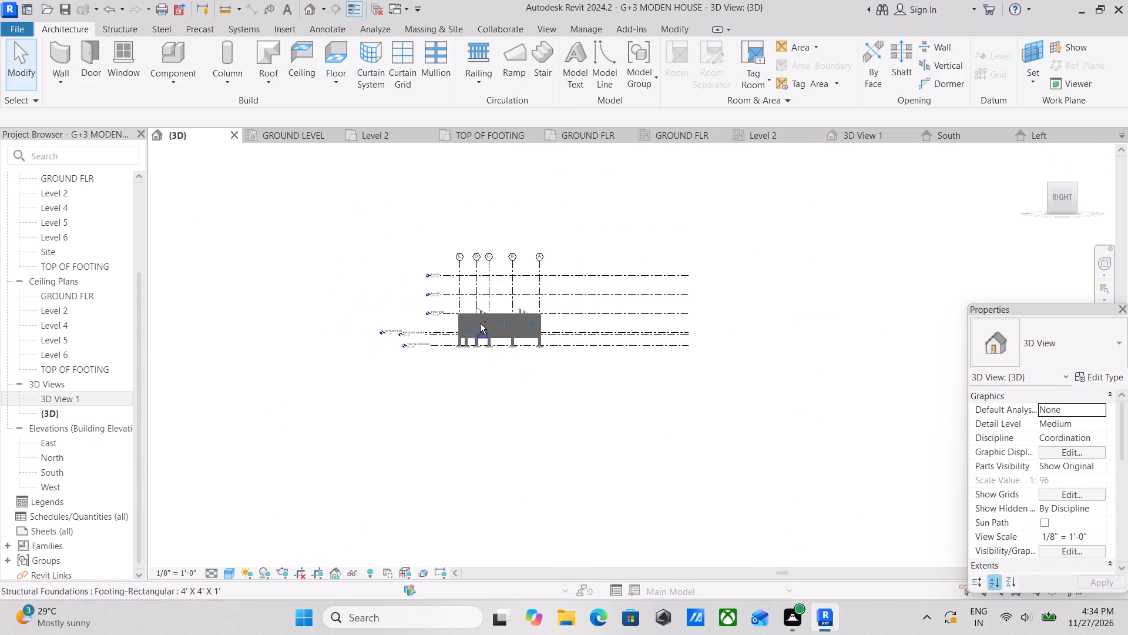
{"action": "middle_click_drag", "start_coordinate": [480, 323], "coordinate": [695, 470], "text": "shift"}
{"action": "middle_click_drag", "start_coordinate": [580, 380], "coordinate": [596, 473], "text": "shift"}
{"action": "middle_click_drag", "start_coordinate": [594, 370], "coordinate": [577, 456], "text": "shift"}
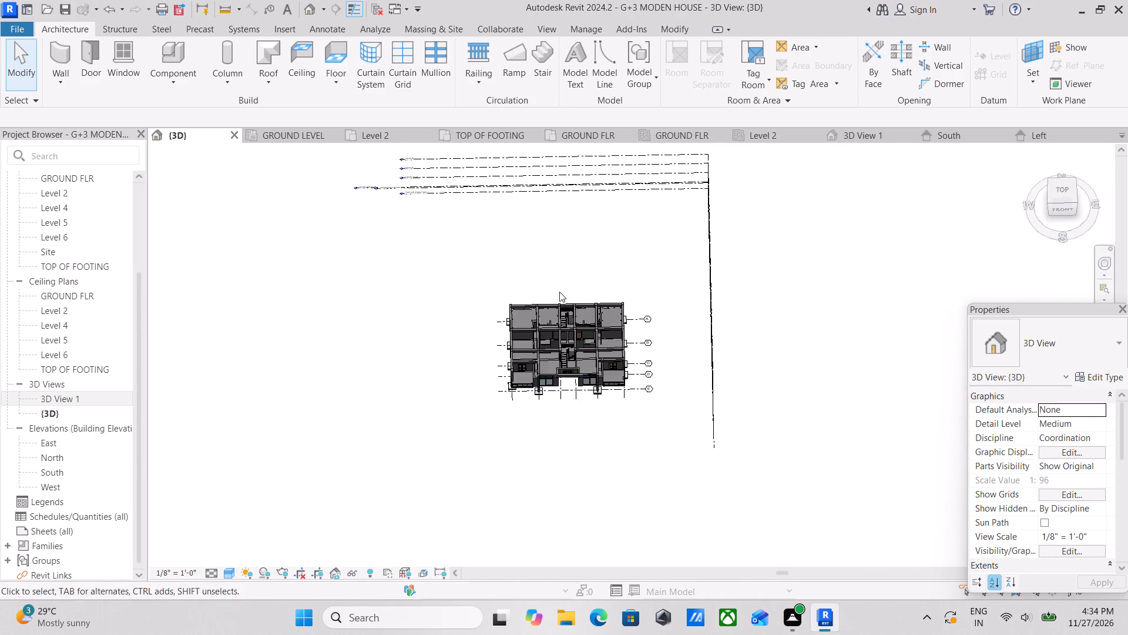
{"action": "middle_click_drag", "start_coordinate": [559, 292], "coordinate": [563, 378]}
{"action": "scroll", "coordinate": [568, 379], "scroll_direction": "up", "scroll_amount": 2}
{"action": "middle_click_drag", "start_coordinate": [568, 417], "coordinate": [552, 482], "text": "shift"}
{"action": "middle_click_drag", "start_coordinate": [571, 411], "coordinate": [589, 456], "text": "shift"}
{"action": "scroll", "coordinate": [589, 455], "scroll_direction": "up", "scroll_amount": 1, "text": "shift"}
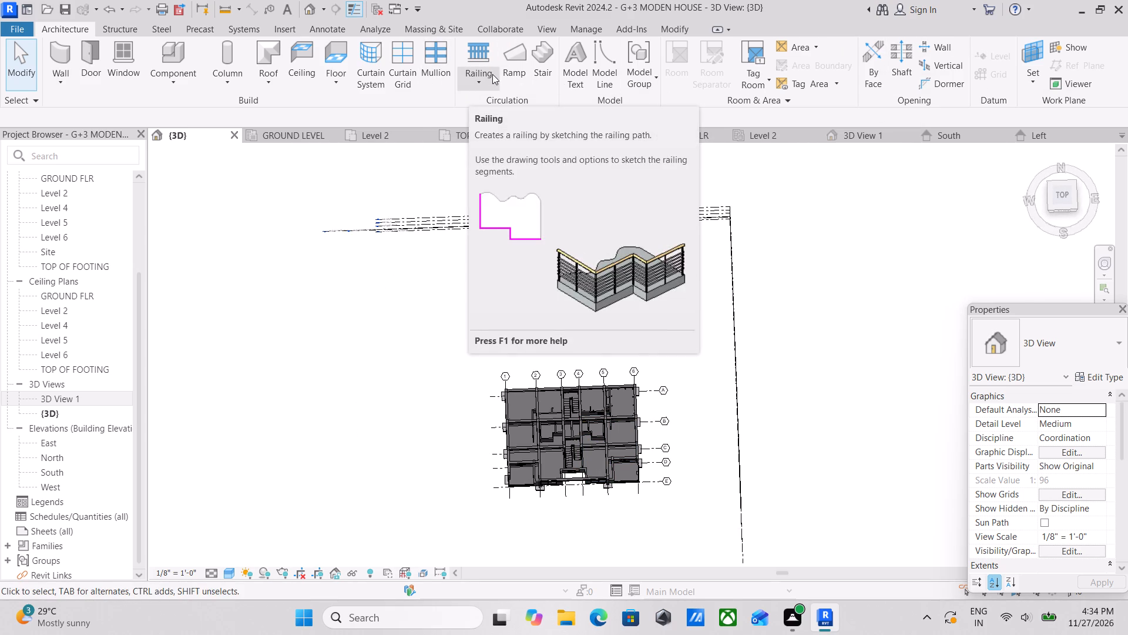
{"action": "scroll", "coordinate": [665, 313], "scroll_direction": "up", "scroll_amount": 1}
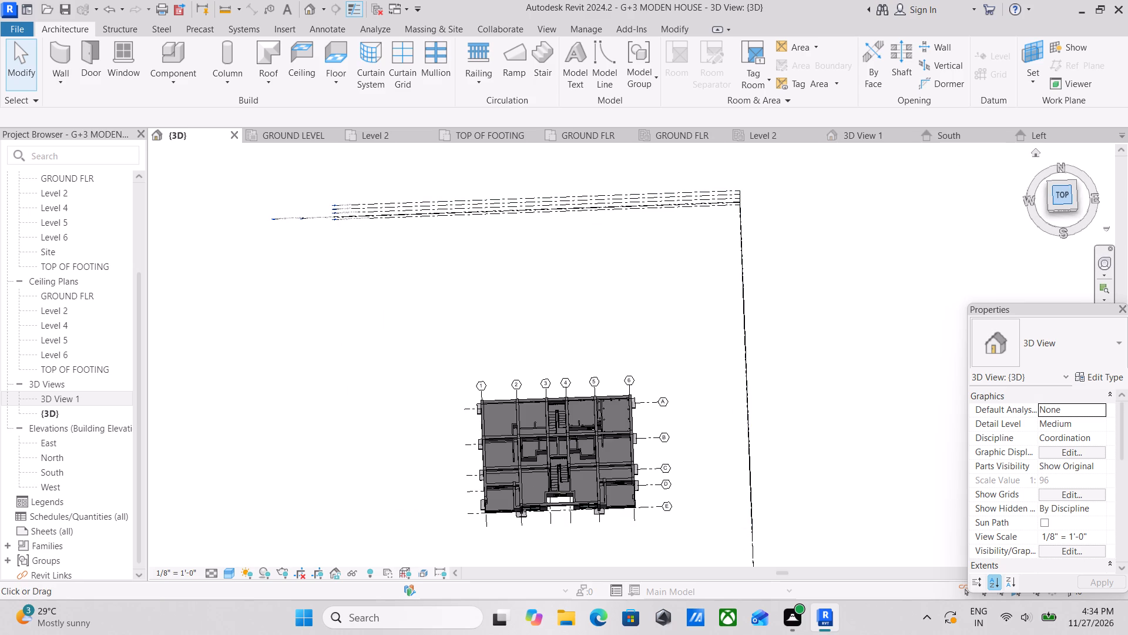
Start a shaft opening at the stair between grids 3-4 and A-B, sketching the beam edge, grid 4 side and stepped end, about 3'-10" and 3'-2" wide.
{"action": "left_click", "coordinate": [1065, 202]}
{"action": "scroll", "coordinate": [673, 432], "scroll_direction": "up", "scroll_amount": 8}
{"action": "scroll", "coordinate": [730, 349], "scroll_direction": "up", "scroll_amount": 1}
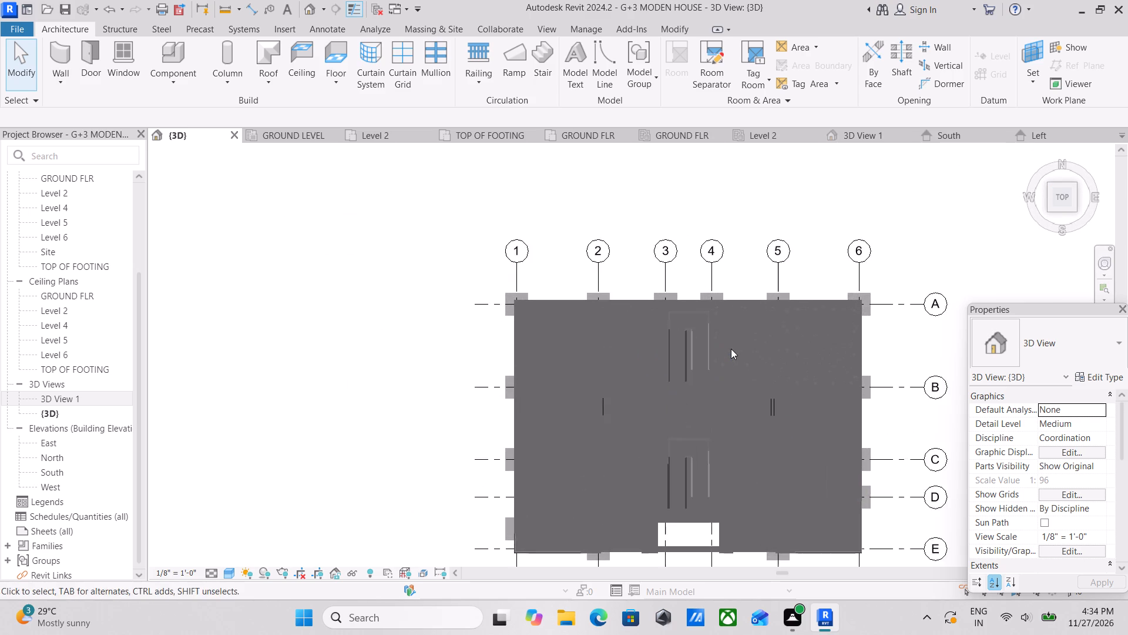
{"action": "scroll", "coordinate": [731, 349], "scroll_direction": "up", "scroll_amount": 1}
{"action": "middle_click_drag", "start_coordinate": [728, 343], "coordinate": [622, 290]}
{"action": "scroll", "coordinate": [620, 289], "scroll_direction": "up", "scroll_amount": 1}
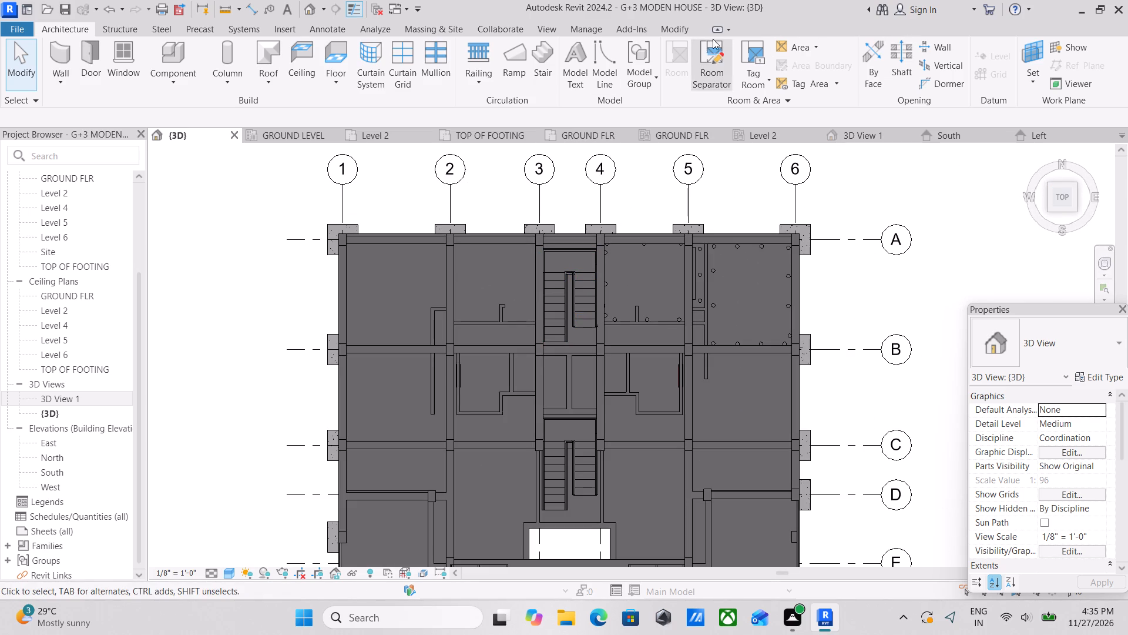
{"action": "left_click", "coordinate": [894, 55]}
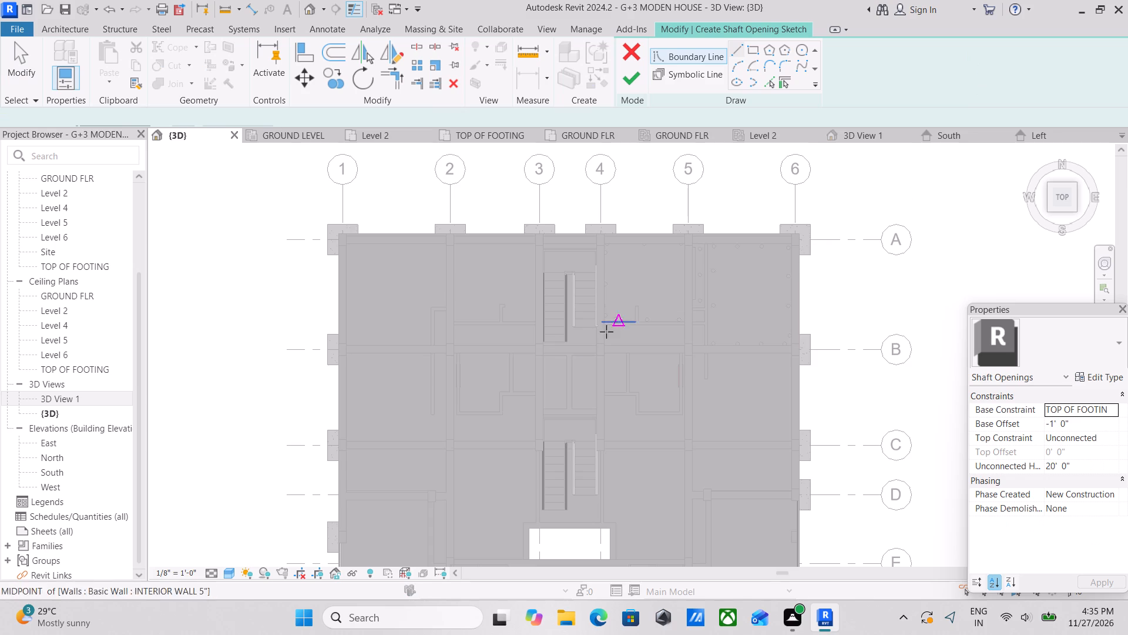
{"action": "scroll", "coordinate": [563, 328], "scroll_direction": "up", "scroll_amount": 3}
{"action": "scroll", "coordinate": [526, 218], "scroll_direction": "up", "scroll_amount": 6}
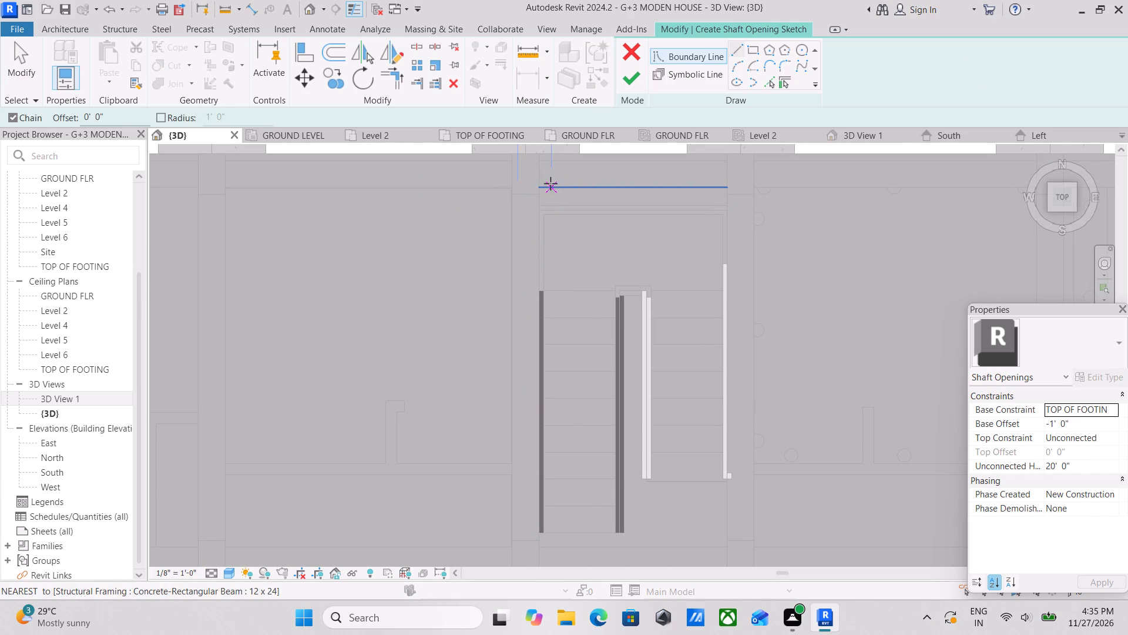
{"action": "left_click", "coordinate": [538, 189]}
{"action": "left_click", "coordinate": [732, 186]}
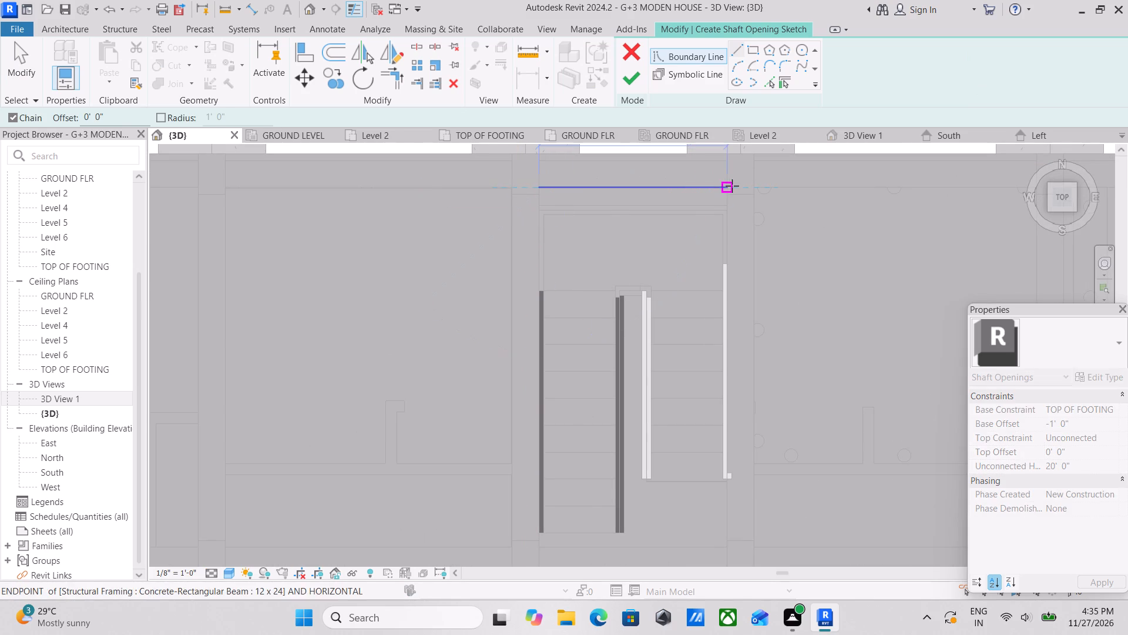
{"action": "middle_click_drag", "start_coordinate": [746, 282], "coordinate": [761, 168]}
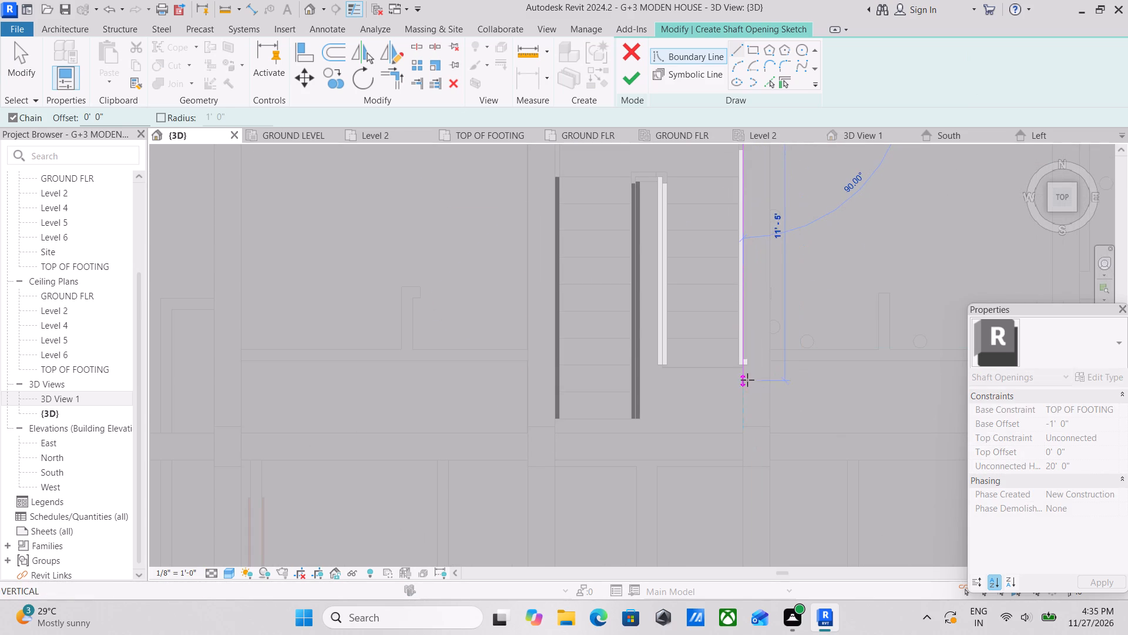
{"action": "left_click", "coordinate": [747, 369]}
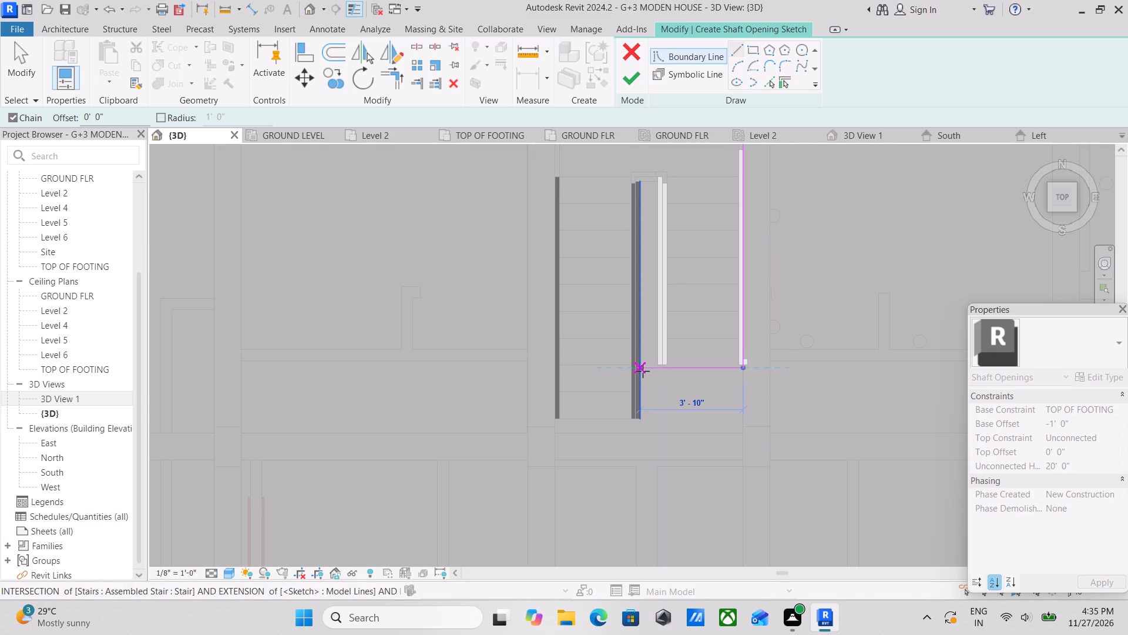
{"action": "left_click", "coordinate": [643, 371]}
{"action": "left_click", "coordinate": [641, 415]}
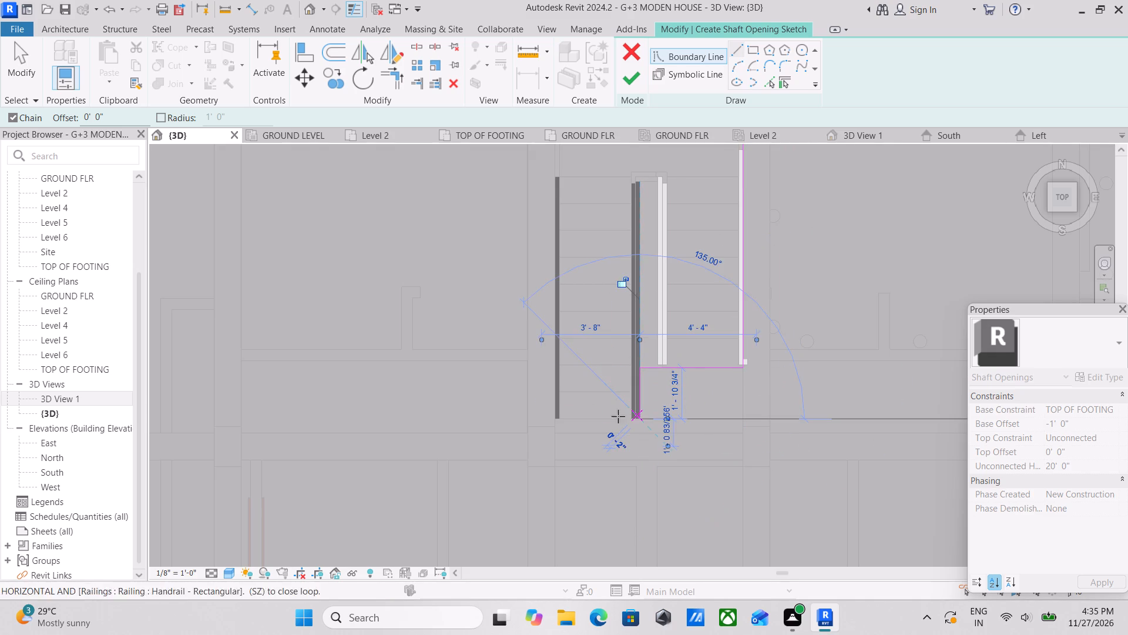
{"action": "scroll", "coordinate": [556, 419], "scroll_direction": "up", "scroll_amount": 3}
{"action": "left_click", "coordinate": [549, 423]}
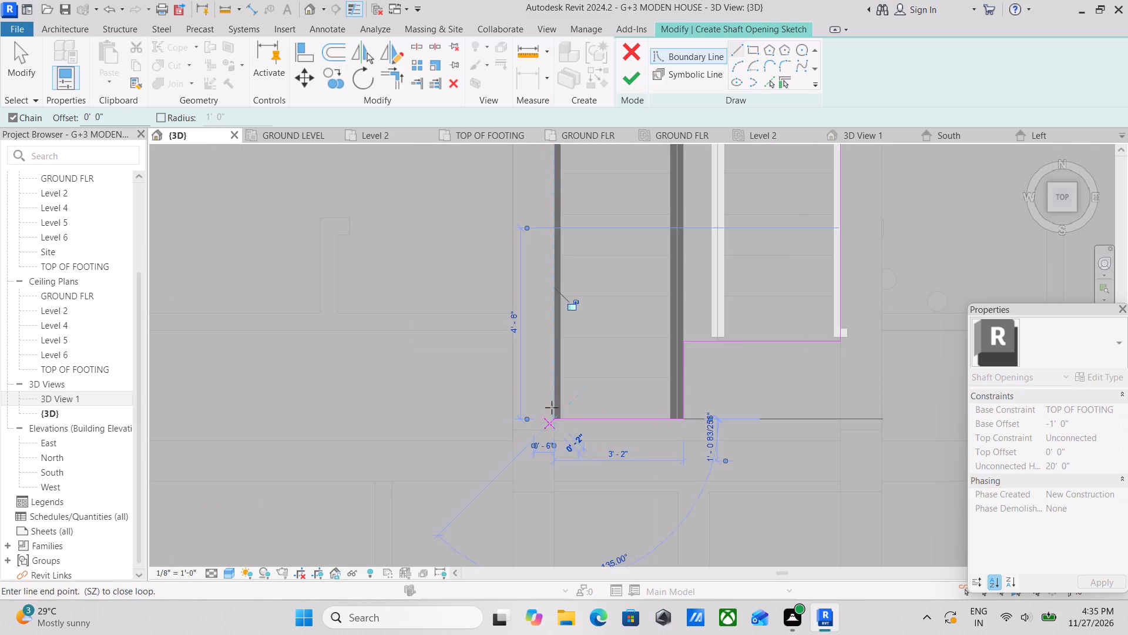
{"action": "middle_click_drag", "start_coordinate": [553, 320], "coordinate": [536, 466]}
{"action": "middle_click_drag", "start_coordinate": [542, 264], "coordinate": [539, 425]}
{"action": "key", "text": "Escape"}
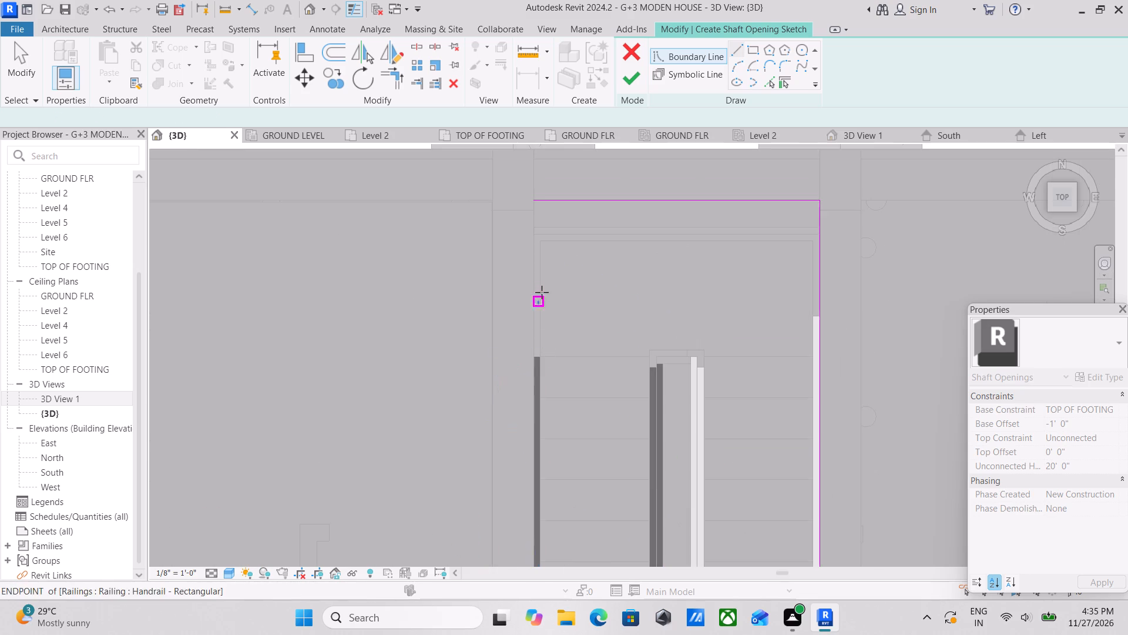
{"action": "middle_click_drag", "start_coordinate": [541, 289], "coordinate": [533, 429]}
{"action": "key", "text": "Escape"}
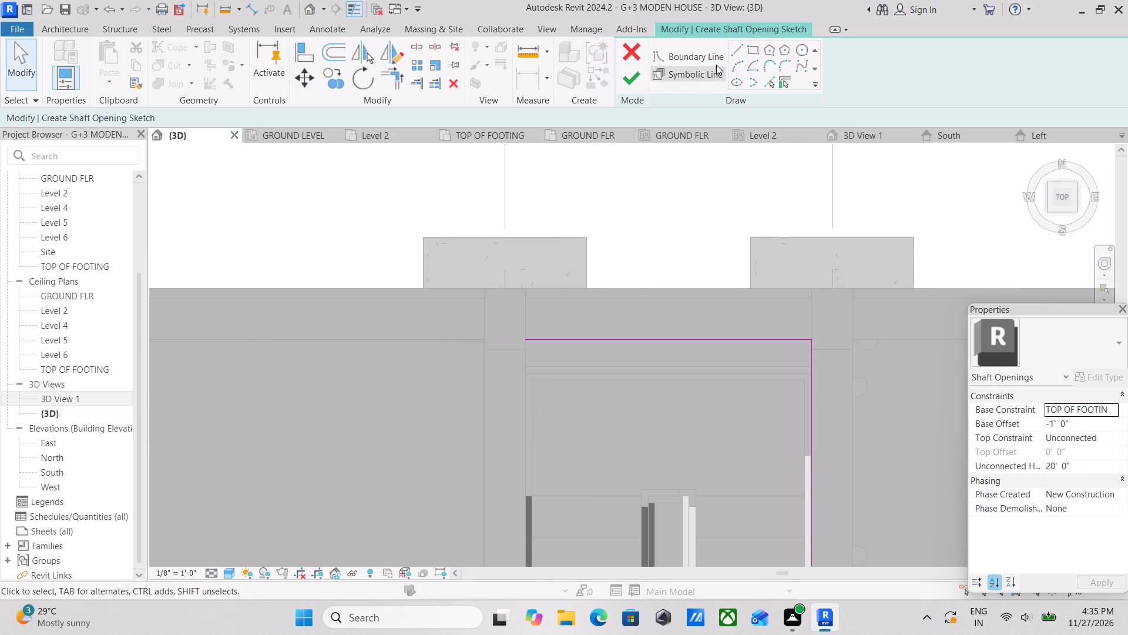
Close the shaft boundary with a straight line along the stair's grid 3 side, from the beam corner to the lower end.
{"action": "left_click", "coordinate": [733, 48]}
{"action": "left_click", "coordinate": [524, 341]}
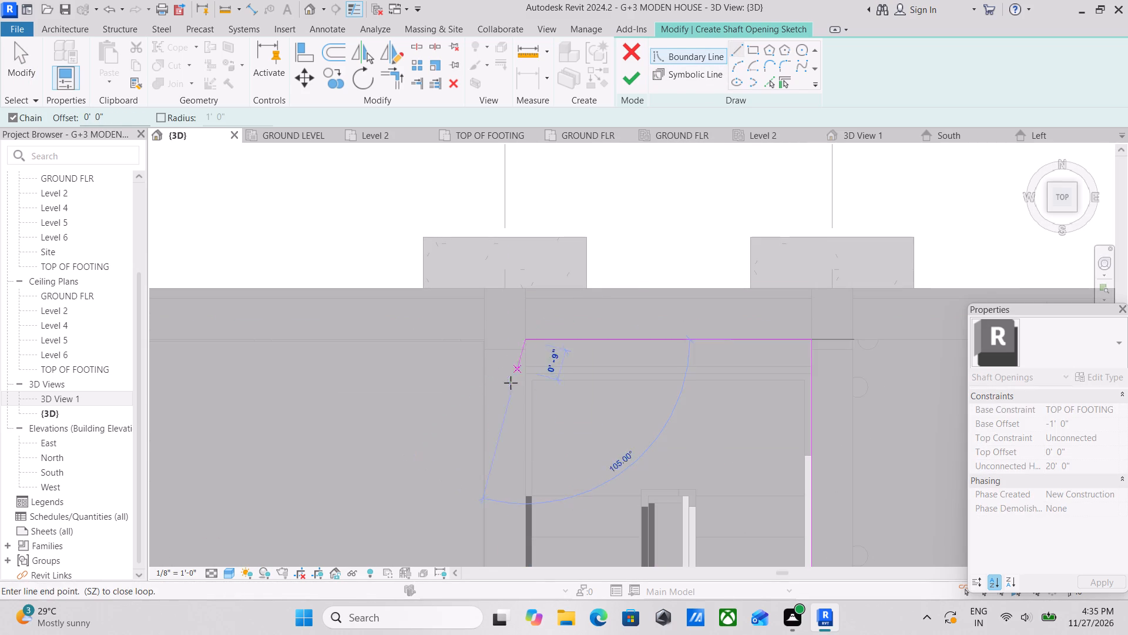
{"action": "middle_click_drag", "start_coordinate": [510, 388], "coordinate": [563, 215]}
{"action": "middle_click_drag", "start_coordinate": [595, 375], "coordinate": [597, 218]}
{"action": "middle_click_drag", "start_coordinate": [584, 394], "coordinate": [594, 264]}
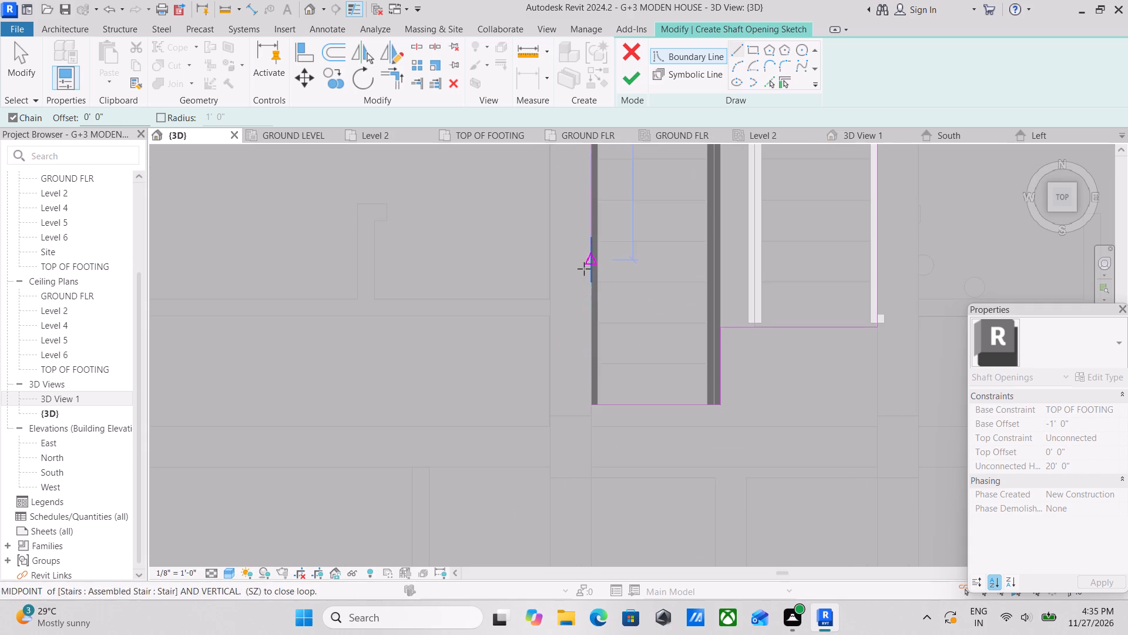
{"action": "left_click", "coordinate": [587, 405]}
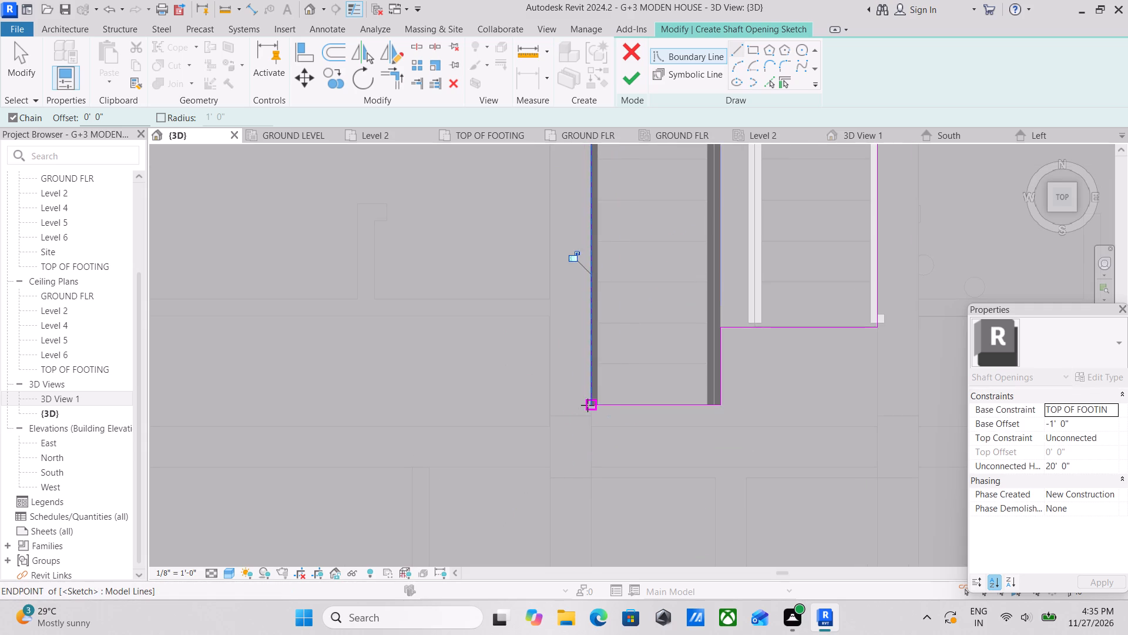
{"action": "key", "text": "Escape"}
{"action": "scroll", "coordinate": [587, 405], "scroll_direction": "up", "scroll_amount": 5}
{"action": "key", "text": "Escape"}
{"action": "key", "text": "Escape"}
{"action": "scroll", "coordinate": [598, 400], "scroll_direction": "up", "scroll_amount": 4}
{"action": "key", "text": "Escape"}
Check the shaft sketch's corners and edges around the stair for gaps or misaligned lines.
{"action": "scroll", "coordinate": [629, 411], "scroll_direction": "up", "scroll_amount": 2}
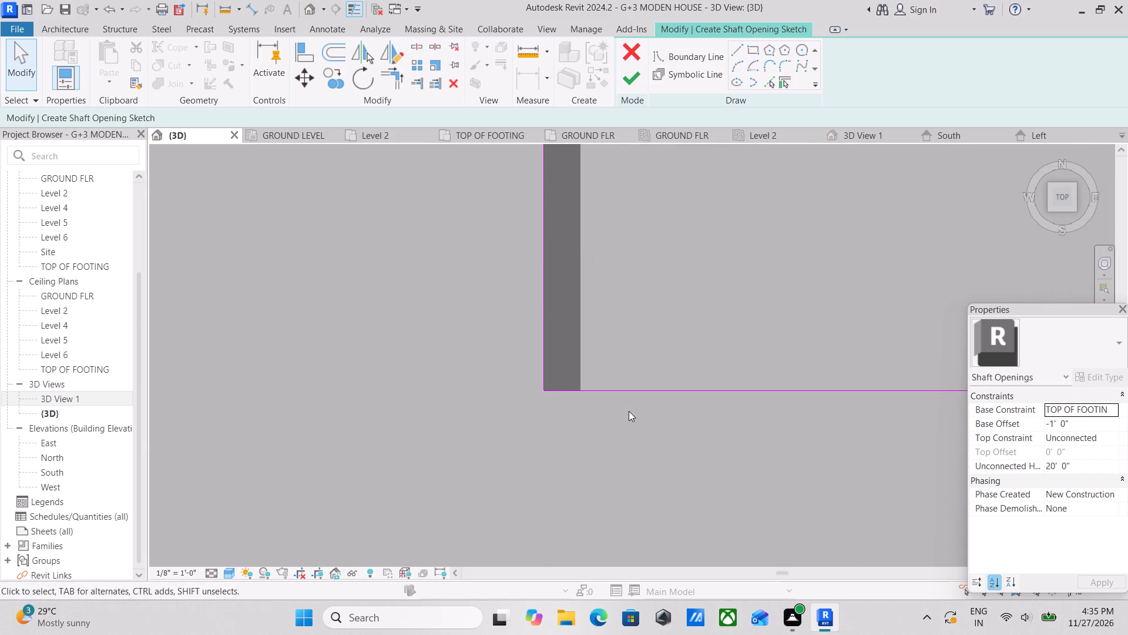
{"action": "scroll", "coordinate": [629, 411], "scroll_direction": "up", "scroll_amount": 10}
{"action": "scroll", "coordinate": [574, 384], "scroll_direction": "down", "scroll_amount": 8}
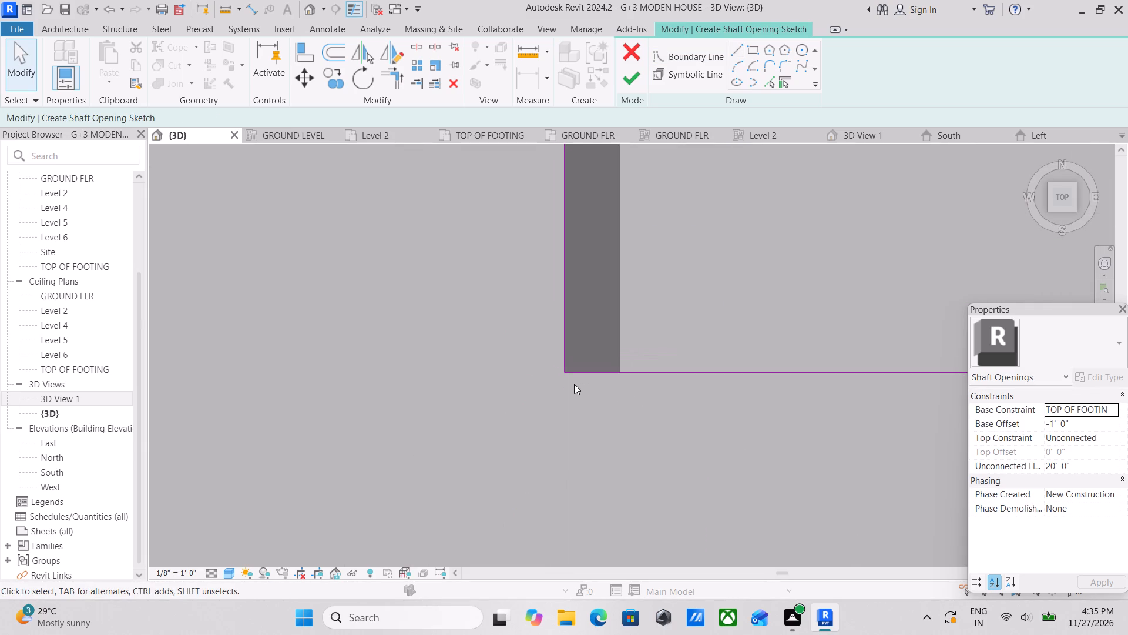
{"action": "scroll", "coordinate": [574, 384], "scroll_direction": "down", "scroll_amount": 4}
{"action": "scroll", "coordinate": [690, 364], "scroll_direction": "down", "scroll_amount": 3}
{"action": "middle_click_drag", "start_coordinate": [676, 367], "coordinate": [442, 391]}
{"action": "middle_click_drag", "start_coordinate": [687, 340], "coordinate": [459, 405]}
{"action": "middle_click_drag", "start_coordinate": [771, 326], "coordinate": [626, 413]}
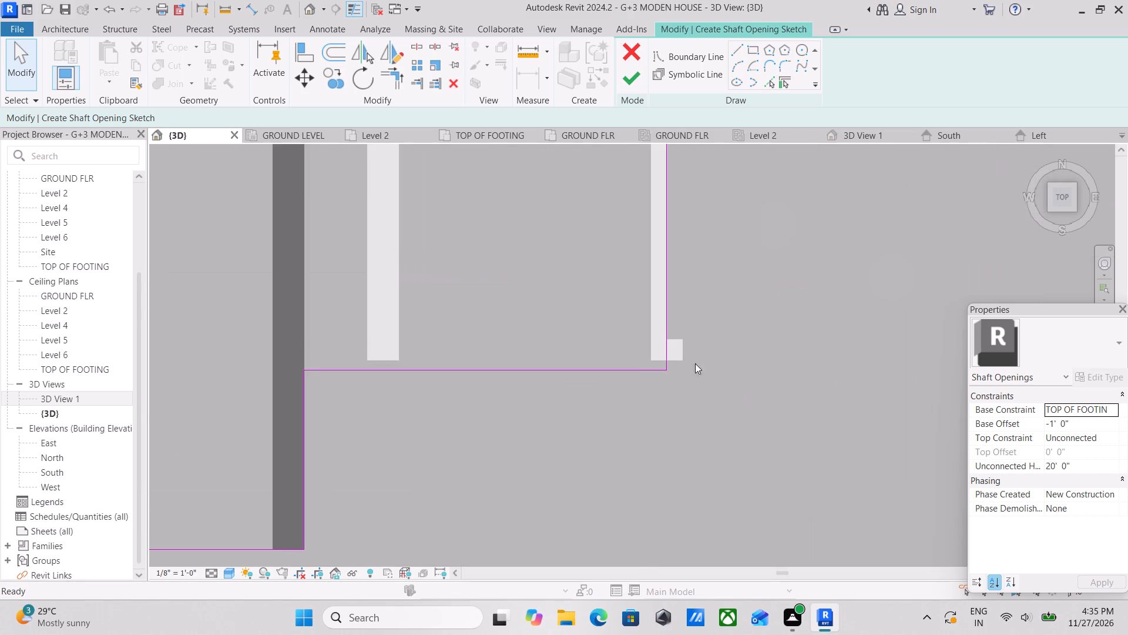
{"action": "middle_click_drag", "start_coordinate": [726, 363], "coordinate": [656, 469]}
{"action": "middle_click_drag", "start_coordinate": [707, 382], "coordinate": [631, 483]}
{"action": "scroll", "coordinate": [699, 402], "scroll_direction": "down", "scroll_amount": 5}
{"action": "middle_click_drag", "start_coordinate": [652, 489], "coordinate": [612, 551]}
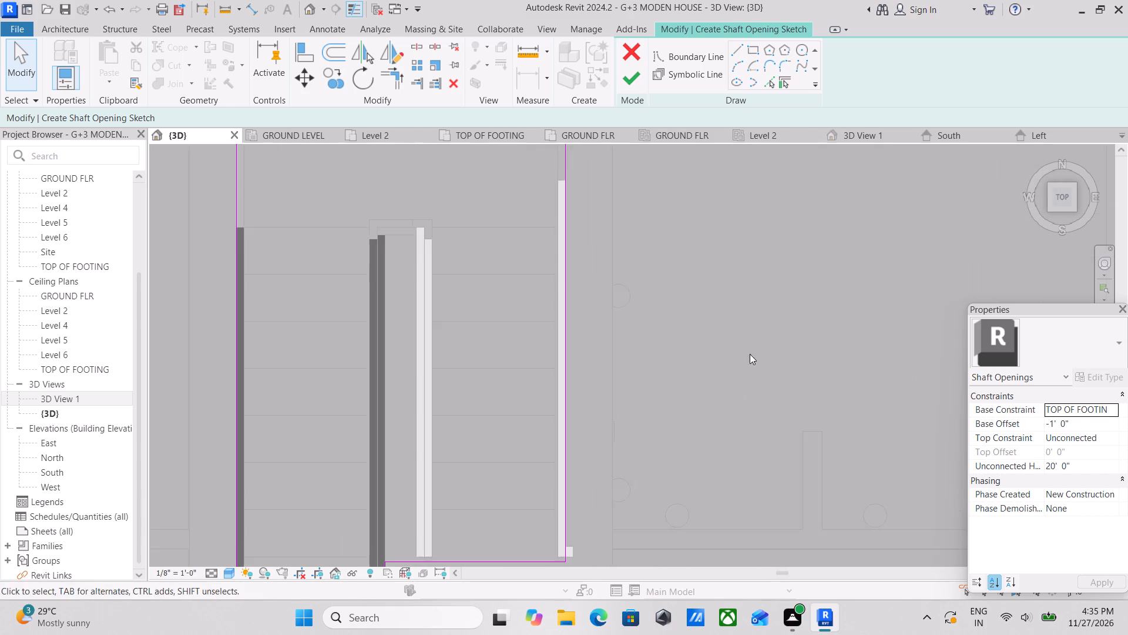
{"action": "middle_click_drag", "start_coordinate": [740, 366], "coordinate": [645, 528]}
{"action": "scroll", "coordinate": [659, 415], "scroll_direction": "down", "scroll_amount": 7}
{"action": "middle_click_drag", "start_coordinate": [673, 410], "coordinate": [701, 287]}
{"action": "scroll", "coordinate": [610, 442], "scroll_direction": "up", "scroll_amount": 4}
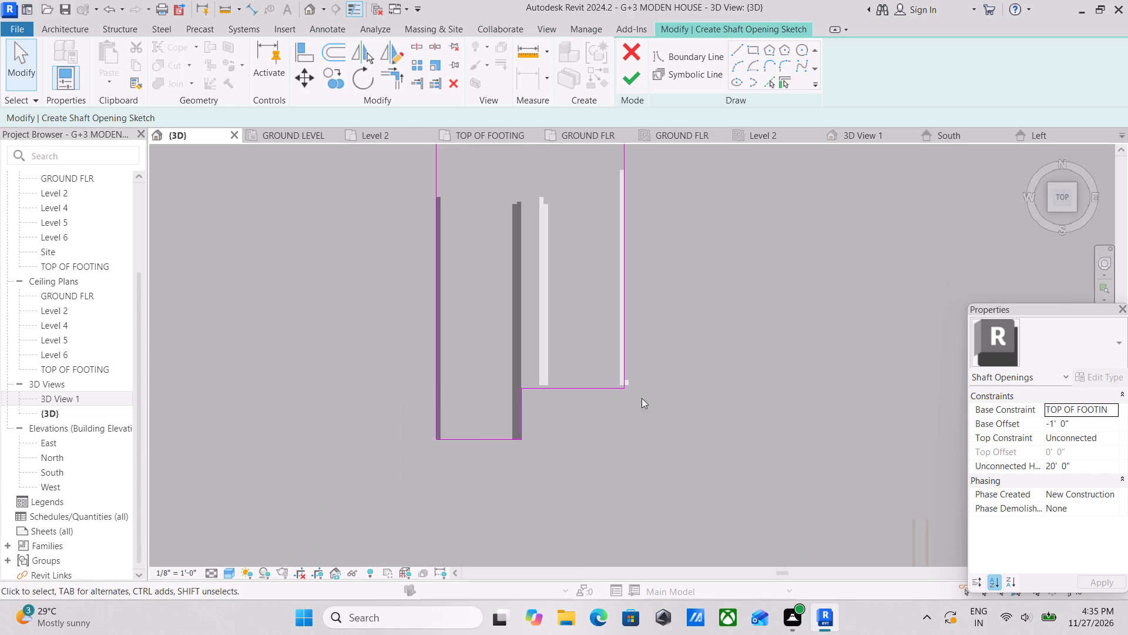
{"action": "scroll", "coordinate": [642, 398], "scroll_direction": "up", "scroll_amount": 6}
{"action": "scroll", "coordinate": [390, 382], "scroll_direction": "up", "scroll_amount": 1}
{"action": "middle_click_drag", "start_coordinate": [390, 382], "coordinate": [462, 400]}
{"action": "scroll", "coordinate": [407, 406], "scroll_direction": "up", "scroll_amount": 4}
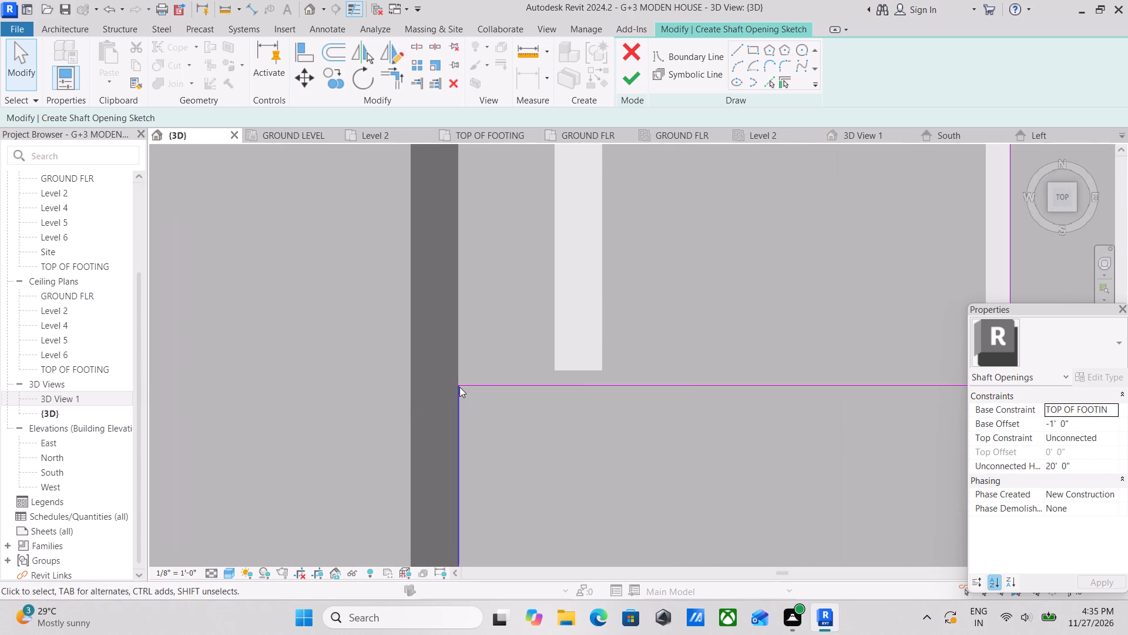
{"action": "scroll", "coordinate": [463, 385], "scroll_direction": "up", "scroll_amount": 4}
{"action": "scroll", "coordinate": [463, 385], "scroll_direction": "down", "scroll_amount": 8}
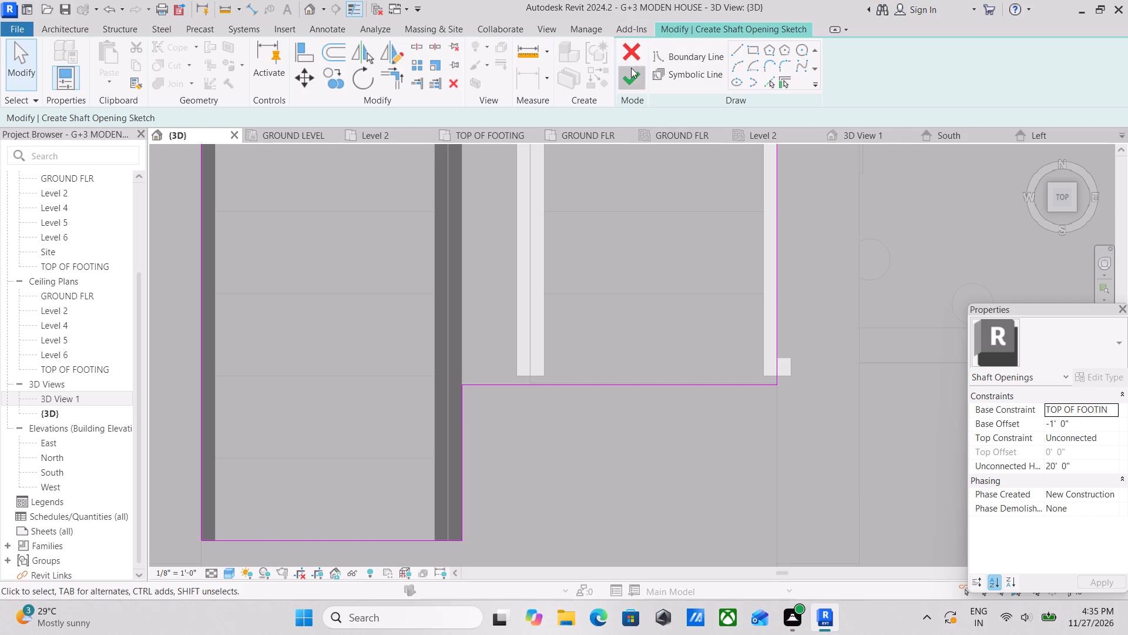
Finish the shaft opening sketch to cut the opening around the stair.
{"action": "left_click", "coordinate": [631, 68]}
{"action": "scroll", "coordinate": [635, 177], "scroll_direction": "down", "scroll_amount": 3}
{"action": "key", "text": "Escape"}
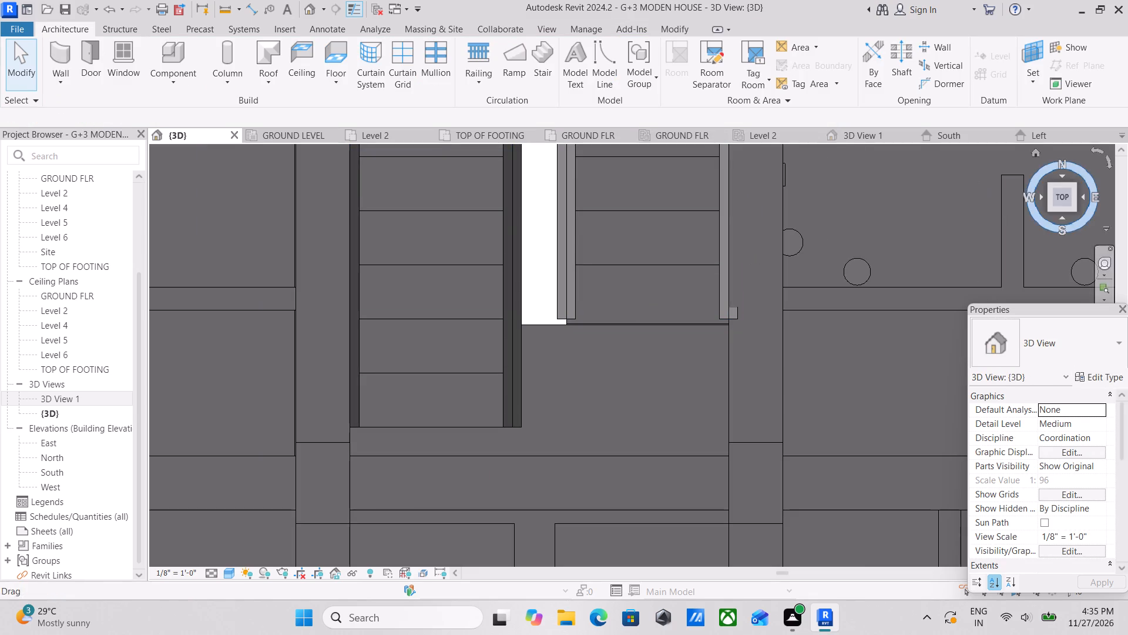
Raise the base of the rear stair's shaft opening to an offset of about 7'-3", leaving the shaft about 11'-9" high.
{"action": "left_click", "coordinate": [631, 323]}
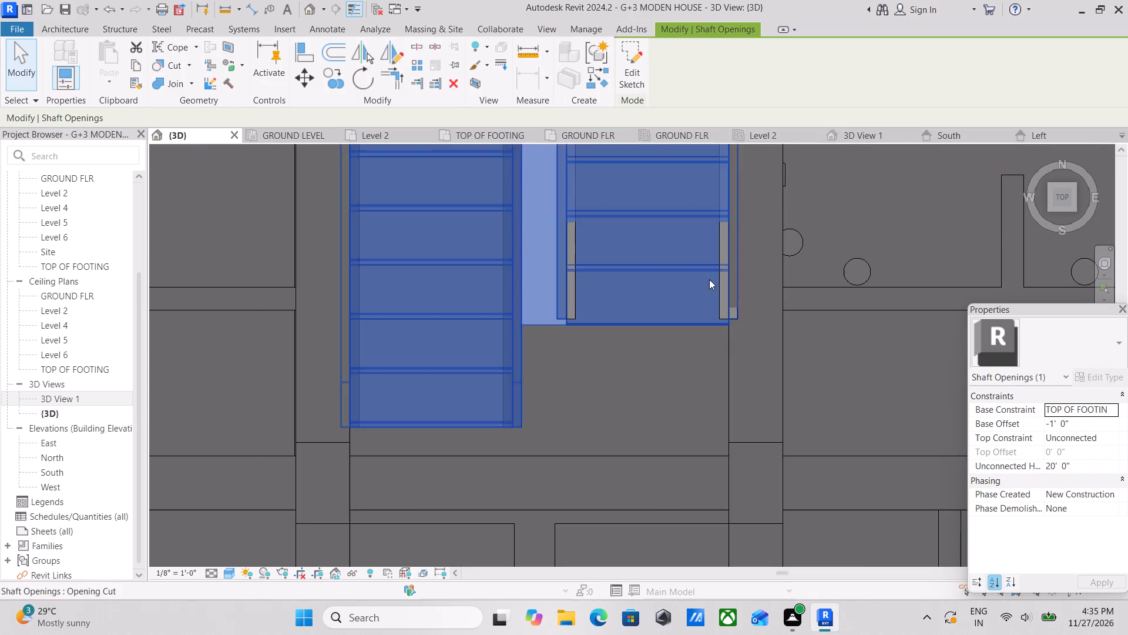
{"action": "left_click", "coordinate": [1076, 210]}
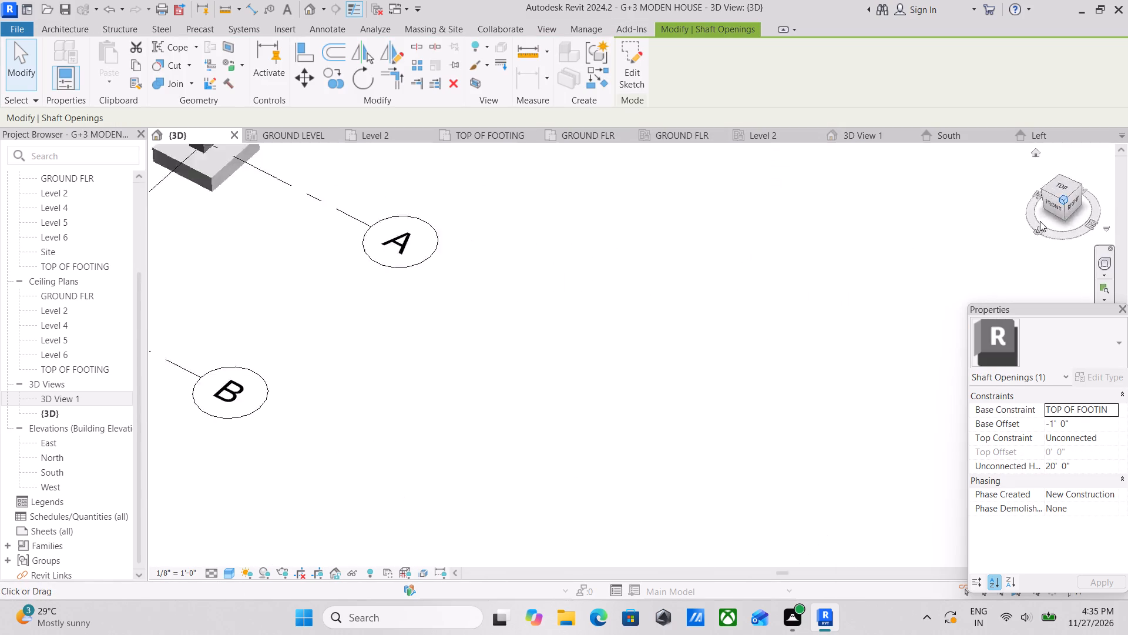
{"action": "scroll", "coordinate": [621, 263], "scroll_direction": "down", "scroll_amount": 3}
{"action": "middle_click_drag", "start_coordinate": [617, 273], "coordinate": [609, 347]}
{"action": "key", "text": "Escape"}
{"action": "scroll", "coordinate": [592, 349], "scroll_direction": "up", "scroll_amount": 2}
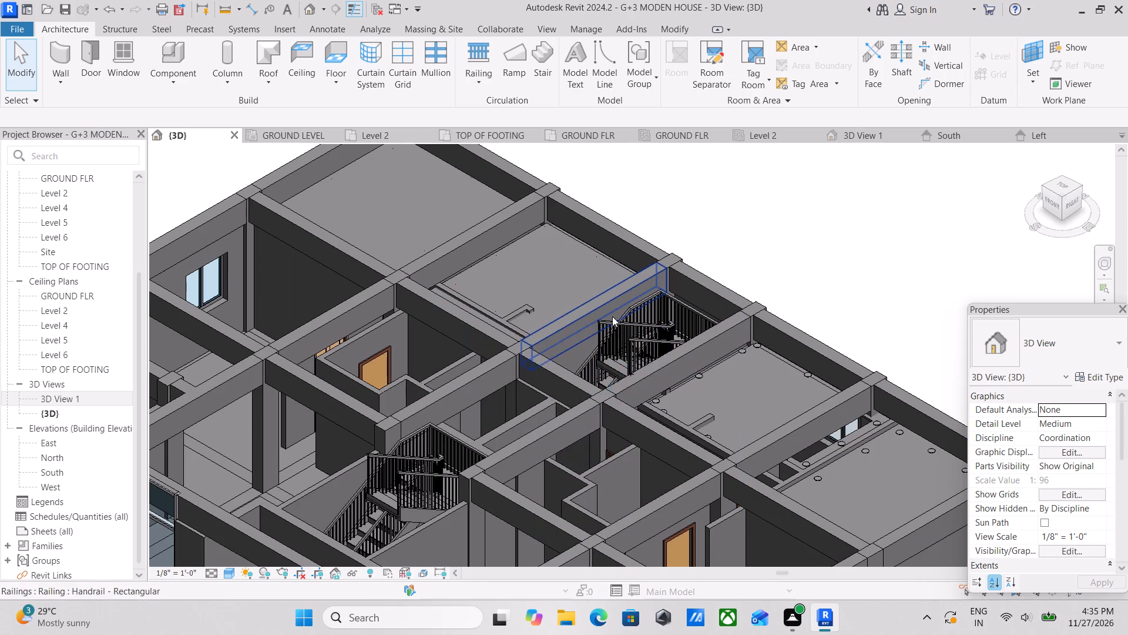
{"action": "left_click", "coordinate": [589, 337]}
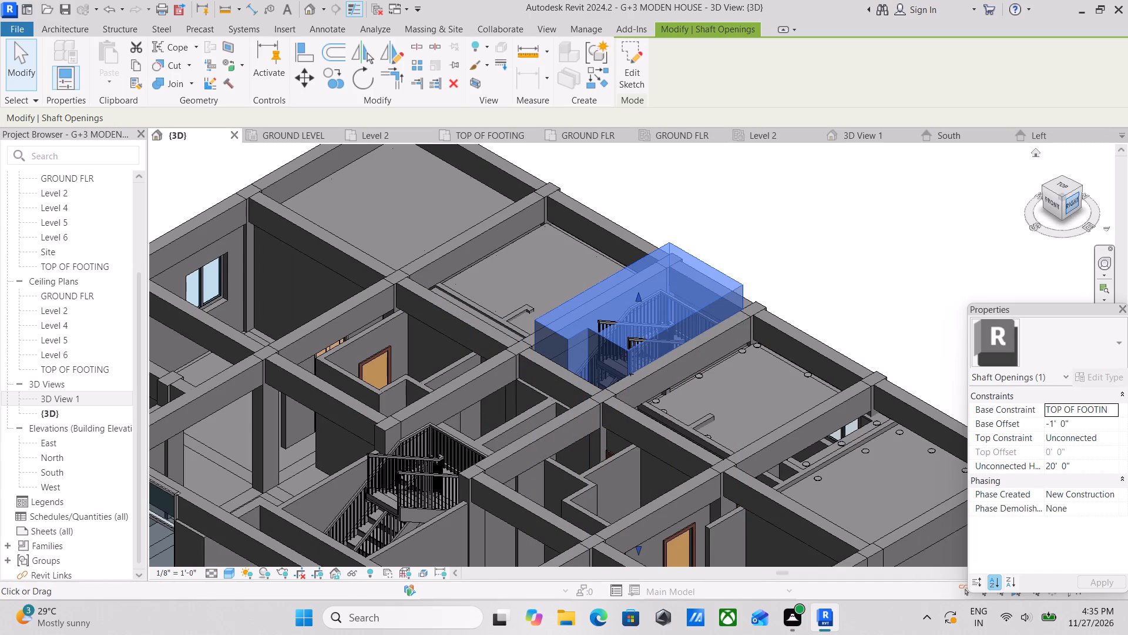
{"action": "left_click", "coordinate": [1067, 211]}
{"action": "scroll", "coordinate": [939, 229], "scroll_direction": "down", "scroll_amount": 2}
{"action": "middle_click_drag", "start_coordinate": [936, 231], "coordinate": [897, 176]}
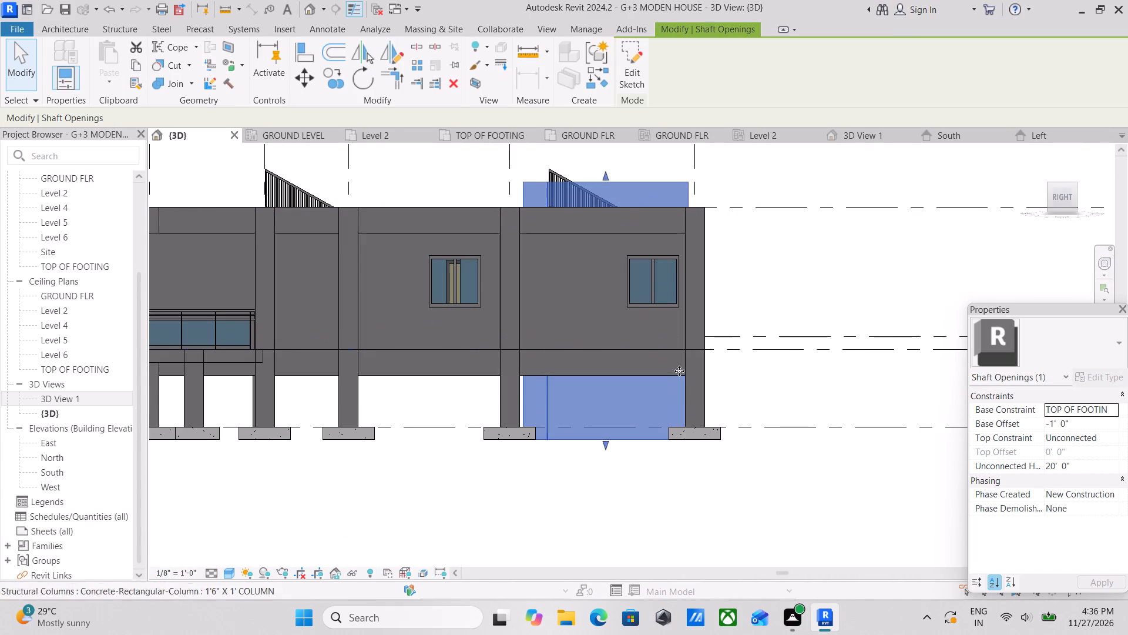
{"action": "left_click_drag", "start_coordinate": [604, 443], "coordinate": [602, 365]}
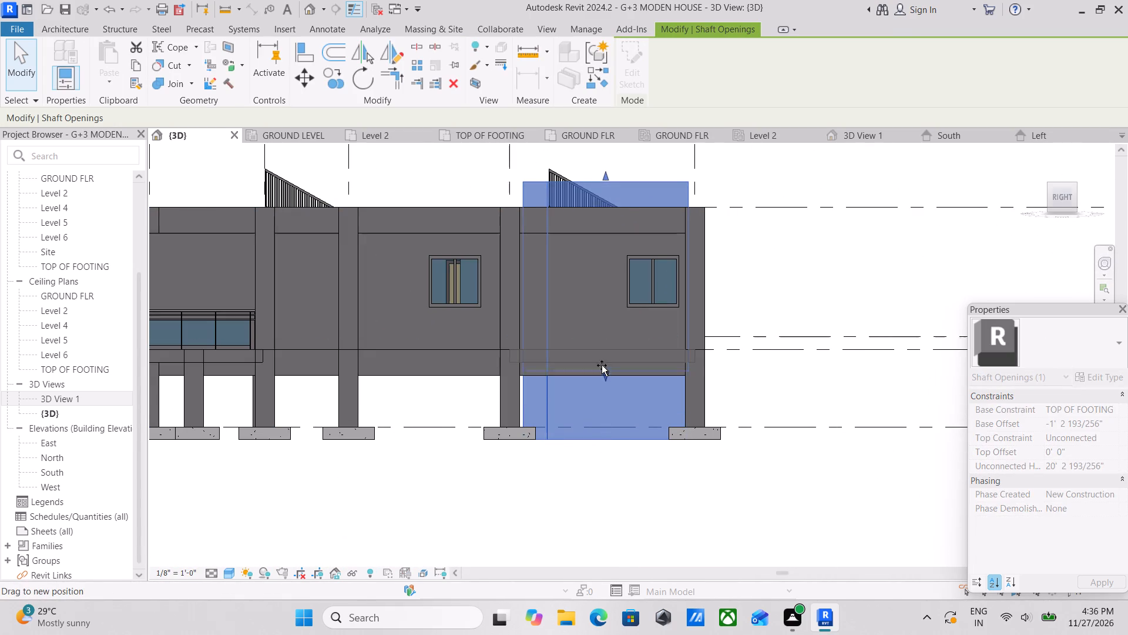
{"action": "left_click_drag", "start_coordinate": [602, 365], "coordinate": [606, 333]}
{"action": "scroll", "coordinate": [609, 333], "scroll_direction": "down", "scroll_amount": 2}
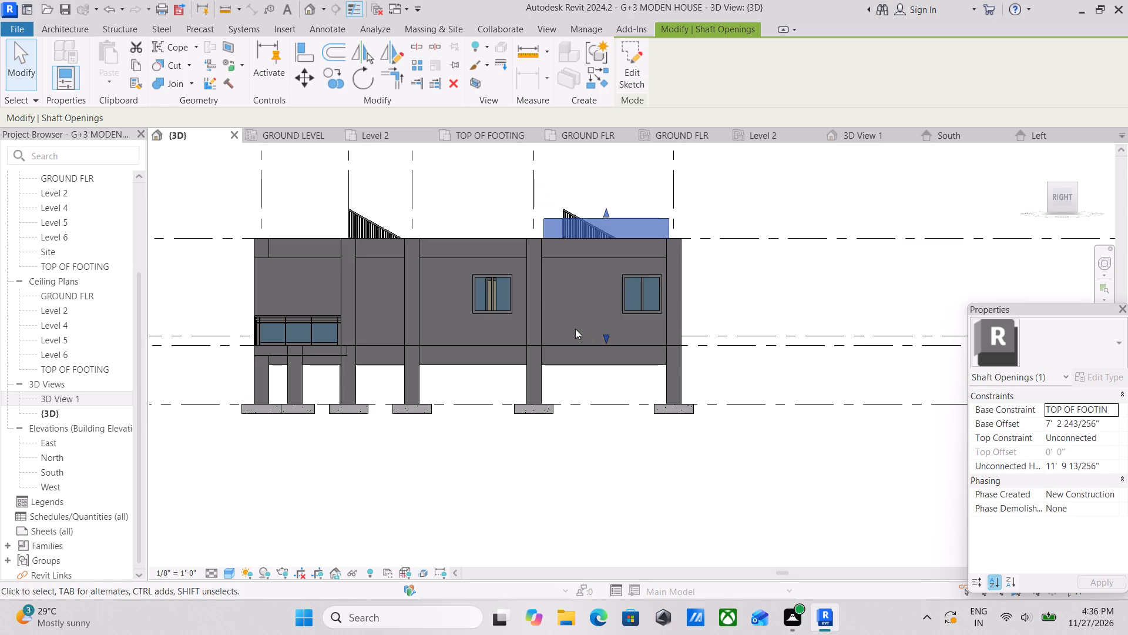
Copy the shaft opening from its rear corner to the beam corner at the front stair between grids 3 and 4.
{"action": "middle_click_drag", "start_coordinate": [597, 355], "coordinate": [655, 442]}
{"action": "middle_click_drag", "start_coordinate": [635, 407], "coordinate": [661, 460], "text": "shift"}
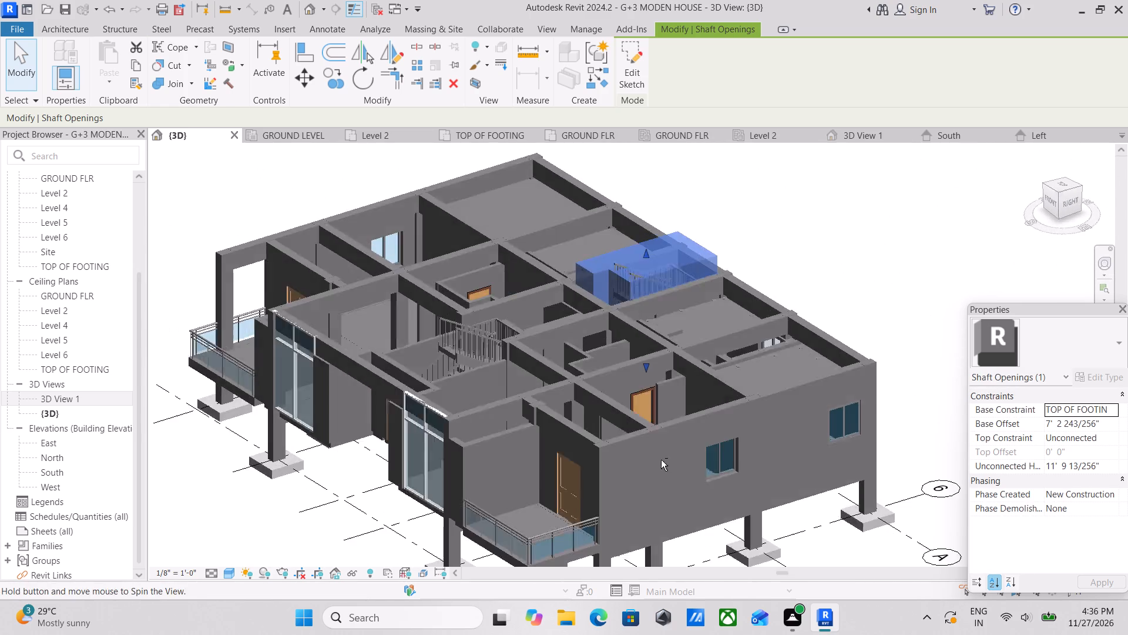
{"action": "middle_click_drag", "start_coordinate": [619, 377], "coordinate": [744, 493]}
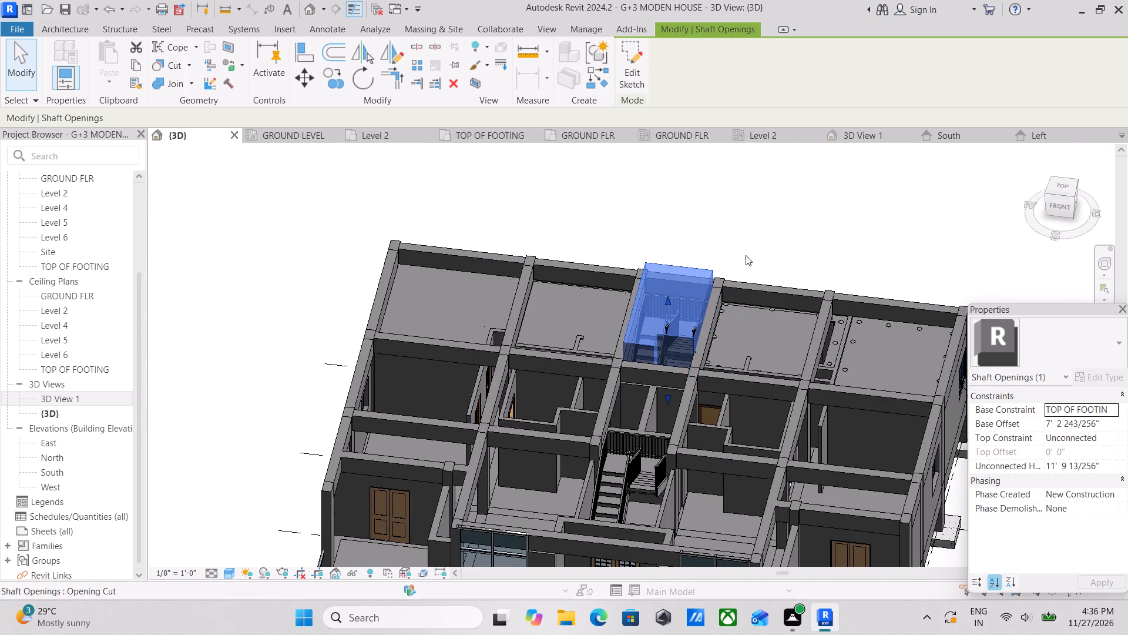
{"action": "scroll", "coordinate": [754, 252], "scroll_direction": "up", "scroll_amount": 3}
{"action": "middle_click", "coordinate": [754, 252]}
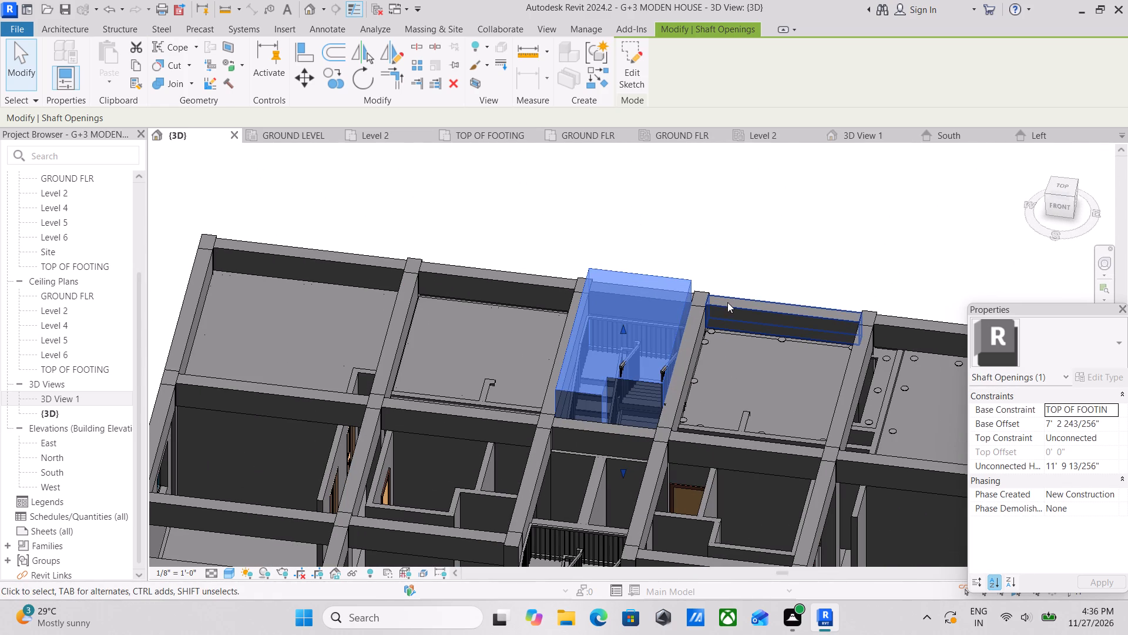
{"action": "middle_click_drag", "start_coordinate": [727, 304], "coordinate": [552, 235], "text": "shift"}
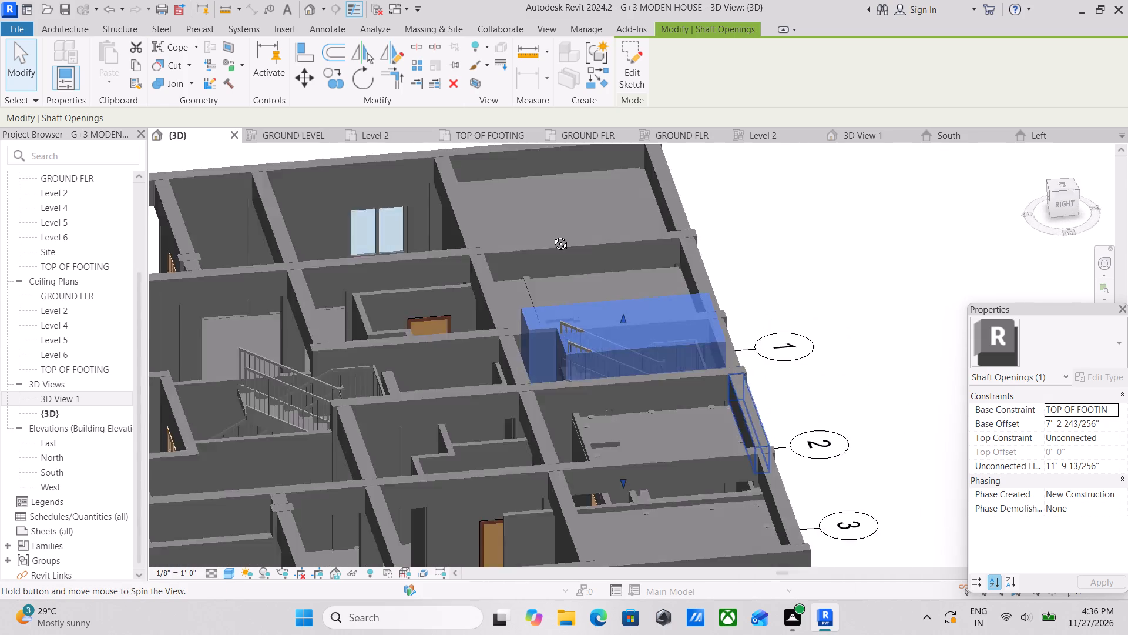
{"action": "middle_click_drag", "start_coordinate": [552, 235], "coordinate": [546, 232], "text": "shift"}
{"action": "middle_click_drag", "start_coordinate": [589, 286], "coordinate": [633, 236]}
{"action": "middle_click_drag", "start_coordinate": [714, 319], "coordinate": [690, 305]}
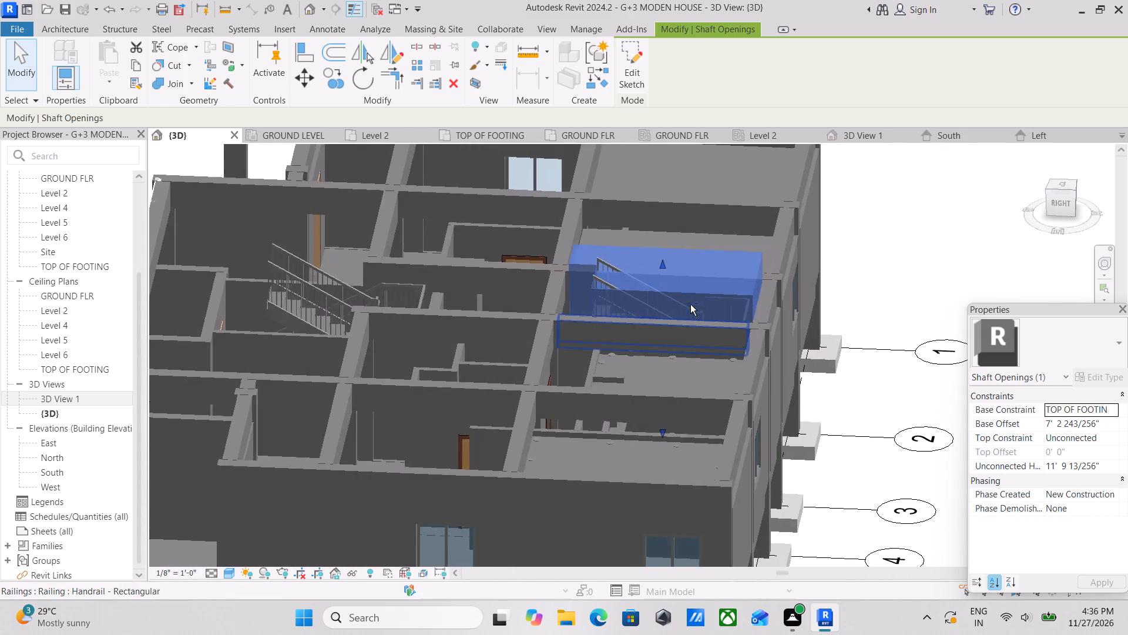
{"action": "scroll", "coordinate": [712, 330], "scroll_direction": "up", "scroll_amount": 1}
{"action": "middle_click_drag", "start_coordinate": [667, 317], "coordinate": [686, 312]}
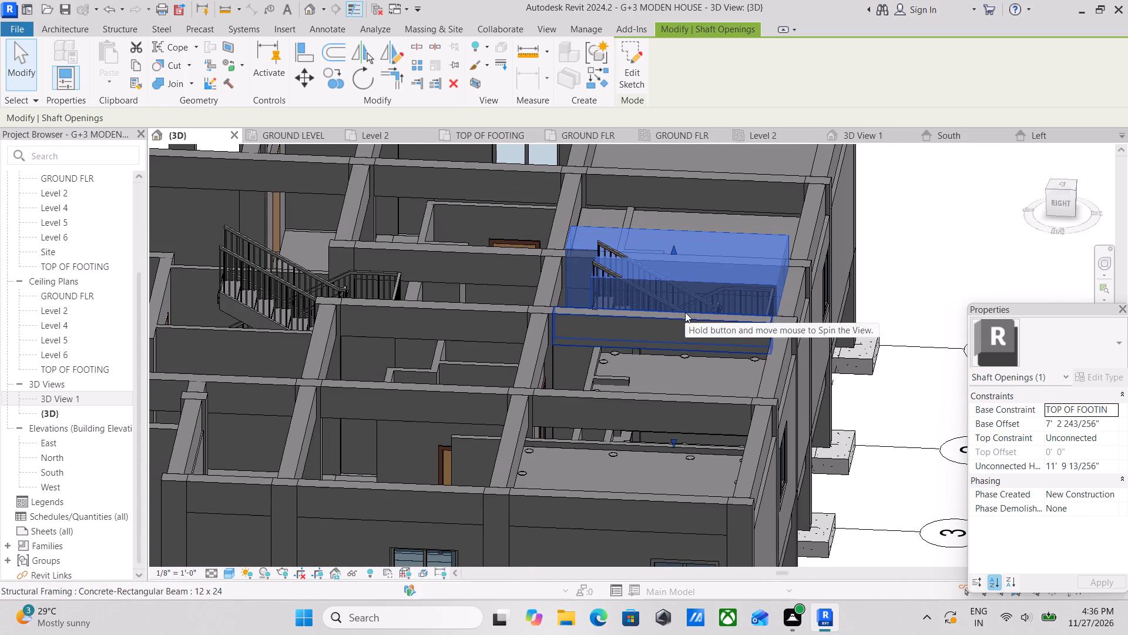
{"action": "type", "text": "co"}
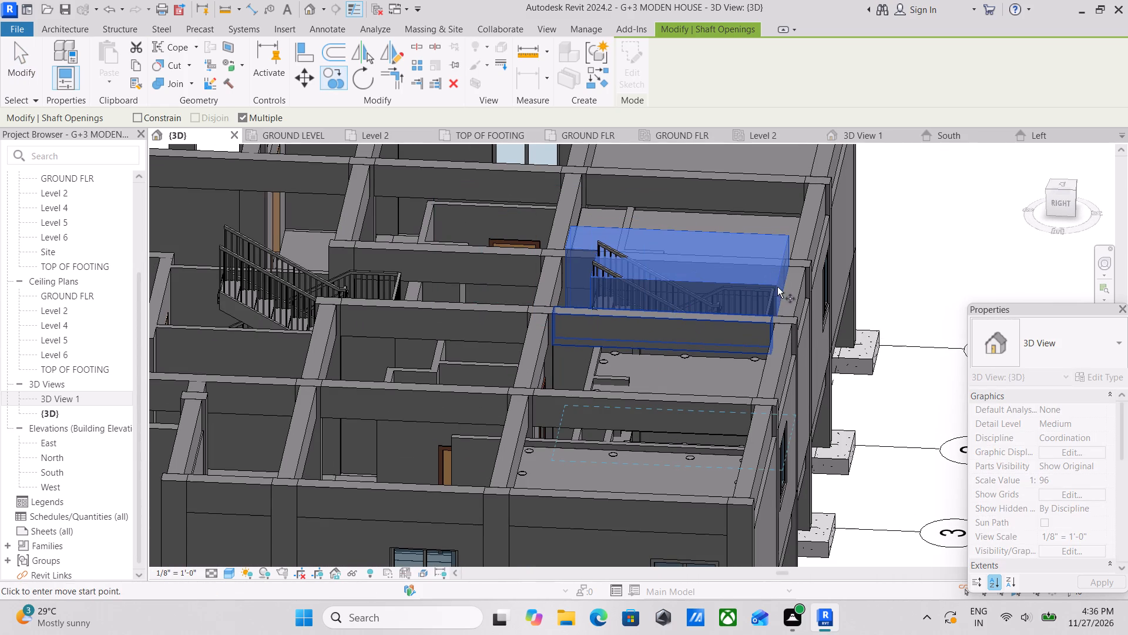
{"action": "left_click", "coordinate": [777, 286]}
{"action": "middle_click_drag", "start_coordinate": [619, 279], "coordinate": [808, 281]}
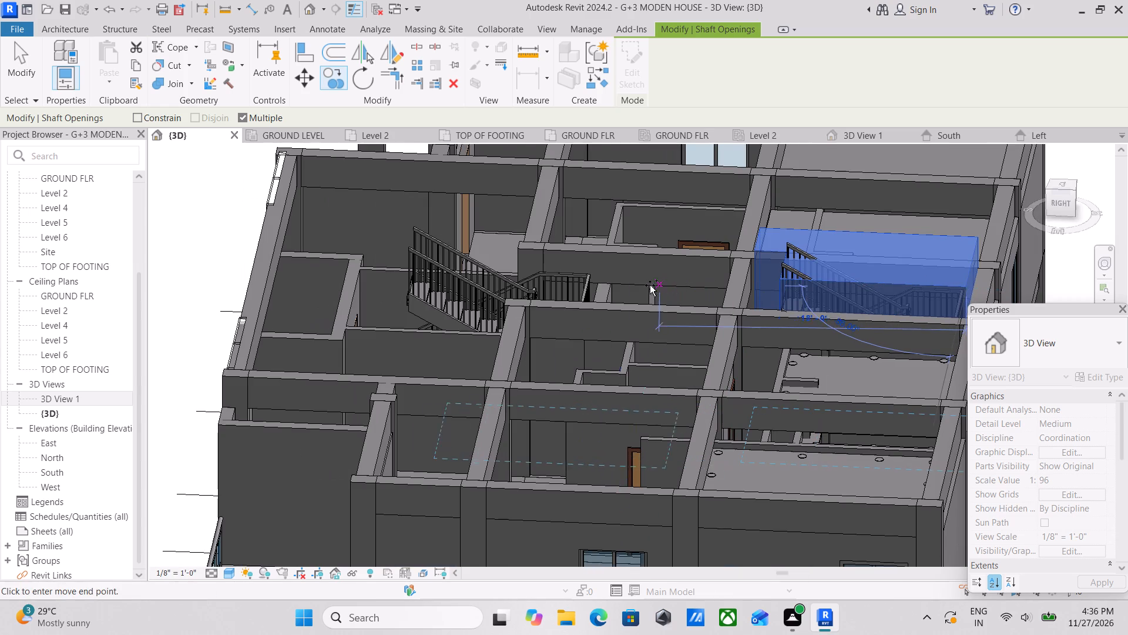
{"action": "left_click", "coordinate": [522, 250]}
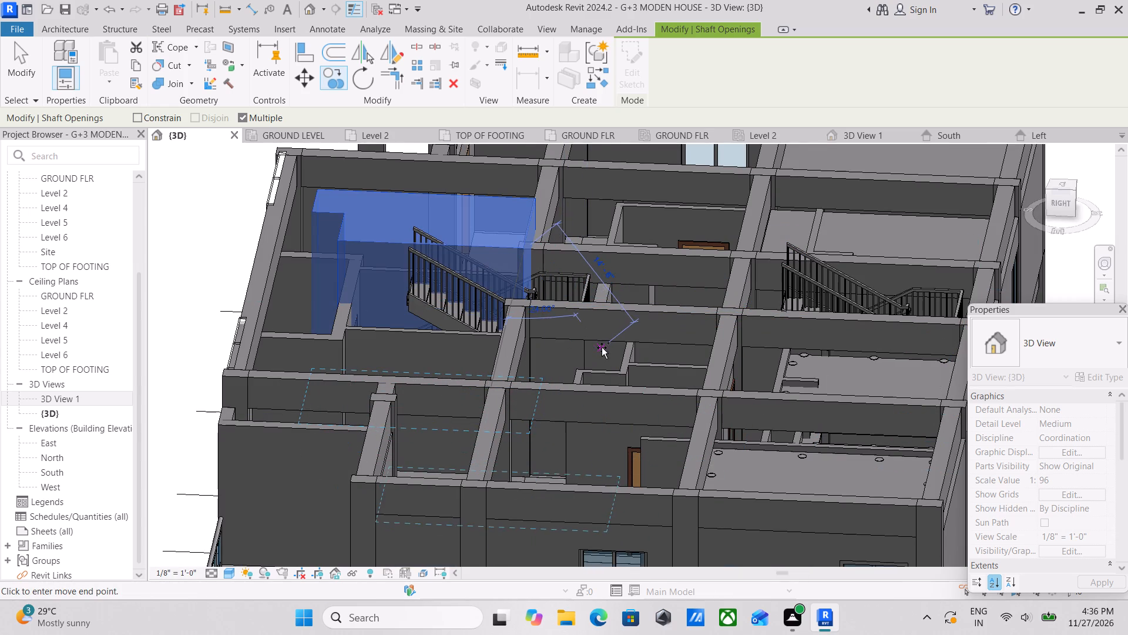
{"action": "key", "text": "Escape"}
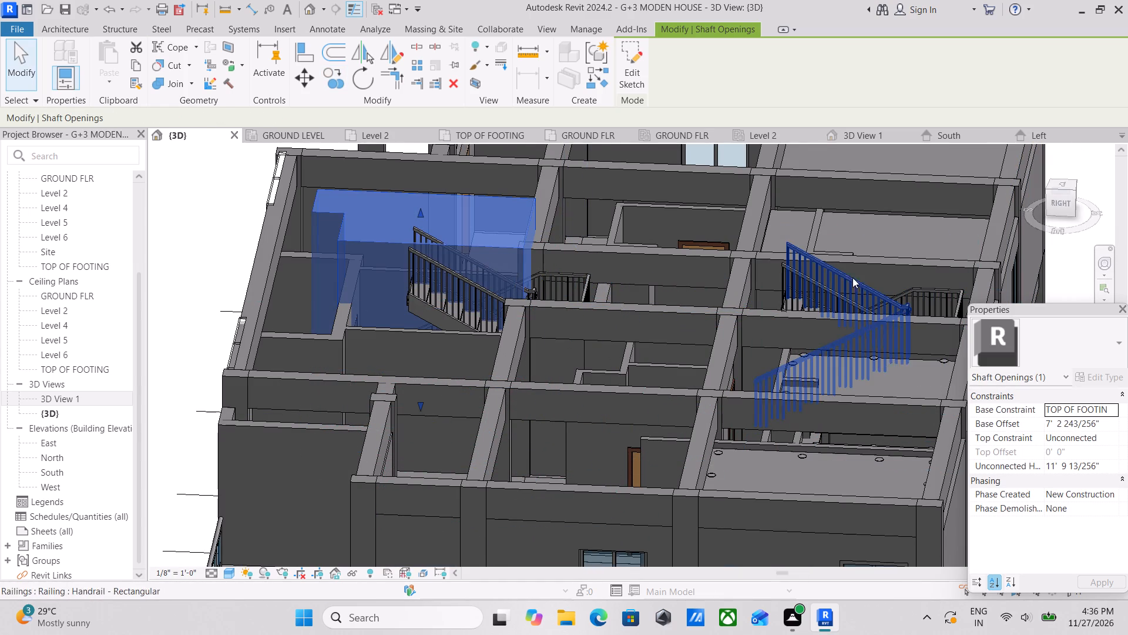
Nudge the copied shaft opening east until its long sides line up with the width of the front stair's two flights.
{"action": "left_click", "coordinate": [1061, 189]}
{"action": "scroll", "coordinate": [918, 251], "scroll_direction": "down", "scroll_amount": 1}
{"action": "middle_click_drag", "start_coordinate": [911, 250], "coordinate": [819, 249]}
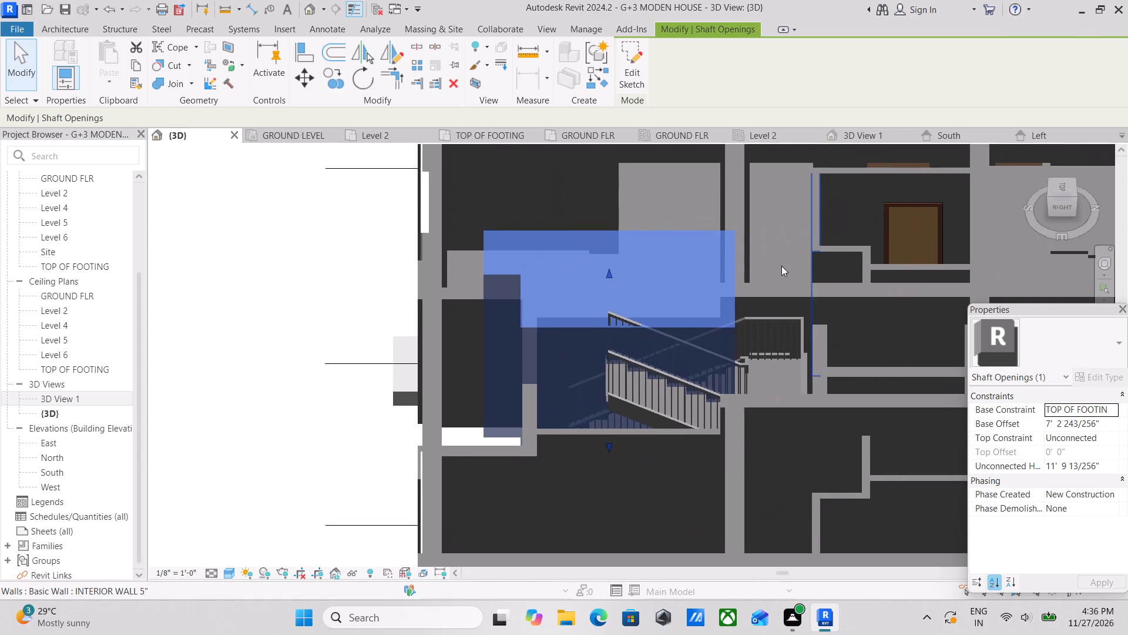
{"action": "scroll", "coordinate": [781, 266], "scroll_direction": "down", "scroll_amount": 5}
{"action": "middle_click_drag", "start_coordinate": [784, 221], "coordinate": [795, 380], "text": "shift"}
{"action": "middle_click_drag", "start_coordinate": [793, 357], "coordinate": [773, 396], "text": "shift"}
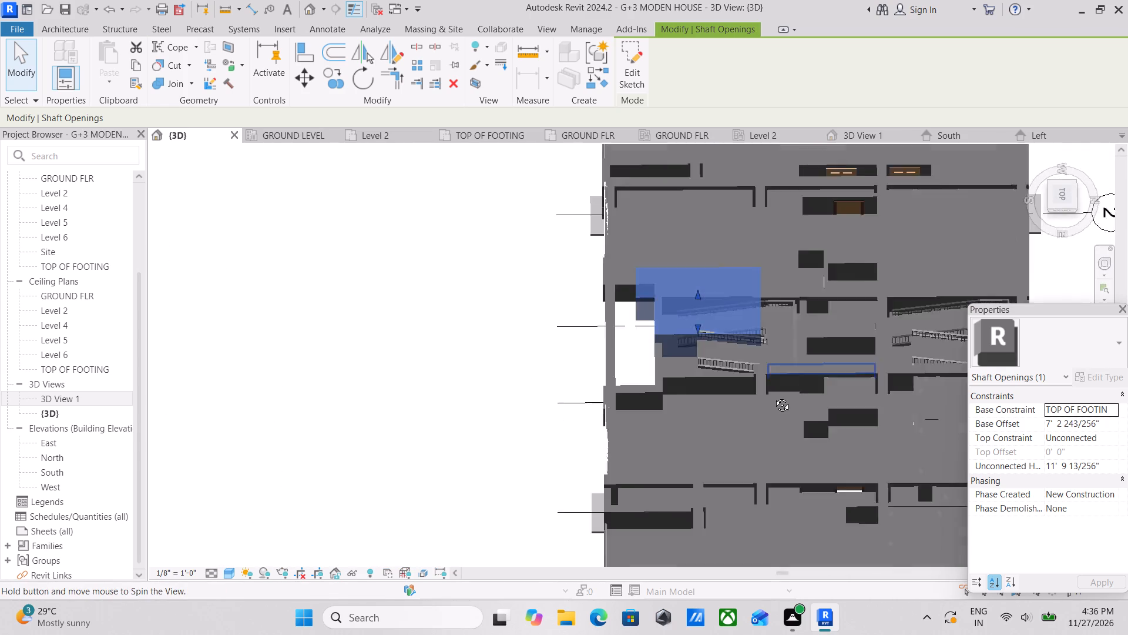
{"action": "middle_click_drag", "start_coordinate": [773, 396], "coordinate": [767, 411], "text": "shift"}
{"action": "middle_click_drag", "start_coordinate": [778, 346], "coordinate": [774, 392], "text": "shift"}
{"action": "middle_click_drag", "start_coordinate": [767, 318], "coordinate": [773, 302], "text": "shift"}
{"action": "scroll", "coordinate": [793, 392], "scroll_direction": "up", "scroll_amount": 2}
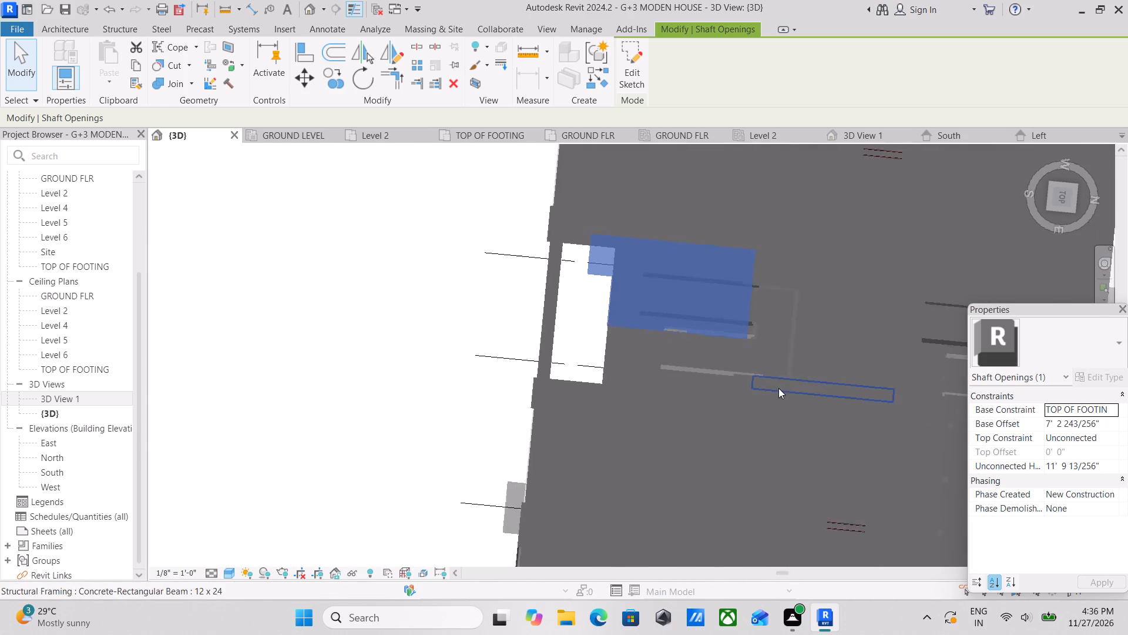
{"action": "scroll", "coordinate": [778, 388], "scroll_direction": "up", "scroll_amount": 1}
{"action": "scroll", "coordinate": [727, 373], "scroll_direction": "up", "scroll_amount": 2}
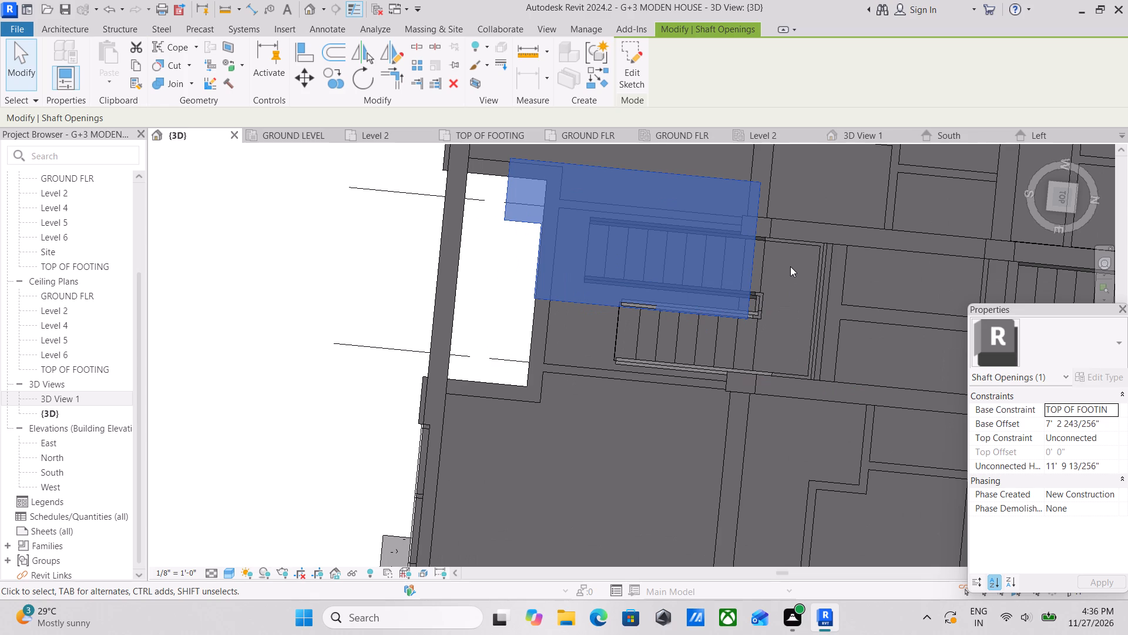
{"action": "key", "text": "Down"}
{"action": "key", "text": "Down"}
{"action": "key", "text": "Down"}
{"action": "key", "text": "Down"}
{"action": "key", "text": "Down"}
{"action": "key", "text": "Down"}
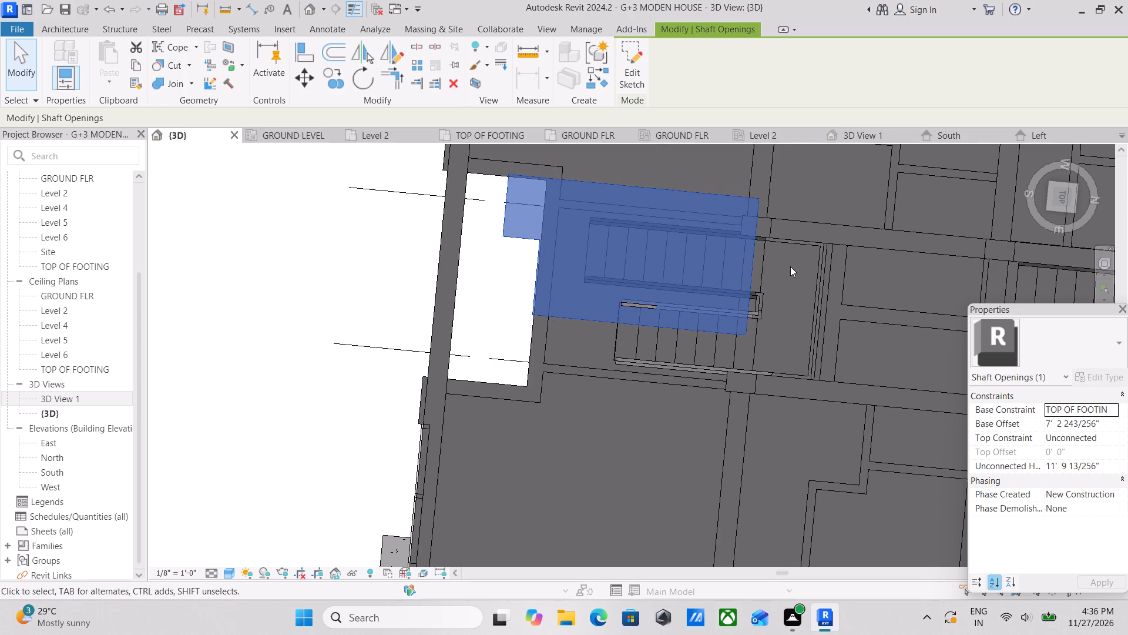
{"action": "key", "text": "Down"}
{"action": "key", "text": "Down"}
{"action": "key", "text": "Down"}
{"action": "key", "text": "Down"}
{"action": "key", "text": "Down"}
{"action": "key", "text": "Down"}
{"action": "key", "text": "Down"}
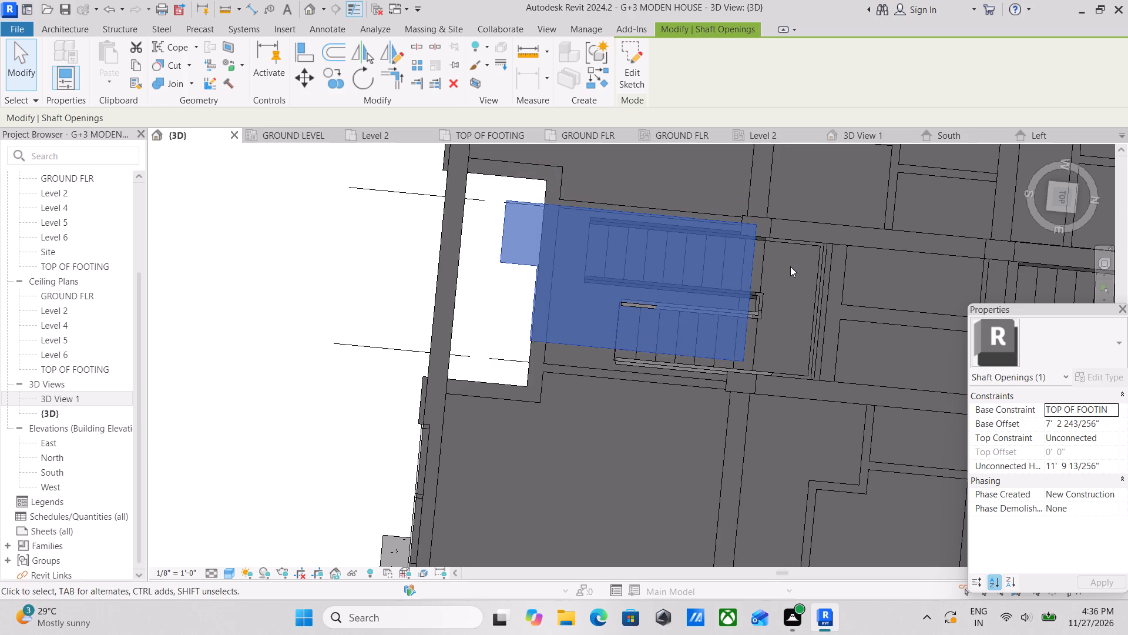
{"action": "key", "text": "Down"}
{"action": "key", "text": "Down"}
{"action": "key", "text": "Down"}
{"action": "key", "text": "Down"}
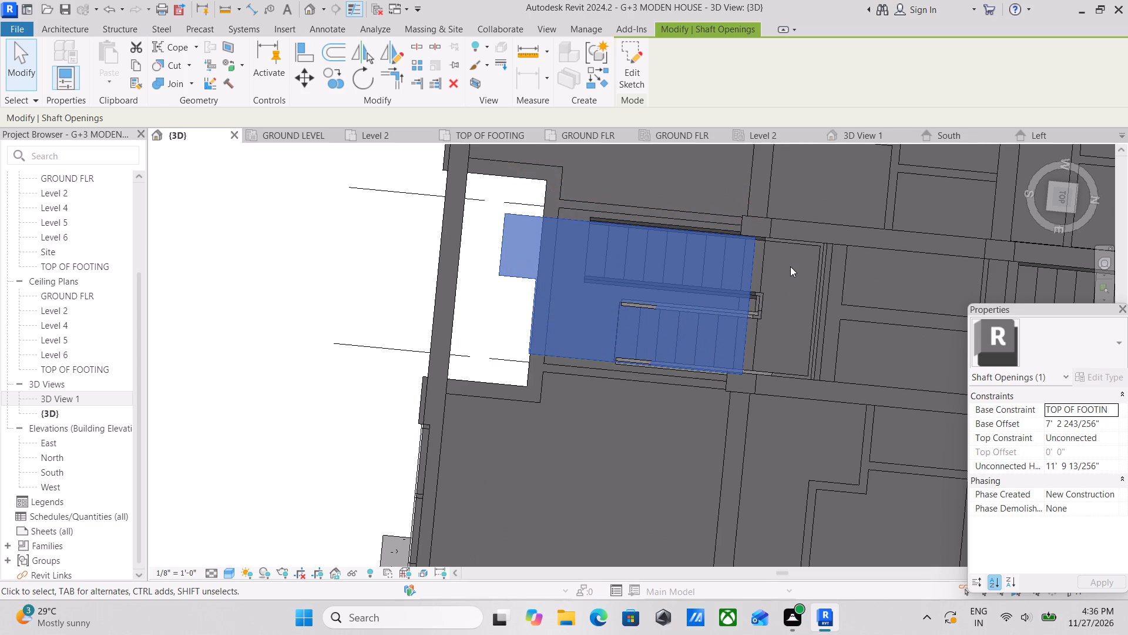
{"action": "key", "text": "Up"}
{"action": "key", "text": "Up"}
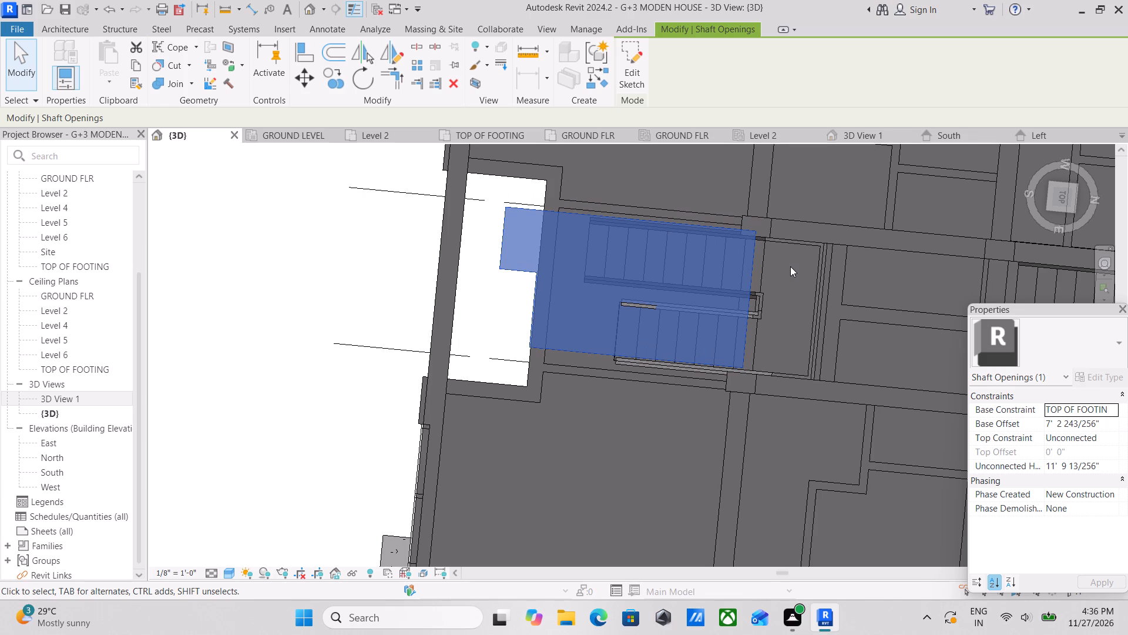
{"action": "key", "text": "Down"}
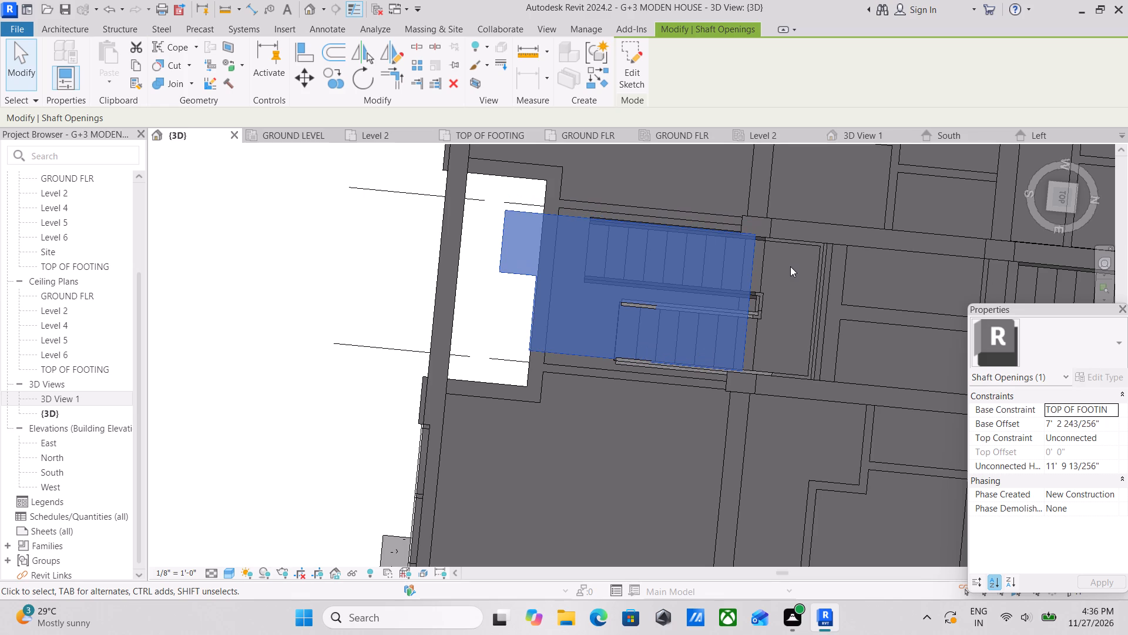
Nudge the copied shaft opening north until its stepped end lines up with the lower ends of the front stair's flights.
{"action": "key", "text": "Right"}
{"action": "key", "text": "Right"}
{"action": "key", "text": "Right"}
{"action": "key", "text": "Right"}
{"action": "key", "text": "Right"}
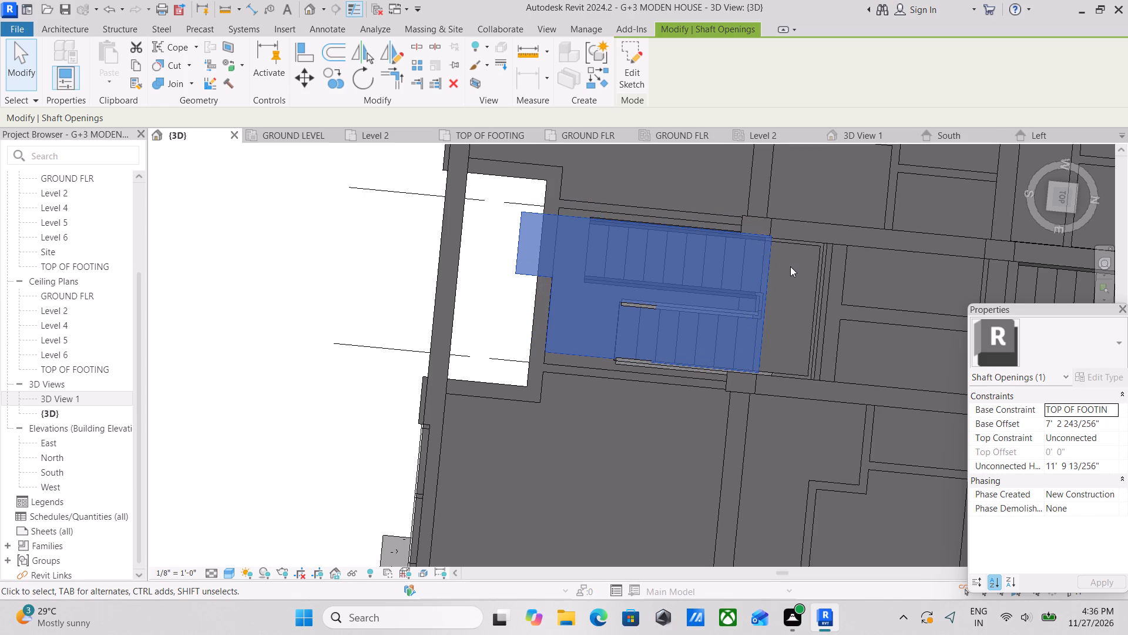
{"action": "key", "text": "Right"}
{"action": "key", "text": "Right"}
{"action": "key", "text": "Right"}
{"action": "key", "text": "Right"}
{"action": "key", "text": "Right"}
{"action": "key", "text": "Right"}
{"action": "key", "text": "Right"}
{"action": "key", "text": "Right"}
{"action": "key", "text": "Right"}
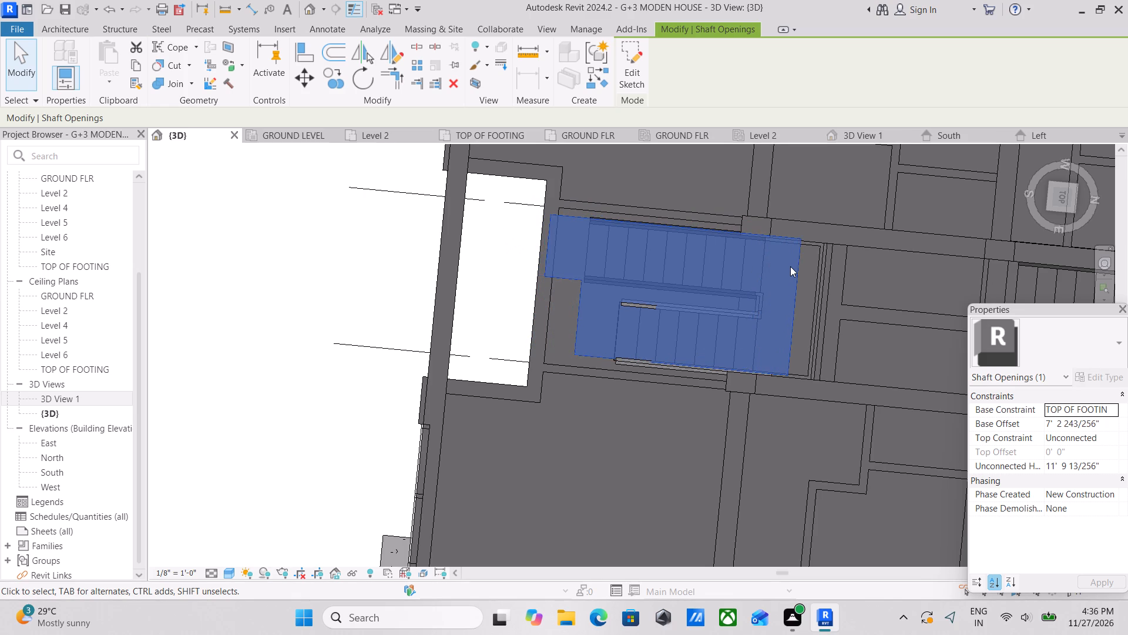
{"action": "key", "text": "Right"}
{"action": "key", "text": "Right"}
{"action": "key", "text": "Right"}
{"action": "key", "text": "Right"}
{"action": "key", "text": "Right"}
{"action": "key", "text": "Right"}
{"action": "key", "text": "Right"}
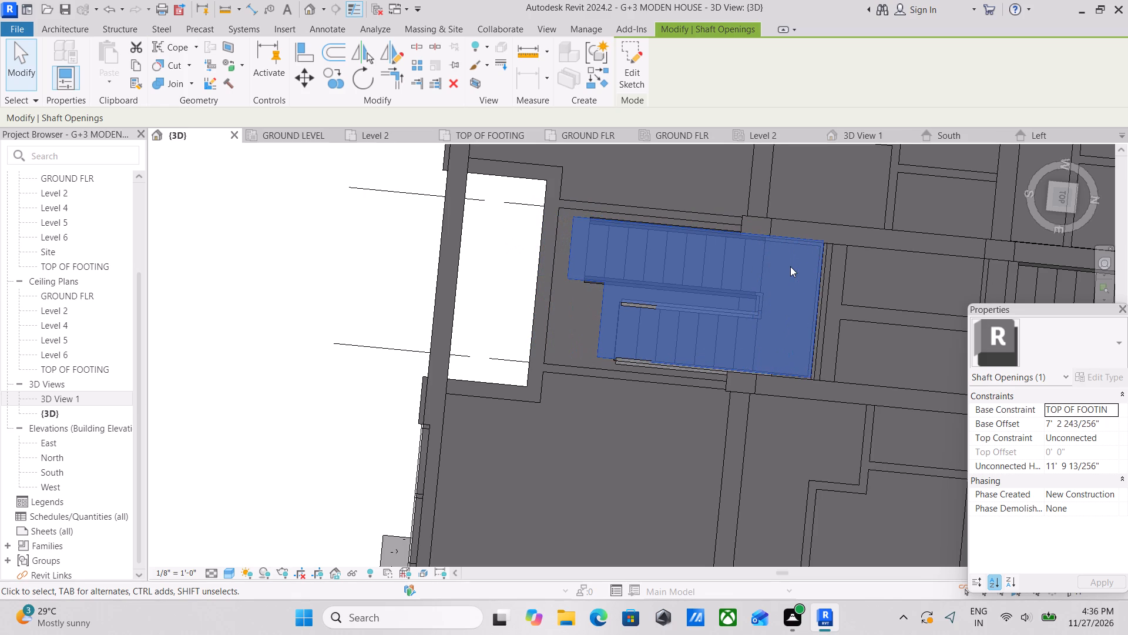
{"action": "key", "text": "Right"}
{"action": "key", "text": "Right"}
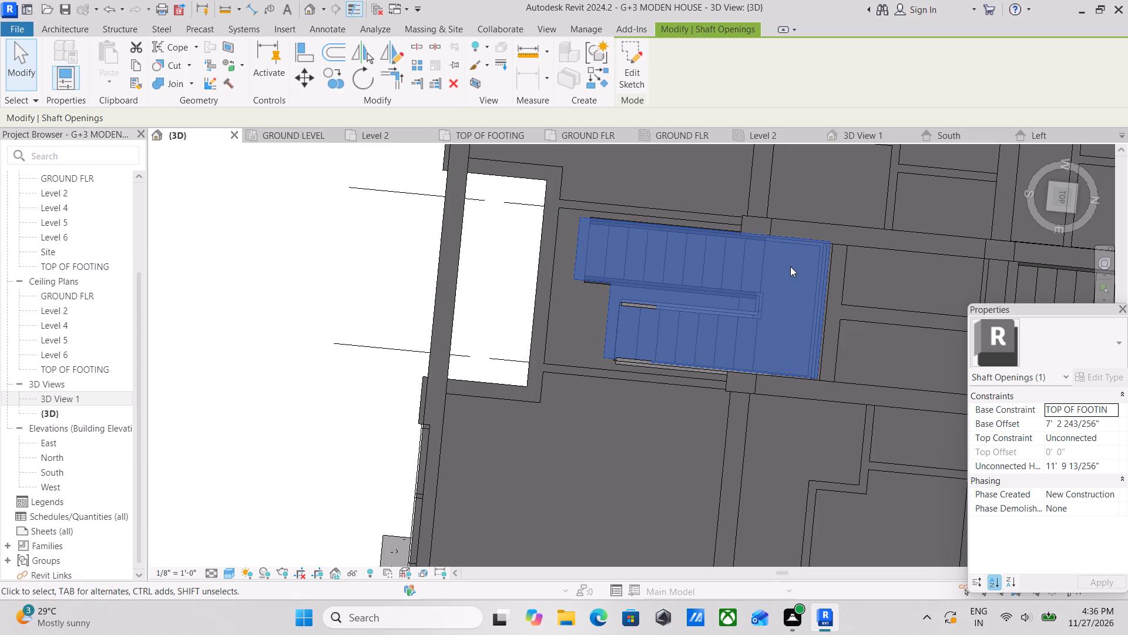
{"action": "key", "text": "Right"}
{"action": "key", "text": "Right"}
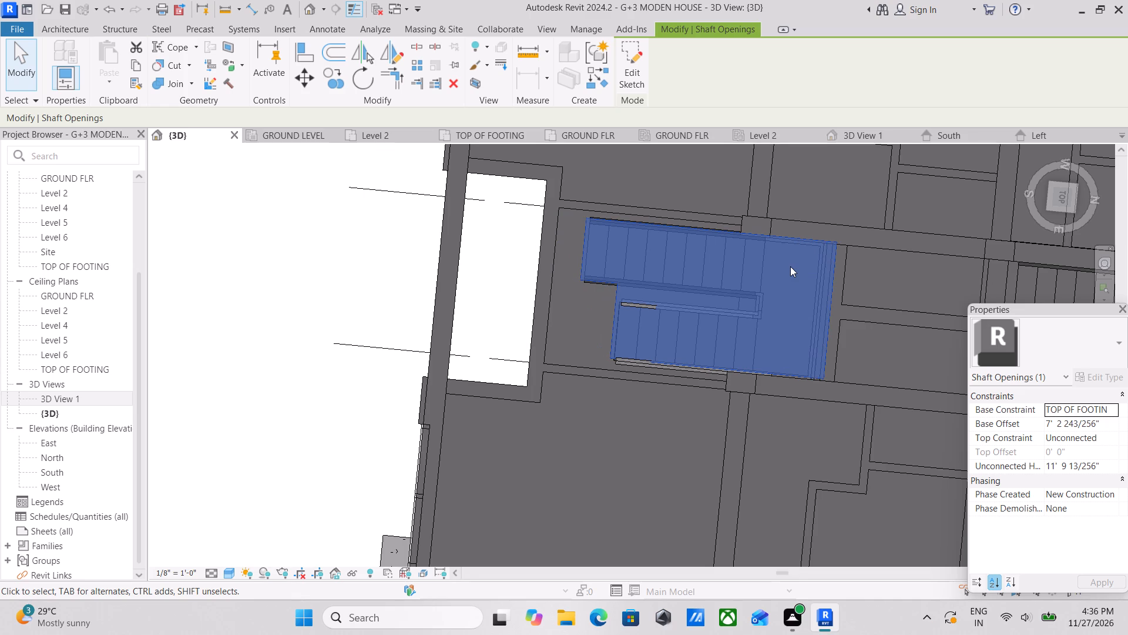
{"action": "scroll", "coordinate": [790, 266], "scroll_direction": "up", "scroll_amount": 2}
{"action": "scroll", "coordinate": [790, 266], "scroll_direction": "down", "scroll_amount": 2}
{"action": "key", "text": "Escape"}
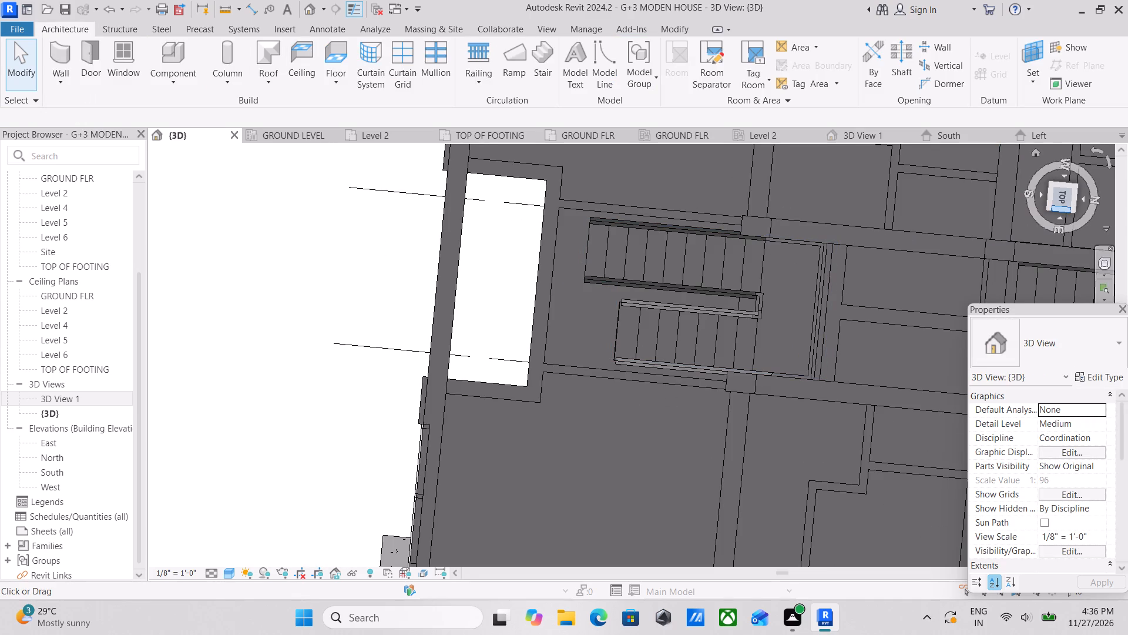
Examine both stair wells and their shaft openings from the back and front of the model.
{"action": "left_click", "coordinate": [1073, 210]}
{"action": "scroll", "coordinate": [654, 319], "scroll_direction": "up", "scroll_amount": 4}
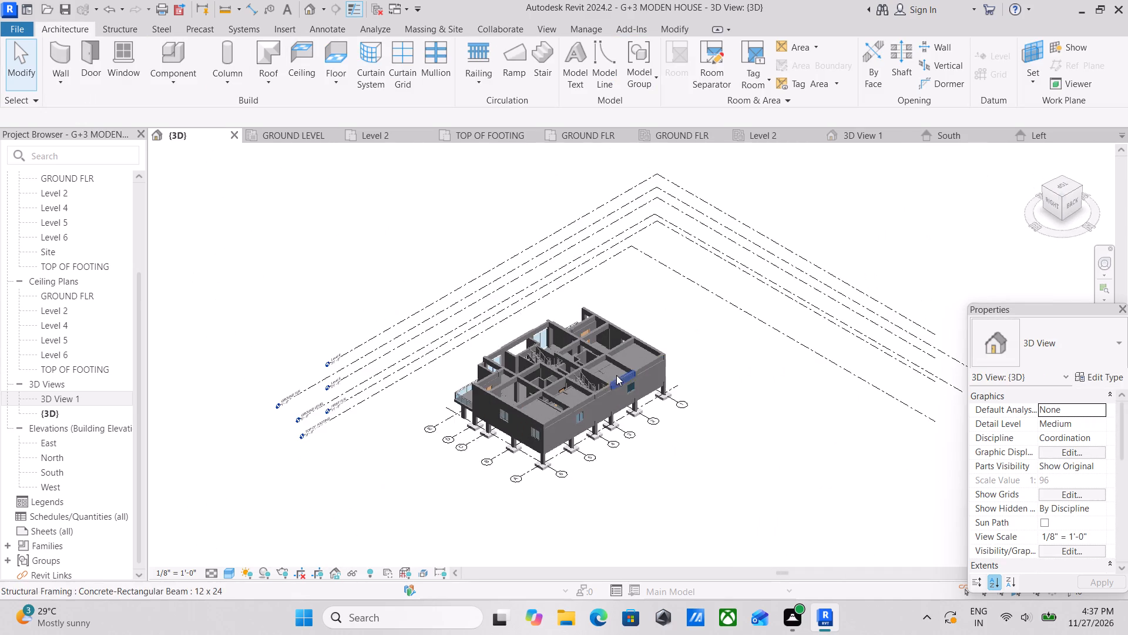
{"action": "scroll", "coordinate": [592, 385], "scroll_direction": "up", "scroll_amount": 4}
{"action": "scroll", "coordinate": [457, 394], "scroll_direction": "up", "scroll_amount": 3}
{"action": "scroll", "coordinate": [505, 367], "scroll_direction": "down", "scroll_amount": 2}
{"action": "middle_click_drag", "start_coordinate": [446, 369], "coordinate": [390, 363]}
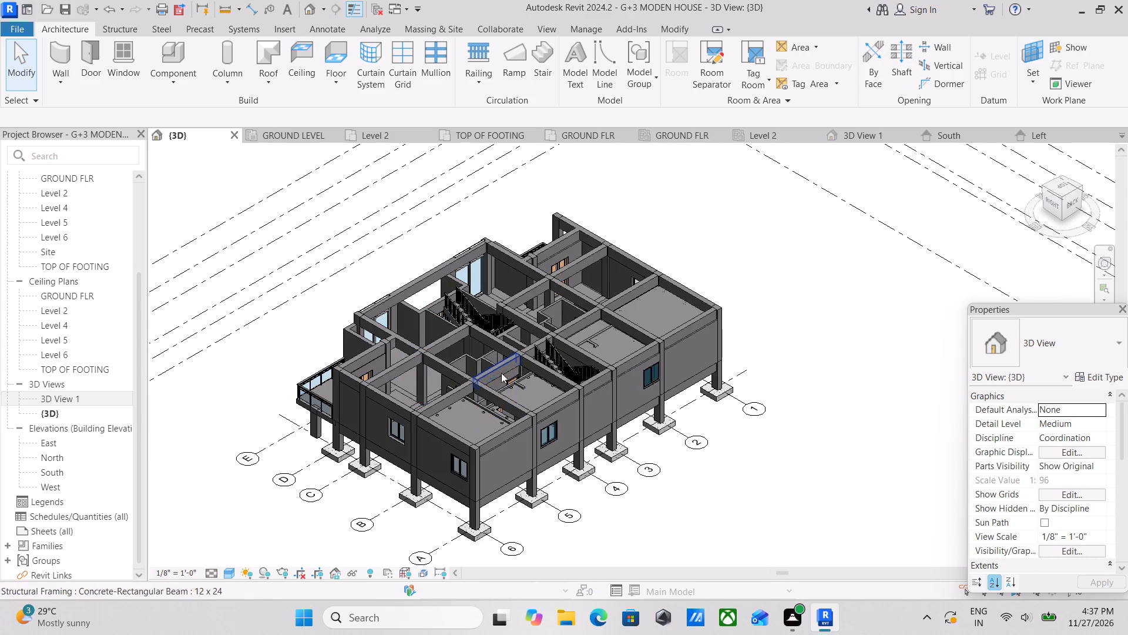
{"action": "middle_click_drag", "start_coordinate": [492, 375], "coordinate": [761, 350], "text": "shift"}
{"action": "scroll", "coordinate": [721, 397], "scroll_direction": "up", "scroll_amount": 2}
{"action": "middle_click_drag", "start_coordinate": [723, 429], "coordinate": [845, 424], "text": "shift"}
{"action": "scroll", "coordinate": [841, 422], "scroll_direction": "up", "scroll_amount": 2}
{"action": "middle_click_drag", "start_coordinate": [786, 389], "coordinate": [666, 363]}
{"action": "middle_click_drag", "start_coordinate": [744, 378], "coordinate": [709, 396], "text": "shift"}
{"action": "middle_click_drag", "start_coordinate": [717, 395], "coordinate": [693, 370]}
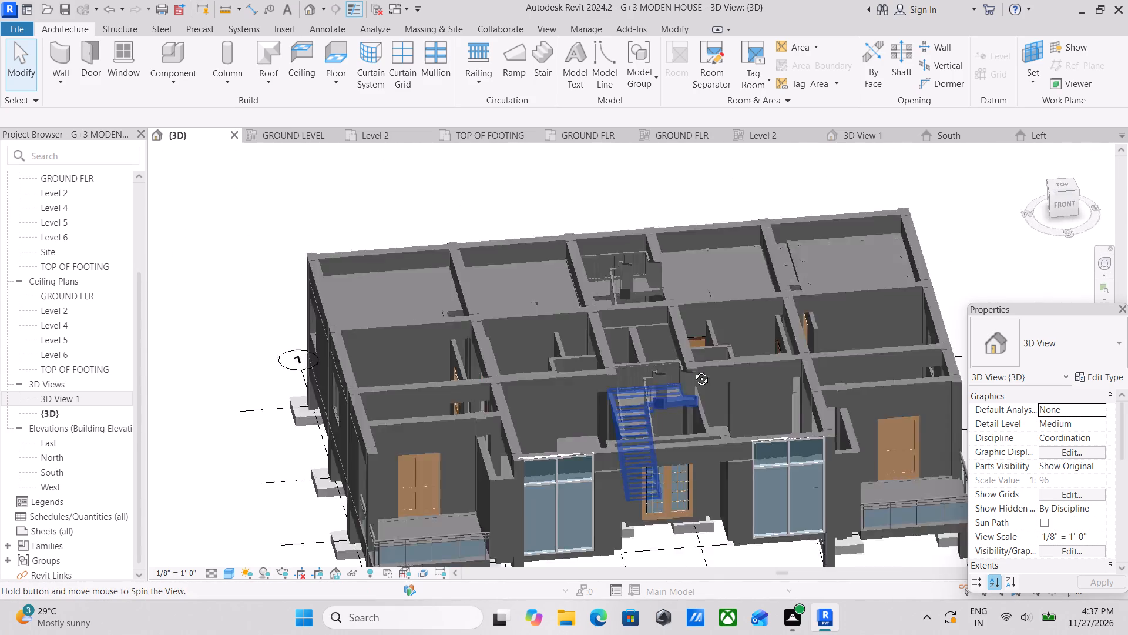
Looking from the right side, lengthen the FIRST FLR level line at its head end, farther out from the building.
{"action": "middle_click_drag", "start_coordinate": [693, 370], "coordinate": [650, 366]}
{"action": "middle_click_drag", "start_coordinate": [636, 358], "coordinate": [635, 321], "text": "shift"}
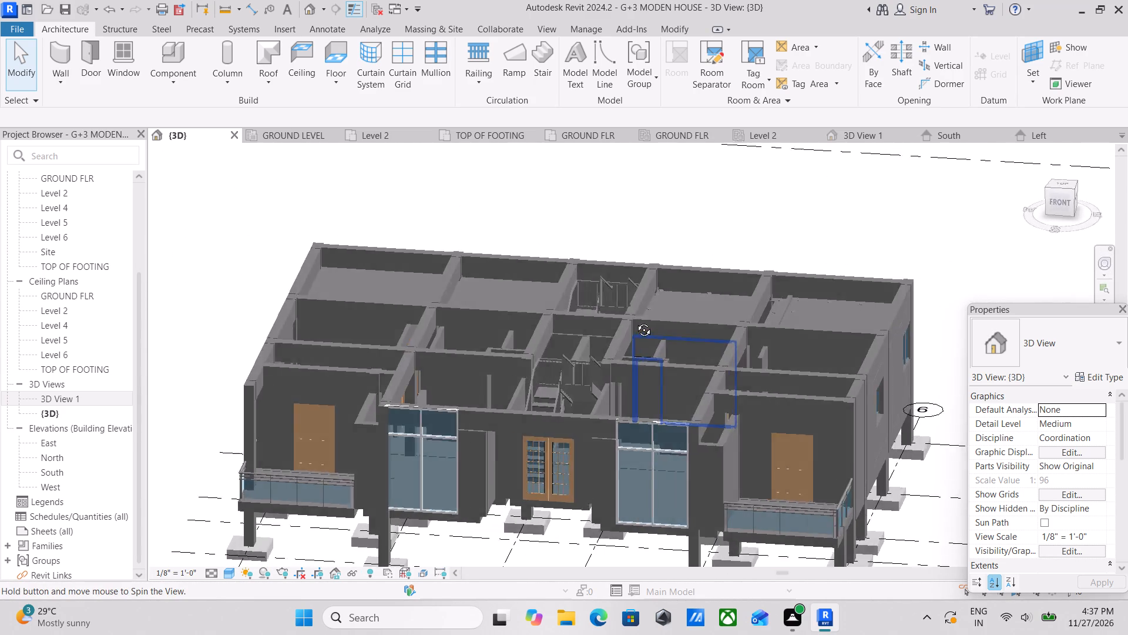
{"action": "middle_click_drag", "start_coordinate": [635, 321], "coordinate": [609, 312], "text": "shift"}
{"action": "middle_click_drag", "start_coordinate": [691, 353], "coordinate": [627, 327], "text": "shift"}
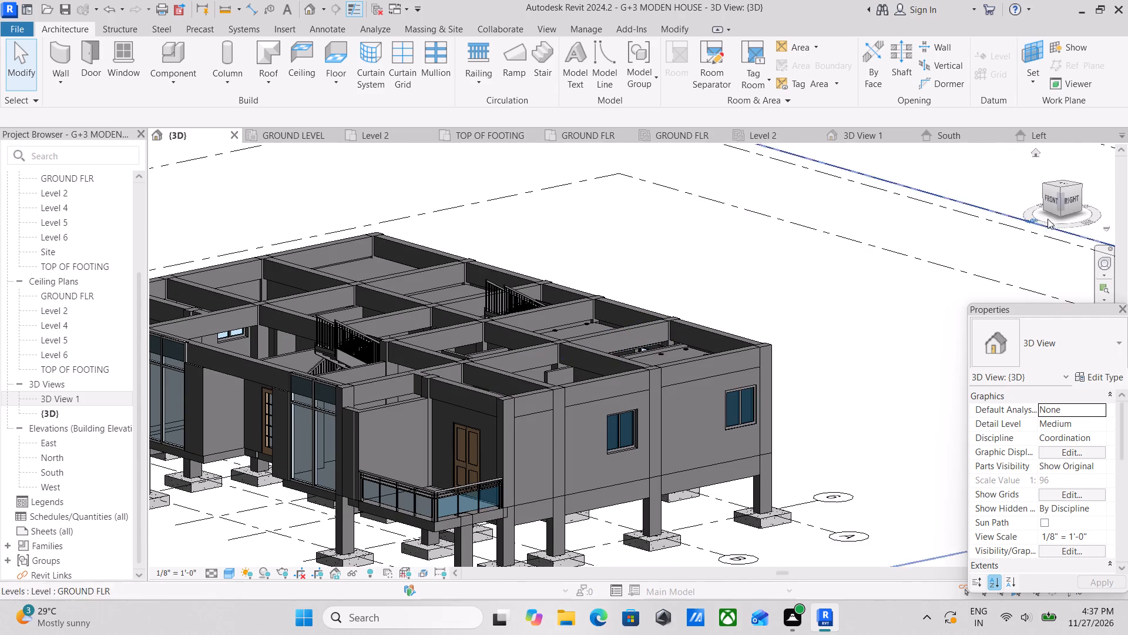
{"action": "left_click", "coordinate": [1072, 203]}
{"action": "scroll", "coordinate": [623, 434], "scroll_direction": "up", "scroll_amount": 4}
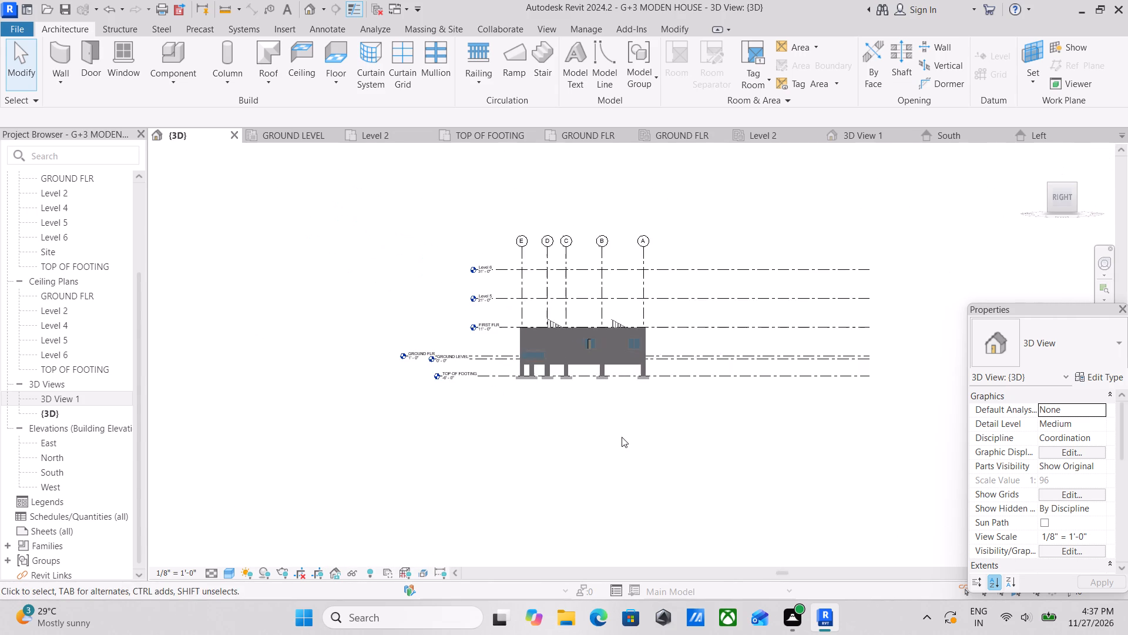
{"action": "scroll", "coordinate": [562, 373], "scroll_direction": "up", "scroll_amount": 3}
{"action": "middle_click_drag", "start_coordinate": [444, 331], "coordinate": [539, 424]}
{"action": "scroll", "coordinate": [543, 423], "scroll_direction": "up", "scroll_amount": 3}
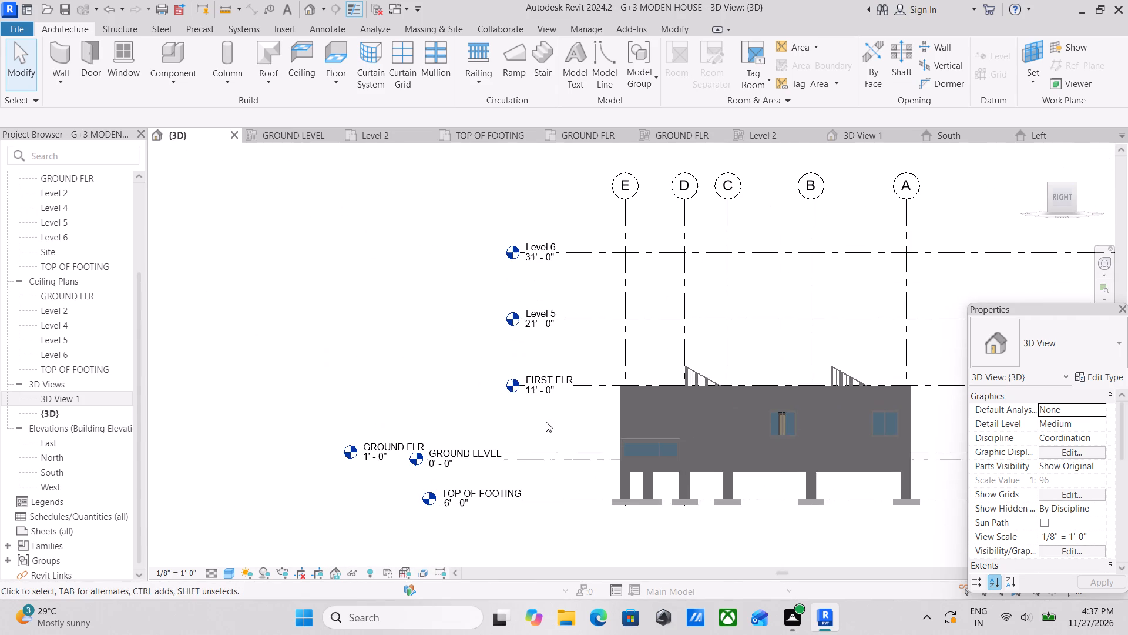
{"action": "left_click", "coordinate": [585, 379]}
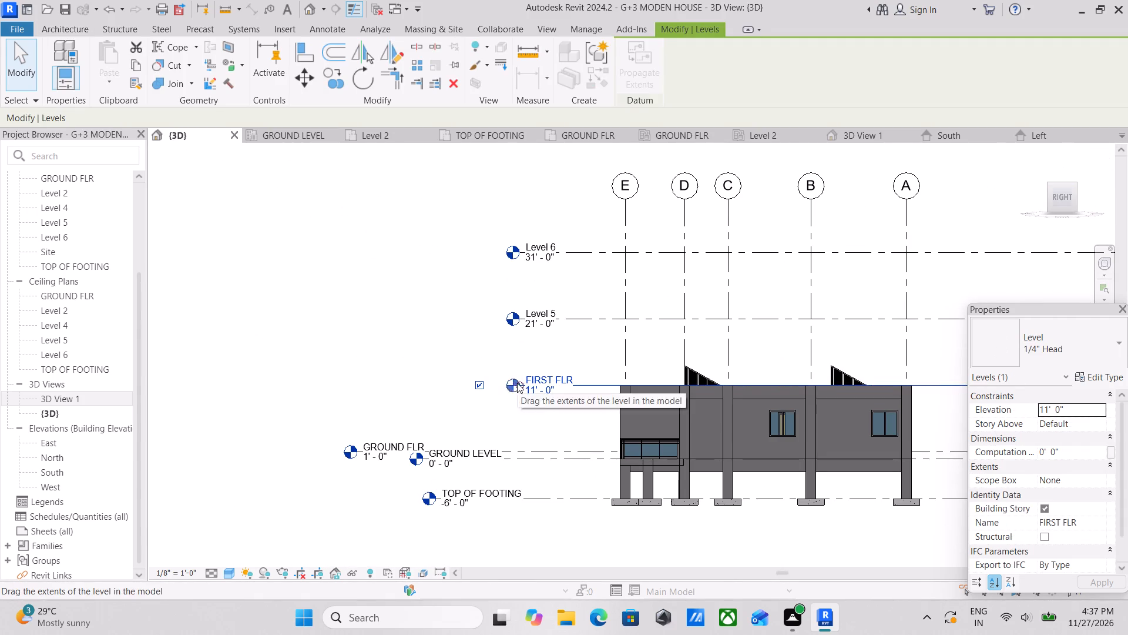
{"action": "left_click_drag", "start_coordinate": [517, 383], "coordinate": [246, 402]}
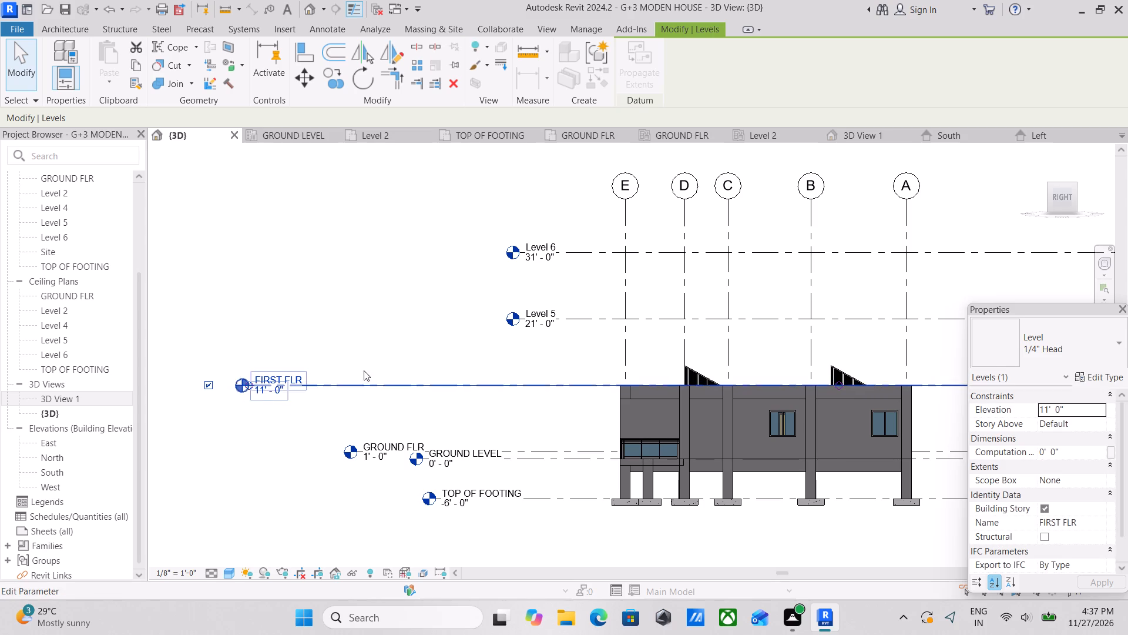
Lengthen the Level 5 and Level 6 lines at their head ends, well clear of the building.
{"action": "left_click", "coordinate": [587, 320]}
{"action": "left_click_drag", "start_coordinate": [515, 319], "coordinate": [395, 316]}
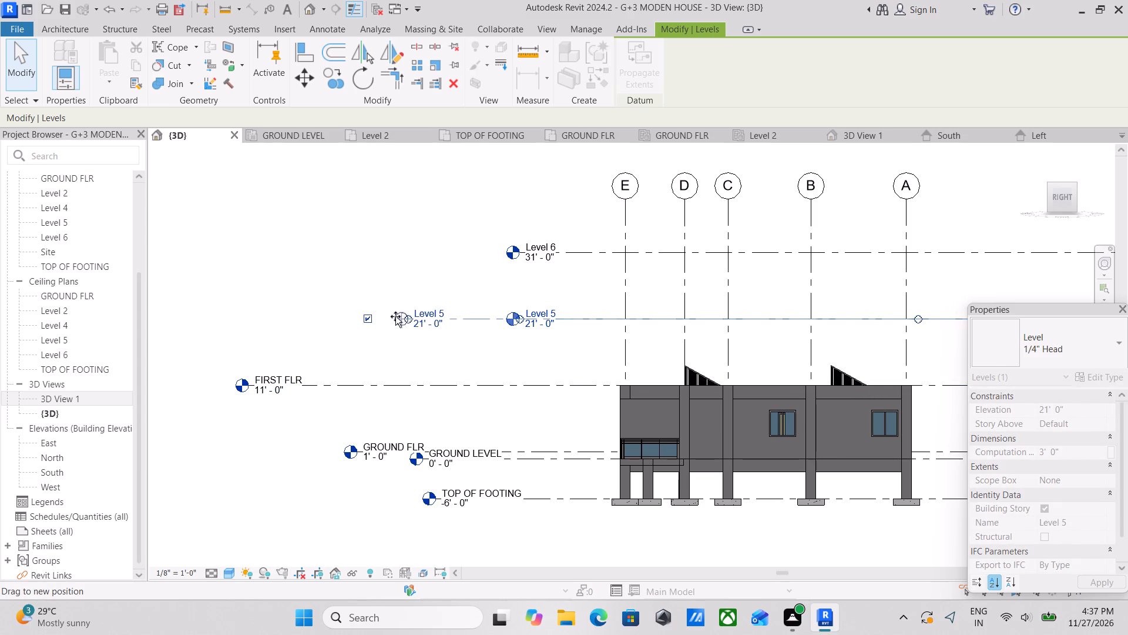
{"action": "left_click_drag", "start_coordinate": [395, 316], "coordinate": [200, 315]}
{"action": "left_click", "coordinate": [583, 248]}
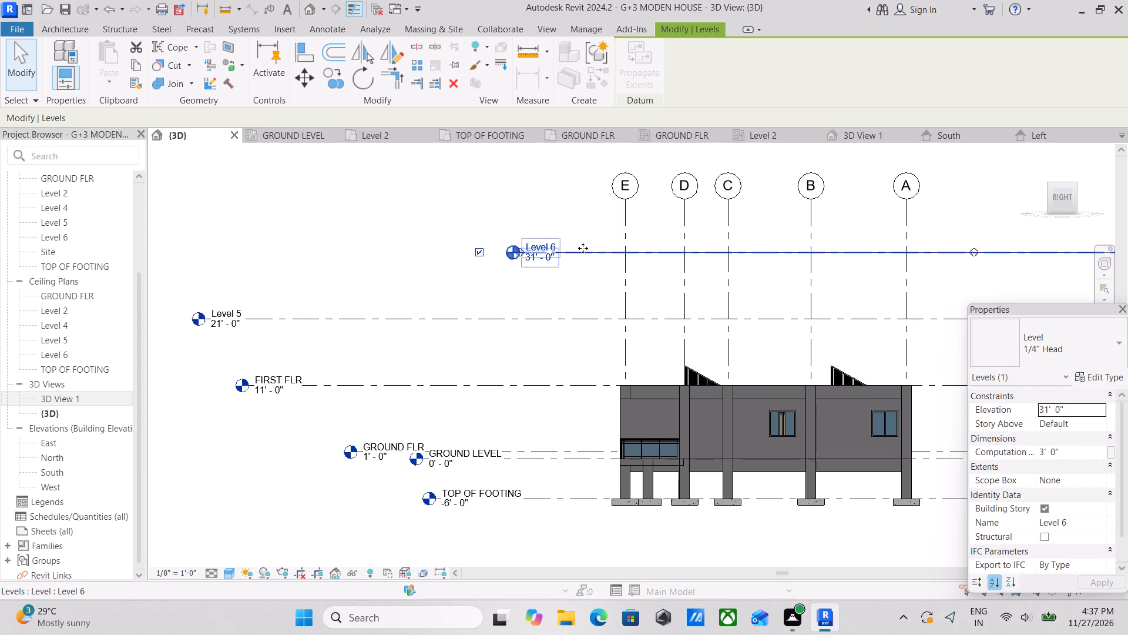
{"action": "left_click_drag", "start_coordinate": [519, 248], "coordinate": [219, 255]}
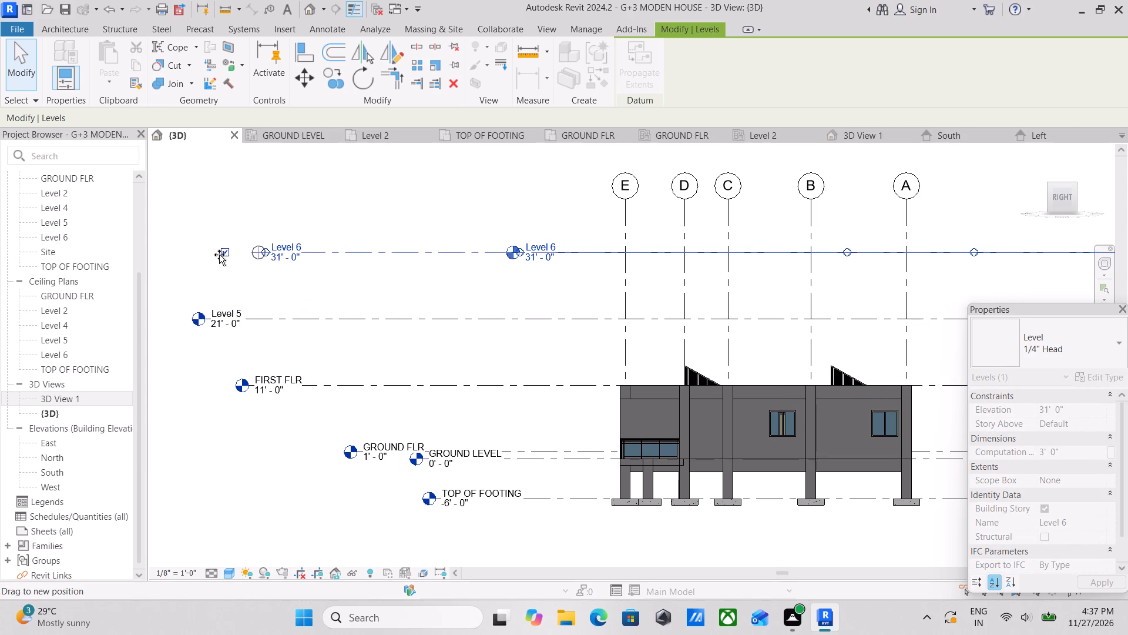
{"action": "left_click_drag", "start_coordinate": [219, 255], "coordinate": [187, 256]}
{"action": "middle_click_drag", "start_coordinate": [609, 351], "coordinate": [581, 297]}
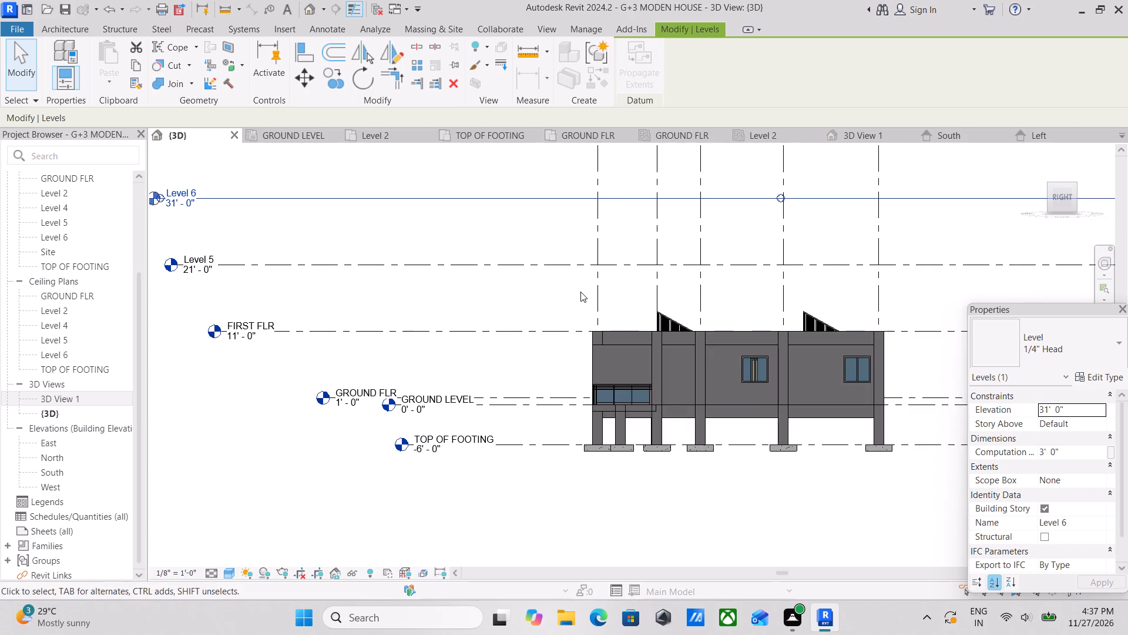
{"action": "key", "text": "Escape"}
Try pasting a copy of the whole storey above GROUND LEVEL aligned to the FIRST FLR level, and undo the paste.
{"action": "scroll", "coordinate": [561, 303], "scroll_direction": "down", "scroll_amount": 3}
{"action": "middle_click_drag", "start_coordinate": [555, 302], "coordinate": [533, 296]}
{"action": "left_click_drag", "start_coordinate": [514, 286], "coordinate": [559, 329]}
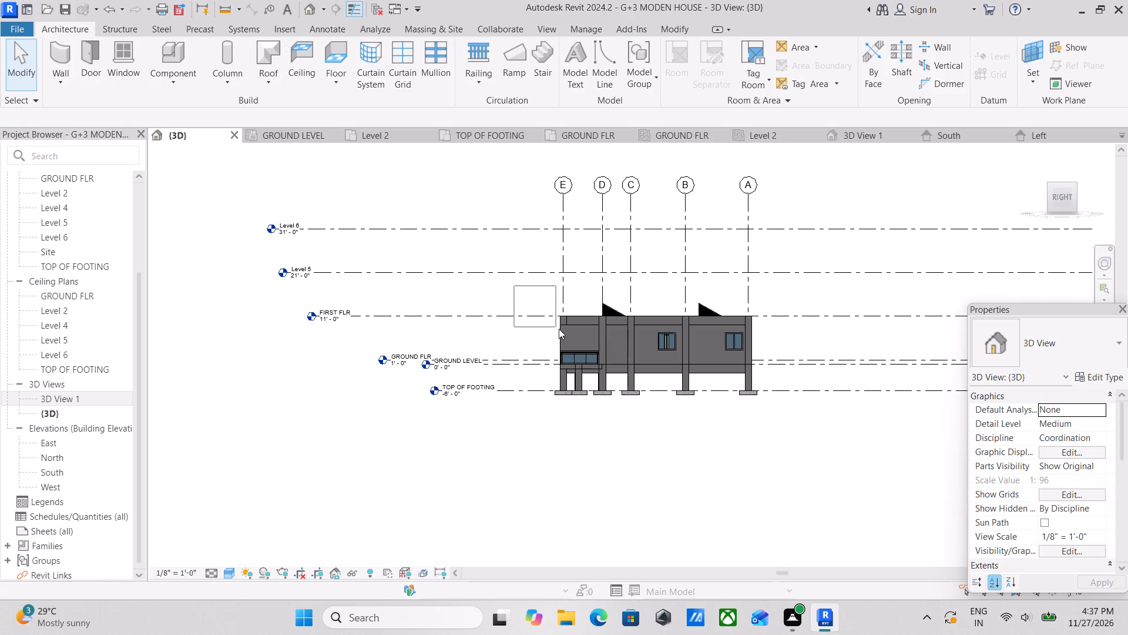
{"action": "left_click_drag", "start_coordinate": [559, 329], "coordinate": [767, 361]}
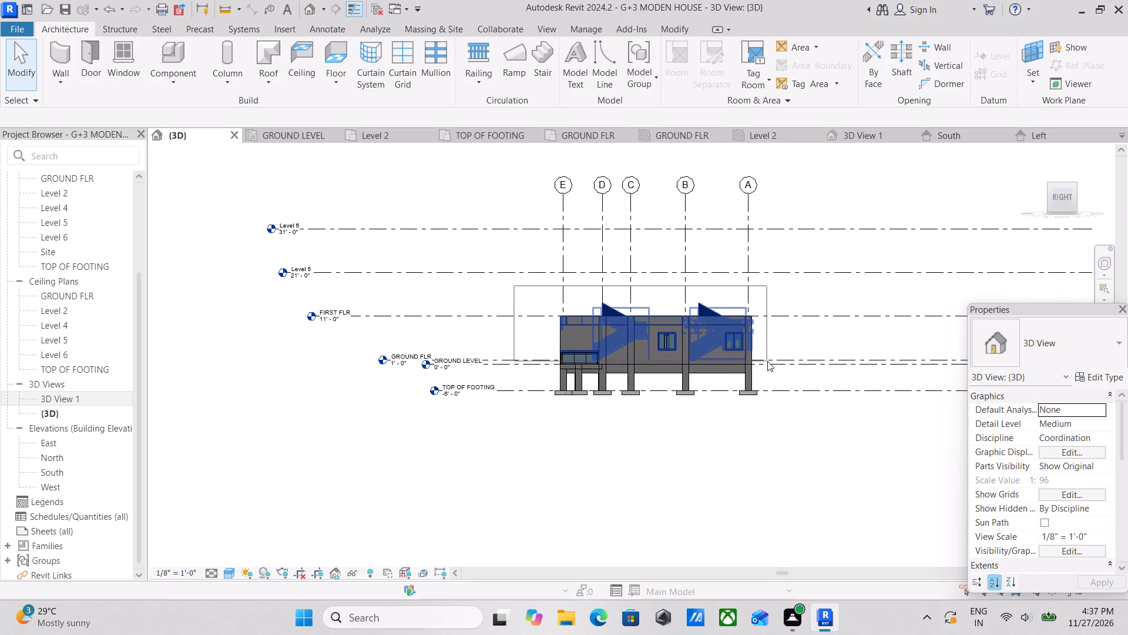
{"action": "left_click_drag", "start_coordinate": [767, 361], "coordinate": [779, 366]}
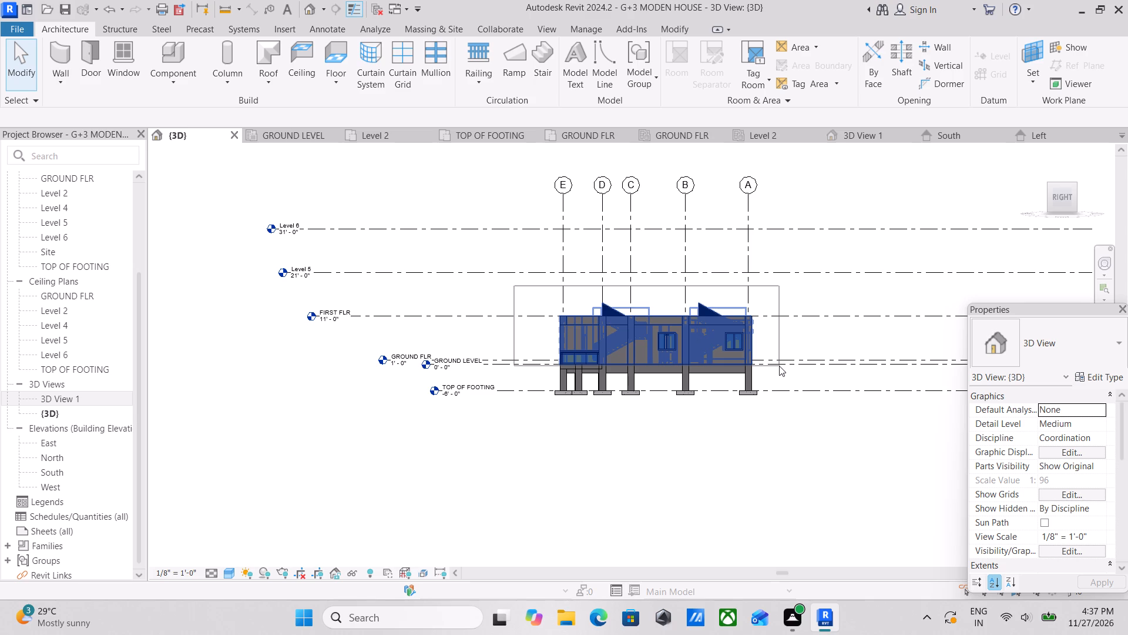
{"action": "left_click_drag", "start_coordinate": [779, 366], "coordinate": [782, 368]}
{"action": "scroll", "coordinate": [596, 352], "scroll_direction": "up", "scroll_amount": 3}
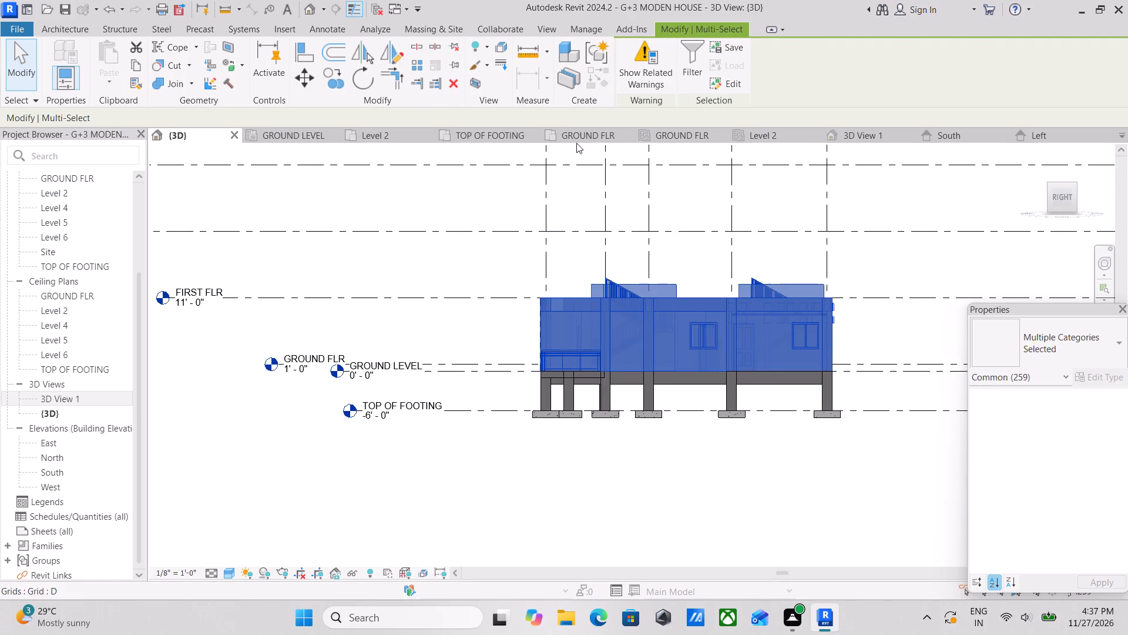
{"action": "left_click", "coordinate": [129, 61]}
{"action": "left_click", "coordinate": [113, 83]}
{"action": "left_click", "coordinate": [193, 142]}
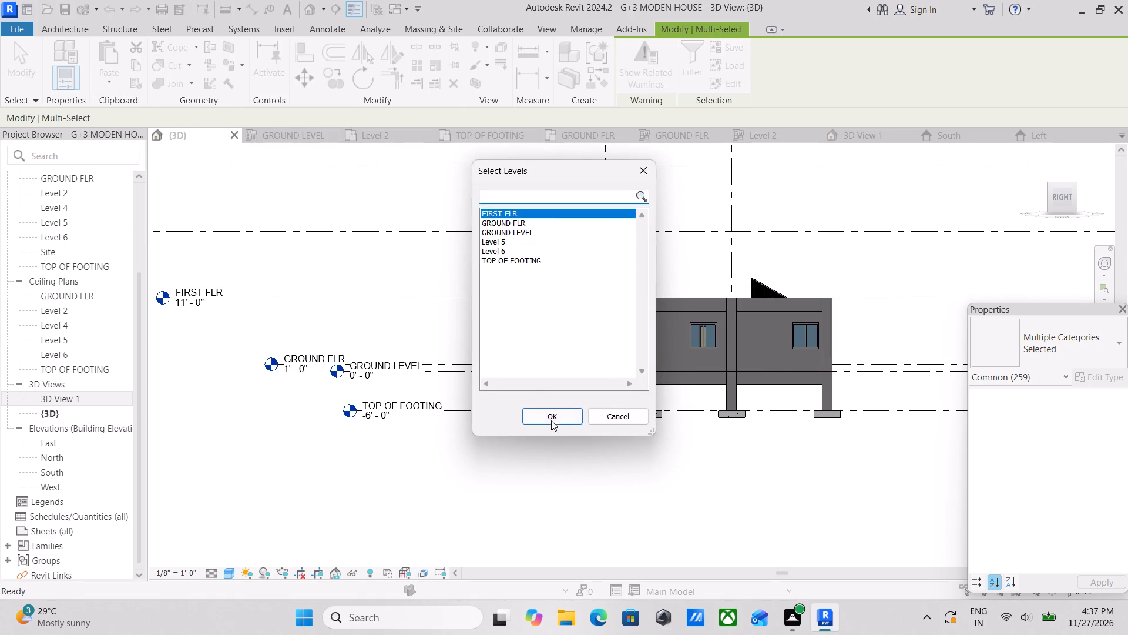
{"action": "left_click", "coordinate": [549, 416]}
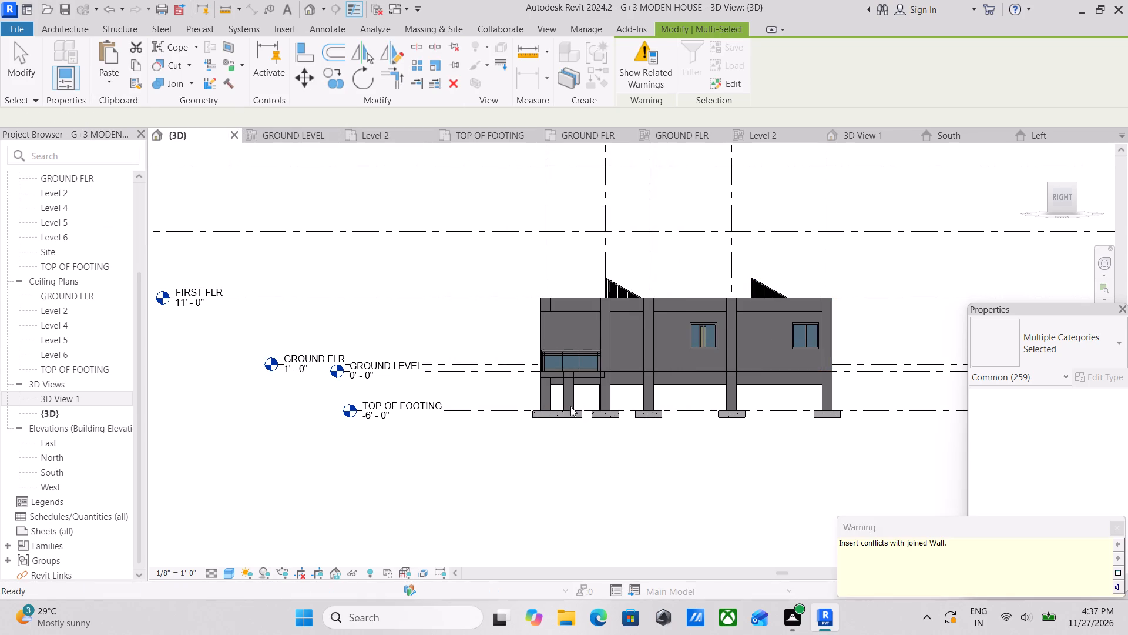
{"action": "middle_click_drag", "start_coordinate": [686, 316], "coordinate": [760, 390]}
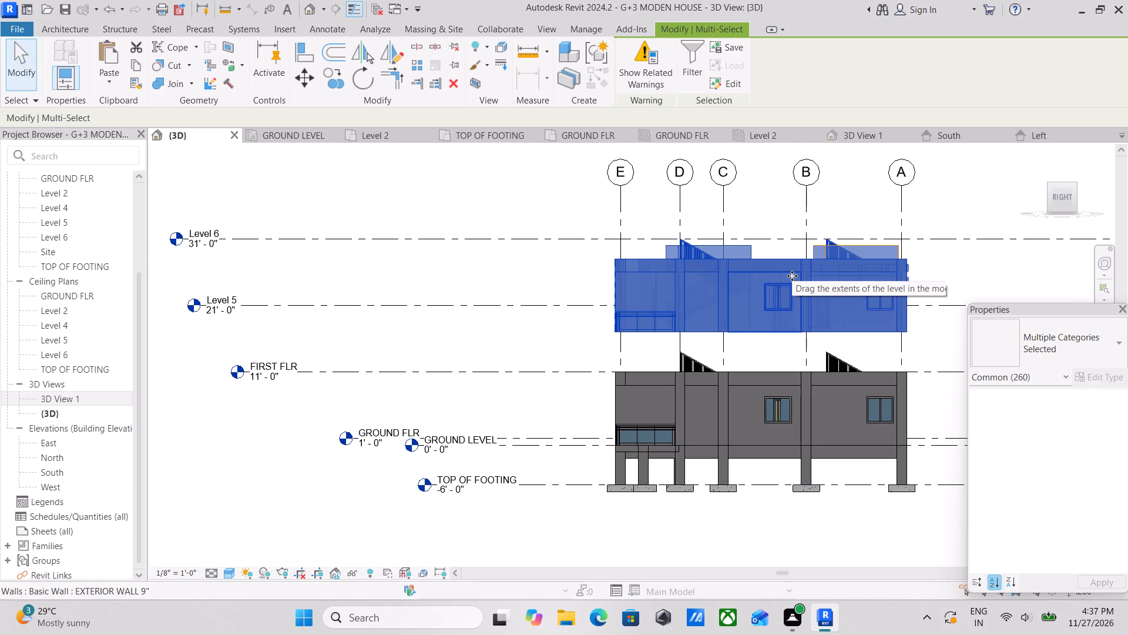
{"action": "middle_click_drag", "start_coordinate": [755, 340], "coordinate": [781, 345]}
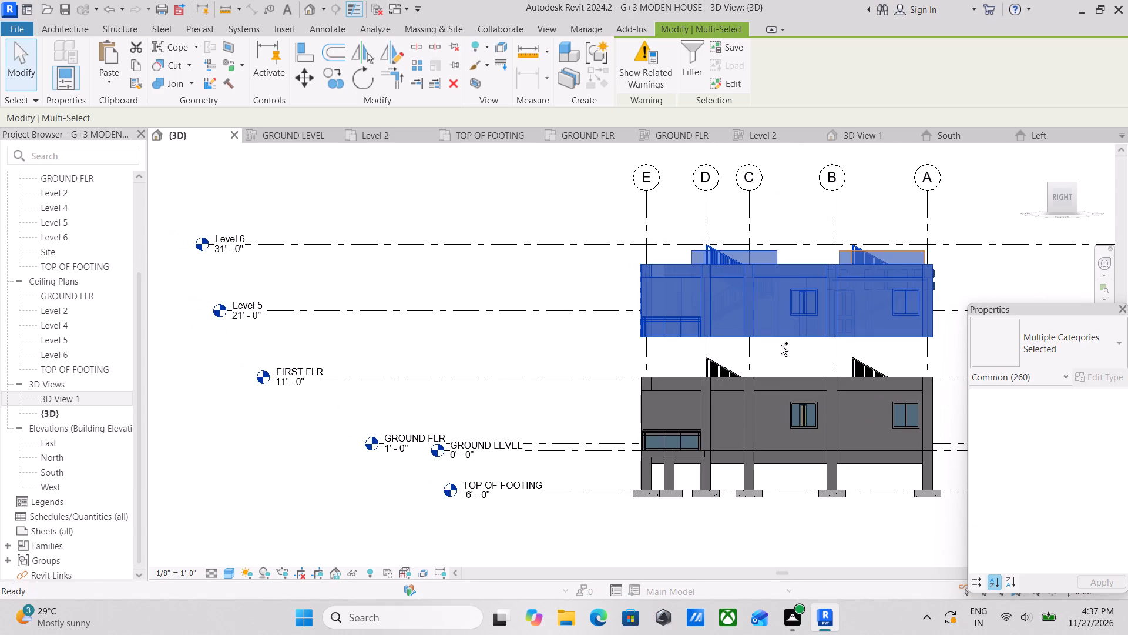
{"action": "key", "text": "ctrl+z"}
Copy all storey elements above GROUND LEVEL, leaving out the footings and foundation columns, and paste them aligned to the FIRST FLR level.
{"action": "scroll", "coordinate": [480, 353], "scroll_direction": "up", "scroll_amount": 1}
{"action": "middle_click_drag", "start_coordinate": [615, 405], "coordinate": [528, 393]}
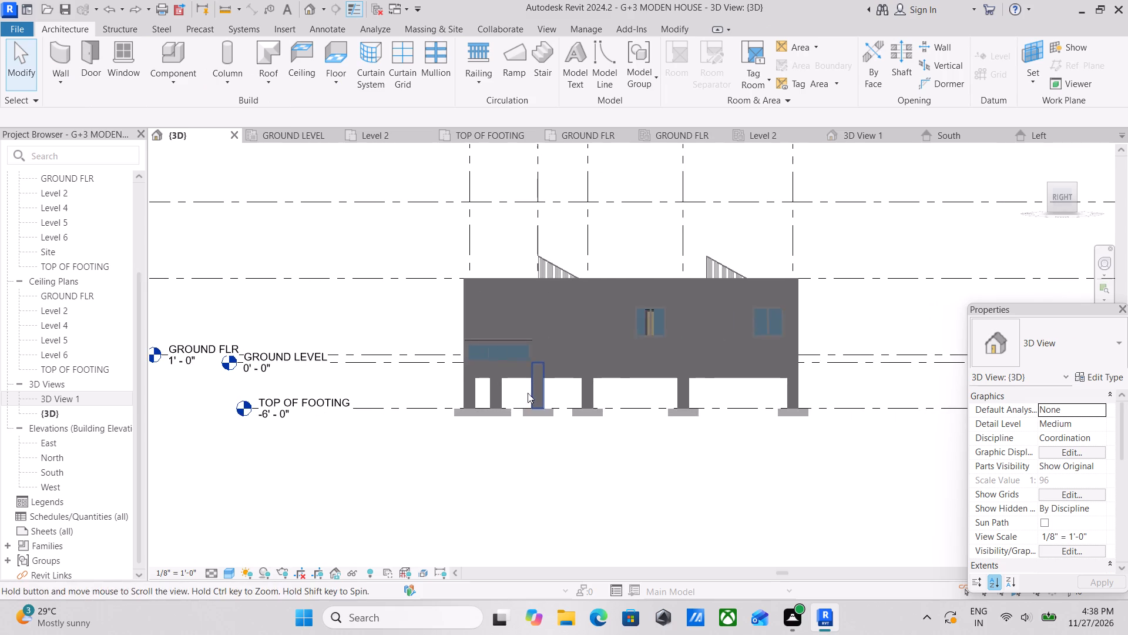
{"action": "middle_click_drag", "start_coordinate": [528, 393], "coordinate": [528, 394]}
{"action": "left_click_drag", "start_coordinate": [432, 240], "coordinate": [485, 327]}
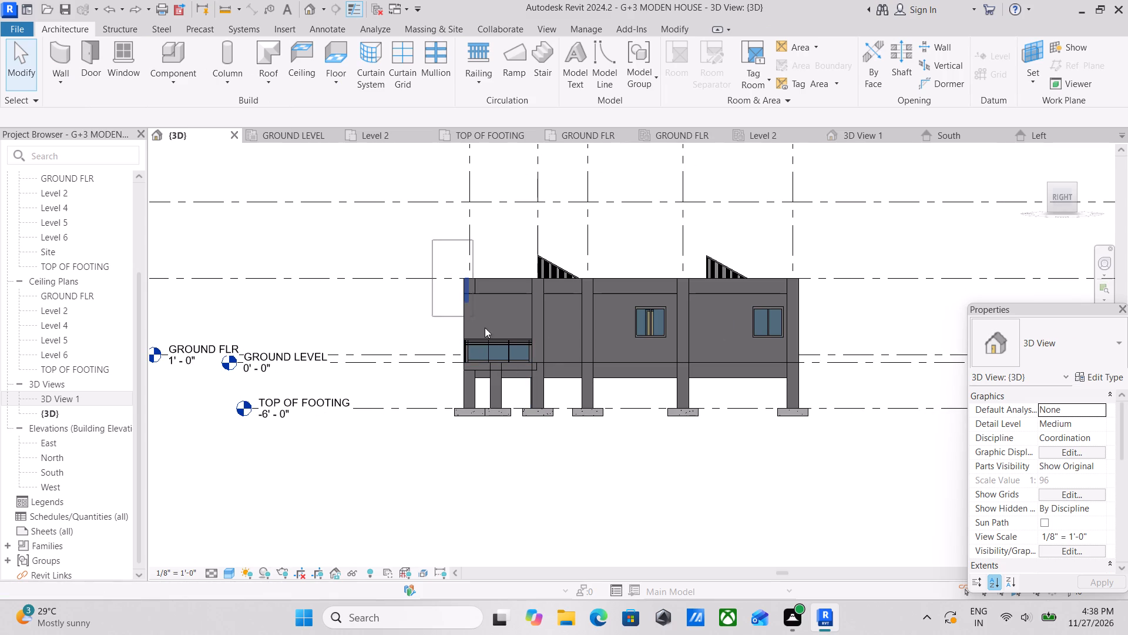
{"action": "left_click_drag", "start_coordinate": [485, 327], "coordinate": [613, 360]}
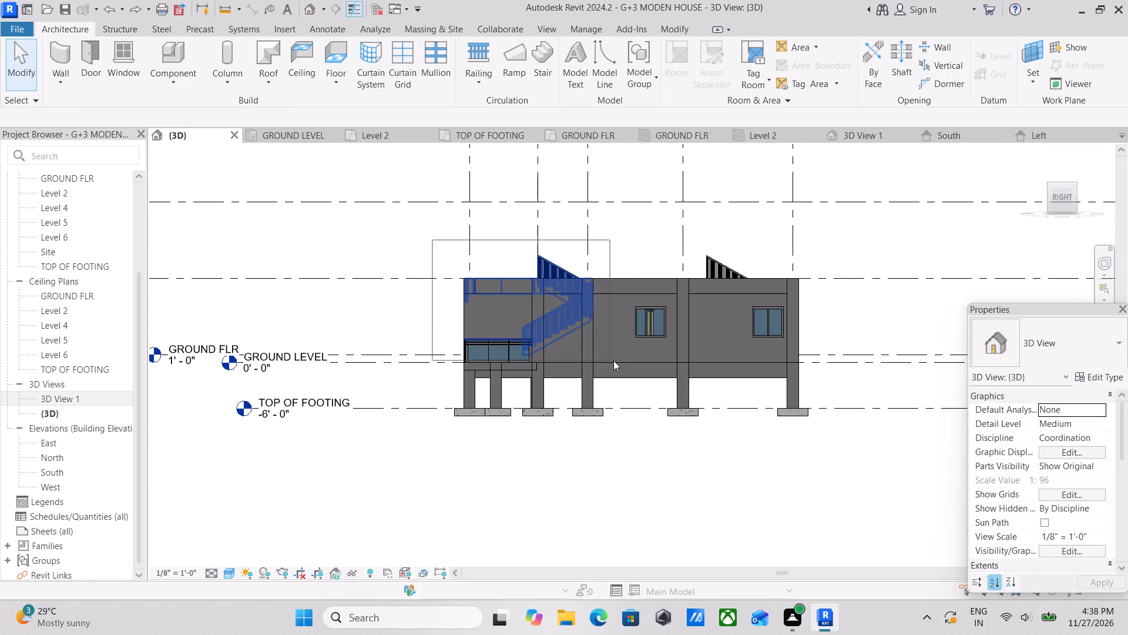
{"action": "left_click_drag", "start_coordinate": [613, 360], "coordinate": [803, 366]}
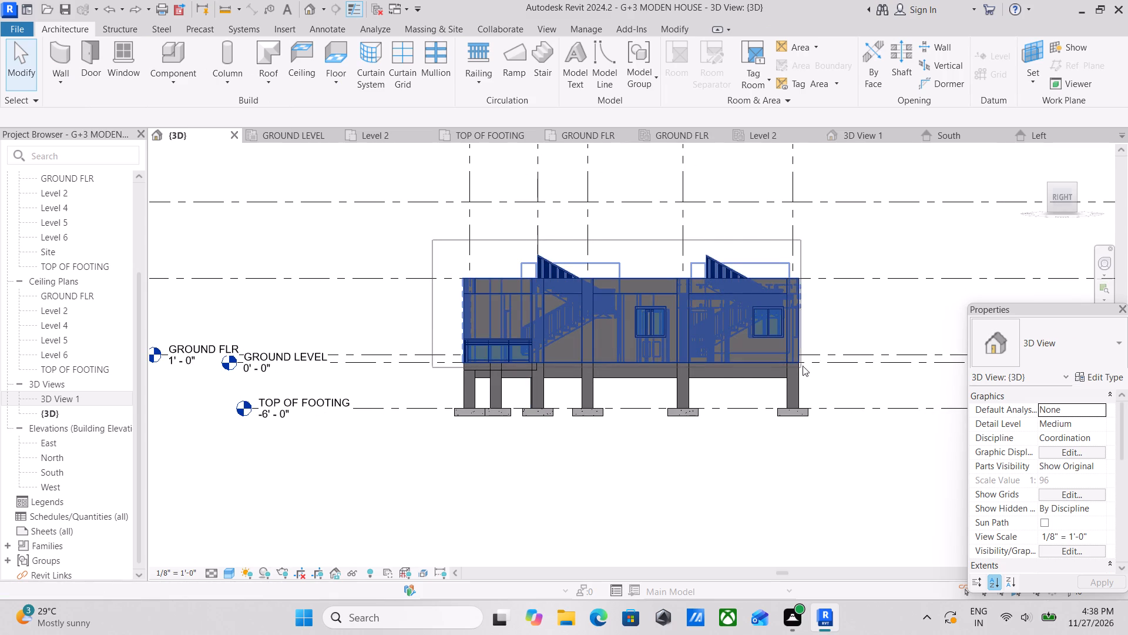
{"action": "left_click_drag", "start_coordinate": [803, 366], "coordinate": [842, 361]}
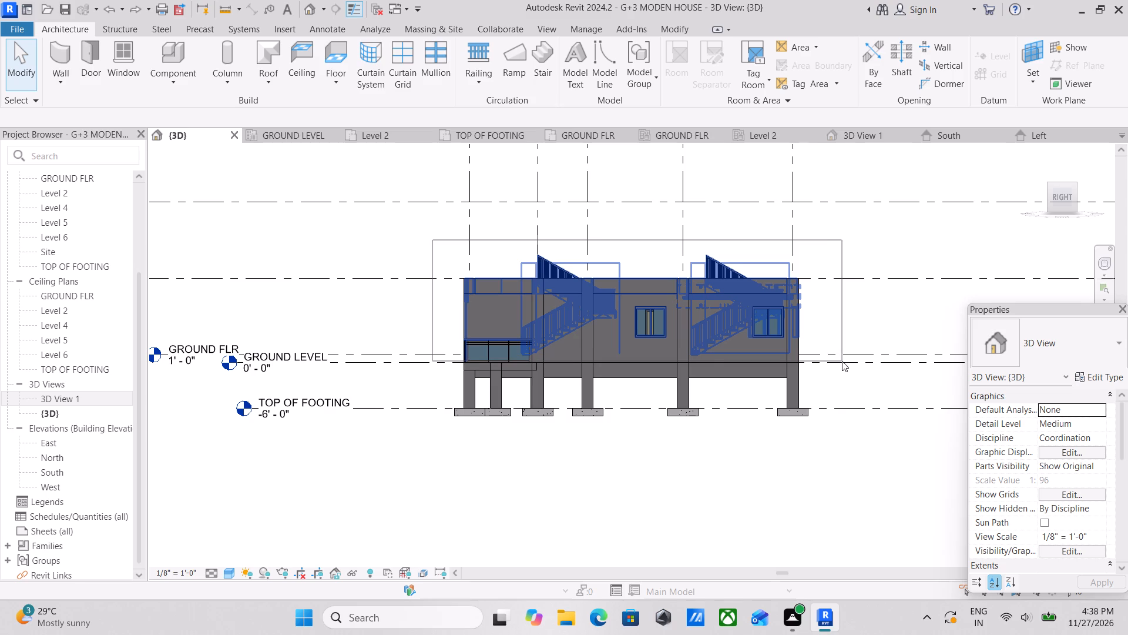
{"action": "left_click_drag", "start_coordinate": [842, 361], "coordinate": [842, 359]}
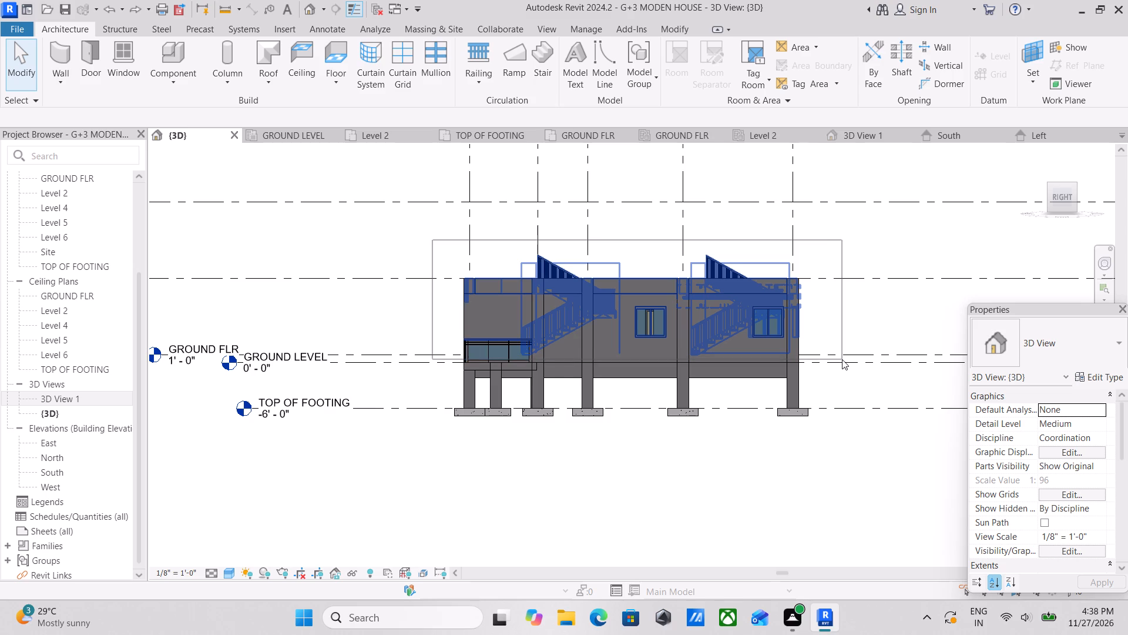
{"action": "left_click_drag", "start_coordinate": [842, 359], "coordinate": [843, 369]}
{"action": "middle_click_drag", "start_coordinate": [600, 340], "coordinate": [736, 348]}
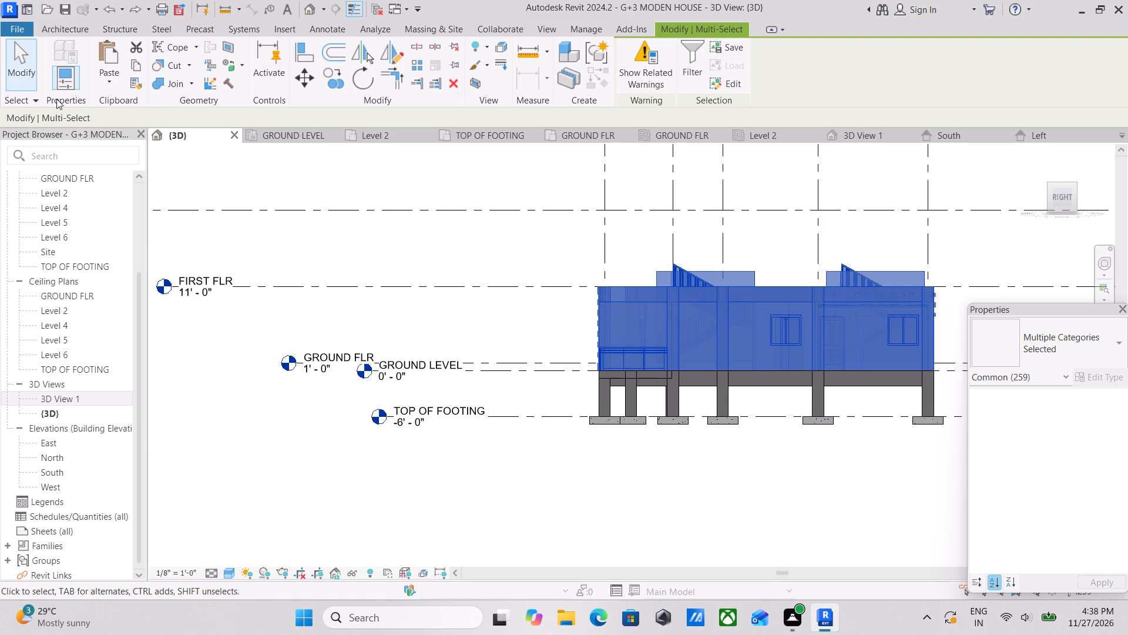
{"action": "left_click", "coordinate": [134, 67]}
{"action": "left_click", "coordinate": [106, 81]}
{"action": "left_click", "coordinate": [126, 132]}
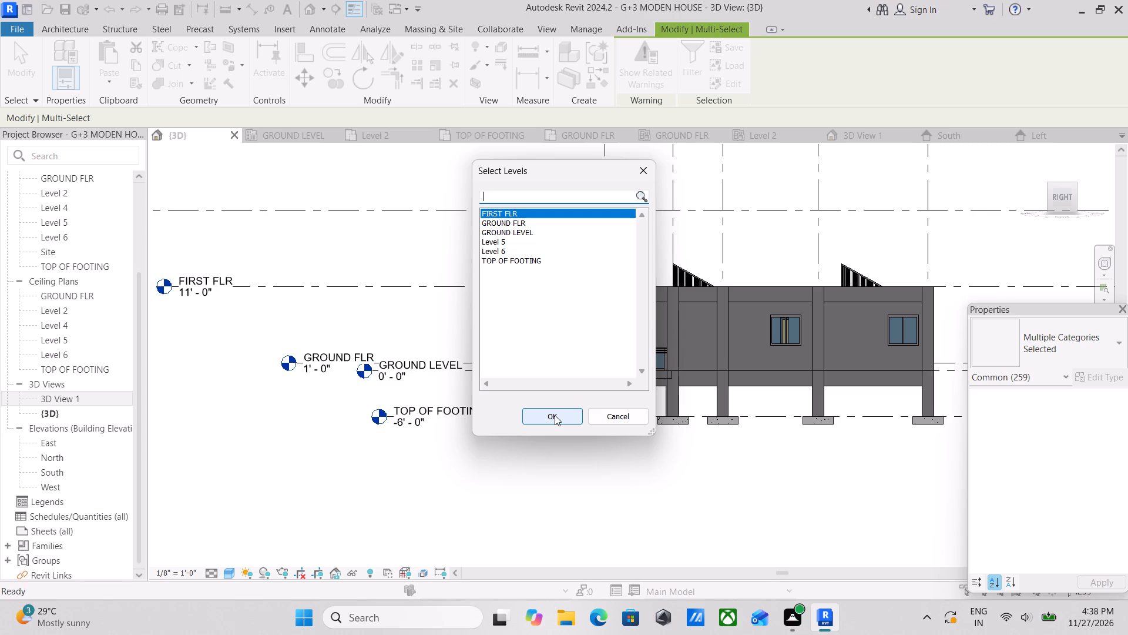
{"action": "scroll", "coordinate": [320, 280], "scroll_direction": "down", "scroll_amount": 1}
{"action": "left_click", "coordinate": [542, 414]}
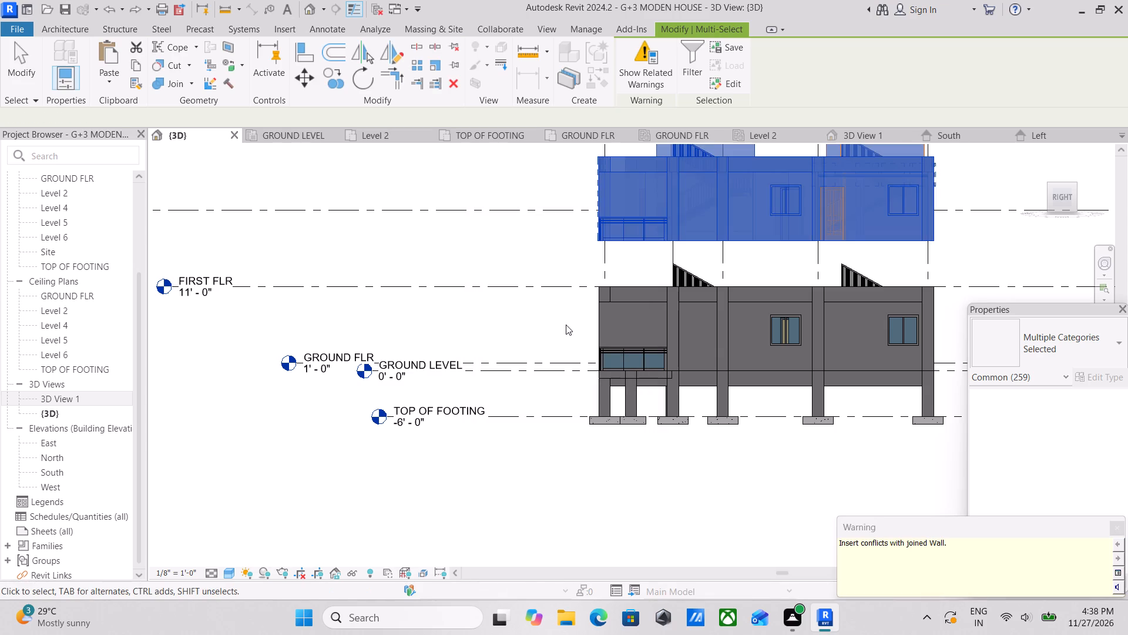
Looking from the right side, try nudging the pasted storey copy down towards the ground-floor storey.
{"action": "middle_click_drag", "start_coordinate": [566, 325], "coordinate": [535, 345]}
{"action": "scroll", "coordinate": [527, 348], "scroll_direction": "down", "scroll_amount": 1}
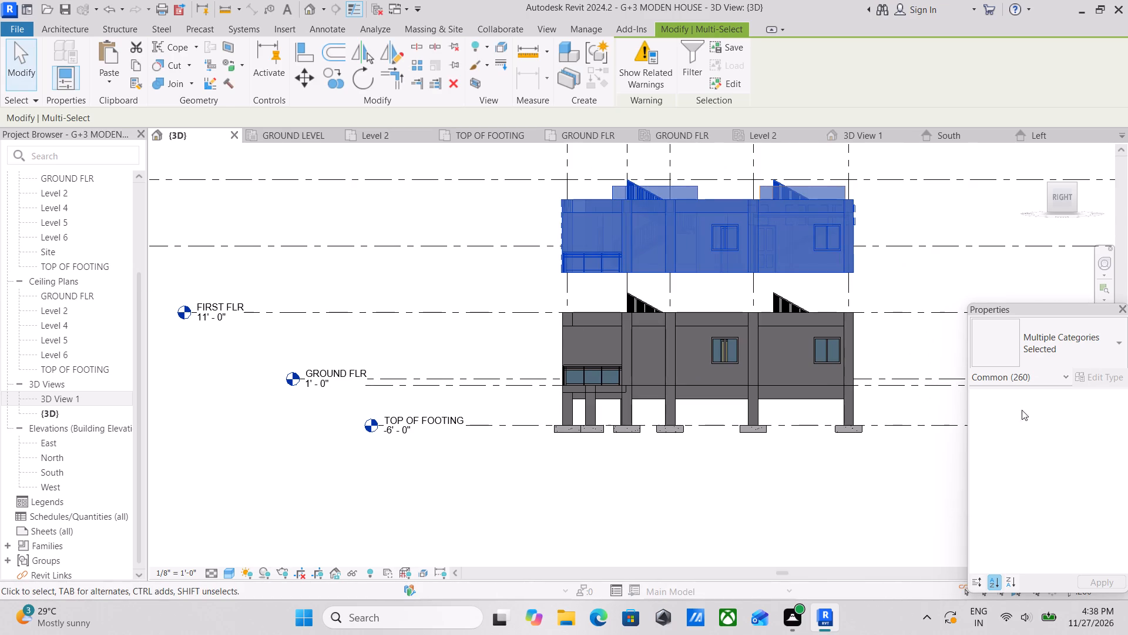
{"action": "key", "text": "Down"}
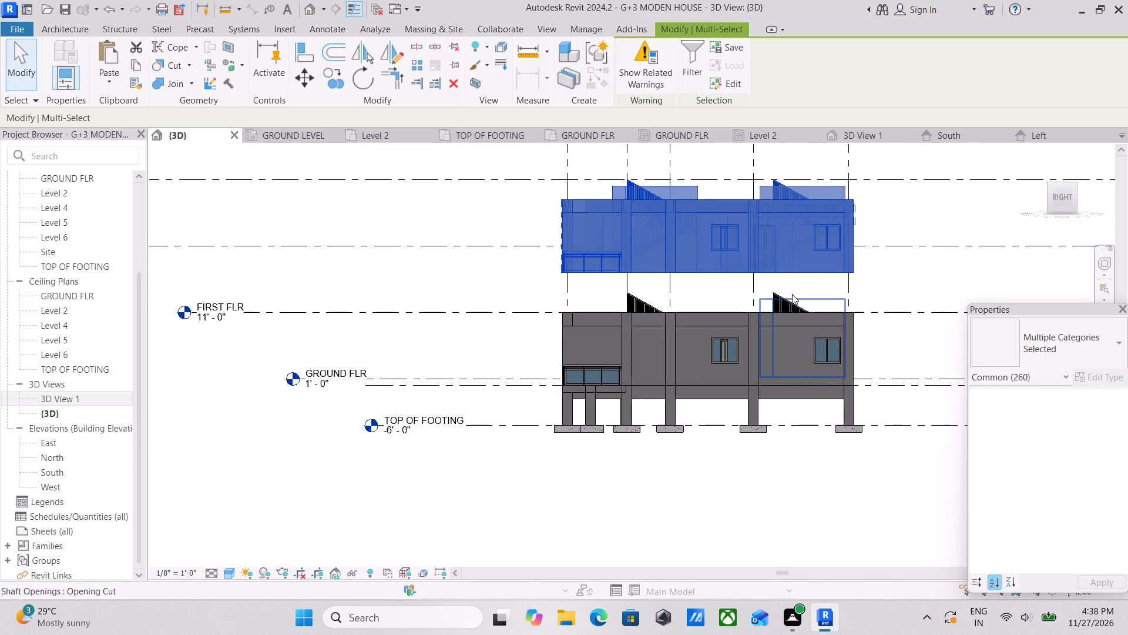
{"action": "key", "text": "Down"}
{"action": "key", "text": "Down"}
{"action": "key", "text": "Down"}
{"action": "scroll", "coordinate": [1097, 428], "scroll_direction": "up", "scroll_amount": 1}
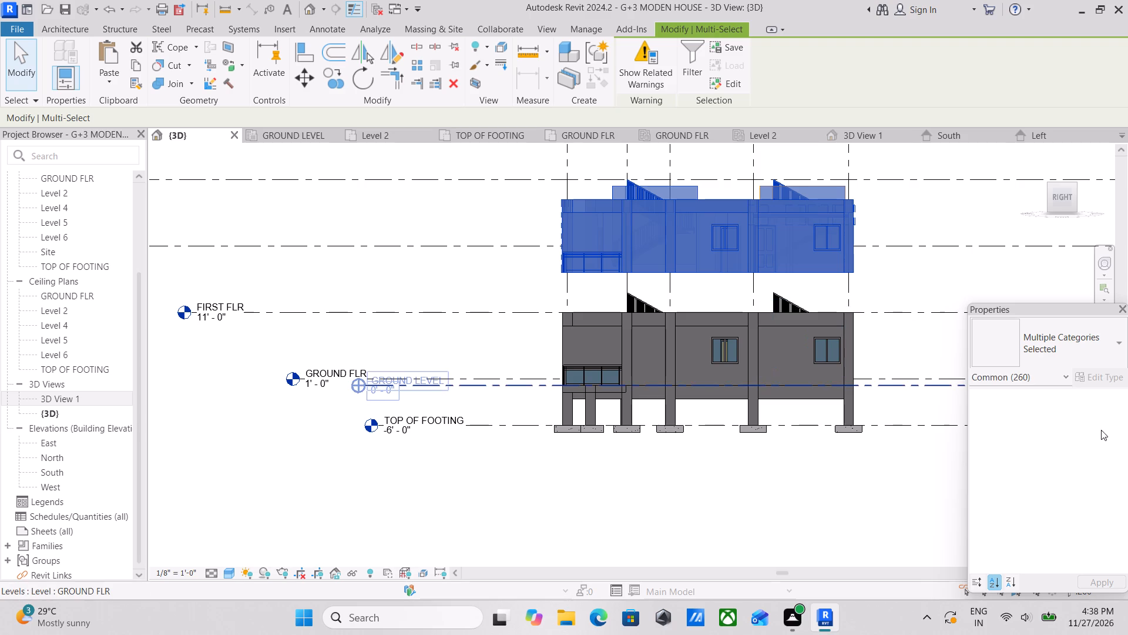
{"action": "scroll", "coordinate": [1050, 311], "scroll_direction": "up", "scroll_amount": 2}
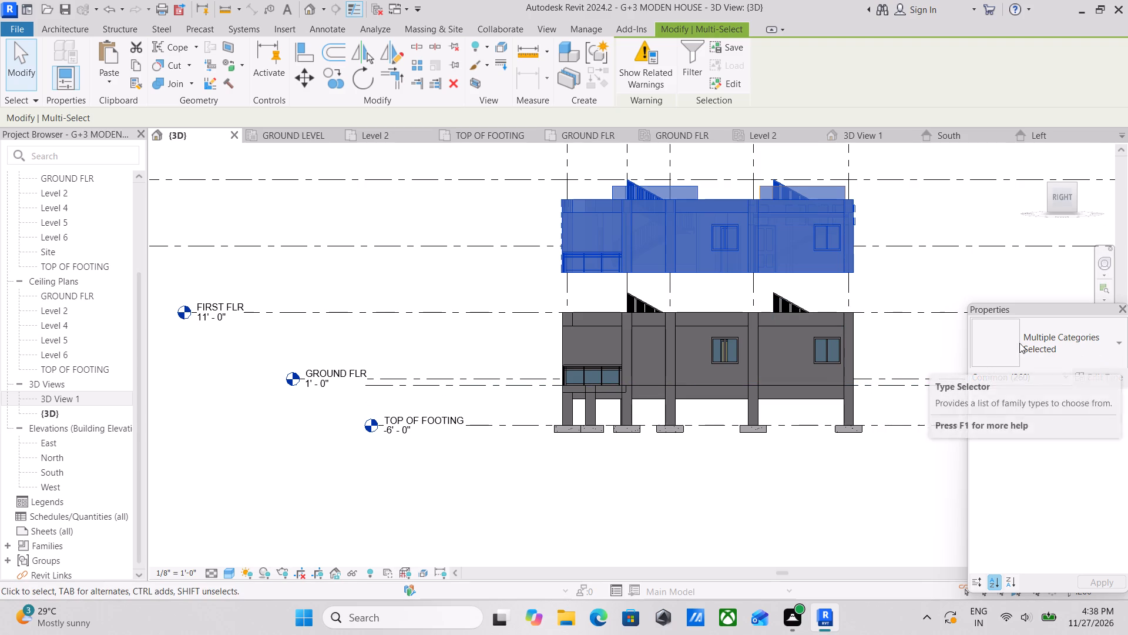
Examine the pasted storey copy from all sides, comparing its position with the level lines and the storey beneath it.
{"action": "scroll", "coordinate": [848, 311], "scroll_direction": "down", "scroll_amount": 2}
{"action": "middle_click_drag", "start_coordinate": [834, 316], "coordinate": [729, 261]}
{"action": "middle_click_drag", "start_coordinate": [695, 285], "coordinate": [868, 397], "text": "shift"}
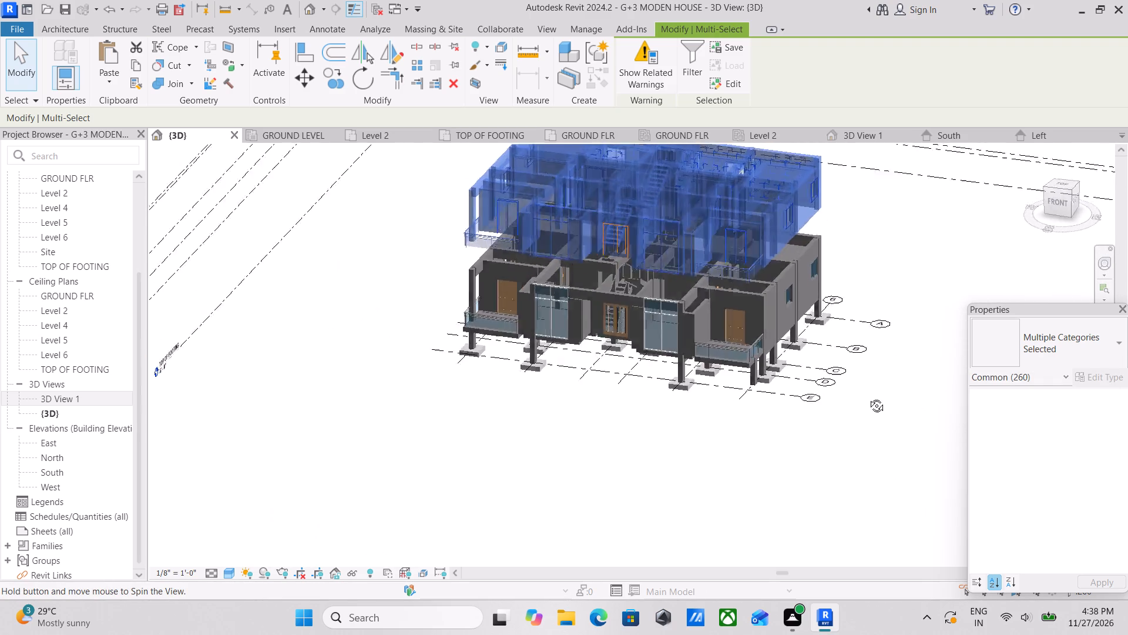
{"action": "middle_click_drag", "start_coordinate": [868, 397], "coordinate": [909, 283], "text": "shift"}
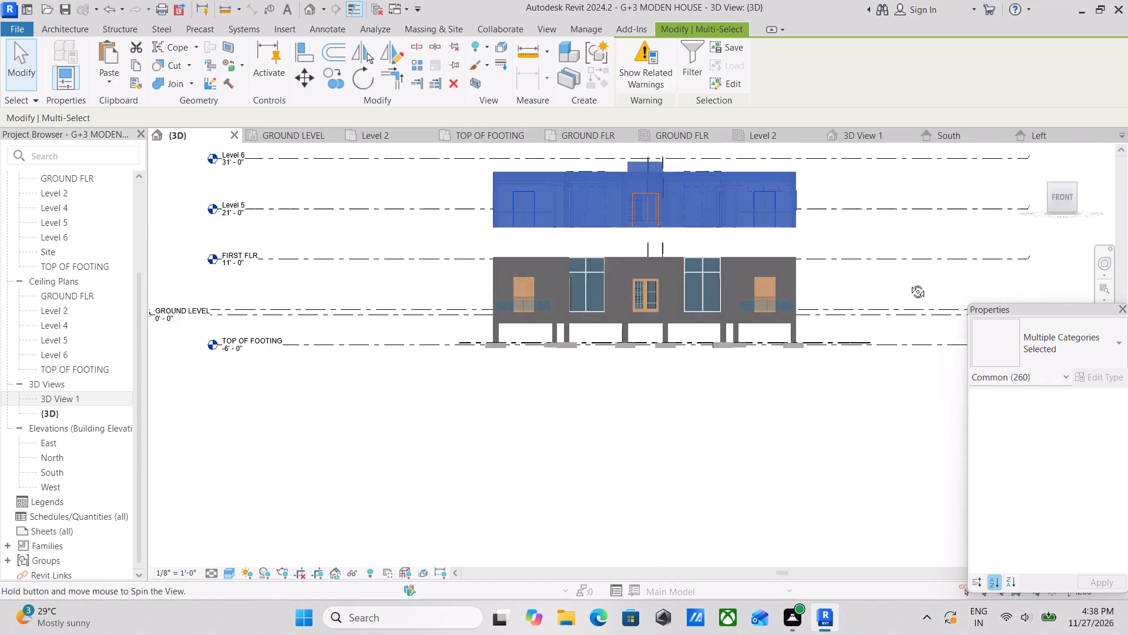
{"action": "middle_click_drag", "start_coordinate": [909, 283], "coordinate": [790, 347], "text": "shift"}
{"action": "middle_click_drag", "start_coordinate": [778, 350], "coordinate": [676, 349], "text": "shift"}
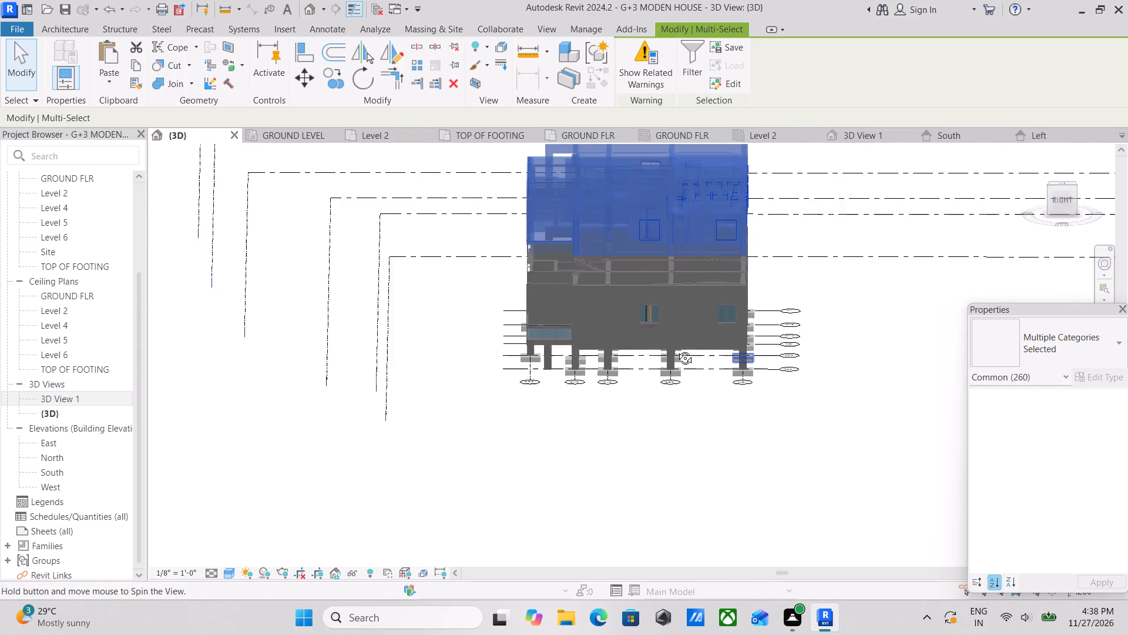
{"action": "middle_click_drag", "start_coordinate": [676, 349], "coordinate": [529, 339], "text": "shift"}
{"action": "middle_click_drag", "start_coordinate": [686, 344], "coordinate": [483, 344], "text": "shift"}
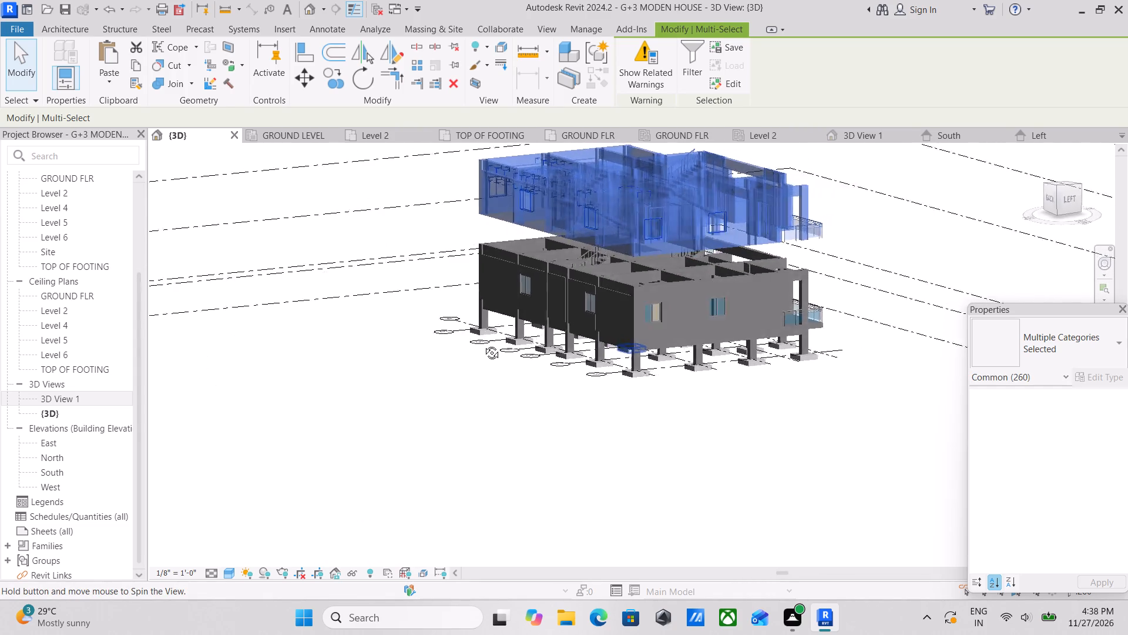
{"action": "middle_click_drag", "start_coordinate": [483, 344], "coordinate": [575, 362], "text": "shift"}
{"action": "scroll", "coordinate": [575, 362], "scroll_direction": "up", "scroll_amount": 3}
{"action": "middle_click_drag", "start_coordinate": [742, 325], "coordinate": [533, 372]}
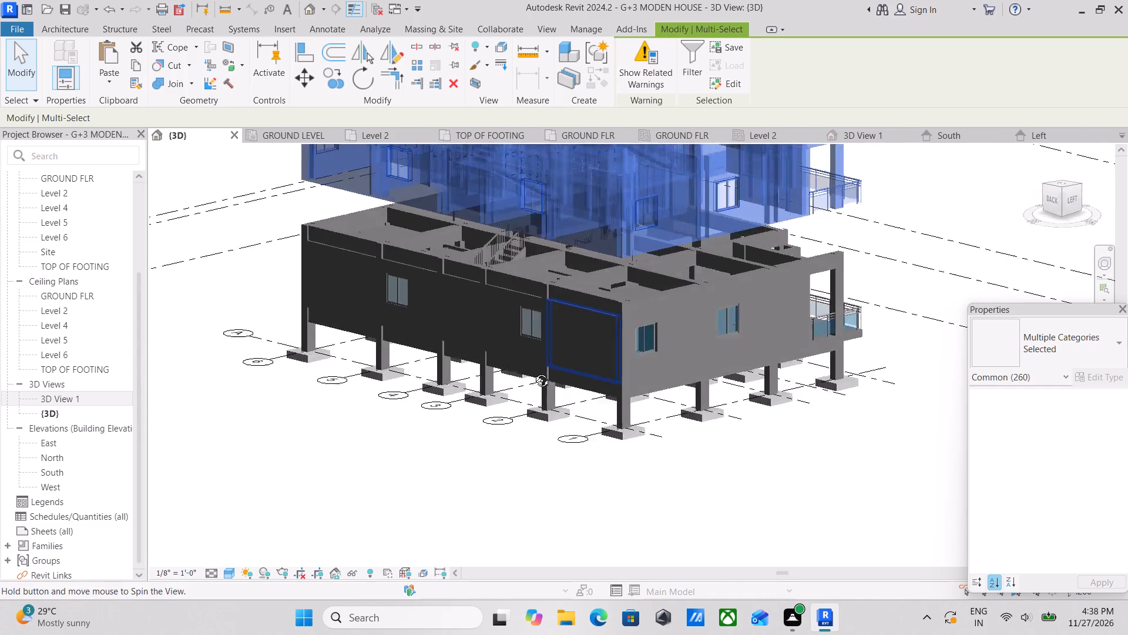
{"action": "middle_click_drag", "start_coordinate": [533, 372], "coordinate": [528, 372]}
{"action": "scroll", "coordinate": [528, 372], "scroll_direction": "up", "scroll_amount": 1}
{"action": "middle_click_drag", "start_coordinate": [606, 367], "coordinate": [624, 459]}
{"action": "scroll", "coordinate": [624, 459], "scroll_direction": "up", "scroll_amount": 1}
{"action": "middle_click_drag", "start_coordinate": [640, 436], "coordinate": [637, 458]}
{"action": "middle_click_drag", "start_coordinate": [652, 436], "coordinate": [652, 458]}
{"action": "scroll", "coordinate": [999, 283], "scroll_direction": "down", "scroll_amount": 2}
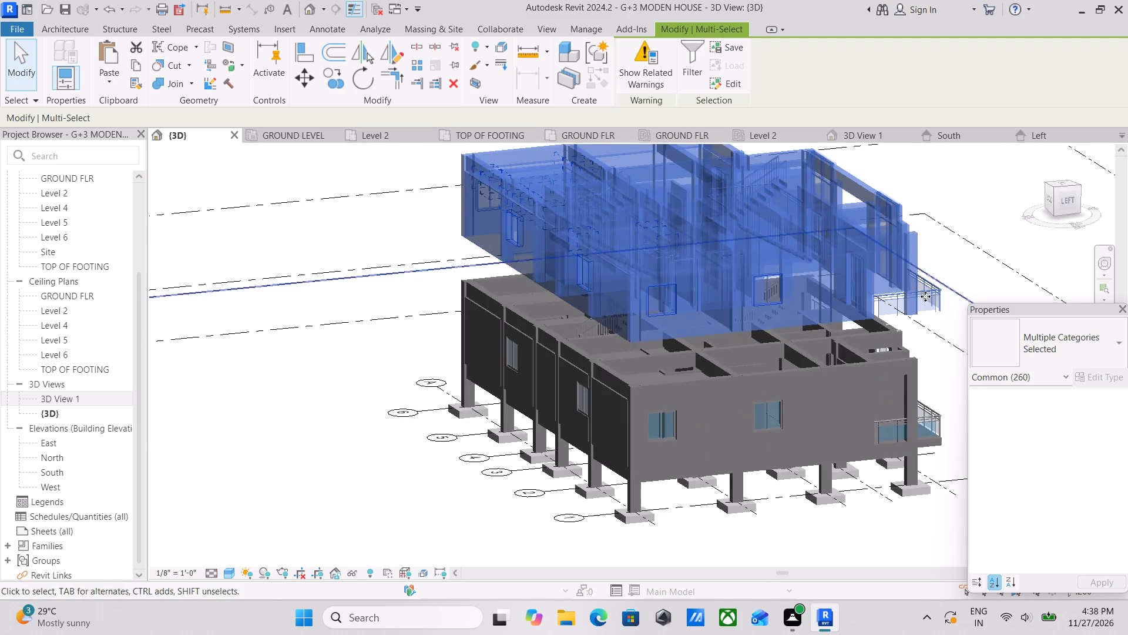
{"action": "scroll", "coordinate": [867, 298], "scroll_direction": "down", "scroll_amount": 1}
{"action": "middle_click_drag", "start_coordinate": [865, 298], "coordinate": [739, 246]}
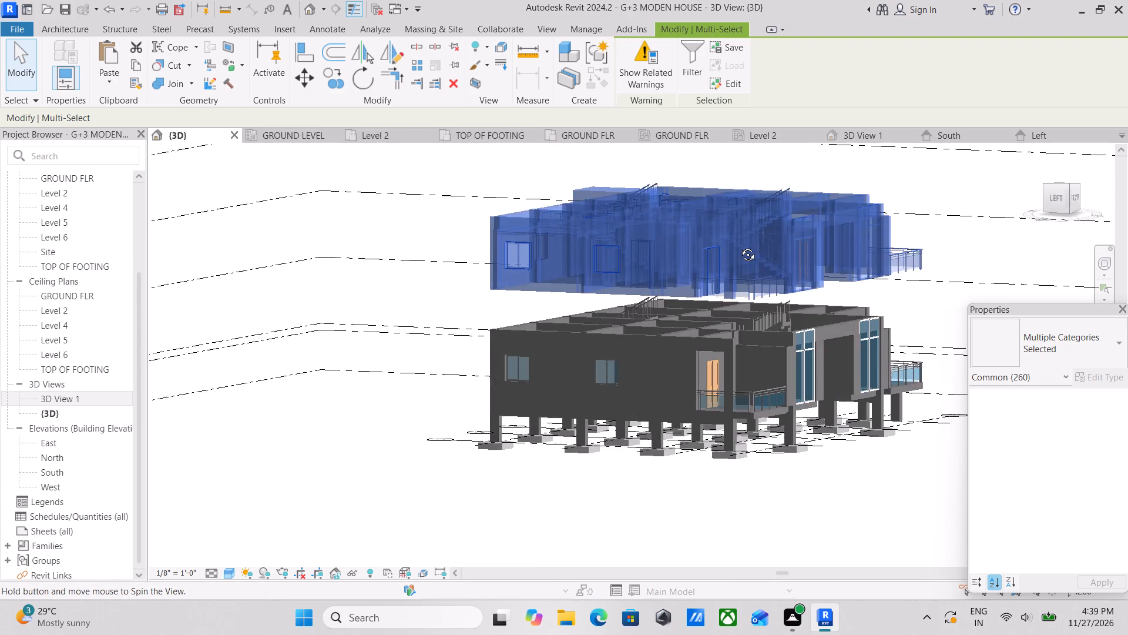
{"action": "middle_click_drag", "start_coordinate": [739, 246], "coordinate": [766, 261]}
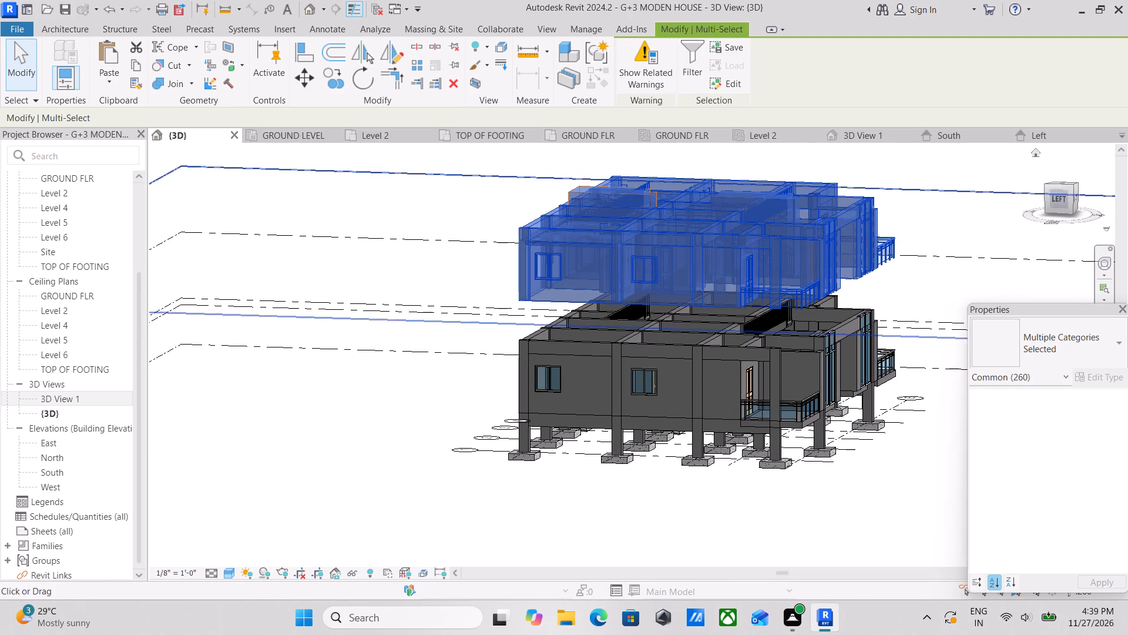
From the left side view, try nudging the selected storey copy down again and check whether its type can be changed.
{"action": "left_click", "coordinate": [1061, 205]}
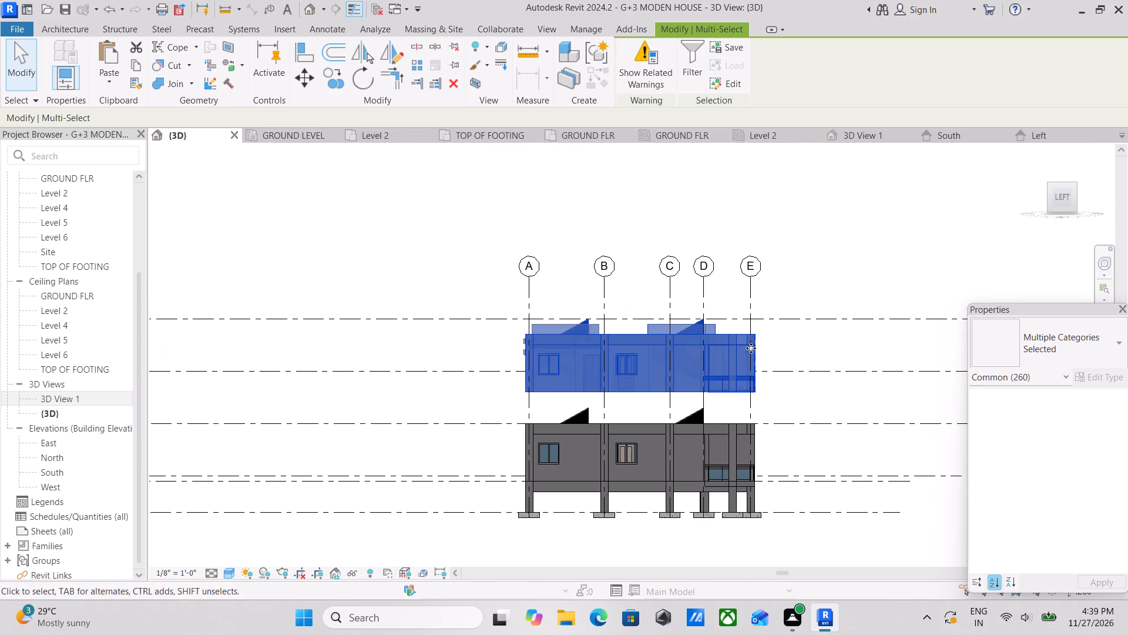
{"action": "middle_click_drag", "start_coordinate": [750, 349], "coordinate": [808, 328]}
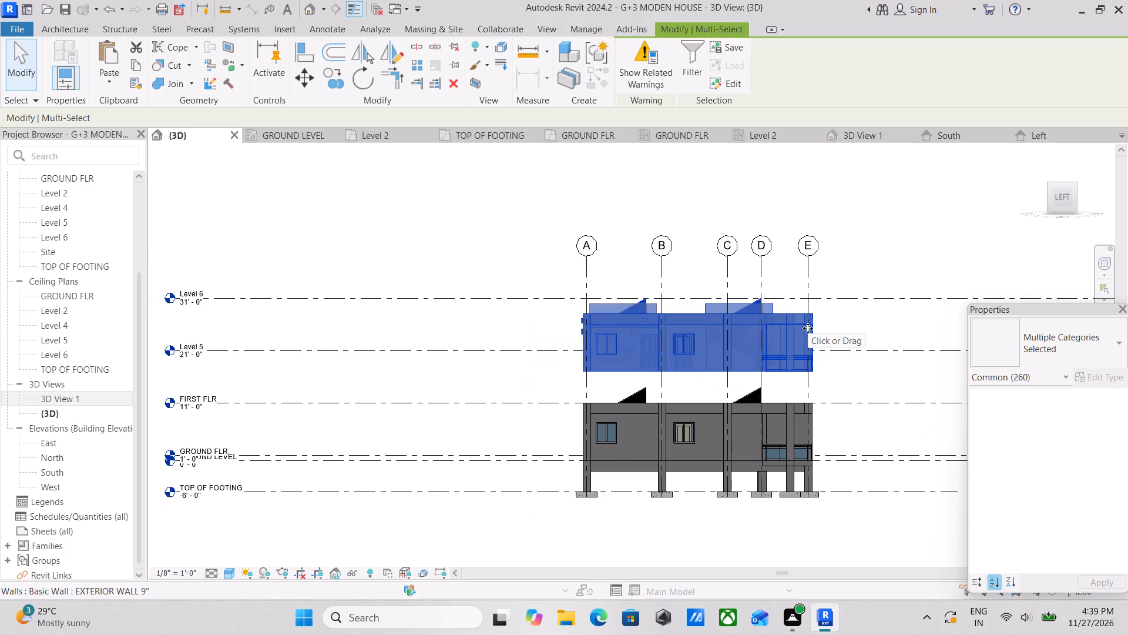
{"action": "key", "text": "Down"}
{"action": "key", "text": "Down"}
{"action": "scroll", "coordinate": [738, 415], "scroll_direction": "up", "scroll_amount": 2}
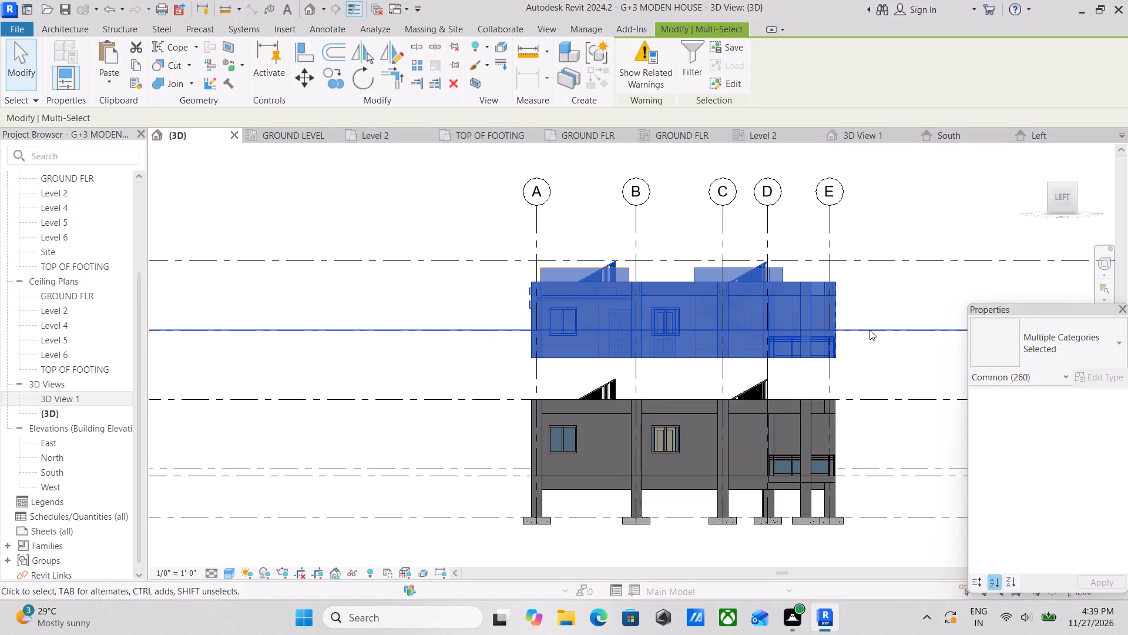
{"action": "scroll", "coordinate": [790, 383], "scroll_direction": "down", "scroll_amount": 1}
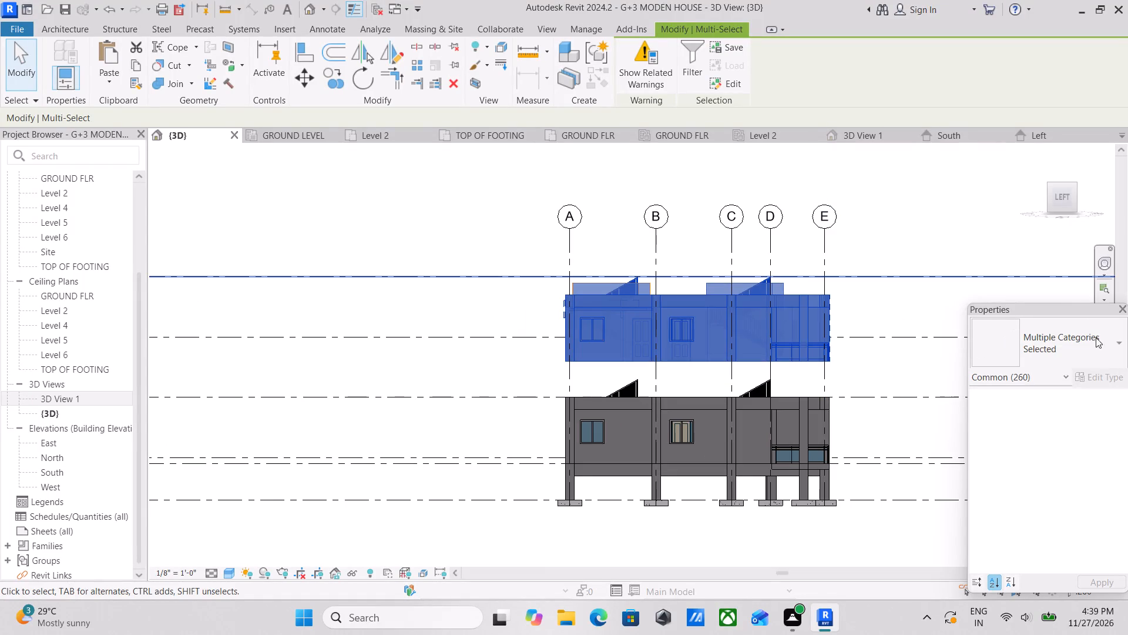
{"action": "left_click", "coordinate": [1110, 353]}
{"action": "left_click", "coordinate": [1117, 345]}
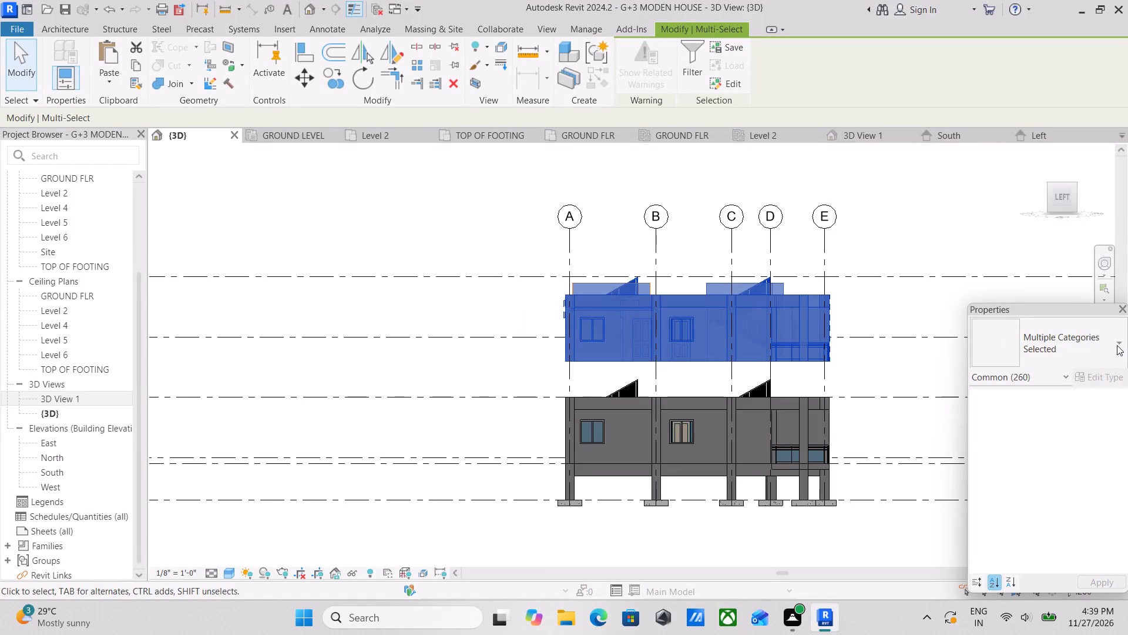
Delete the whole pasted storey copy above the ground-floor storey.
{"action": "scroll", "coordinate": [693, 332], "scroll_direction": "down", "scroll_amount": 1}
{"action": "middle_click_drag", "start_coordinate": [695, 331], "coordinate": [744, 310]}
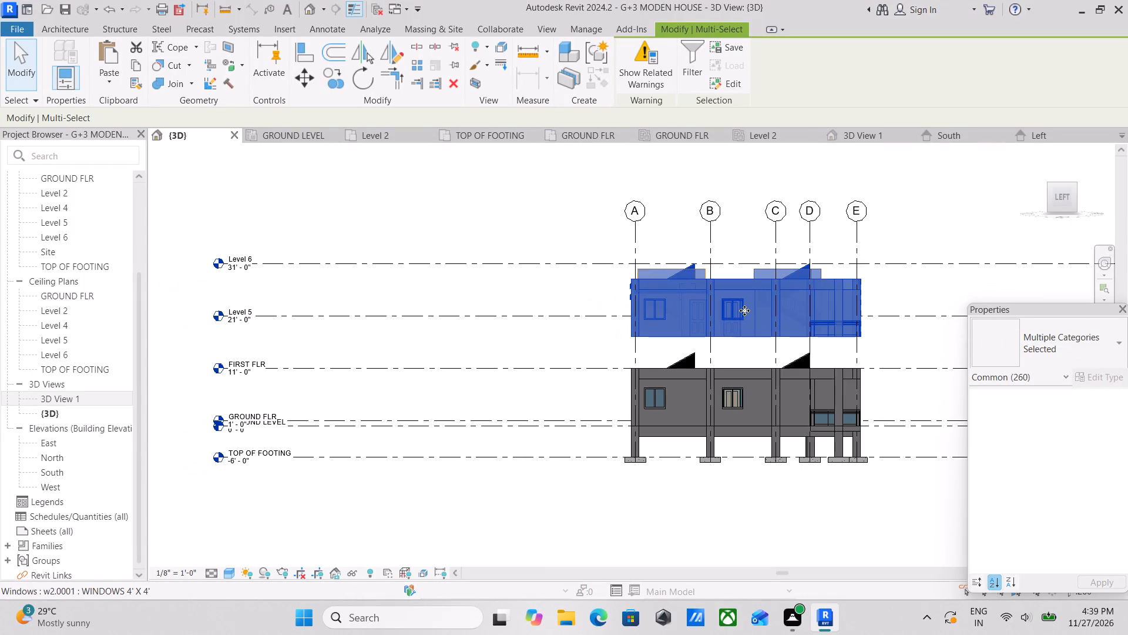
{"action": "right_click", "coordinate": [744, 310]}
{"action": "left_click", "coordinate": [779, 367]}
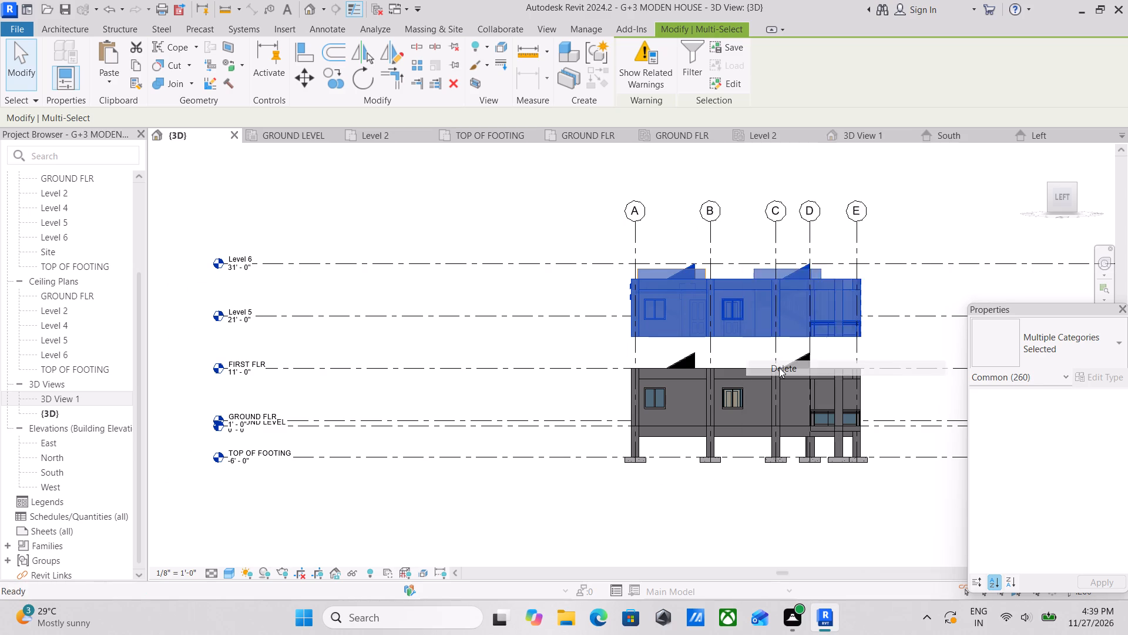
{"action": "scroll", "coordinate": [622, 405], "scroll_direction": "up", "scroll_amount": 1}
{"action": "middle_click_drag", "start_coordinate": [730, 375], "coordinate": [695, 342]}
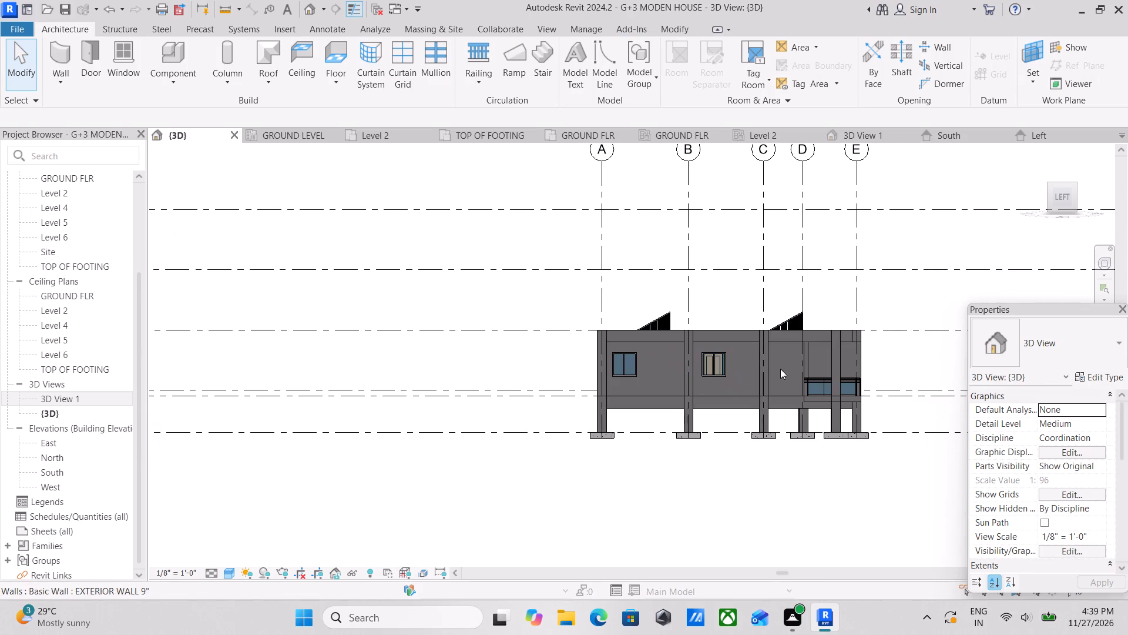
Examine the remaining ground-floor storey from the front, right, left and back sides.
{"action": "middle_click_drag", "start_coordinate": [780, 369], "coordinate": [562, 419], "text": "shift"}
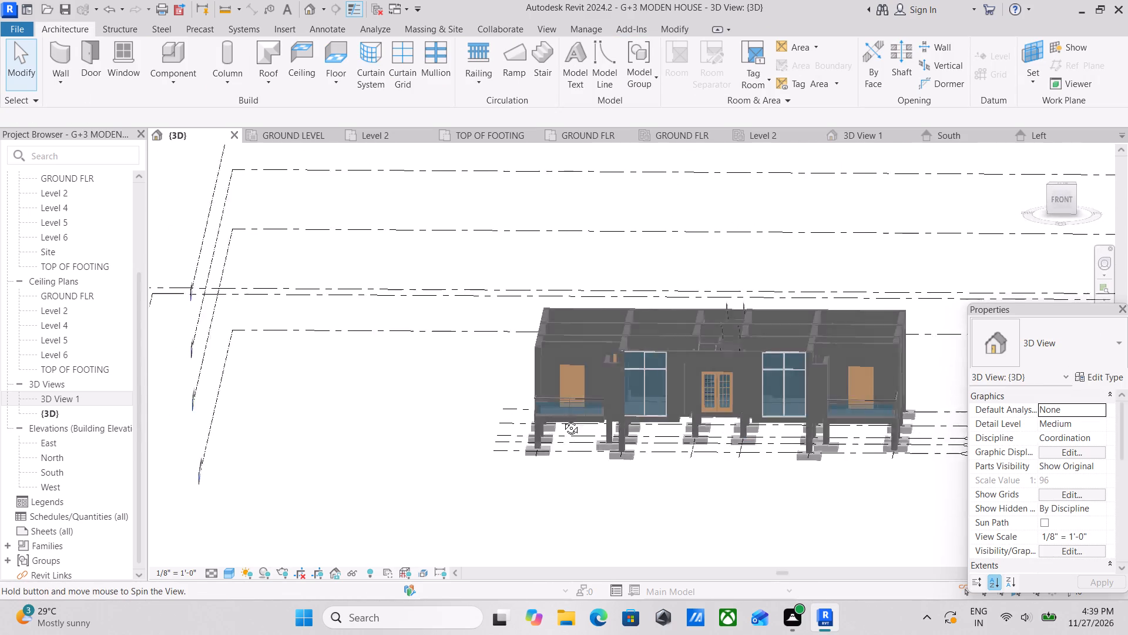
{"action": "middle_click_drag", "start_coordinate": [562, 419], "coordinate": [408, 420], "text": "shift"}
{"action": "middle_click_drag", "start_coordinate": [726, 406], "coordinate": [664, 434], "text": "shift"}
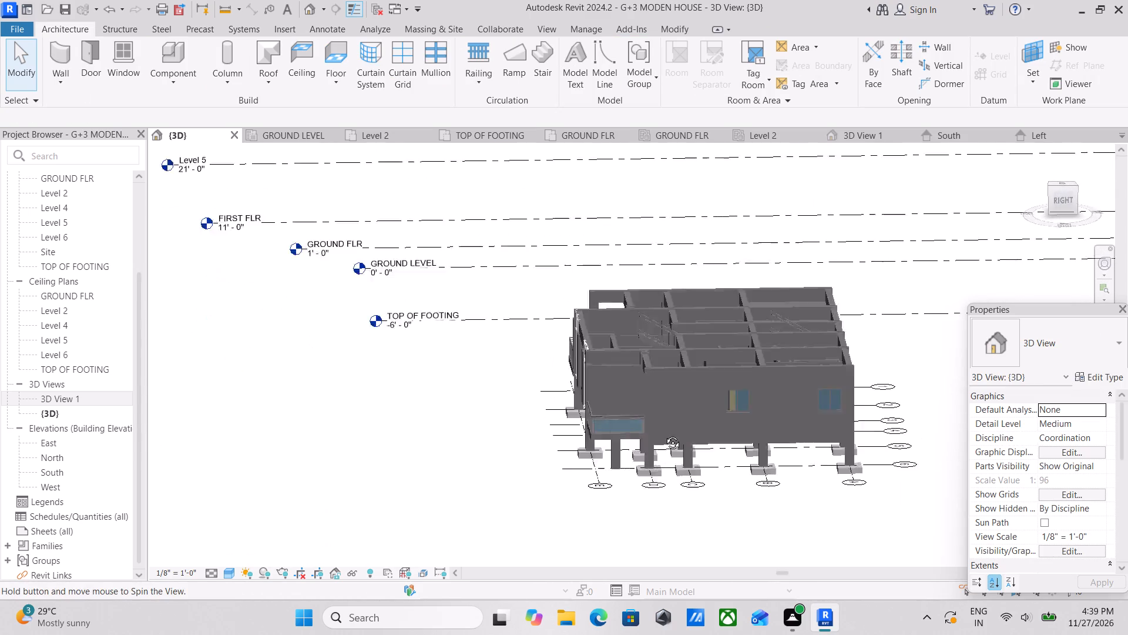
{"action": "middle_click_drag", "start_coordinate": [664, 434], "coordinate": [656, 439], "text": "shift"}
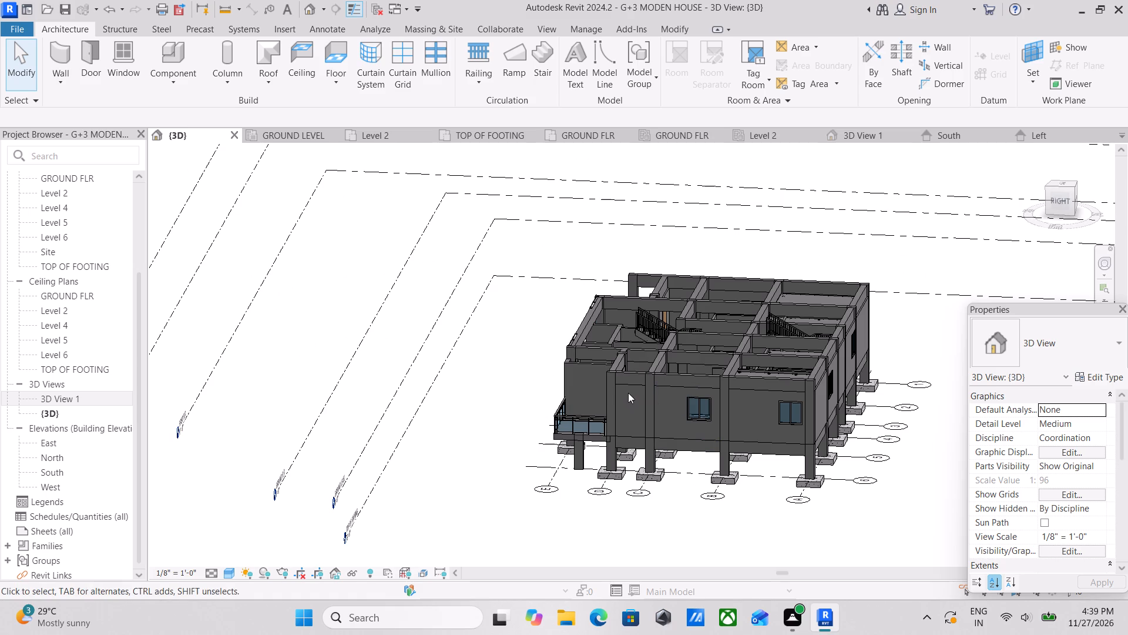
{"action": "middle_click_drag", "start_coordinate": [646, 398], "coordinate": [664, 387]}
{"action": "middle_click_drag", "start_coordinate": [651, 390], "coordinate": [847, 373], "text": "shift"}
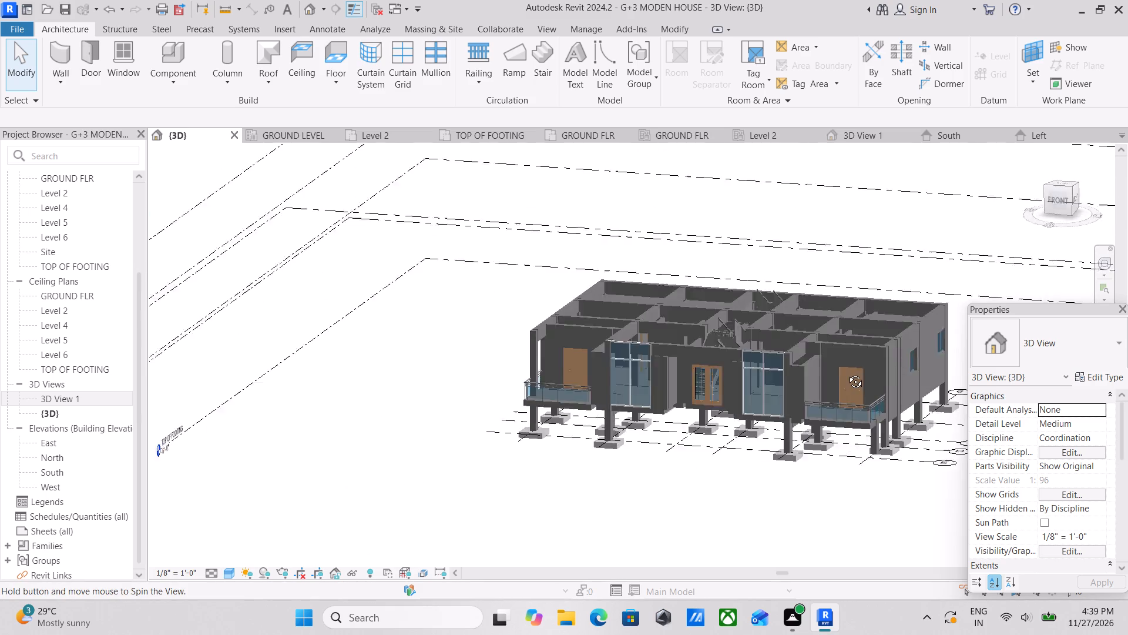
{"action": "middle_click_drag", "start_coordinate": [847, 373], "coordinate": [908, 350], "text": "shift"}
{"action": "middle_click_drag", "start_coordinate": [690, 407], "coordinate": [869, 416], "text": "shift"}
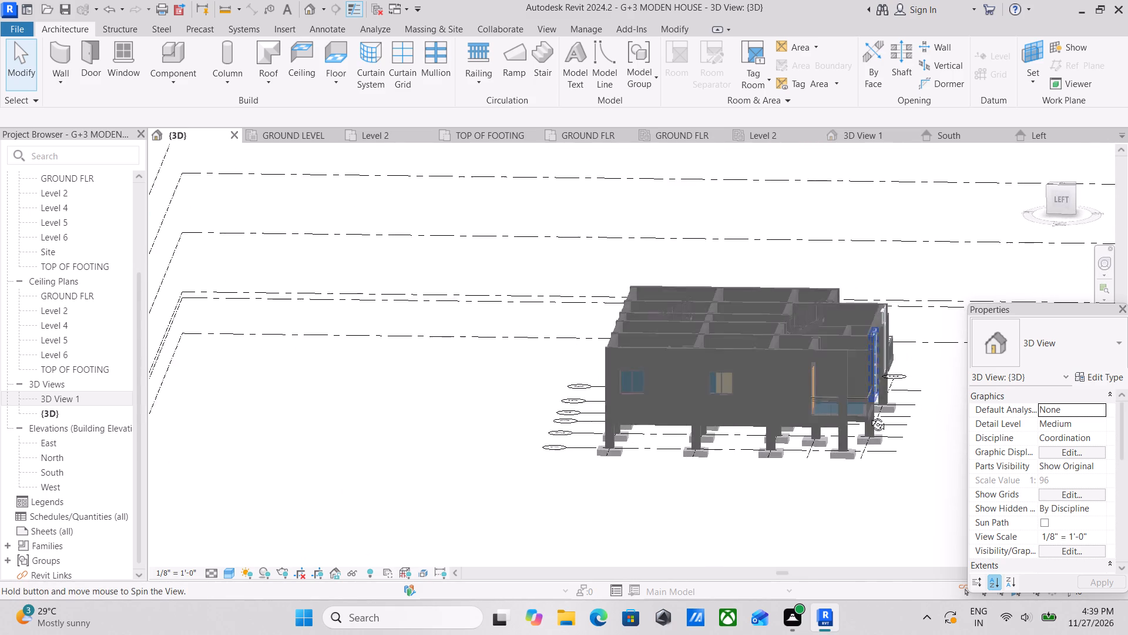
{"action": "middle_click_drag", "start_coordinate": [869, 416], "coordinate": [932, 427], "text": "shift"}
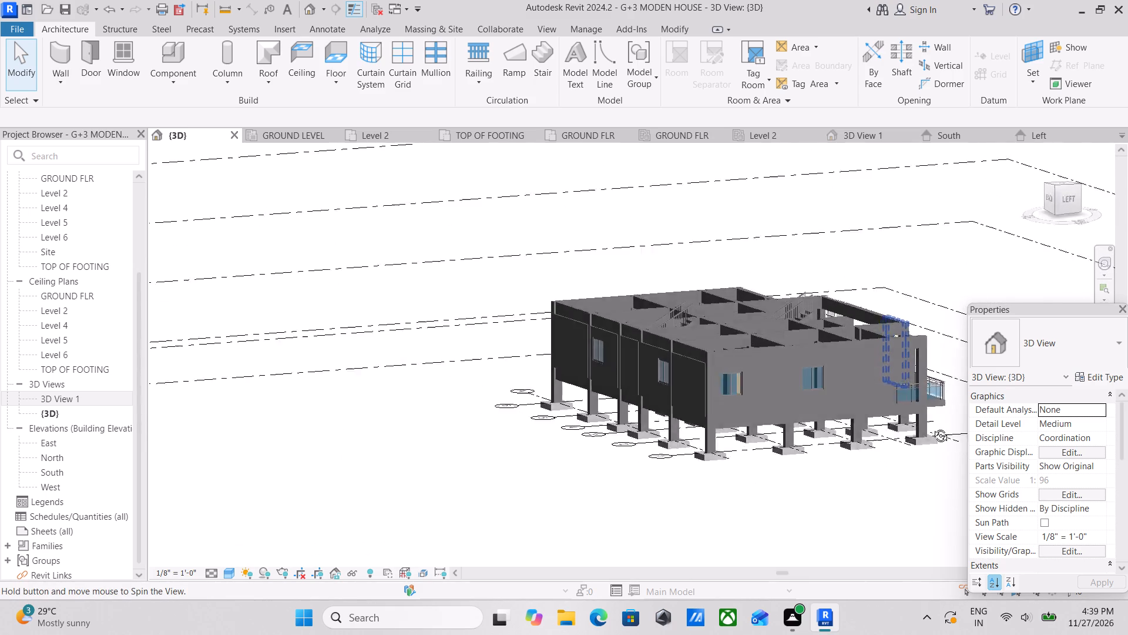
{"action": "middle_click_drag", "start_coordinate": [932, 427], "coordinate": [890, 481], "text": "shift"}
Check the level constraints and offsets of all EXTERIOR WALL 9" instances and of one INTERIOR WALL 5".
{"action": "scroll", "coordinate": [707, 438], "scroll_direction": "up", "scroll_amount": 2}
{"action": "left_click", "coordinate": [721, 390]}
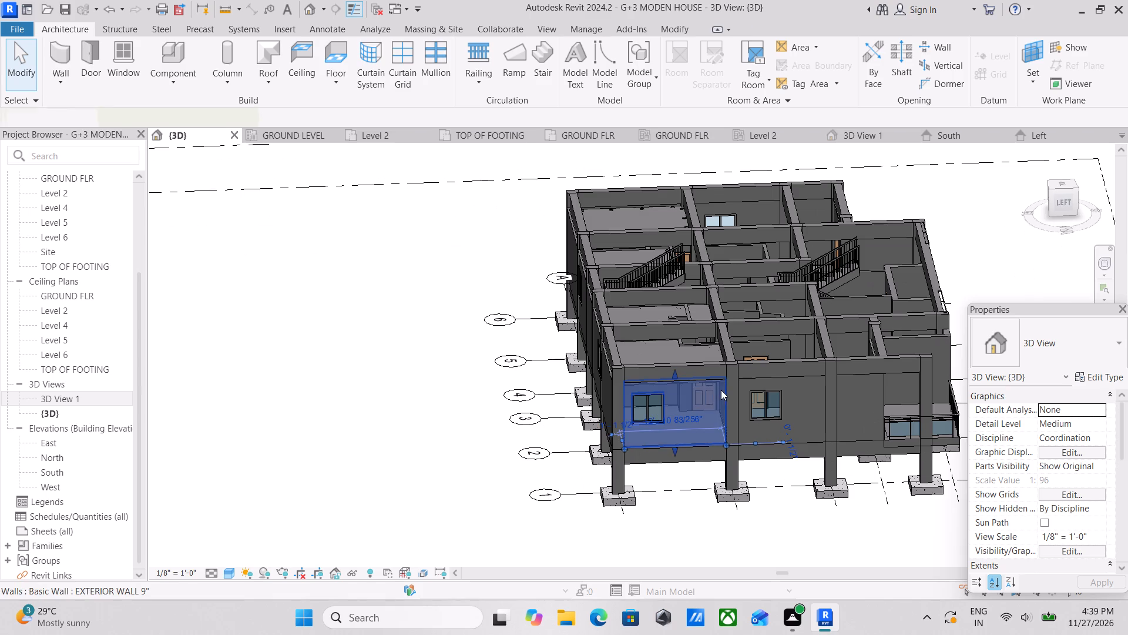
{"action": "middle_click_drag", "start_coordinate": [719, 390], "coordinate": [719, 420]}
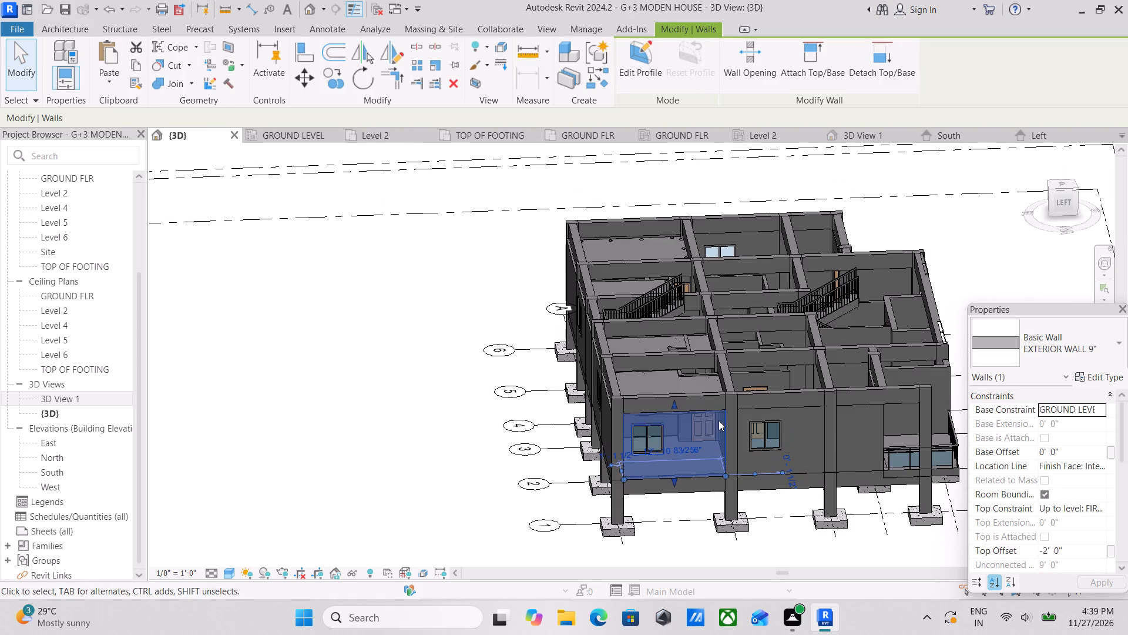
{"action": "type", "text": "sa"}
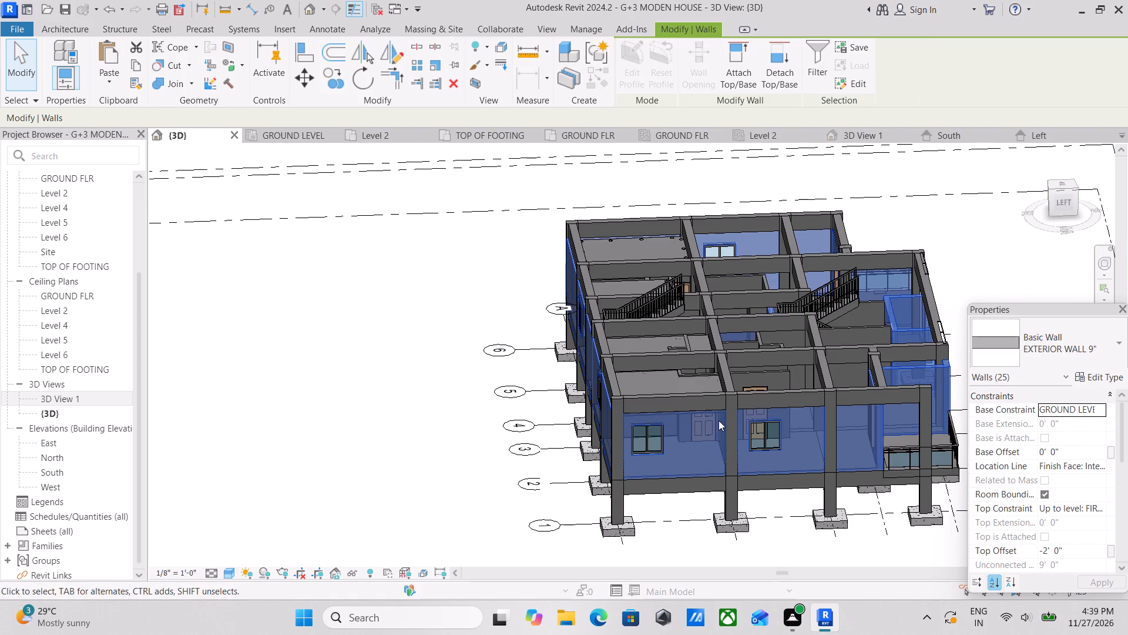
{"action": "middle_click_drag", "start_coordinate": [749, 382], "coordinate": [625, 518], "text": "shift"}
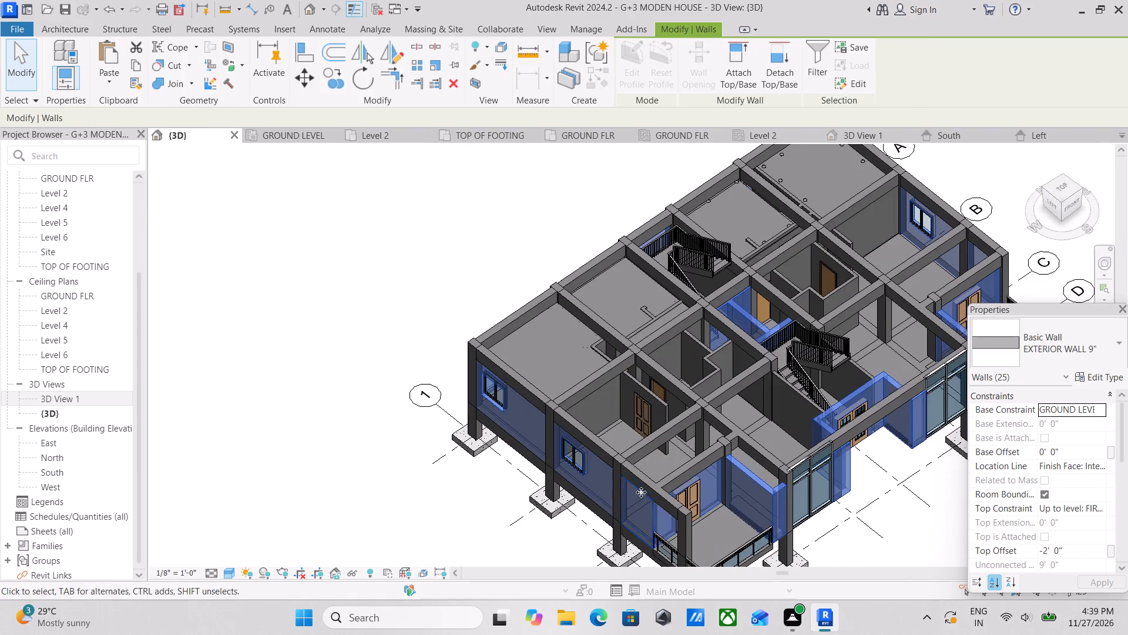
{"action": "scroll", "coordinate": [738, 357], "scroll_direction": "up", "scroll_amount": 2}
{"action": "left_click", "coordinate": [715, 350]}
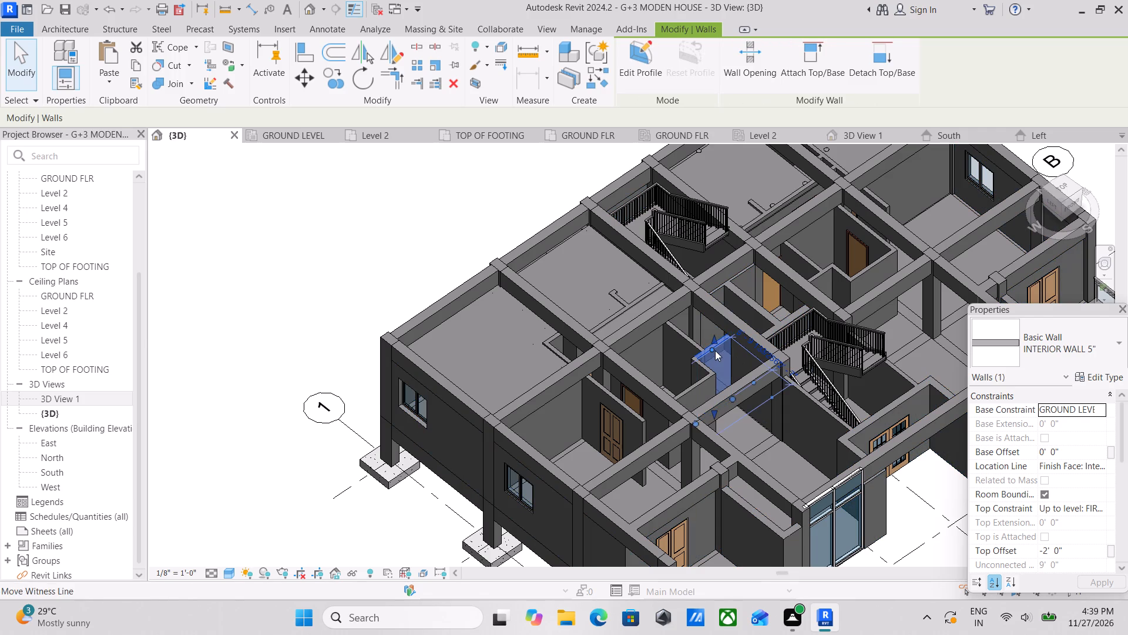
{"action": "scroll", "coordinate": [394, 417], "scroll_direction": "up", "scroll_amount": 2}
{"action": "key", "text": "Escape"}
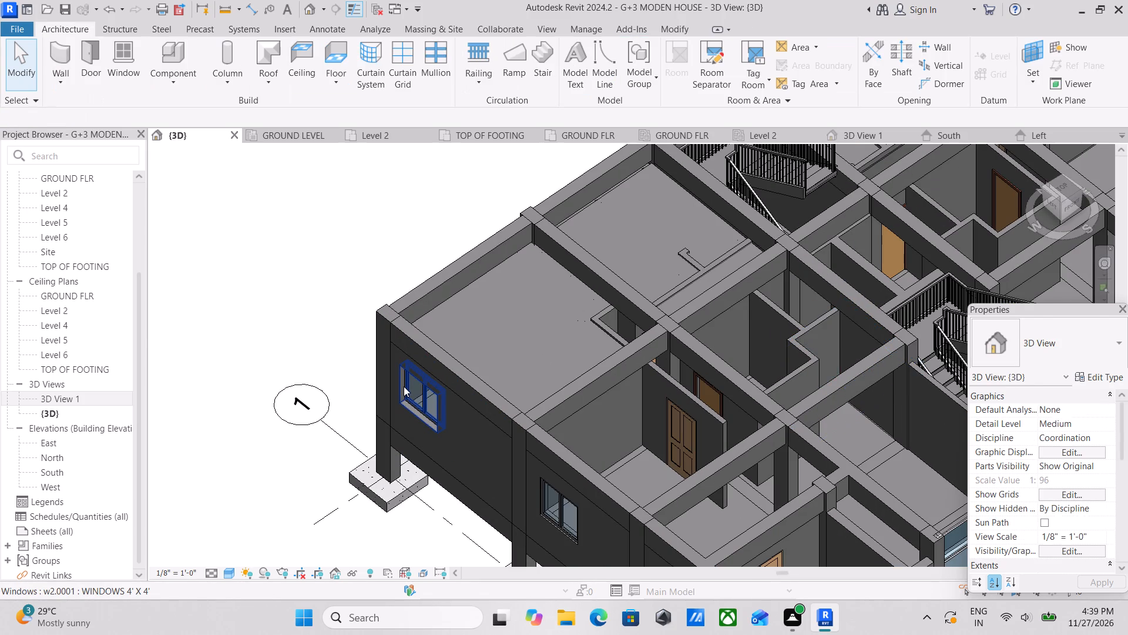
Select all instances of the EXTERIOR WALL 9" type on the ground-floor storey.
{"action": "scroll", "coordinate": [391, 388], "scroll_direction": "up", "scroll_amount": 3}
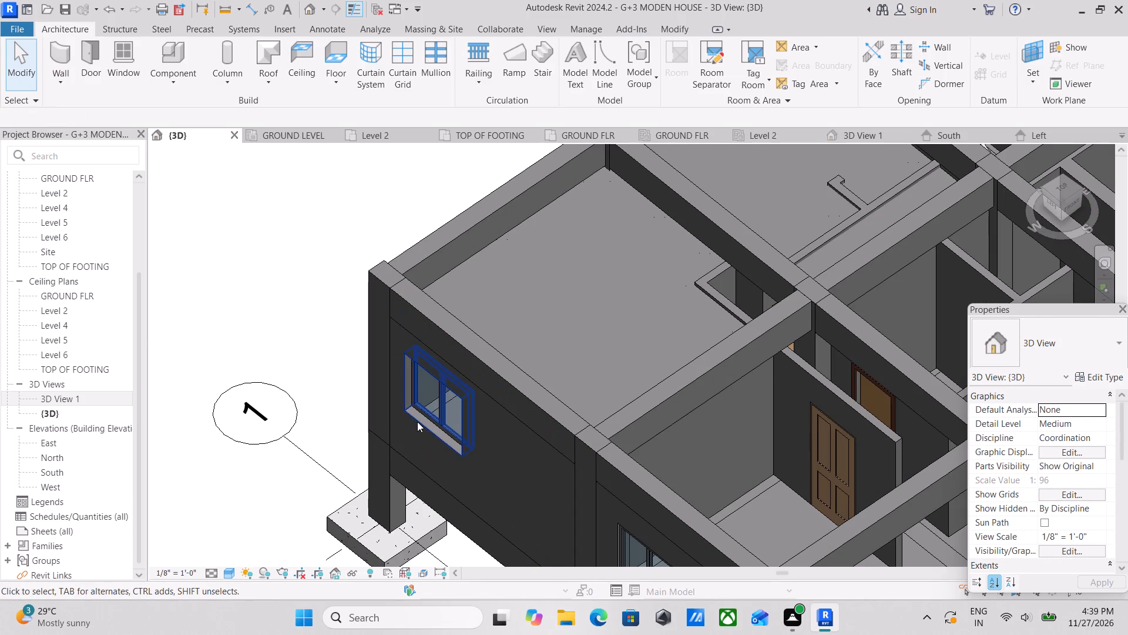
{"action": "scroll", "coordinate": [411, 416], "scroll_direction": "up", "scroll_amount": 4}
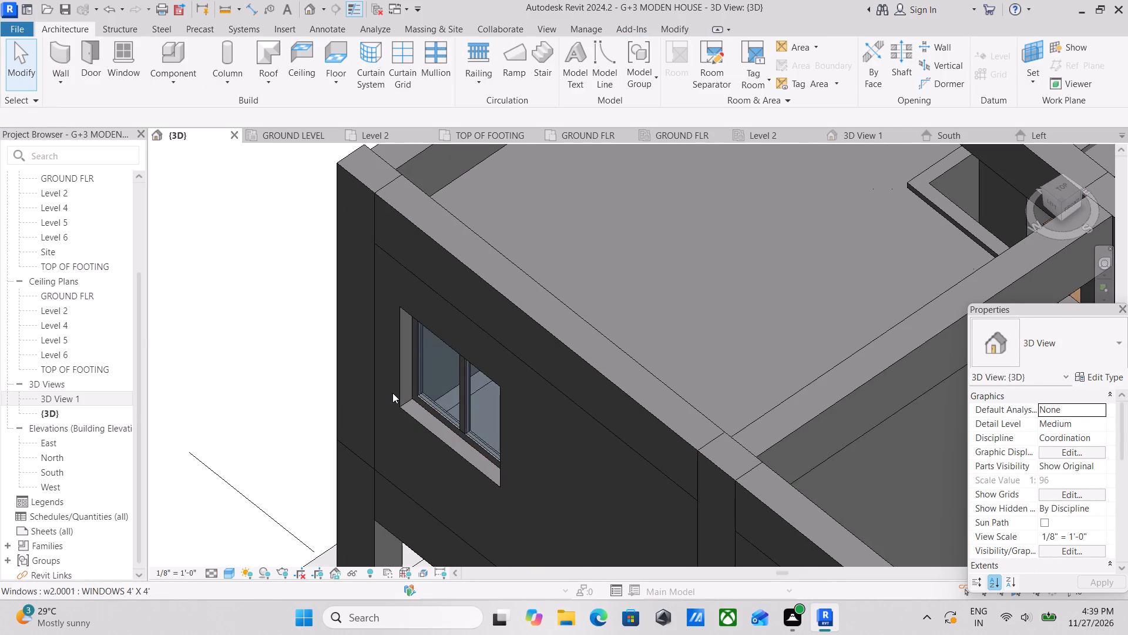
{"action": "left_click", "coordinate": [397, 393]}
{"action": "key", "text": "Escape"}
{"action": "scroll", "coordinate": [423, 393], "scroll_direction": "up", "scroll_amount": 2}
{"action": "scroll", "coordinate": [440, 371], "scroll_direction": "down", "scroll_amount": 4}
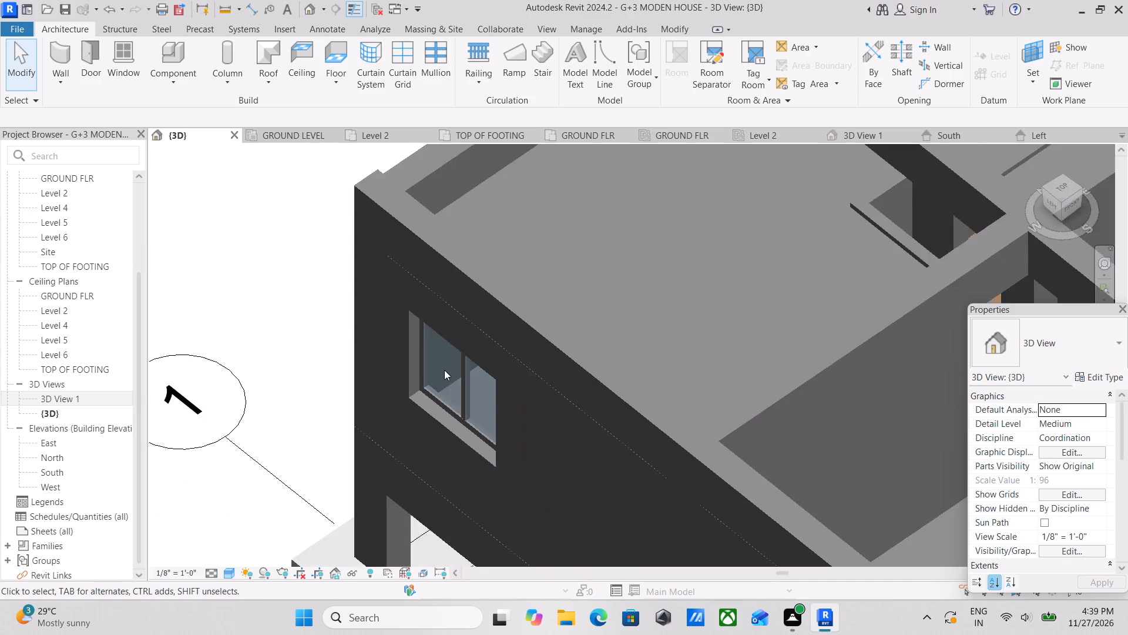
{"action": "scroll", "coordinate": [444, 370], "scroll_direction": "down", "scroll_amount": 6}
{"action": "middle_click_drag", "start_coordinate": [522, 380], "coordinate": [651, 305], "text": "shift"}
{"action": "middle_click_drag", "start_coordinate": [691, 422], "coordinate": [593, 308]}
{"action": "middle_click_drag", "start_coordinate": [676, 403], "coordinate": [679, 394], "text": "shift"}
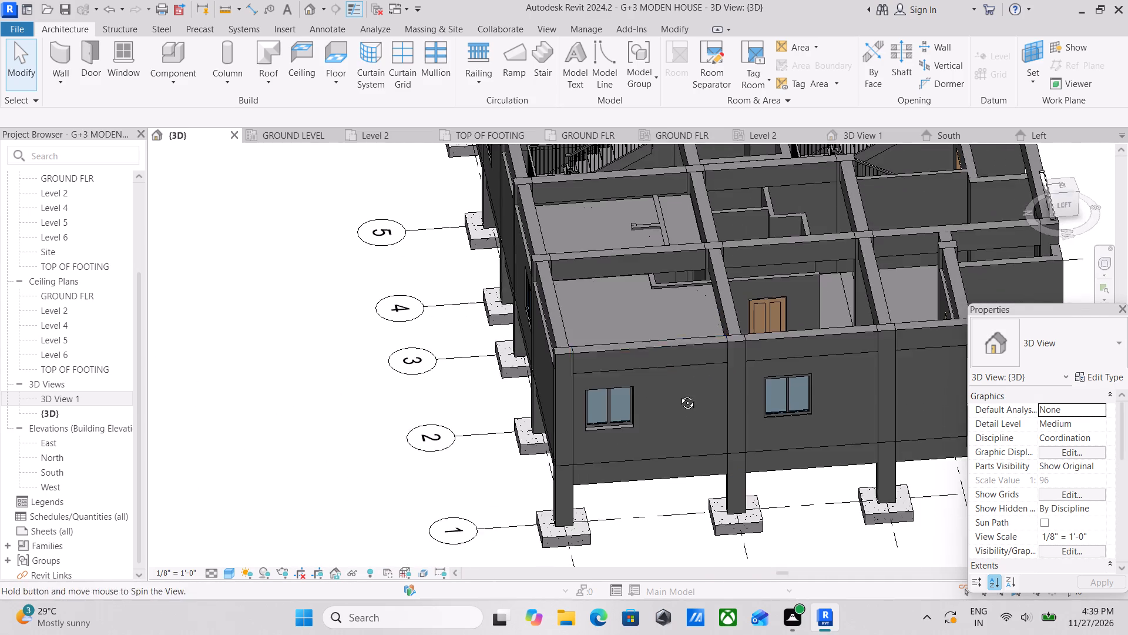
{"action": "middle_click_drag", "start_coordinate": [679, 394], "coordinate": [691, 368], "text": "shift"}
{"action": "scroll", "coordinate": [736, 370], "scroll_direction": "up", "scroll_amount": 6}
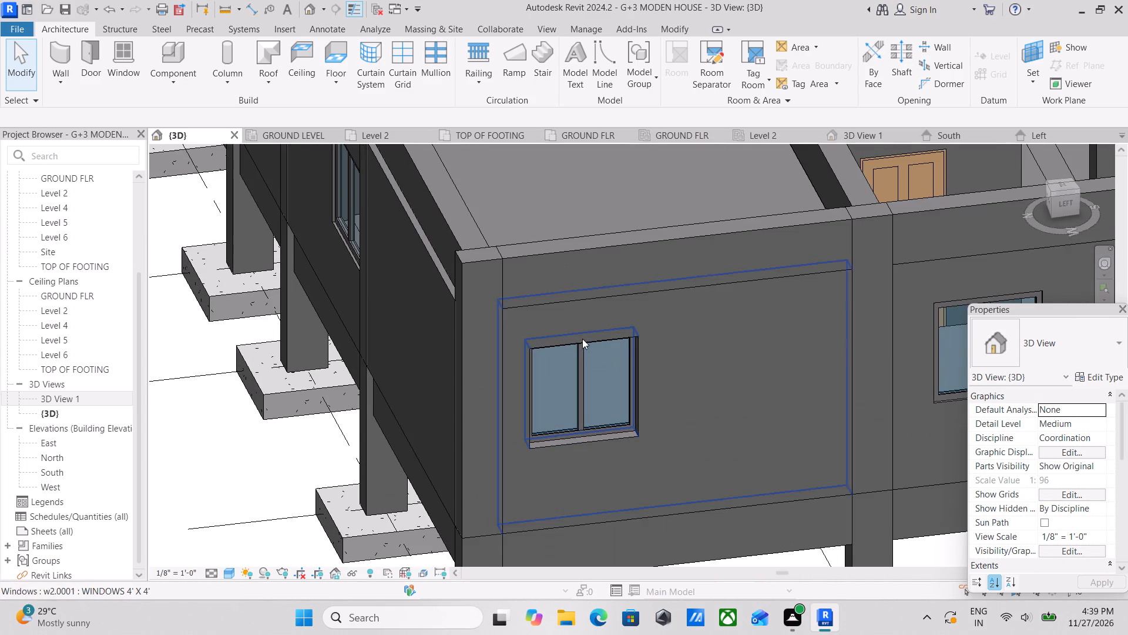
{"action": "left_click", "coordinate": [726, 285]}
{"action": "type", "text": "sa"}
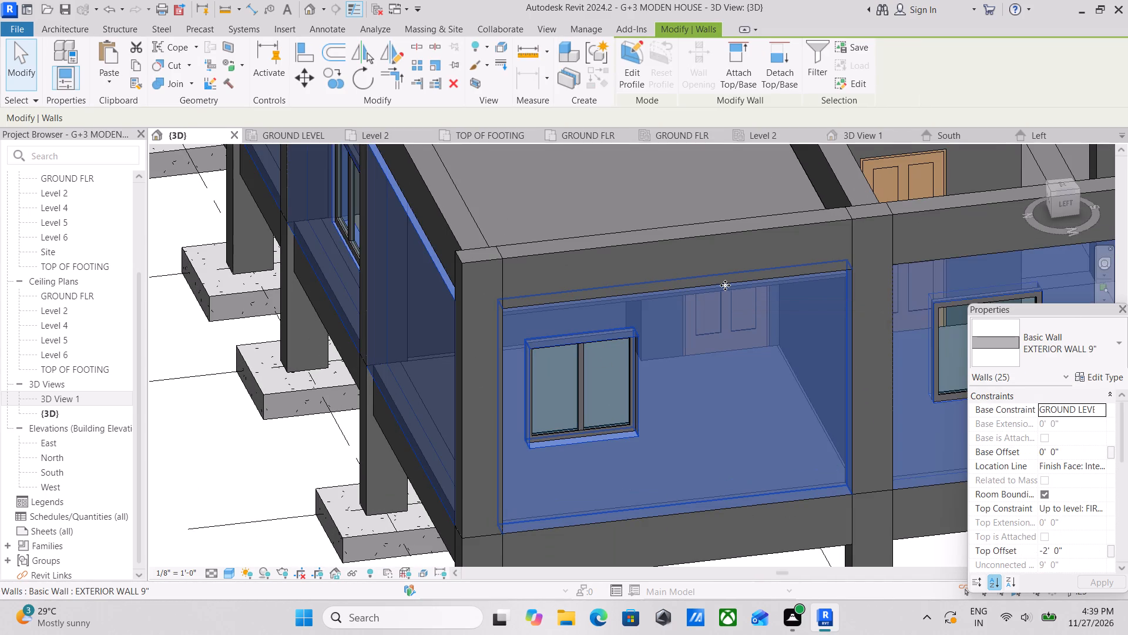
Add all INTERIOR WALL 5" instances to the selected exterior walls.
{"action": "scroll", "coordinate": [725, 285], "scroll_direction": "down", "scroll_amount": 2}
{"action": "middle_click_drag", "start_coordinate": [694, 363], "coordinate": [660, 416]}
{"action": "scroll", "coordinate": [668, 399], "scroll_direction": "down", "scroll_amount": 2}
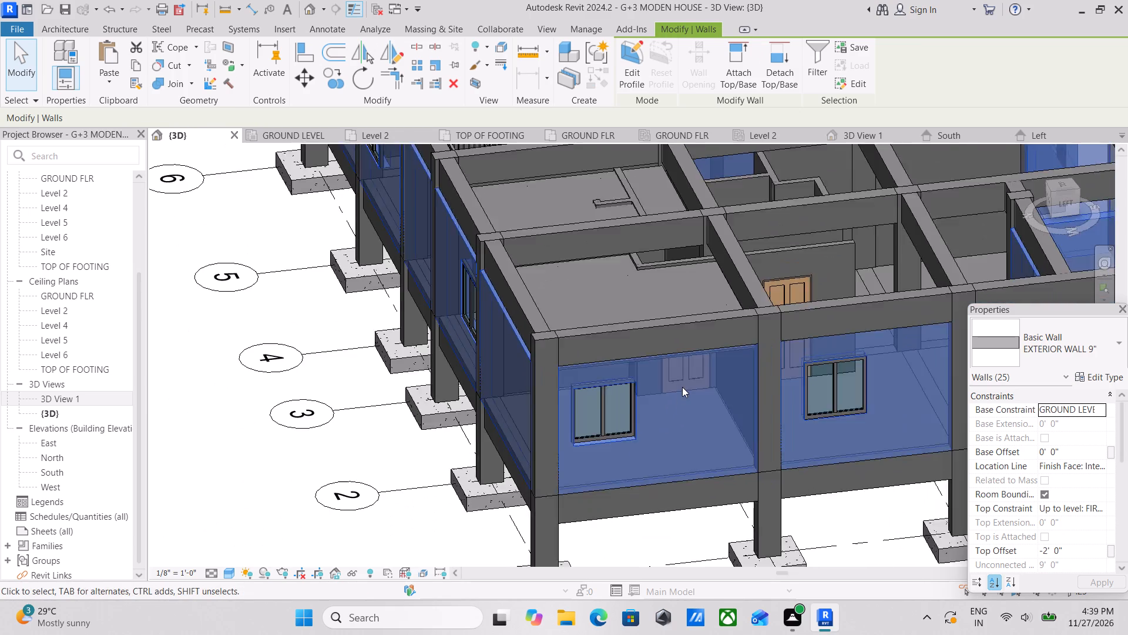
{"action": "scroll", "coordinate": [682, 387], "scroll_direction": "down", "scroll_amount": 1}
{"action": "middle_click_drag", "start_coordinate": [705, 379], "coordinate": [633, 458], "text": "shift"}
{"action": "scroll", "coordinate": [670, 309], "scroll_direction": "up", "scroll_amount": 3}
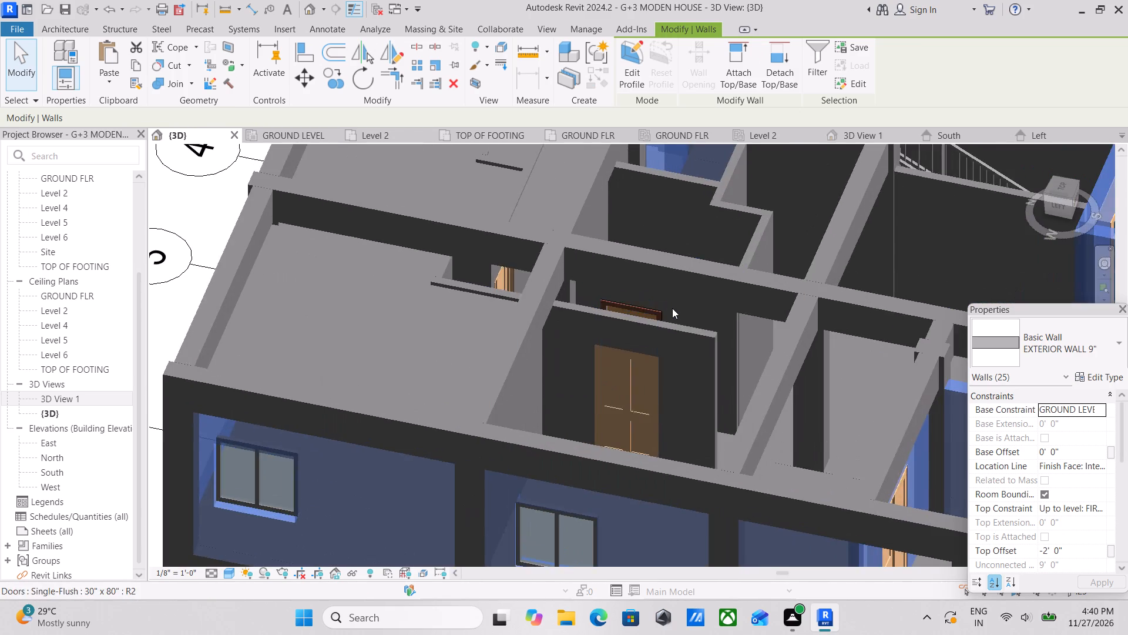
{"action": "middle_click_drag", "start_coordinate": [711, 329], "coordinate": [693, 470]}
{"action": "middle_click_drag", "start_coordinate": [731, 359], "coordinate": [704, 421], "text": "shift"}
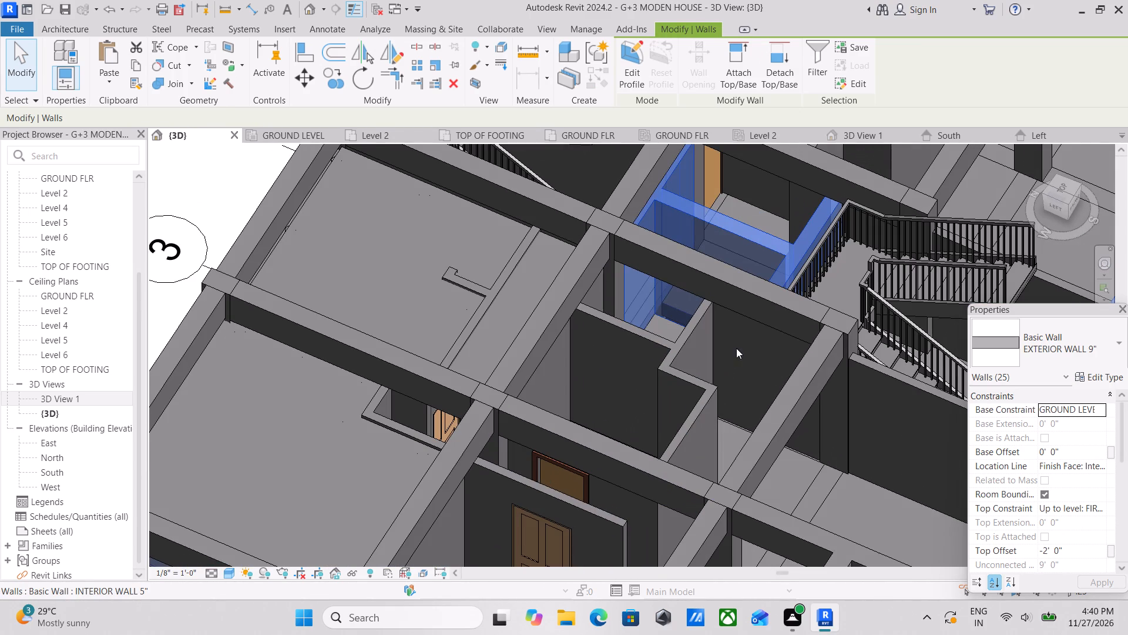
{"action": "left_click", "coordinate": [694, 326], "text": "ctrl"}
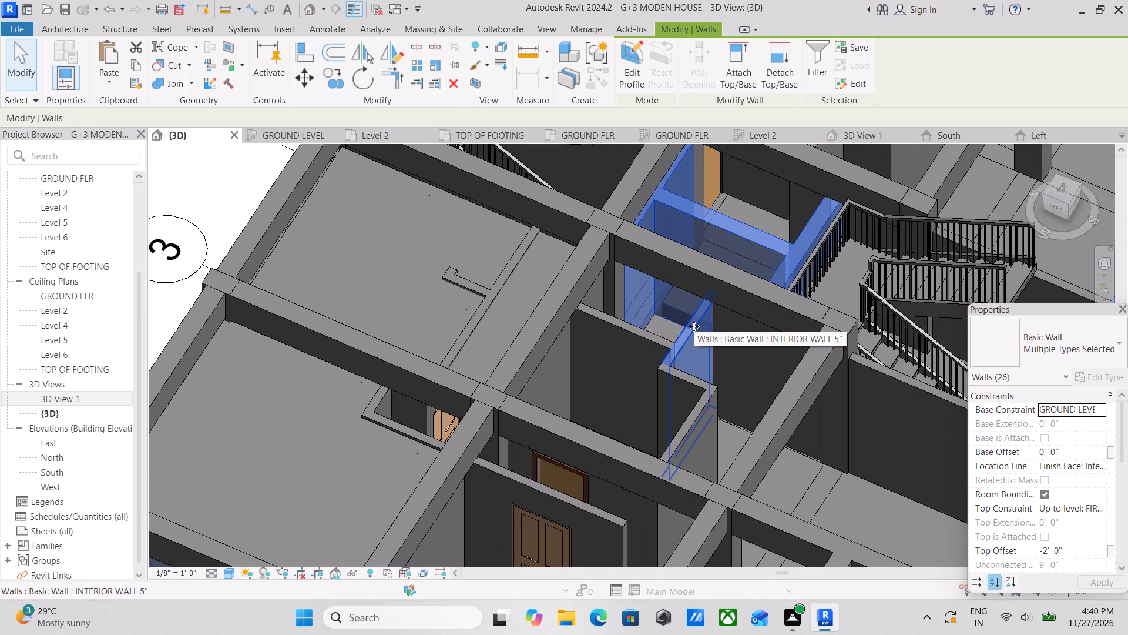
{"action": "type", "text": "sa"}
Extend the wall selection with all instances of the WINDOWS 4' X 4' window type.
{"action": "scroll", "coordinate": [694, 326], "scroll_direction": "down", "scroll_amount": 2}
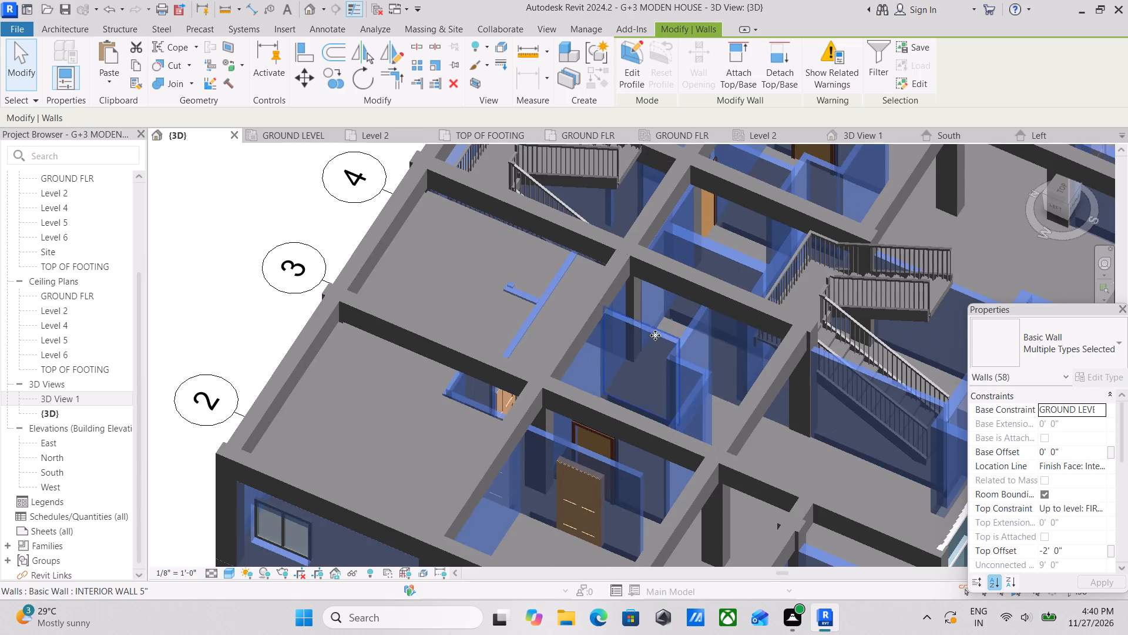
{"action": "middle_click_drag", "start_coordinate": [568, 342], "coordinate": [667, 234]}
{"action": "middle_click_drag", "start_coordinate": [599, 358], "coordinate": [626, 263]}
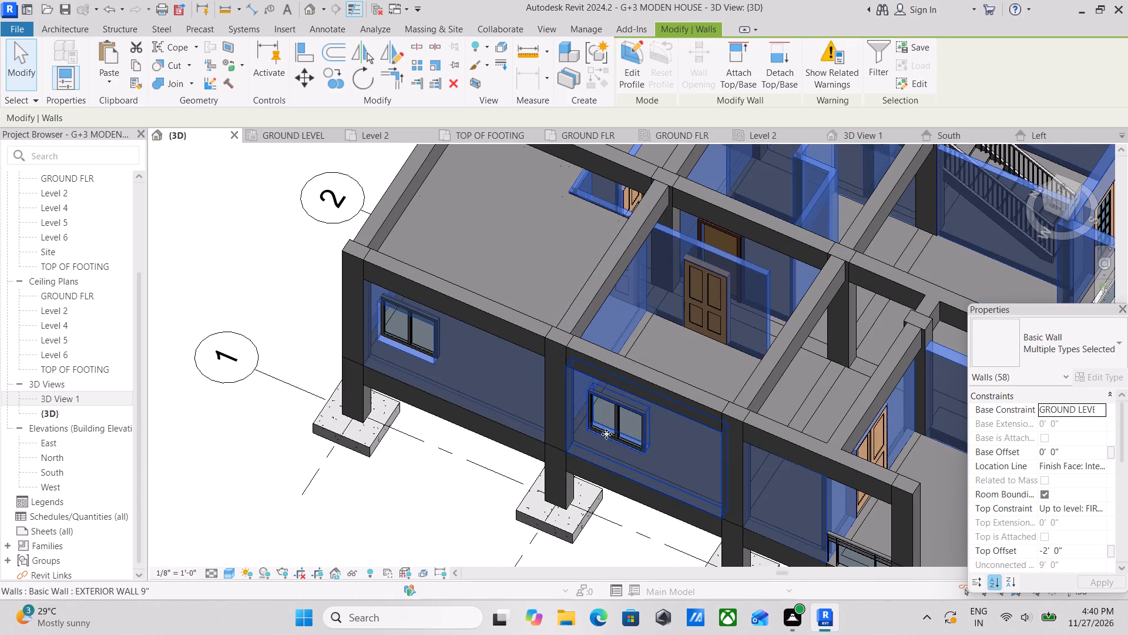
{"action": "middle_click_drag", "start_coordinate": [584, 415], "coordinate": [534, 349]}
{"action": "scroll", "coordinate": [517, 363], "scroll_direction": "up", "scroll_amount": 2}
{"action": "middle_click_drag", "start_coordinate": [642, 347], "coordinate": [642, 370]}
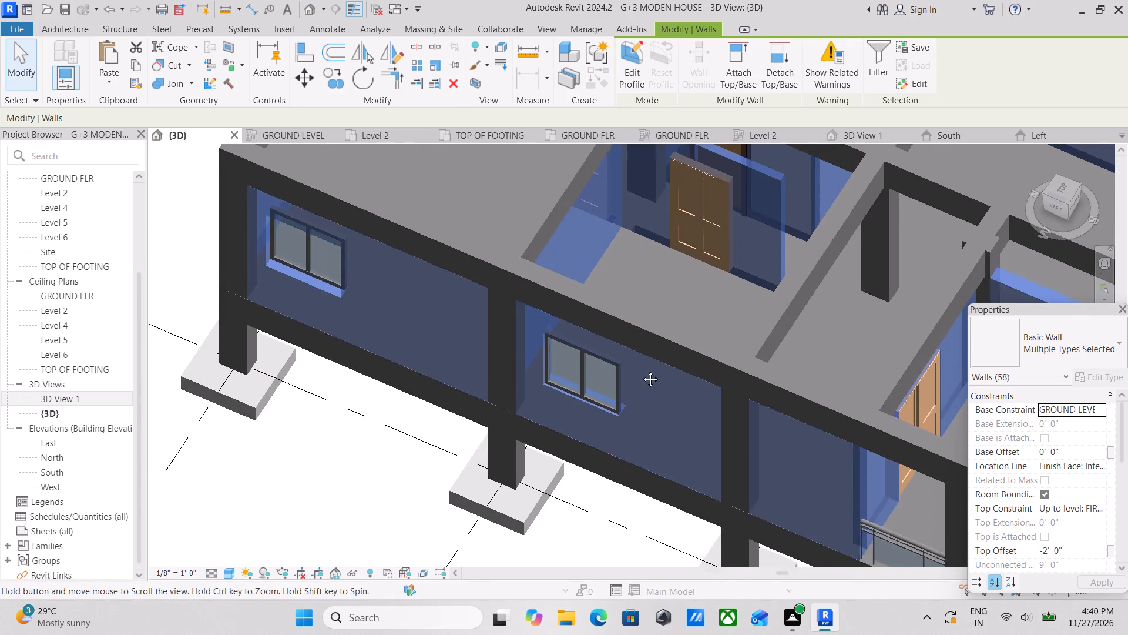
{"action": "middle_click_drag", "start_coordinate": [642, 370], "coordinate": [640, 373]}
{"action": "scroll", "coordinate": [603, 387], "scroll_direction": "up", "scroll_amount": 5}
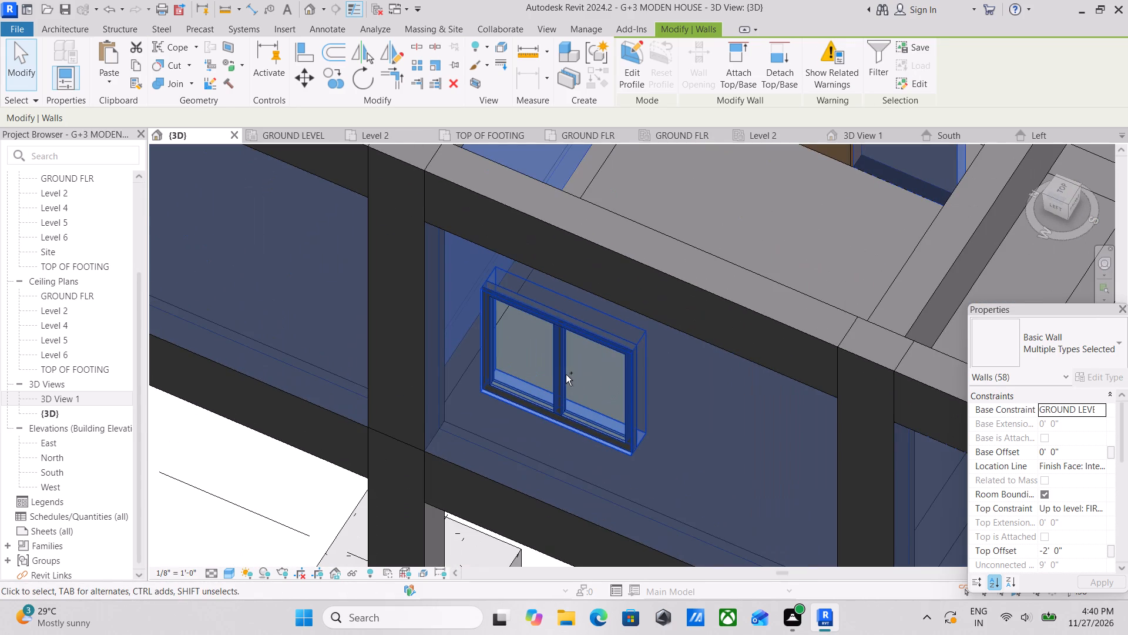
{"action": "left_click", "coordinate": [560, 375], "text": "ctrl"}
{"action": "type", "text": "sa"}
Add all Door-Interior-Single-4_Panel-Wood 36" x 84" doors to the selection.
{"action": "scroll", "coordinate": [560, 375], "scroll_direction": "down", "scroll_amount": 4}
{"action": "scroll", "coordinate": [615, 362], "scroll_direction": "down", "scroll_amount": 1}
{"action": "middle_click_drag", "start_coordinate": [615, 365], "coordinate": [571, 503]}
{"action": "middle_click_drag", "start_coordinate": [657, 452], "coordinate": [590, 515]}
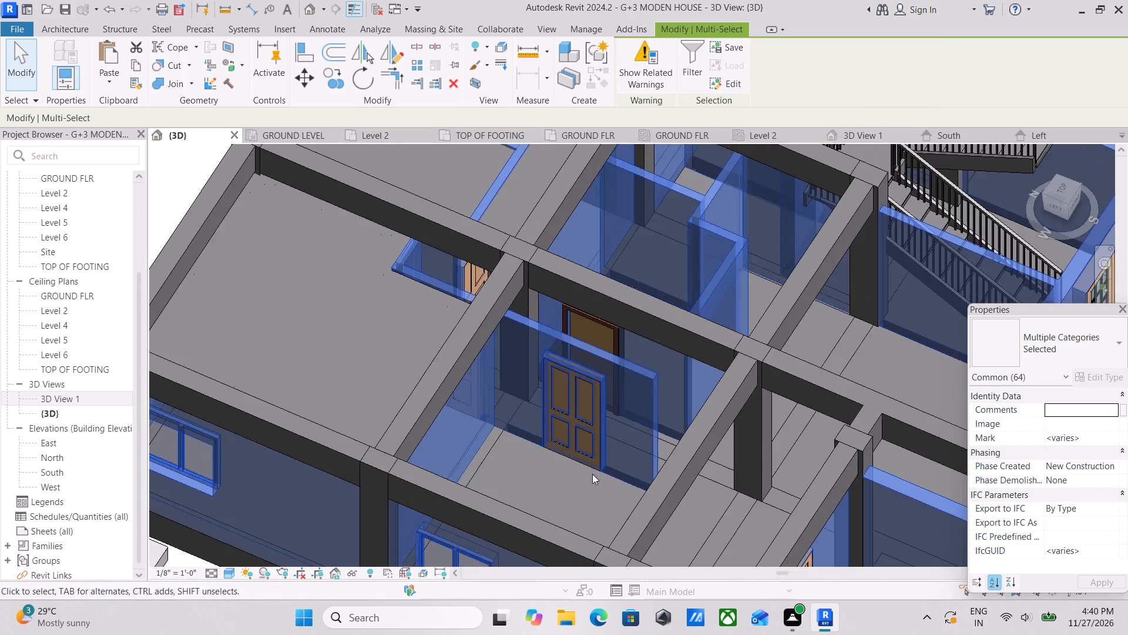
{"action": "scroll", "coordinate": [590, 457], "scroll_direction": "up", "scroll_amount": 9}
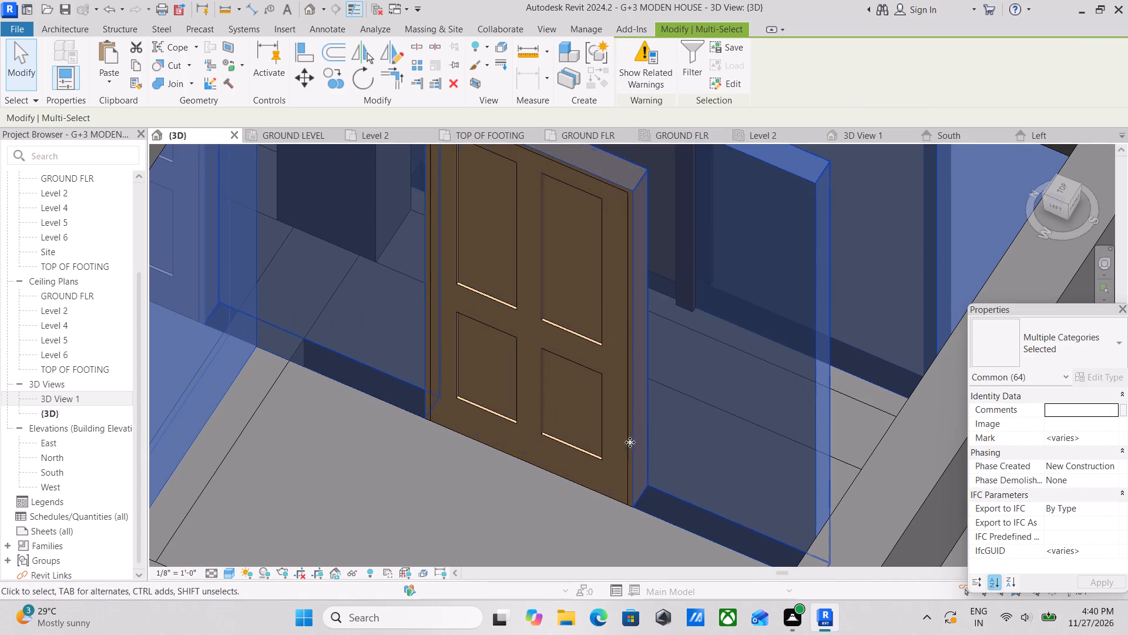
{"action": "left_click", "coordinate": [601, 457], "text": "ctrl"}
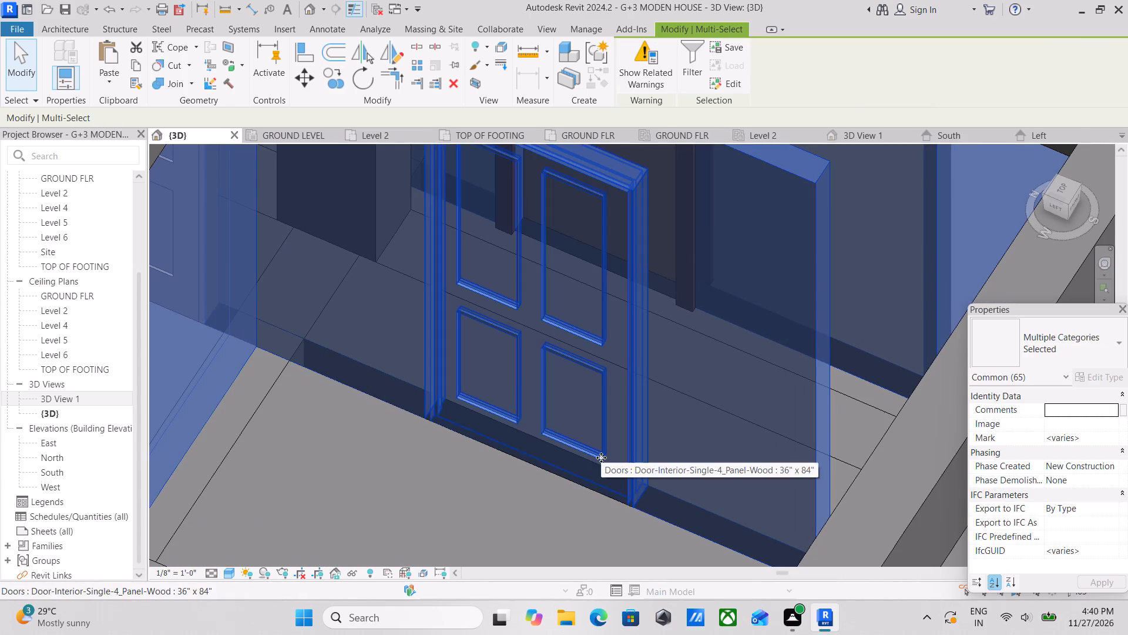
{"action": "type", "text": "sa"}
Add all Door-Interior-Double-Sliding-2_Panel-Wood 48" x 84" doors to the selection.
{"action": "scroll", "coordinate": [601, 457], "scroll_direction": "down", "scroll_amount": 8}
{"action": "middle_click_drag", "start_coordinate": [601, 457], "coordinate": [526, 335]}
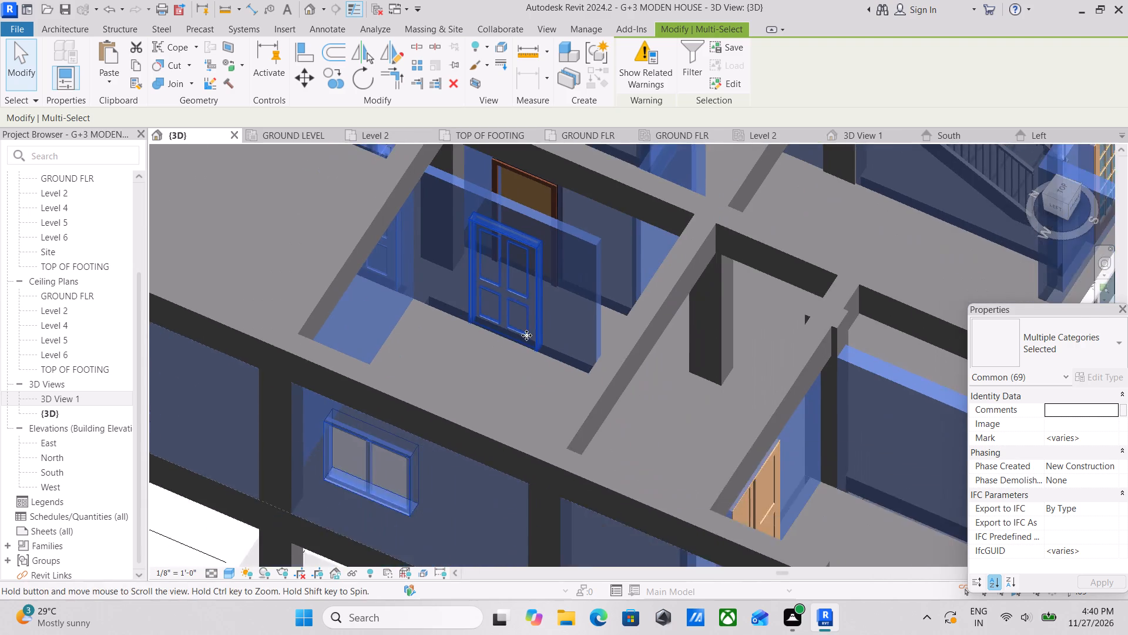
{"action": "scroll", "coordinate": [526, 335], "scroll_direction": "down", "scroll_amount": 3}
{"action": "middle_click_drag", "start_coordinate": [613, 390], "coordinate": [528, 357]}
{"action": "scroll", "coordinate": [528, 357], "scroll_direction": "up", "scroll_amount": 2}
{"action": "middle_click_drag", "start_coordinate": [639, 452], "coordinate": [583, 373]}
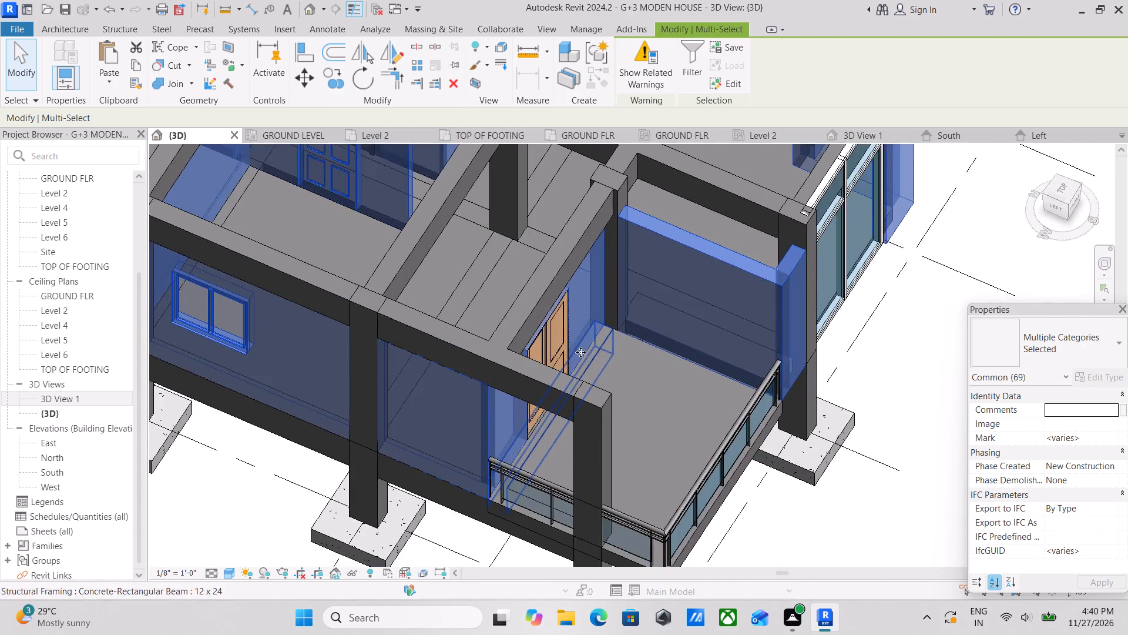
{"action": "scroll", "coordinate": [580, 350], "scroll_direction": "up", "scroll_amount": 6}
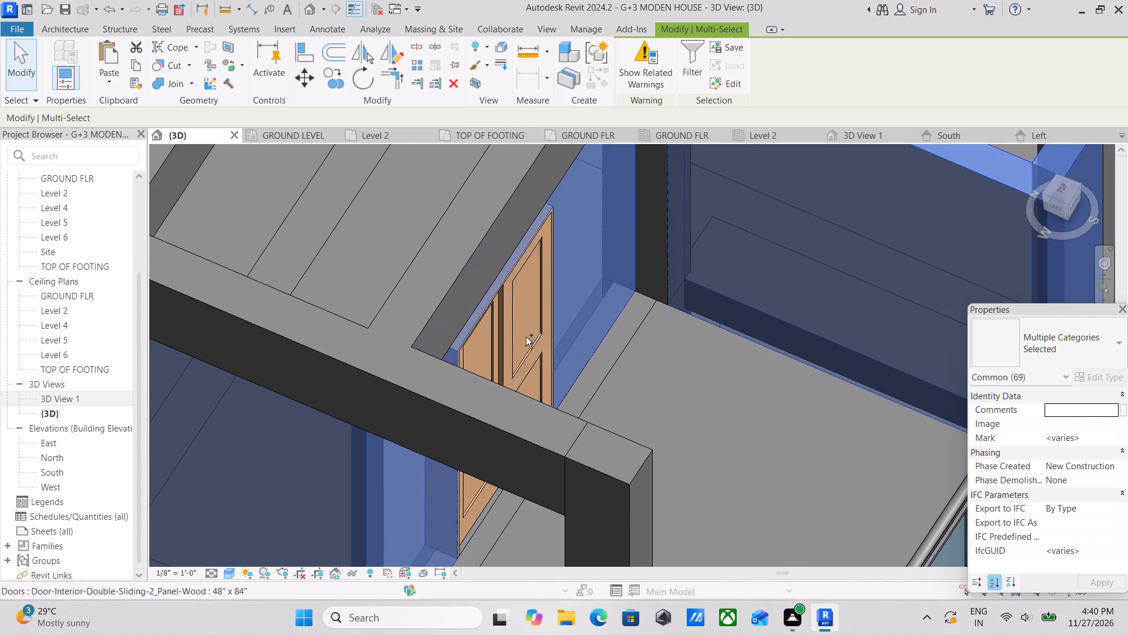
{"action": "left_click", "coordinate": [533, 342], "text": "ctrl"}
{"action": "type", "text": "sa"}
Add all Door-Interior-Double-Full Glass-Wood 60" x 80" doors beside the staircase to the selection.
{"action": "scroll", "coordinate": [533, 342], "scroll_direction": "down", "scroll_amount": 7}
{"action": "middle_click_drag", "start_coordinate": [634, 348], "coordinate": [626, 461]}
{"action": "middle_click_drag", "start_coordinate": [628, 447], "coordinate": [628, 459]}
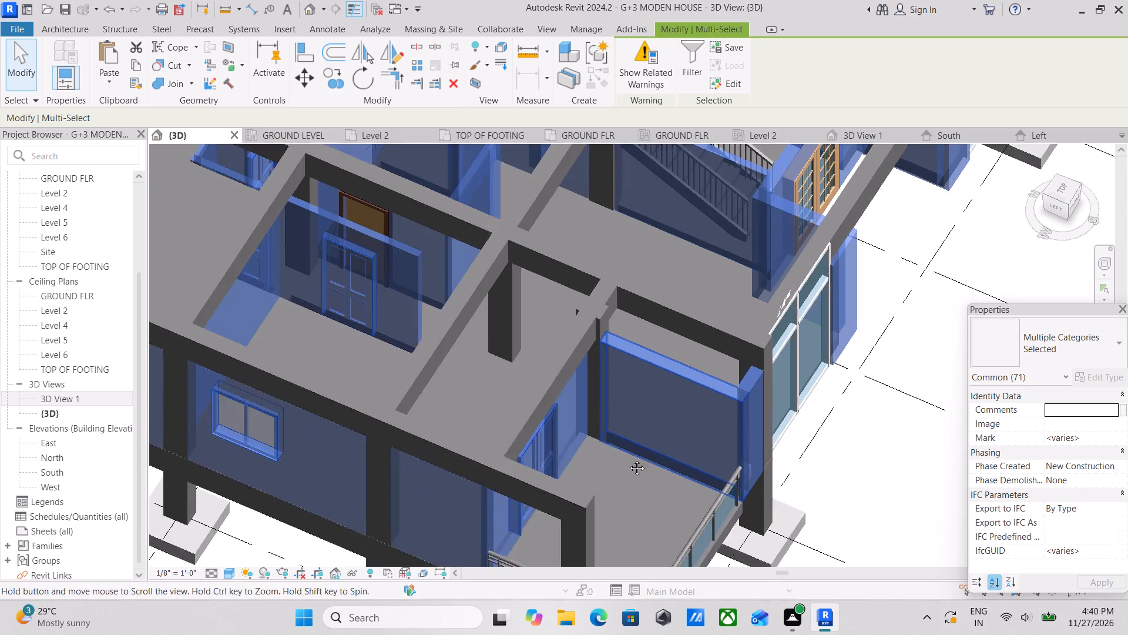
{"action": "middle_click_drag", "start_coordinate": [628, 459], "coordinate": [620, 504]}
{"action": "scroll", "coordinate": [724, 469], "scroll_direction": "up", "scroll_amount": 1}
{"action": "middle_click_drag", "start_coordinate": [832, 400], "coordinate": [711, 576]}
{"action": "scroll", "coordinate": [785, 440], "scroll_direction": "up", "scroll_amount": 1}
{"action": "scroll", "coordinate": [717, 338], "scroll_direction": "up", "scroll_amount": 2}
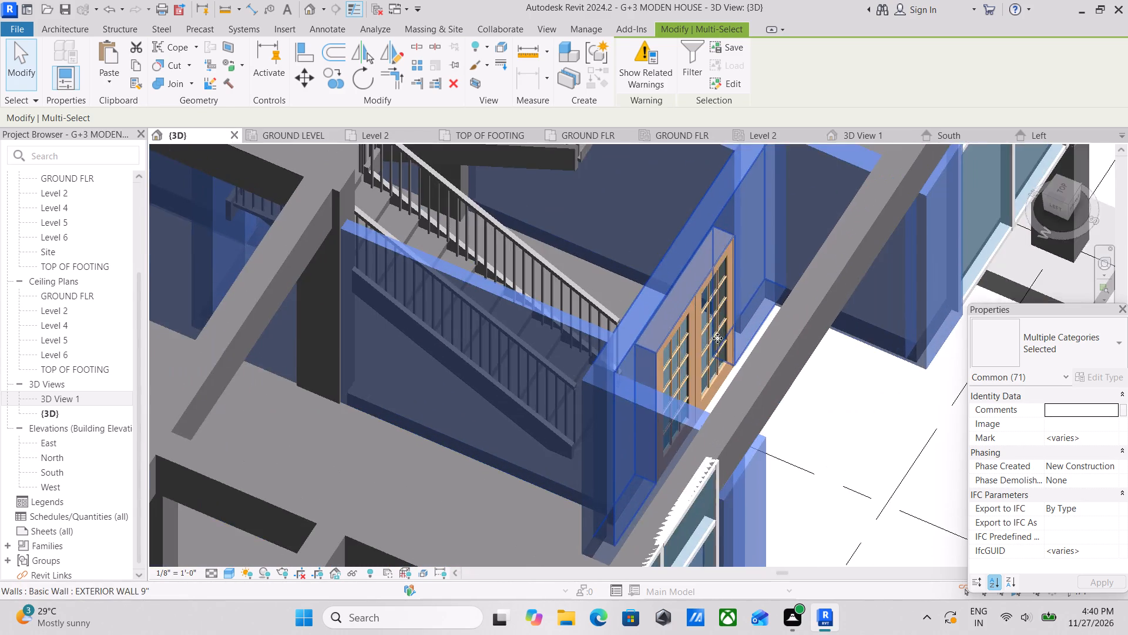
{"action": "scroll", "coordinate": [705, 347], "scroll_direction": "up", "scroll_amount": 3}
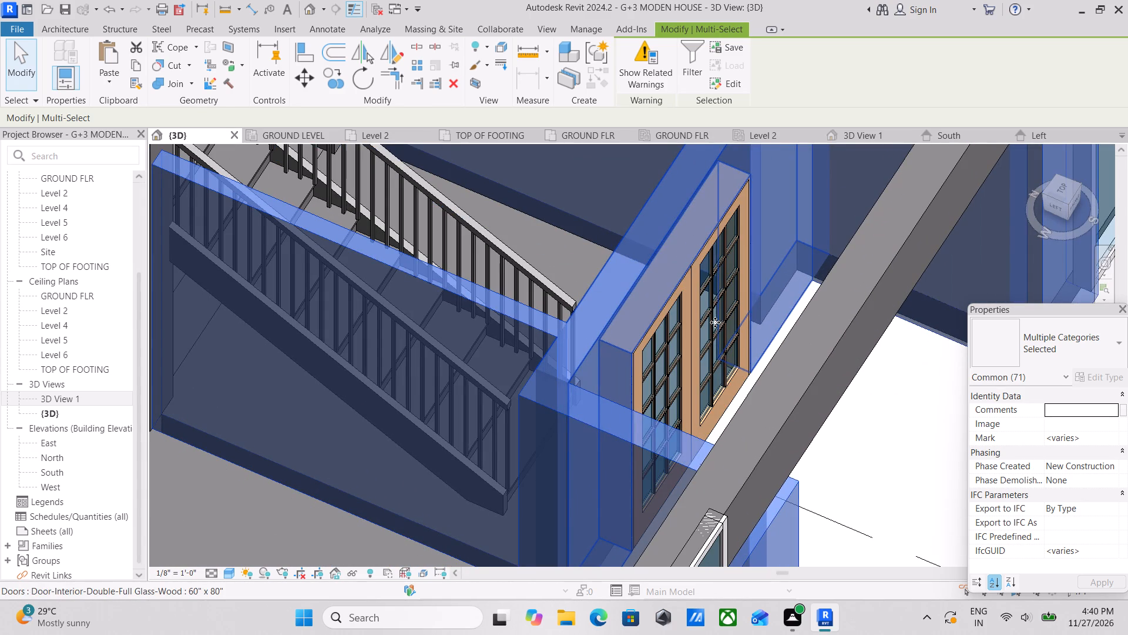
{"action": "left_click", "coordinate": [721, 346], "text": "ctrl"}
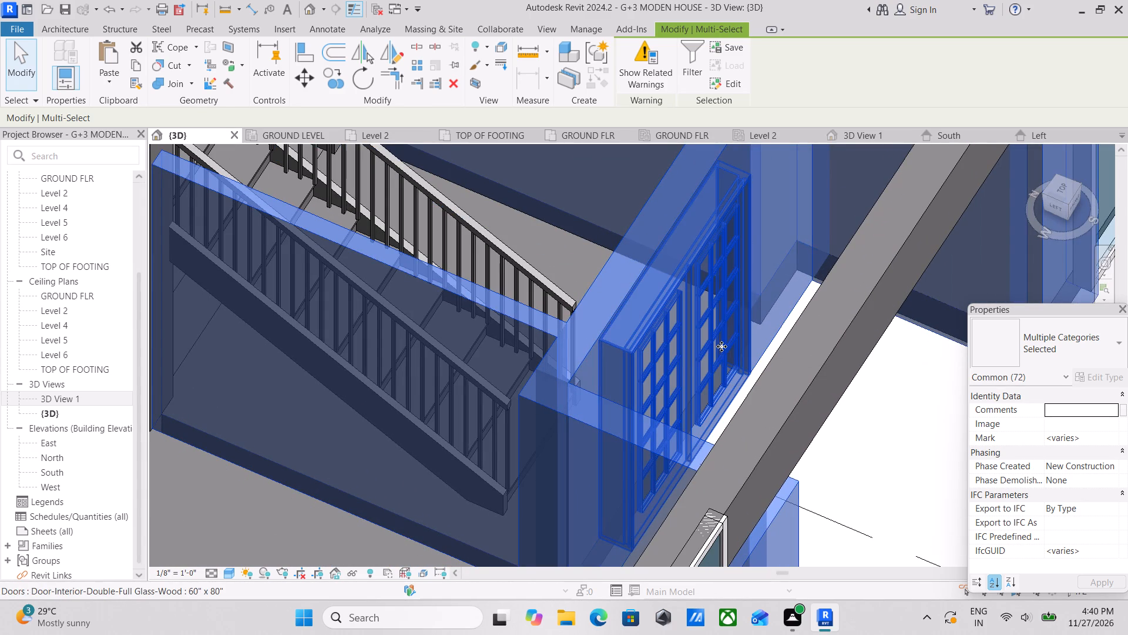
{"action": "type", "text": "sa"}
Add the two Storefront curtain walls on the front facade to the selection.
{"action": "scroll", "coordinate": [721, 346], "scroll_direction": "down", "scroll_amount": 9}
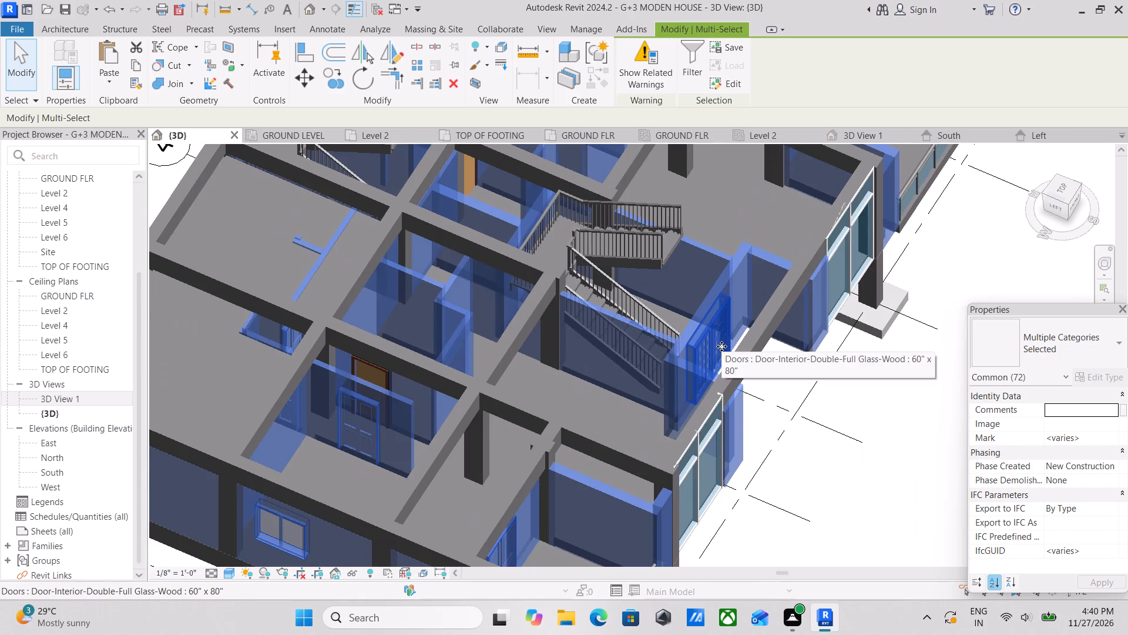
{"action": "scroll", "coordinate": [723, 357], "scroll_direction": "down", "scroll_amount": 1}
{"action": "middle_click_drag", "start_coordinate": [723, 358], "coordinate": [737, 417]}
{"action": "middle_click_drag", "start_coordinate": [731, 319], "coordinate": [698, 396]}
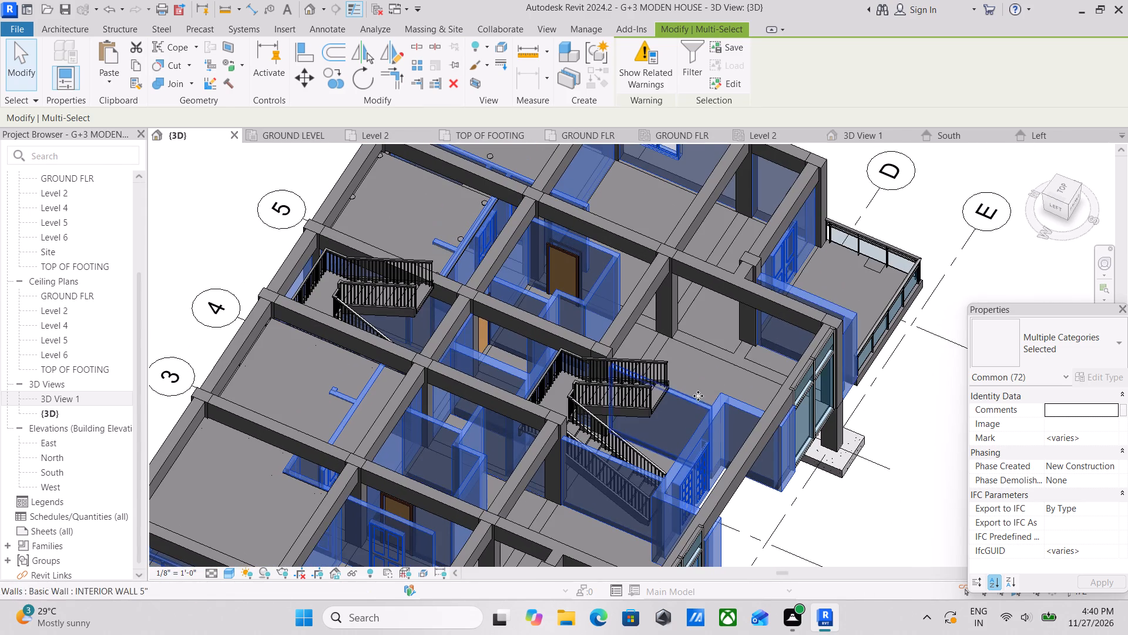
{"action": "middle_click_drag", "start_coordinate": [701, 421], "coordinate": [722, 282]}
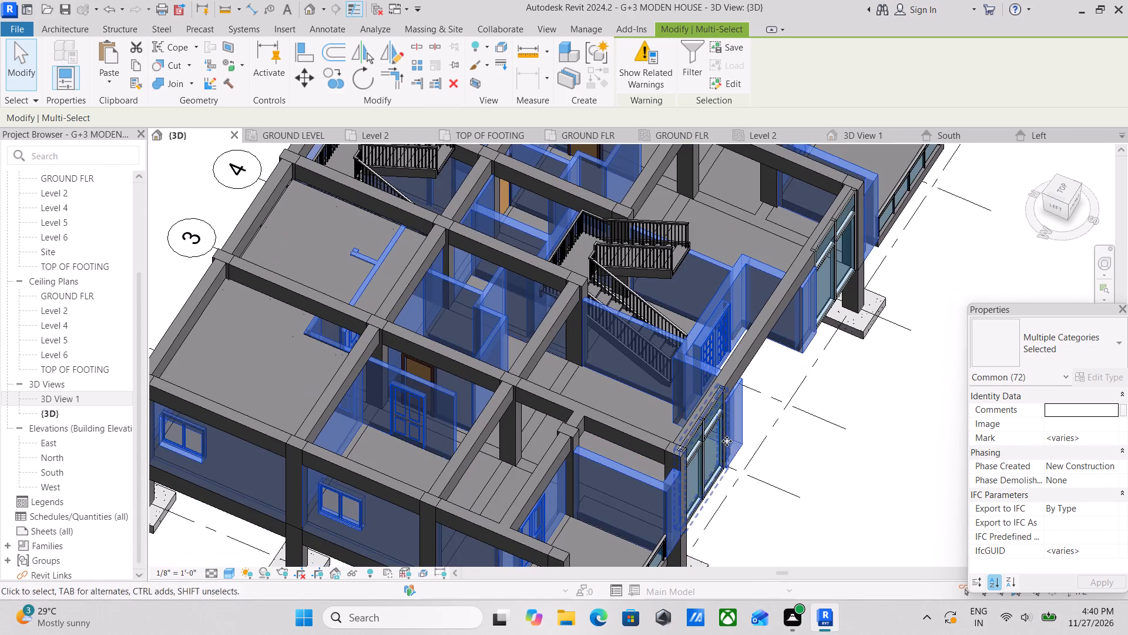
{"action": "scroll", "coordinate": [720, 477], "scroll_direction": "up", "scroll_amount": 7}
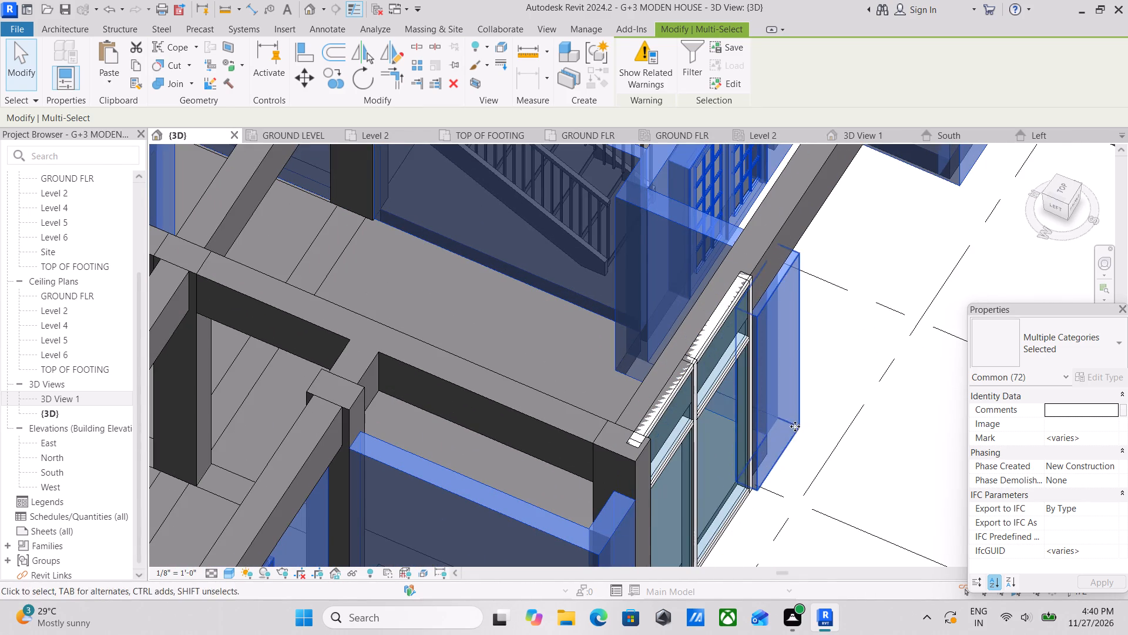
{"action": "left_click", "coordinate": [692, 432], "text": "ctrl"}
{"action": "middle_click_drag", "start_coordinate": [770, 432], "coordinate": [632, 553]}
{"action": "middle_click_drag", "start_coordinate": [756, 427], "coordinate": [687, 499]}
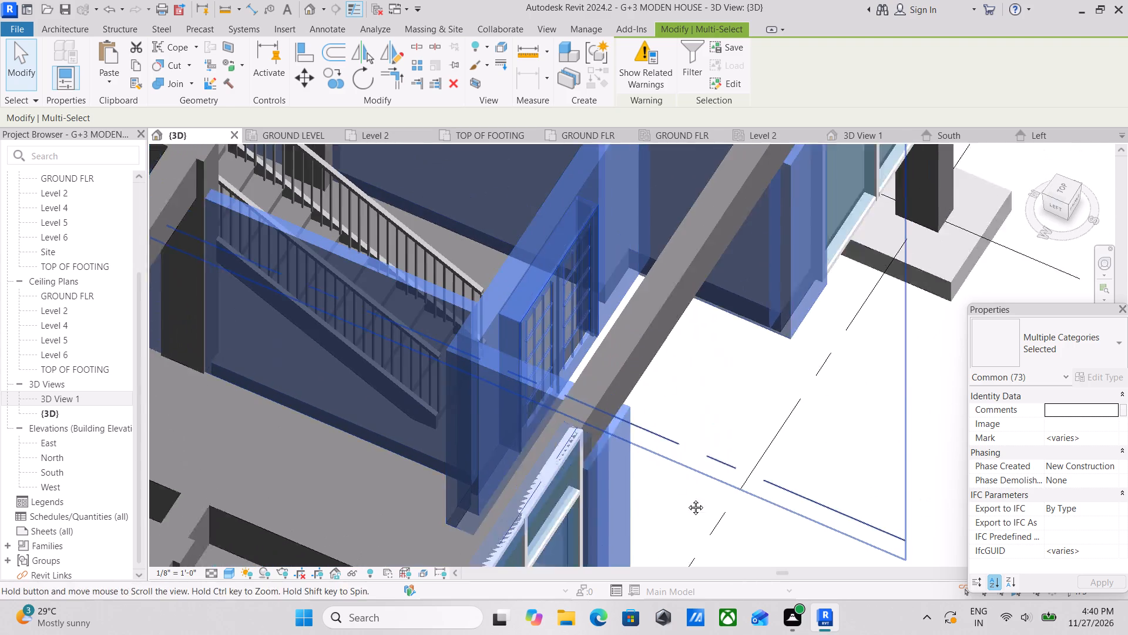
{"action": "middle_click_drag", "start_coordinate": [687, 499], "coordinate": [633, 551]}
{"action": "left_click", "coordinate": [782, 243], "text": "ctrl"}
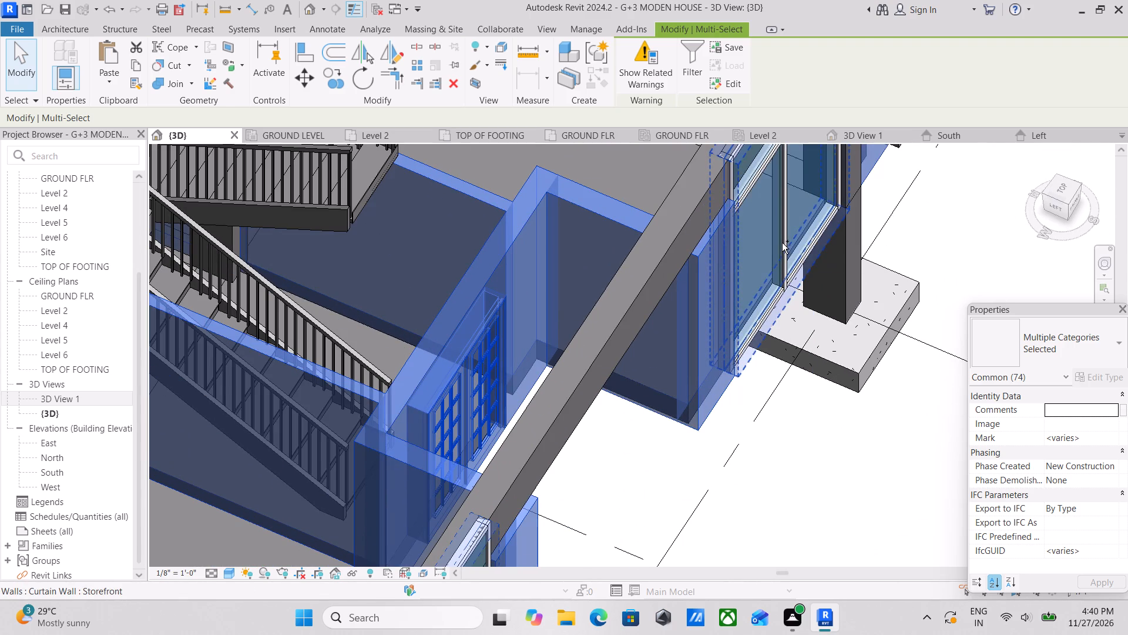
Check the combined wall, window and door selection from the front and right, and copy it to the clipboard.
{"action": "scroll", "coordinate": [781, 261], "scroll_direction": "down", "scroll_amount": 4}
{"action": "scroll", "coordinate": [775, 325], "scroll_direction": "down", "scroll_amount": 7}
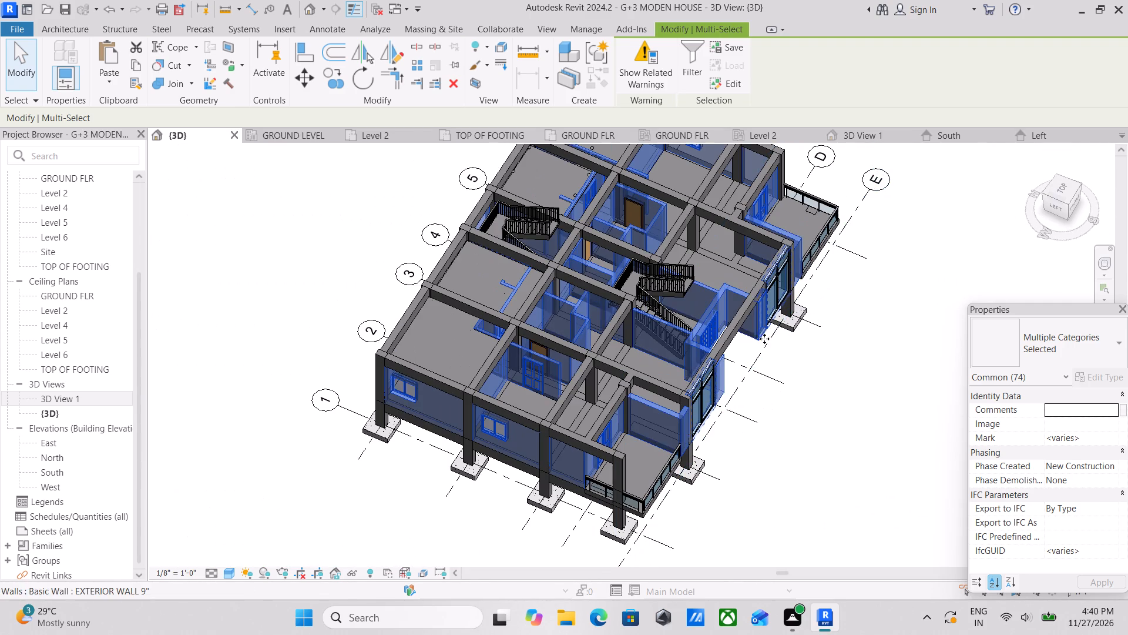
{"action": "left_click", "coordinate": [1075, 204]}
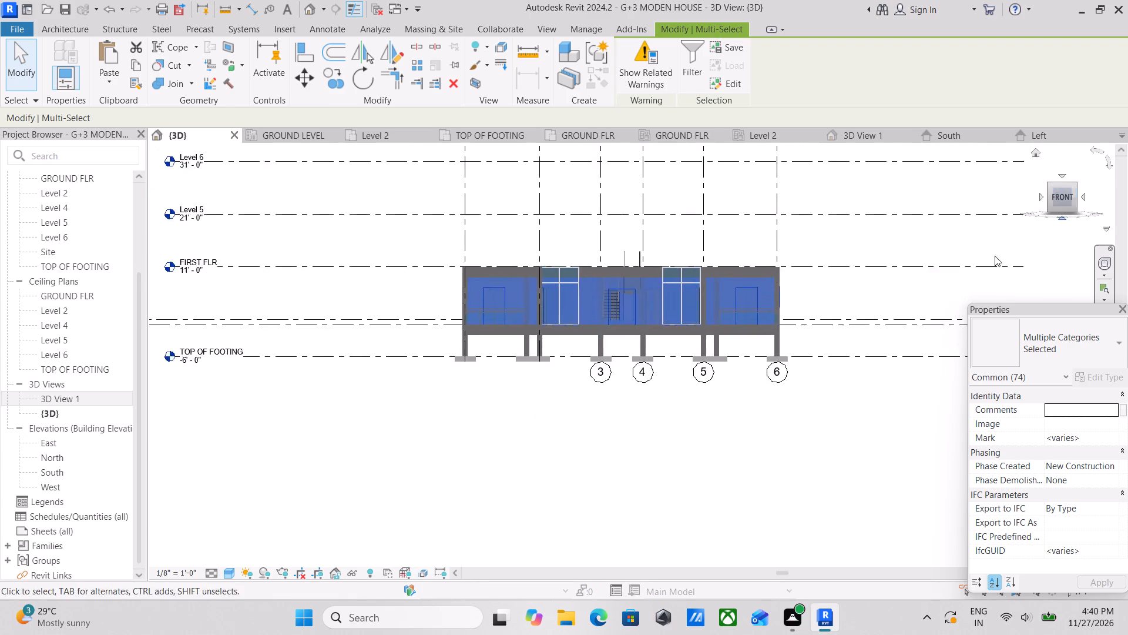
{"action": "middle_click_drag", "start_coordinate": [805, 345], "coordinate": [732, 414], "text": "ctrl"}
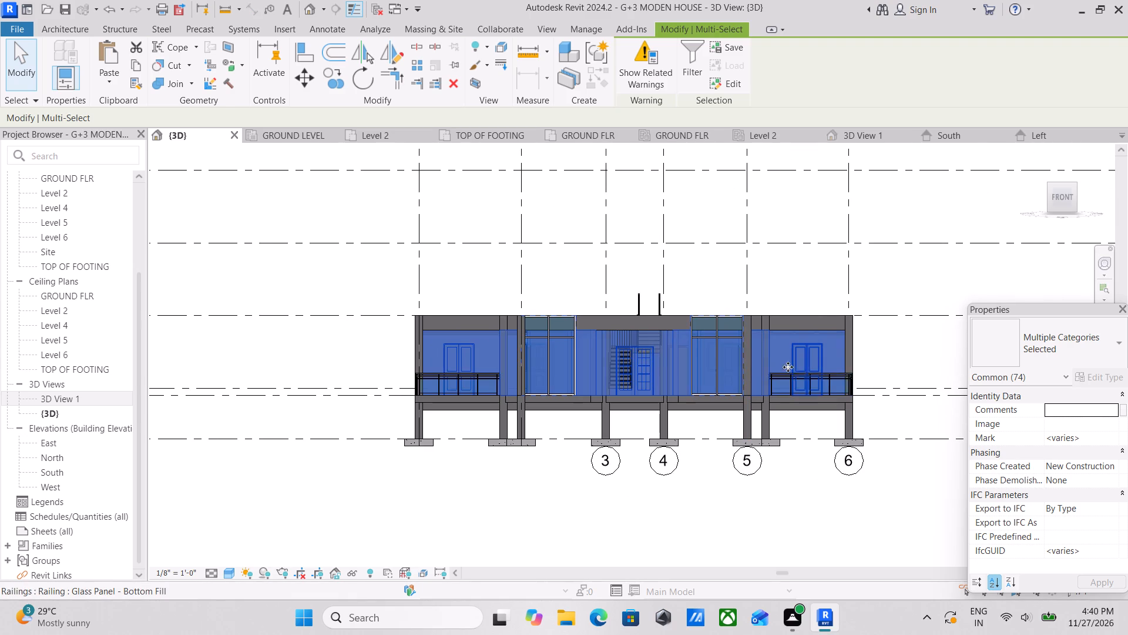
{"action": "middle_click_drag", "start_coordinate": [798, 363], "coordinate": [672, 455], "text": "shift"}
{"action": "middle_click_drag", "start_coordinate": [689, 446], "coordinate": [643, 446]}
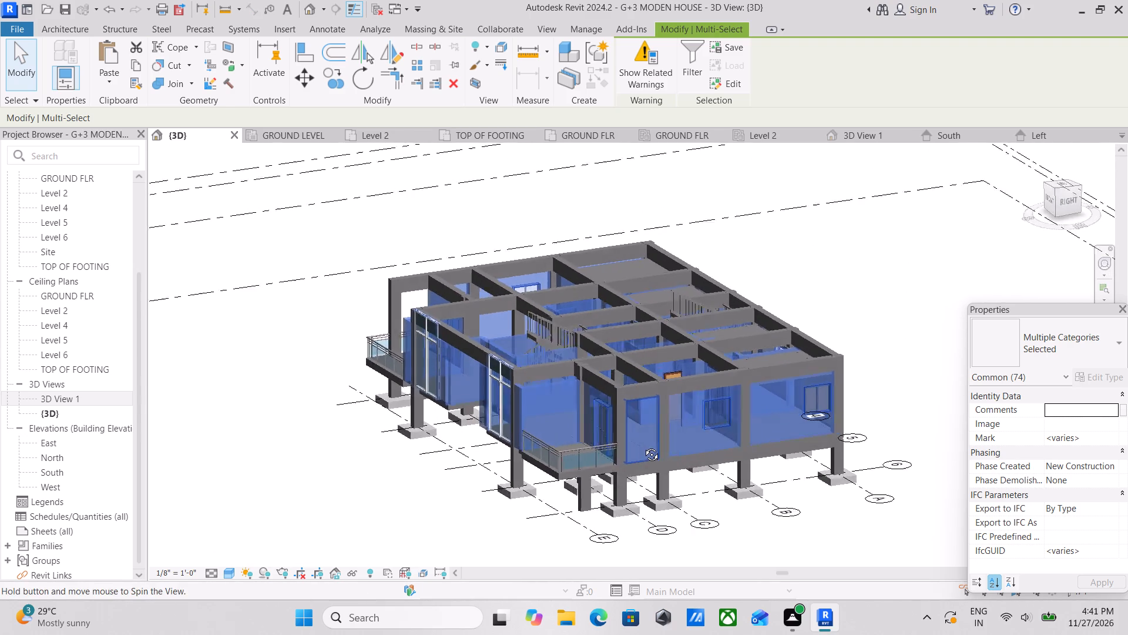
{"action": "middle_click_drag", "start_coordinate": [643, 446], "coordinate": [639, 446]}
{"action": "left_click", "coordinate": [135, 62]}
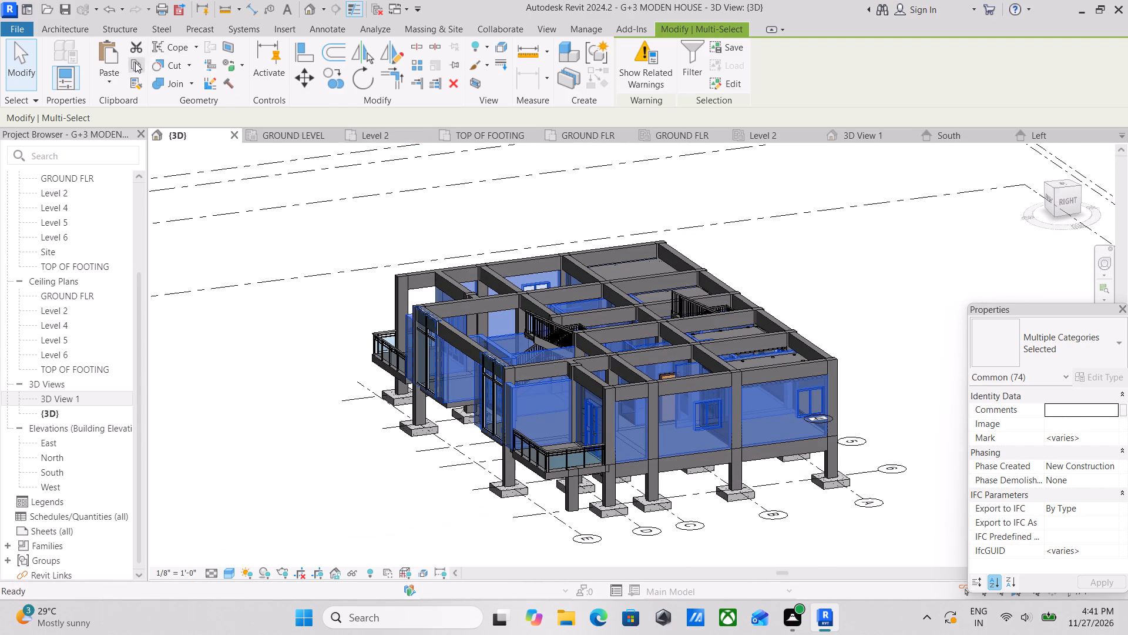
Paste the copied walls, windows, doors and storefronts one storey up, aligned to the FIRST FLR level, and clear the selection.
{"action": "left_click", "coordinate": [106, 79]}
{"action": "left_click", "coordinate": [130, 132]}
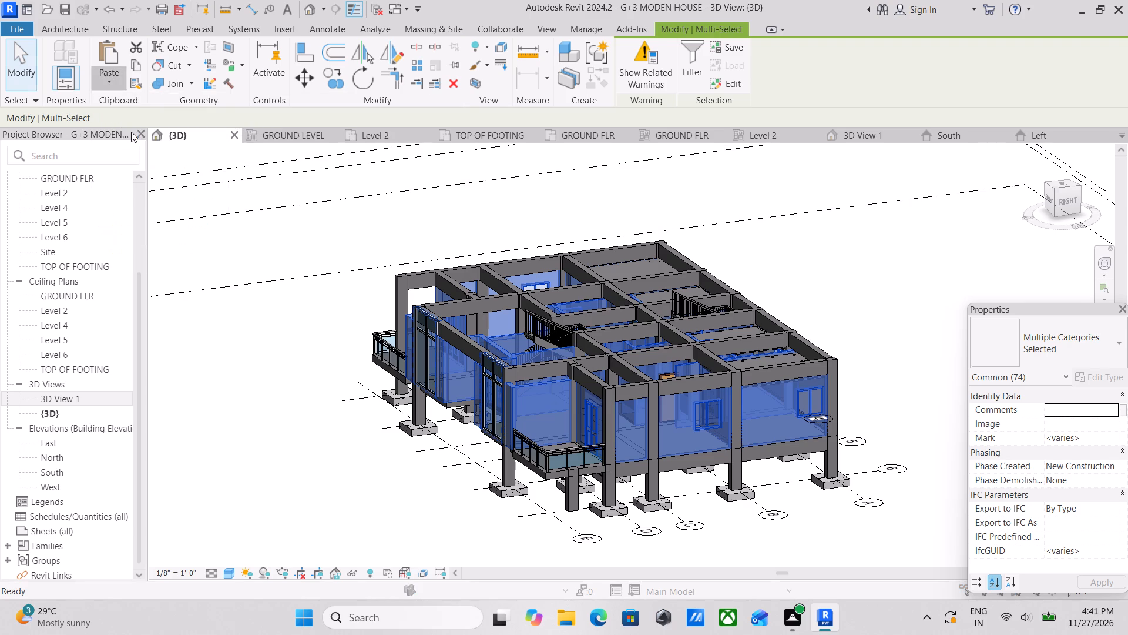
{"action": "left_click", "coordinate": [552, 417]}
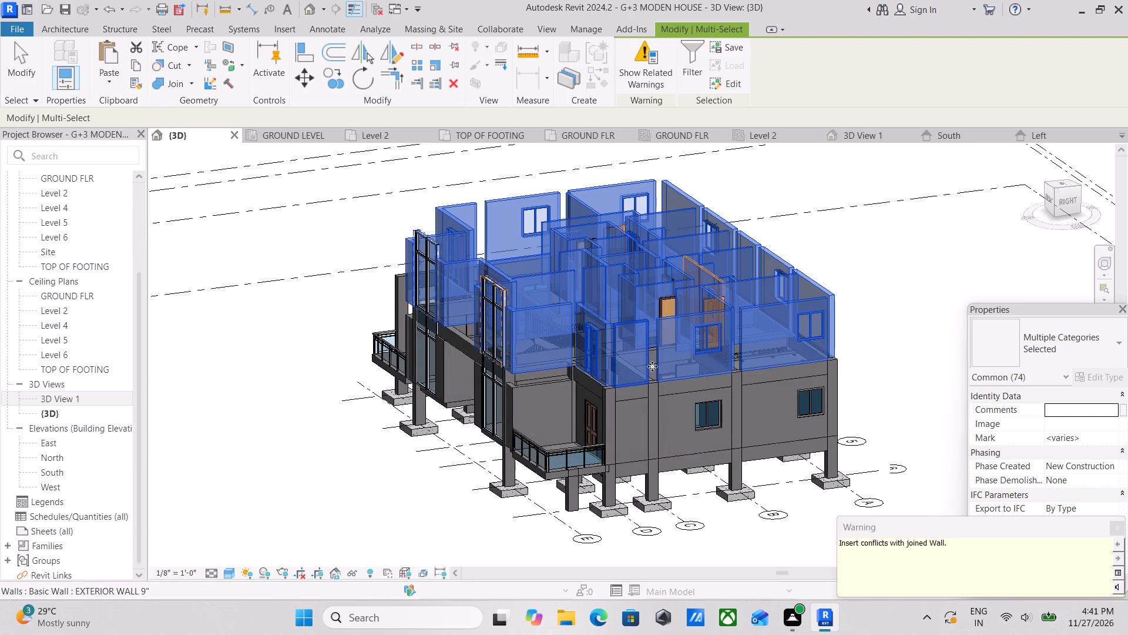
{"action": "scroll", "coordinate": [650, 368], "scroll_direction": "up", "scroll_amount": 3}
{"action": "key", "text": "Escape"}
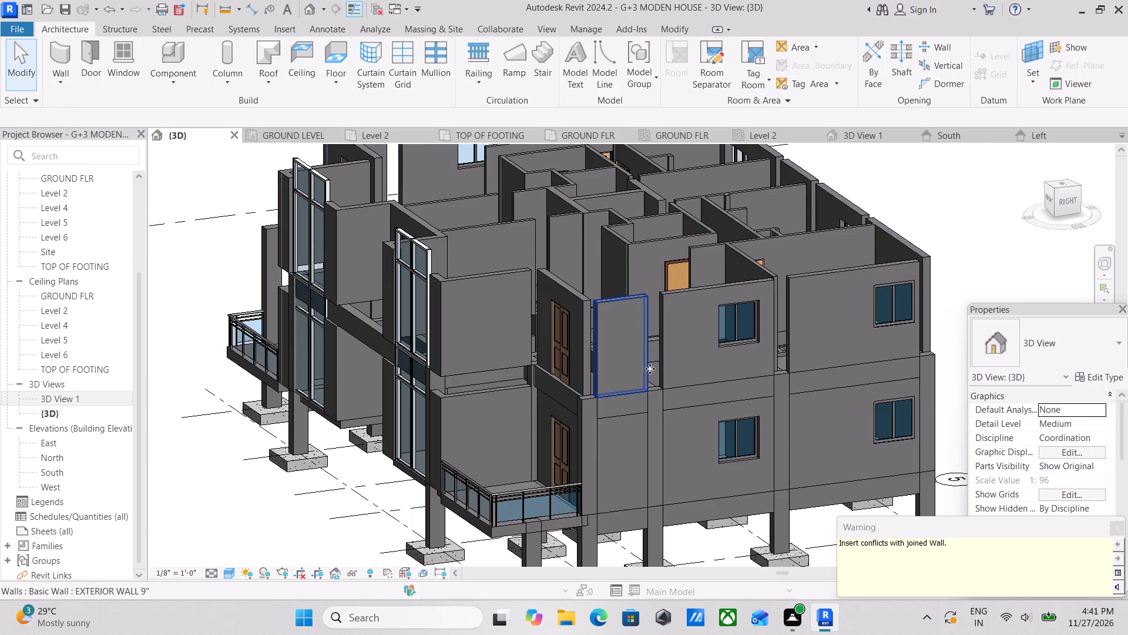
Examine the pasted first-floor walls, doors, windows and storefronts from the front and right side of the house.
{"action": "scroll", "coordinate": [650, 369], "scroll_direction": "down", "scroll_amount": 2}
{"action": "scroll", "coordinate": [664, 409], "scroll_direction": "up", "scroll_amount": 2}
{"action": "scroll", "coordinate": [526, 385], "scroll_direction": "up", "scroll_amount": 1}
{"action": "middle_click_drag", "start_coordinate": [569, 392], "coordinate": [620, 460], "text": "shift"}
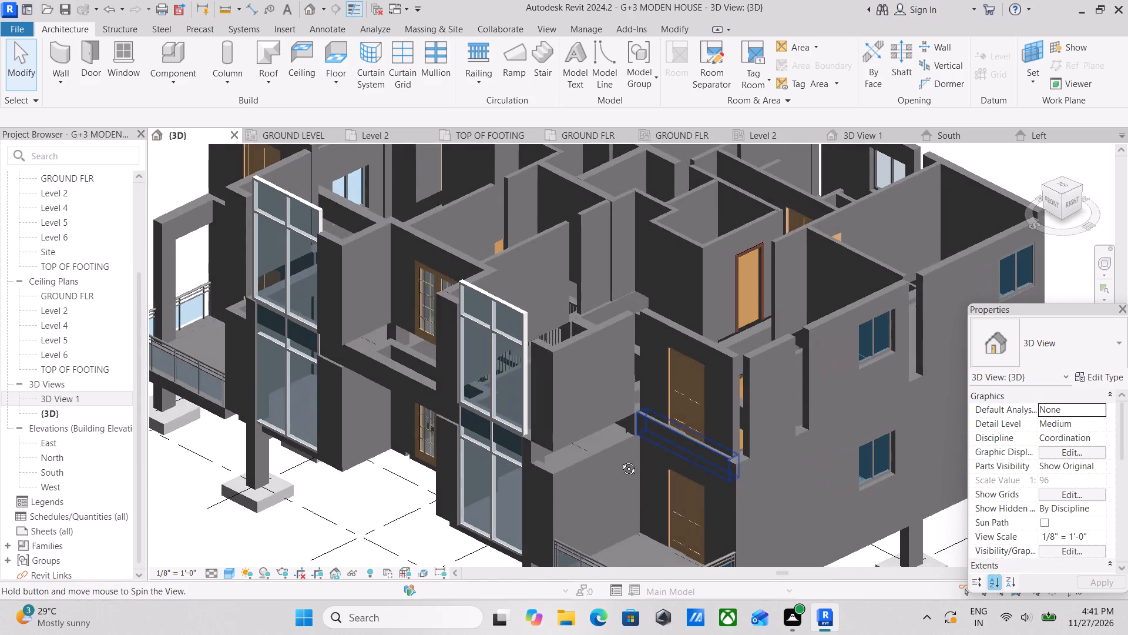
{"action": "middle_click_drag", "start_coordinate": [620, 460], "coordinate": [632, 462], "text": "shift"}
{"action": "scroll", "coordinate": [661, 449], "scroll_direction": "up", "scroll_amount": 1}
{"action": "middle_click_drag", "start_coordinate": [661, 449], "coordinate": [626, 418], "text": "shift"}
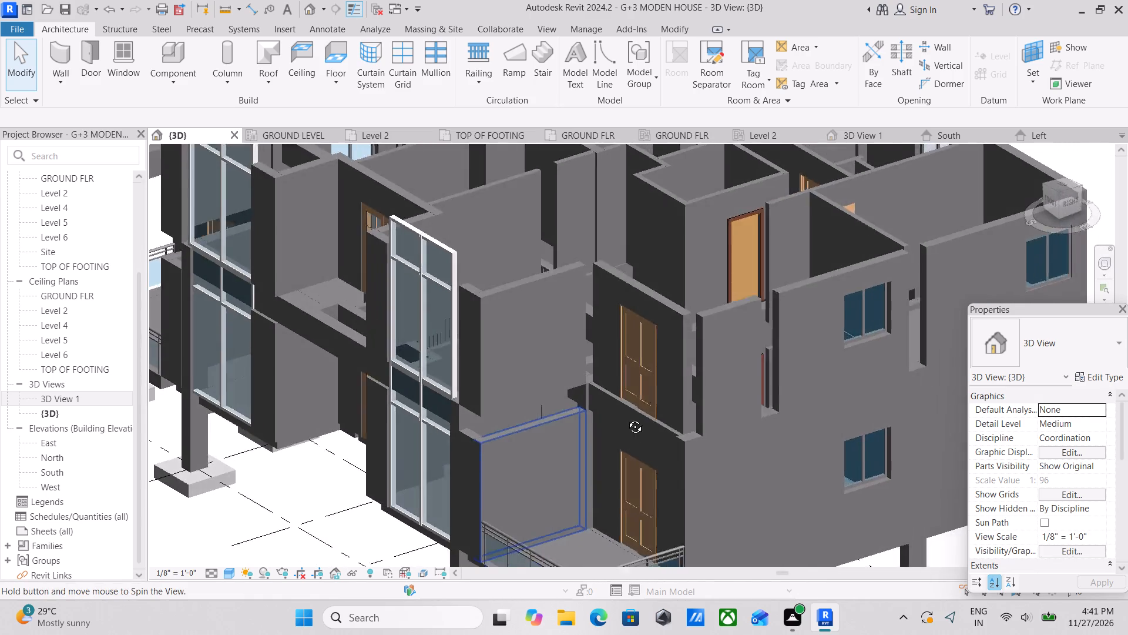
{"action": "middle_click_drag", "start_coordinate": [626, 418], "coordinate": [606, 397], "text": "shift"}
{"action": "middle_click_drag", "start_coordinate": [599, 400], "coordinate": [594, 301]}
{"action": "middle_click_drag", "start_coordinate": [596, 306], "coordinate": [687, 392], "text": "shift"}
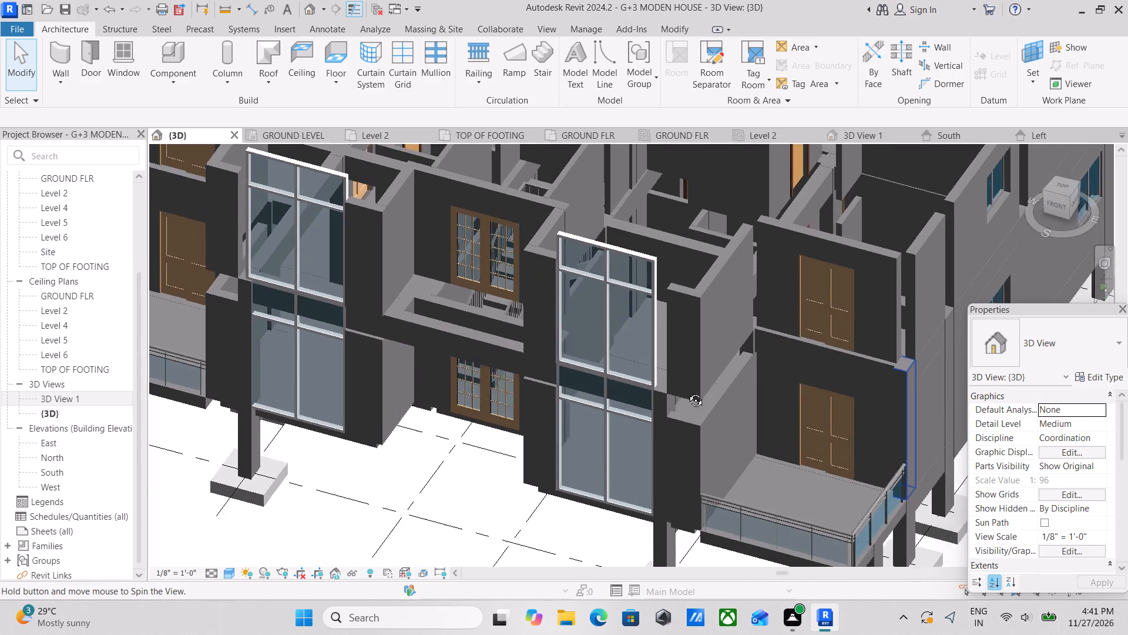
{"action": "middle_click_drag", "start_coordinate": [687, 392], "coordinate": [686, 387], "text": "shift"}
{"action": "middle_click_drag", "start_coordinate": [682, 385], "coordinate": [646, 309]}
{"action": "middle_click_drag", "start_coordinate": [626, 312], "coordinate": [604, 252]}
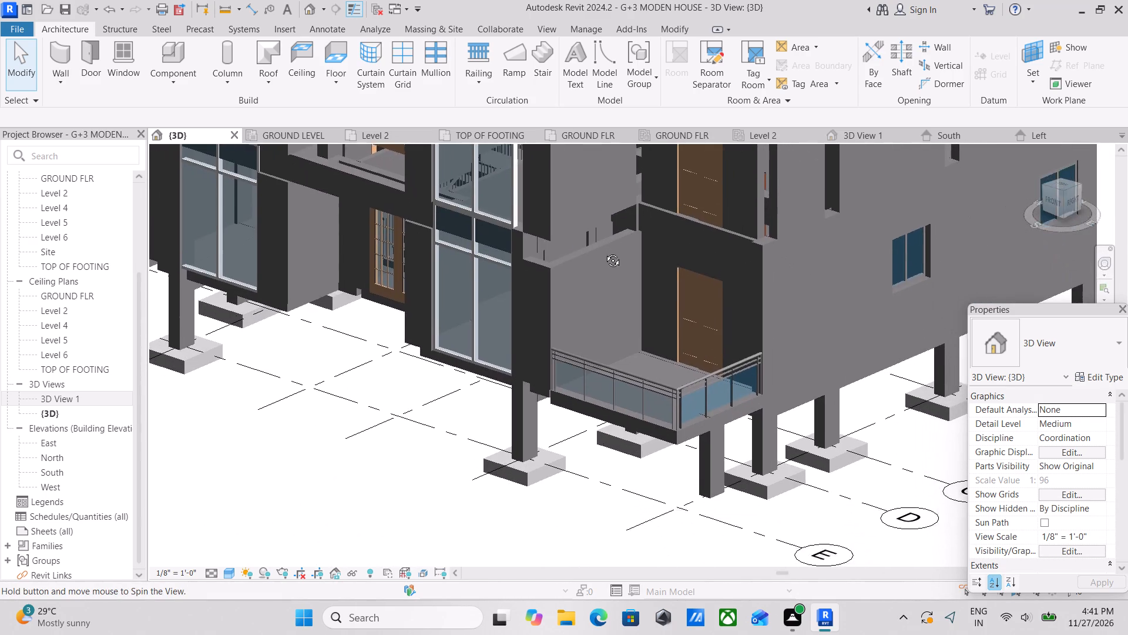
{"action": "middle_click_drag", "start_coordinate": [604, 252], "coordinate": [526, 226]}
{"action": "middle_click_drag", "start_coordinate": [678, 281], "coordinate": [579, 301]}
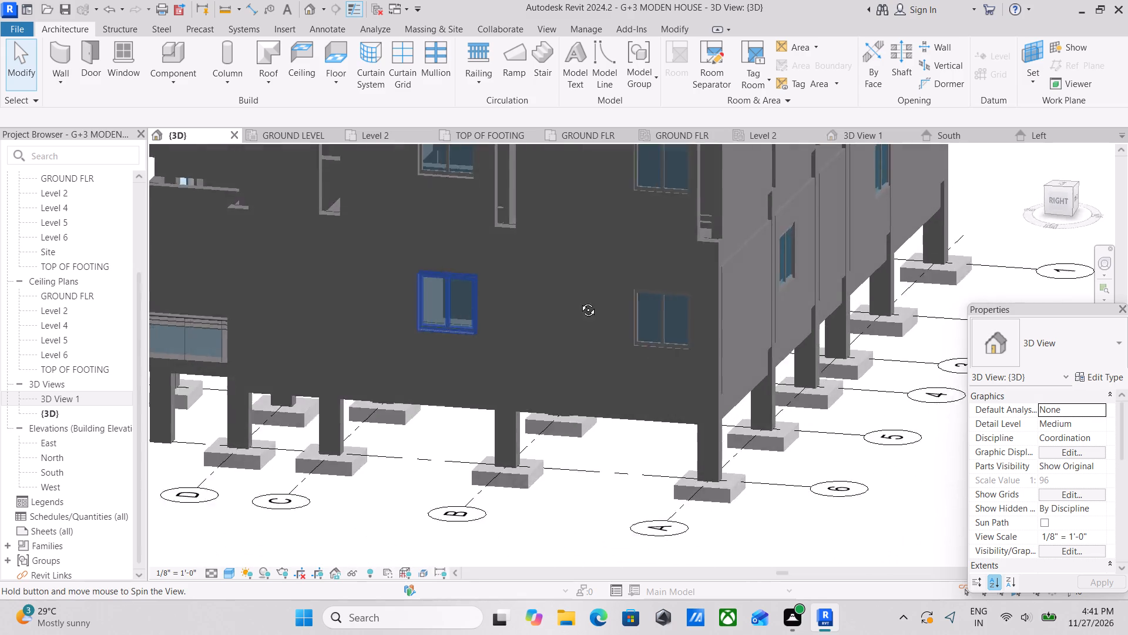
{"action": "middle_click_drag", "start_coordinate": [579, 301], "coordinate": [576, 296]}
Select all instances of the Concrete-Rectangular-Column 1'6" X 1' COLUMN type, starting from the corner column at grid A-6.
{"action": "scroll", "coordinate": [686, 353], "scroll_direction": "up", "scroll_amount": 2}
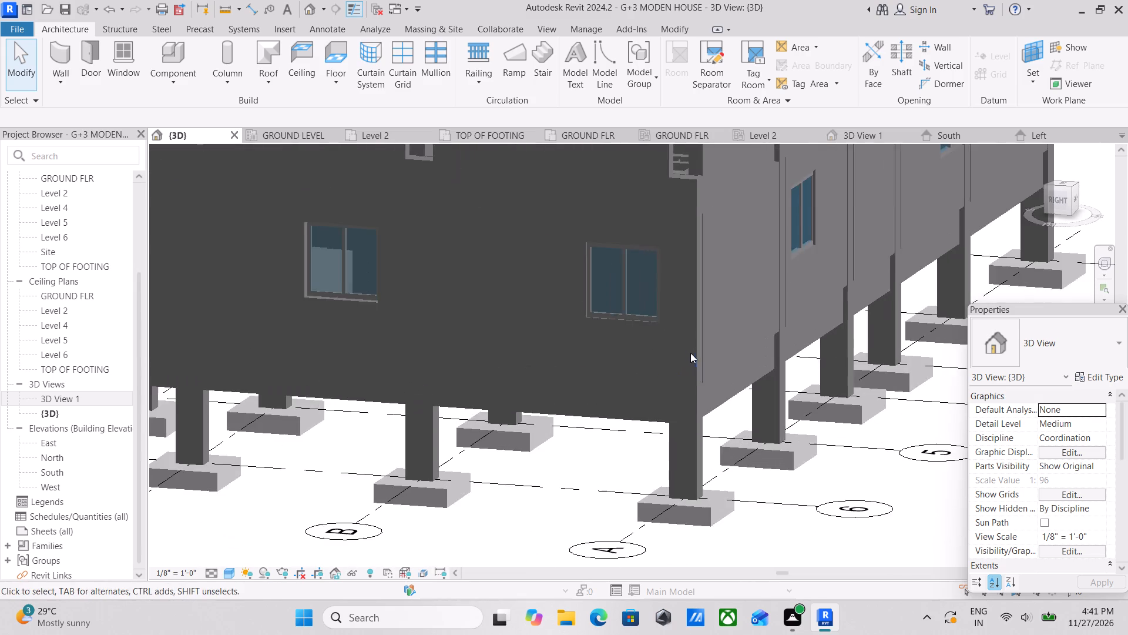
{"action": "scroll", "coordinate": [691, 353], "scroll_direction": "up", "scroll_amount": 1}
{"action": "middle_click_drag", "start_coordinate": [700, 352], "coordinate": [673, 343]}
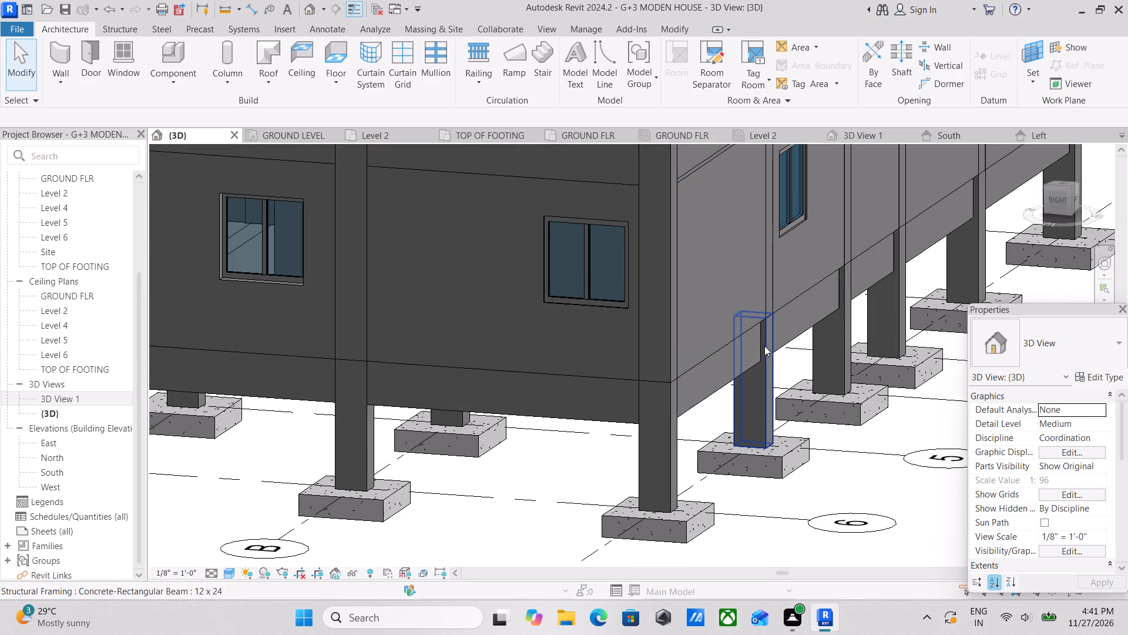
{"action": "left_click", "coordinate": [667, 340], "text": "ctrl"}
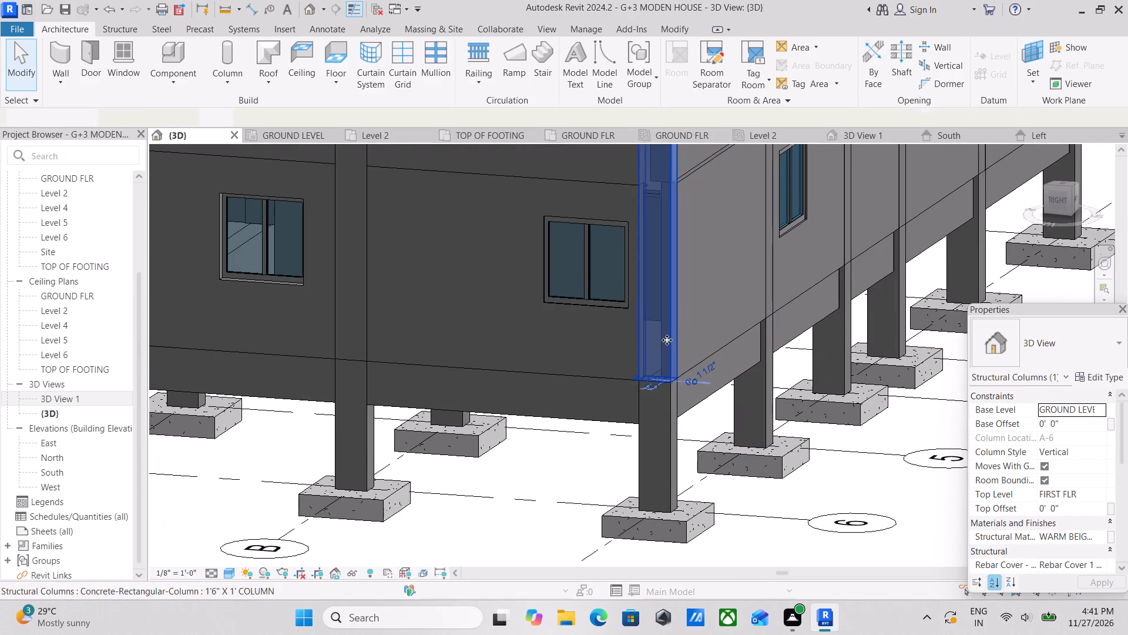
{"action": "scroll", "coordinate": [667, 340], "scroll_direction": "down", "scroll_amount": 1}
{"action": "middle_click_drag", "start_coordinate": [667, 340], "coordinate": [675, 389]}
{"action": "type", "text": "sa"}
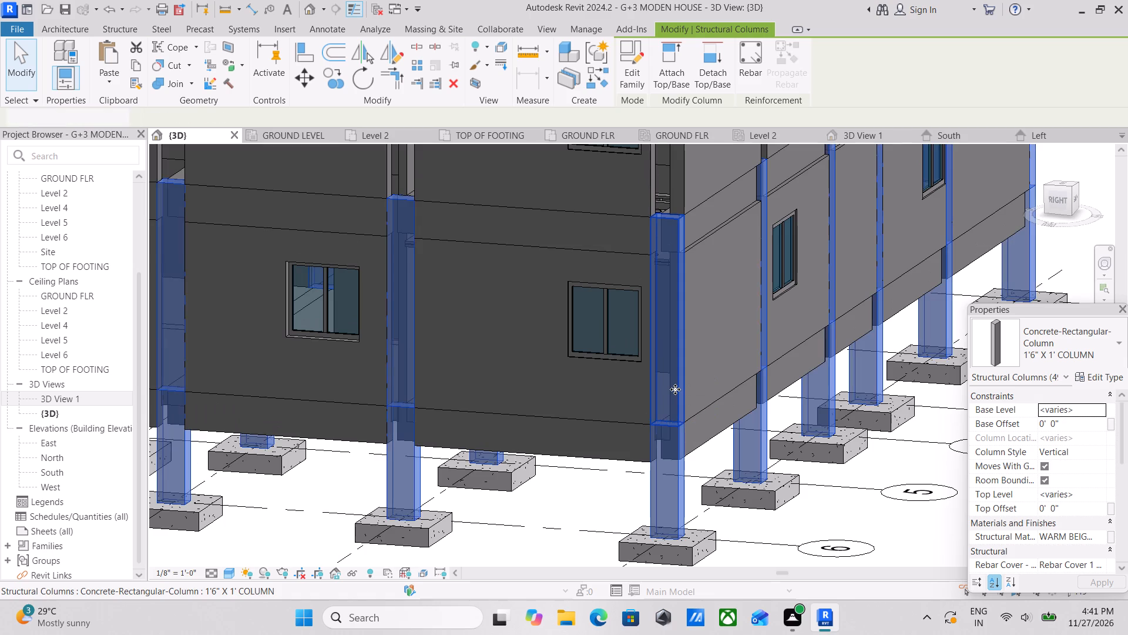
Examine the selected structural columns around the whole building, from the right, front and left sides.
{"action": "scroll", "coordinate": [675, 389], "scroll_direction": "down", "scroll_amount": 3}
{"action": "middle_click_drag", "start_coordinate": [683, 400], "coordinate": [723, 435]}
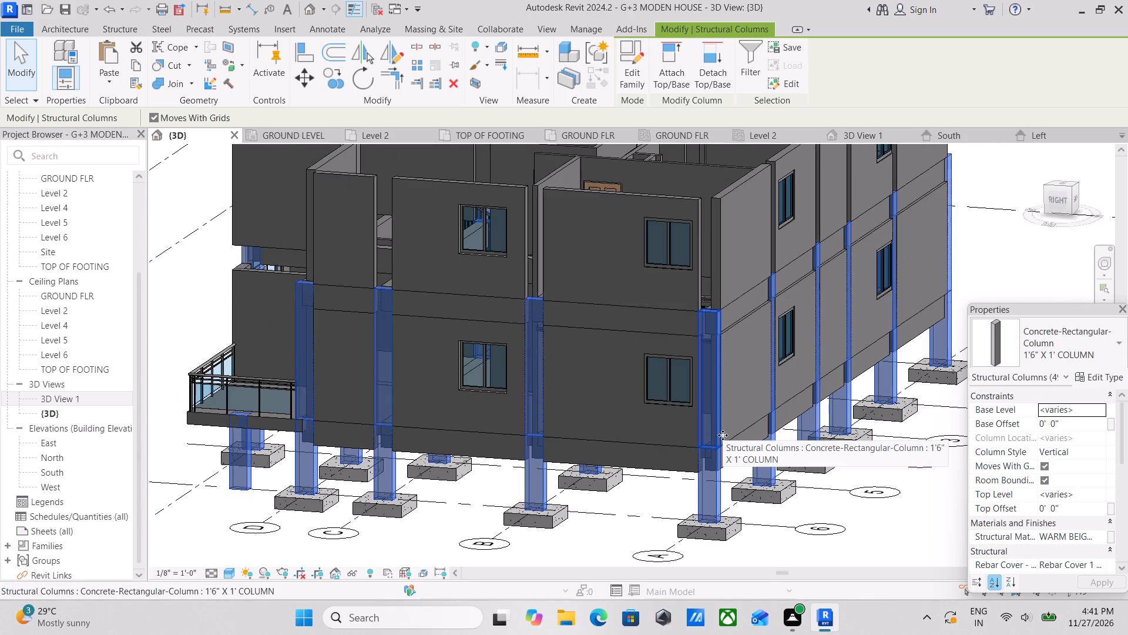
{"action": "scroll", "coordinate": [751, 414], "scroll_direction": "down", "scroll_amount": 1}
{"action": "middle_click_drag", "start_coordinate": [751, 414], "coordinate": [778, 461]}
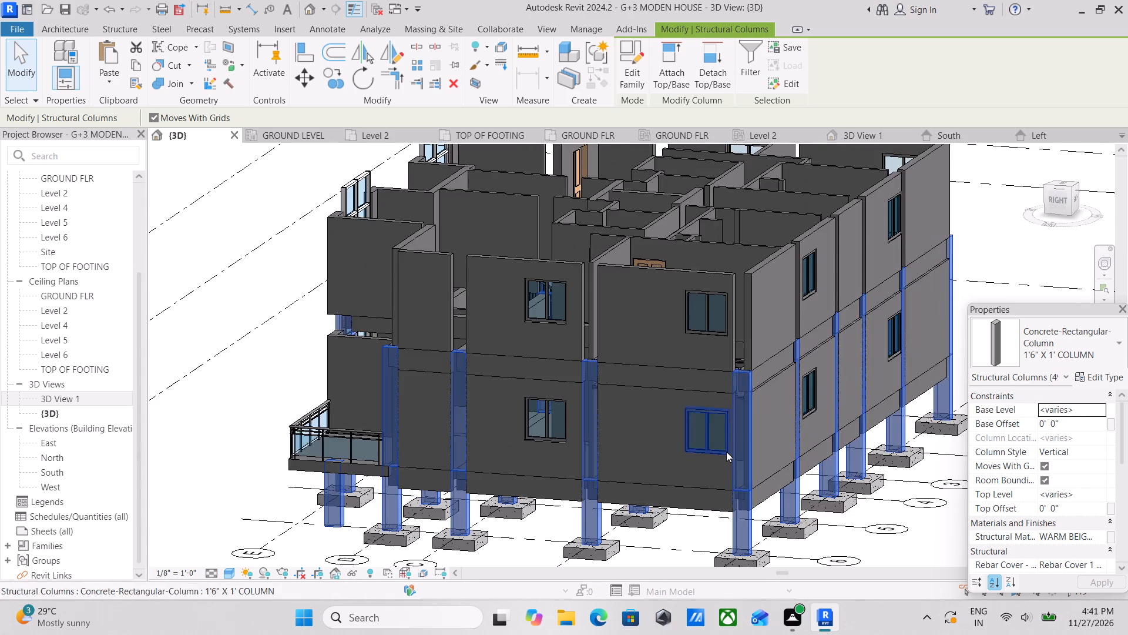
{"action": "scroll", "coordinate": [726, 452], "scroll_direction": "down", "scroll_amount": 6}
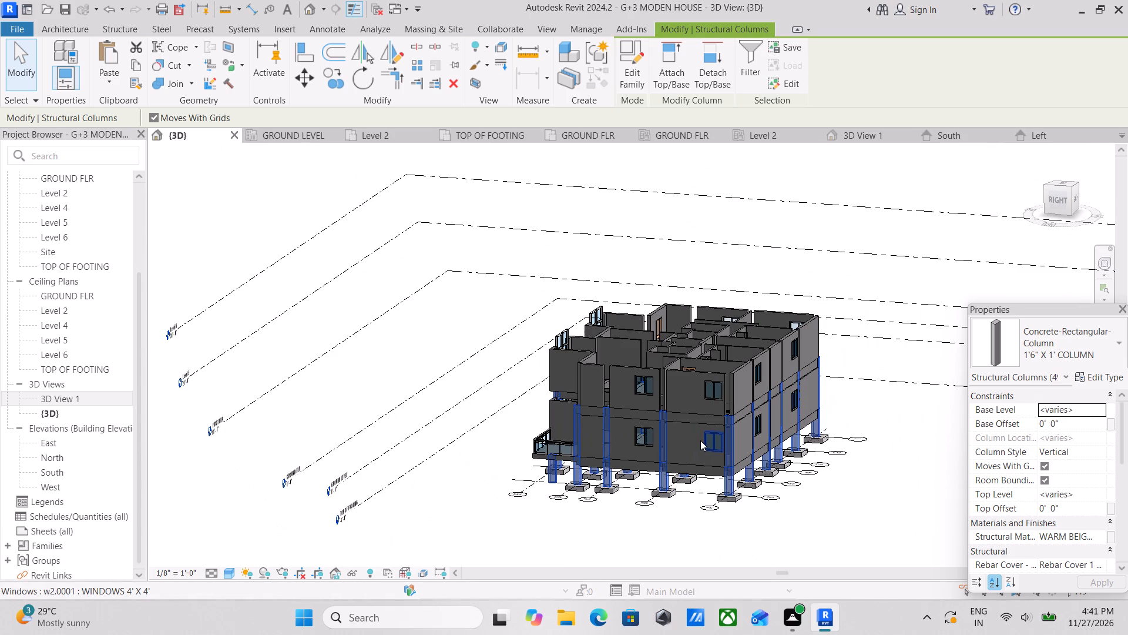
{"action": "middle_click_drag", "start_coordinate": [687, 434], "coordinate": [869, 405], "text": "shift"}
{"action": "scroll", "coordinate": [812, 413], "scroll_direction": "up", "scroll_amount": 3}
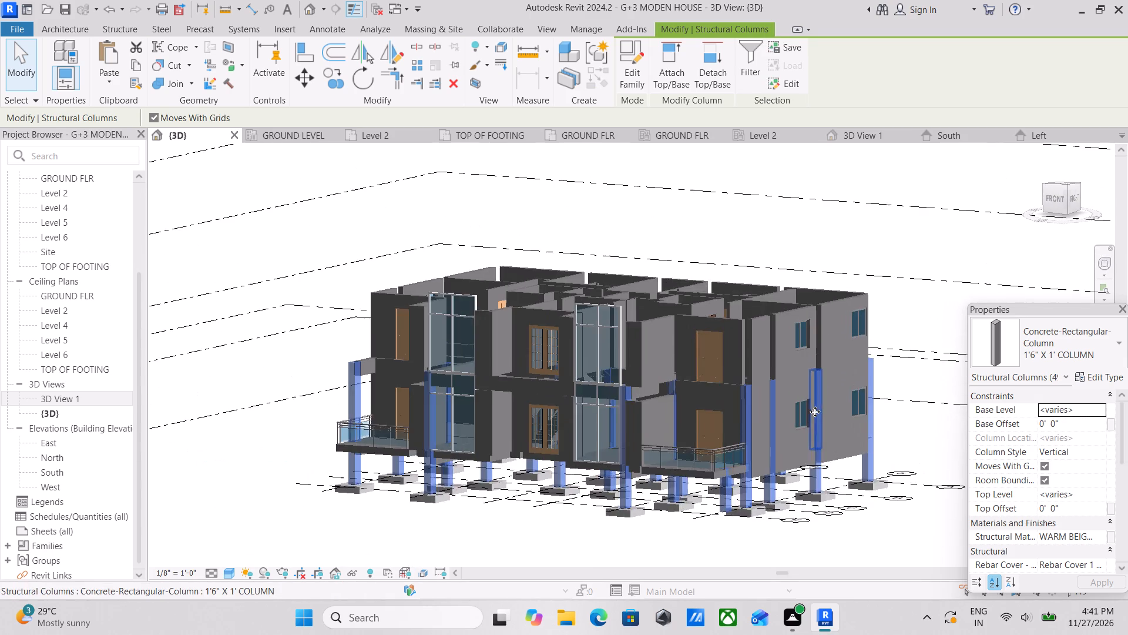
{"action": "middle_click_drag", "start_coordinate": [835, 409], "coordinate": [807, 413]}
{"action": "middle_click_drag", "start_coordinate": [801, 416], "coordinate": [852, 413], "text": "shift"}
{"action": "scroll", "coordinate": [852, 413], "scroll_direction": "up", "scroll_amount": 3, "text": "shift"}
{"action": "scroll", "coordinate": [753, 391], "scroll_direction": "up", "scroll_amount": 2}
{"action": "scroll", "coordinate": [627, 361], "scroll_direction": "down", "scroll_amount": 2}
{"action": "middle_click_drag", "start_coordinate": [627, 361], "coordinate": [717, 417]}
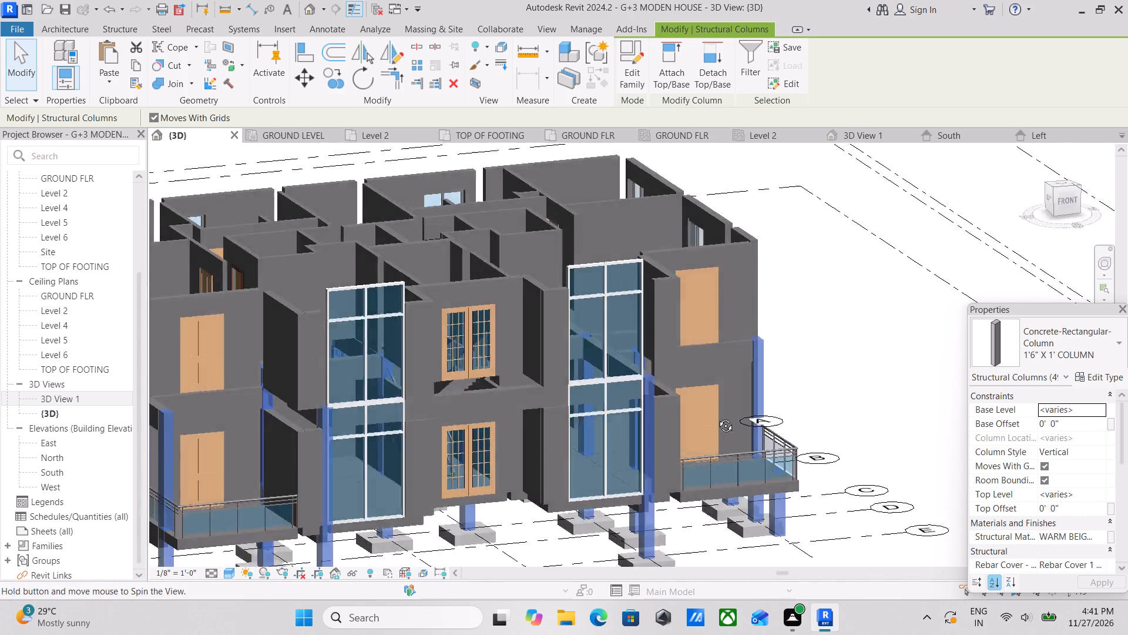
{"action": "middle_click_drag", "start_coordinate": [717, 417], "coordinate": [734, 423]}
{"action": "middle_click_drag", "start_coordinate": [397, 394], "coordinate": [543, 353], "text": "shift"}
{"action": "scroll", "coordinate": [543, 353], "scroll_direction": "up", "scroll_amount": 1}
{"action": "middle_click_drag", "start_coordinate": [522, 357], "coordinate": [542, 350]}
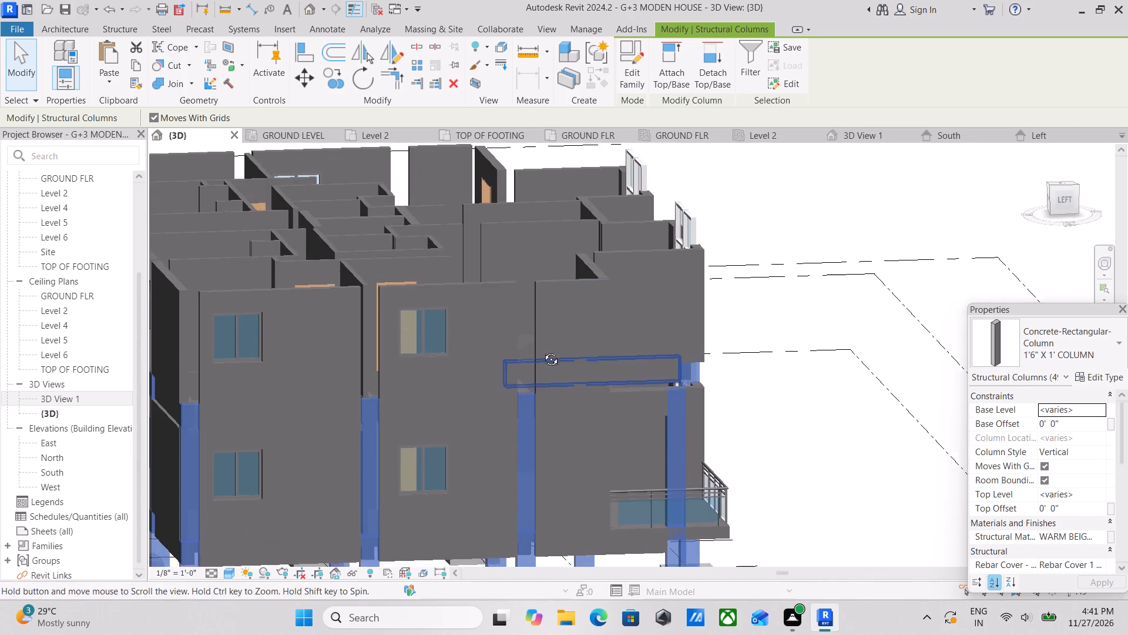
{"action": "middle_click_drag", "start_coordinate": [542, 350], "coordinate": [581, 345]}
{"action": "middle_click_drag", "start_coordinate": [581, 345], "coordinate": [568, 300], "text": "shift"}
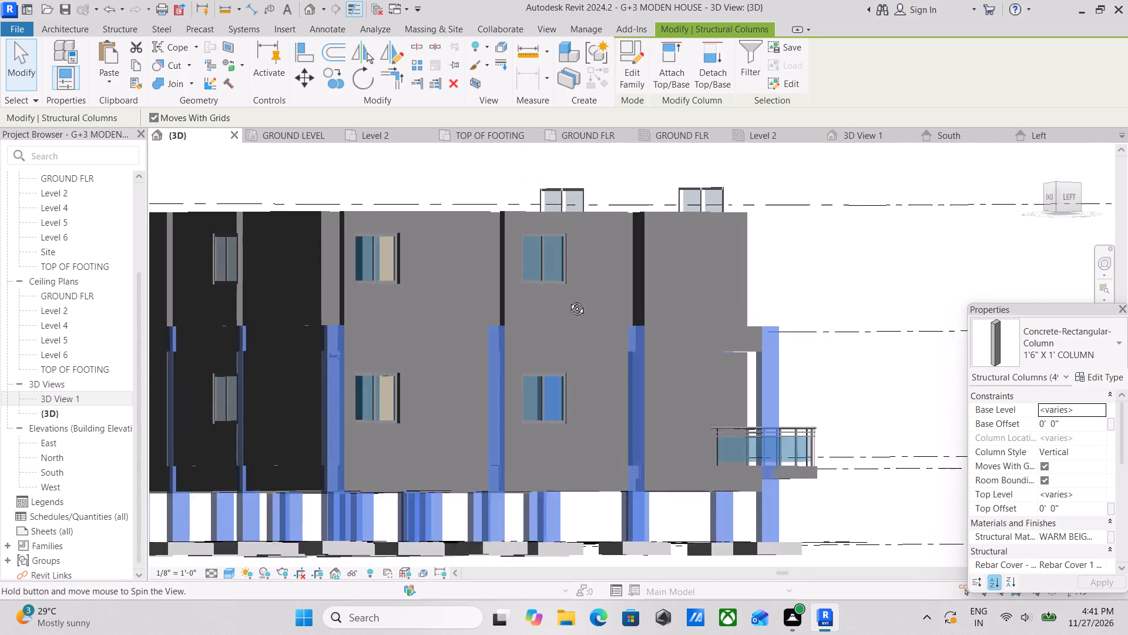
{"action": "middle_click_drag", "start_coordinate": [568, 300], "coordinate": [448, 339], "text": "shift"}
{"action": "middle_click_drag", "start_coordinate": [550, 342], "coordinate": [510, 366], "text": "shift"}
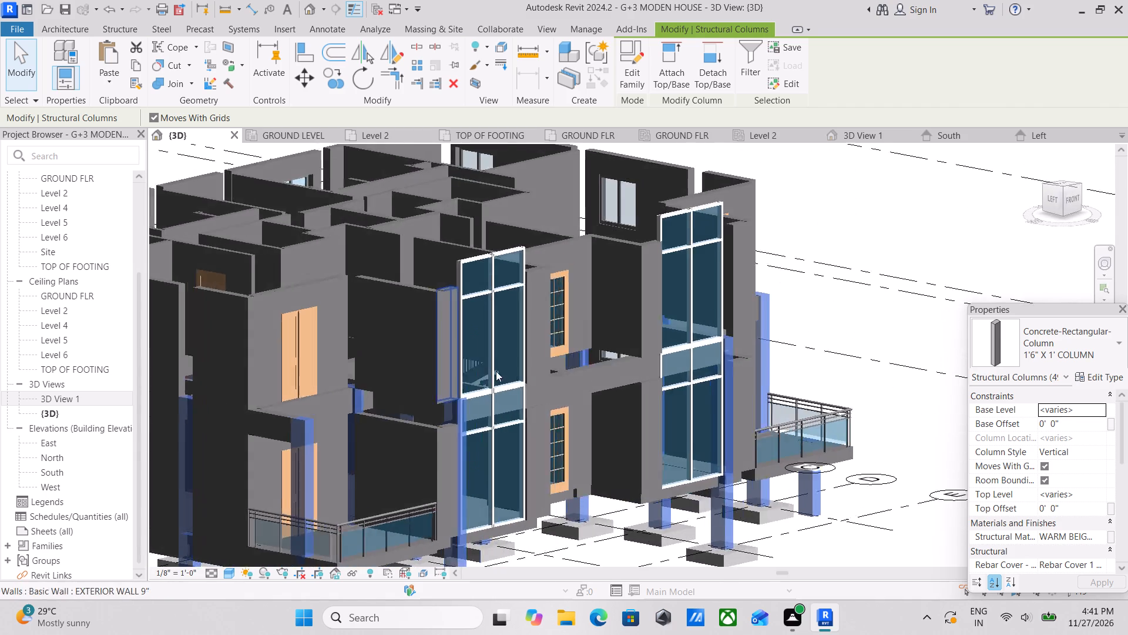
{"action": "middle_click_drag", "start_coordinate": [488, 374], "coordinate": [701, 256]}
{"action": "middle_click_drag", "start_coordinate": [690, 263], "coordinate": [606, 287], "text": "shift"}
{"action": "scroll", "coordinate": [599, 289], "scroll_direction": "down", "scroll_amount": 2}
{"action": "middle_click_drag", "start_coordinate": [518, 289], "coordinate": [593, 327], "text": "shift"}
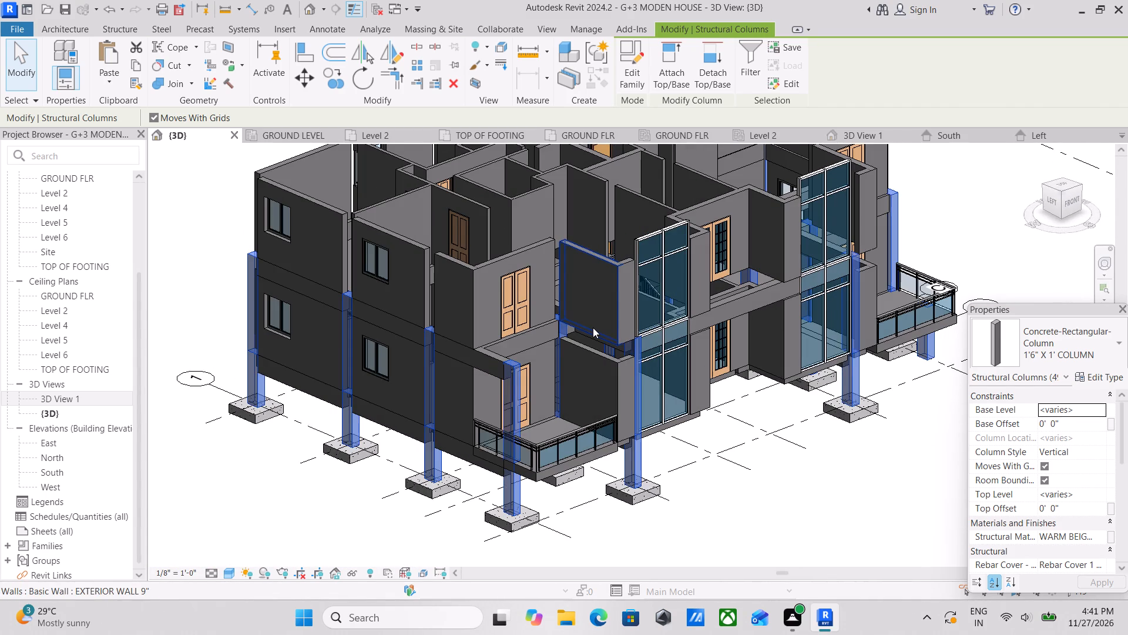
{"action": "middle_click_drag", "start_coordinate": [593, 327], "coordinate": [622, 325], "text": "shift"}
{"action": "middle_click_drag", "start_coordinate": [623, 325], "coordinate": [673, 330], "text": "shift"}
{"action": "scroll", "coordinate": [689, 419], "scroll_direction": "up", "scroll_amount": 3}
{"action": "middle_click_drag", "start_coordinate": [746, 350], "coordinate": [729, 331], "text": "shift"}
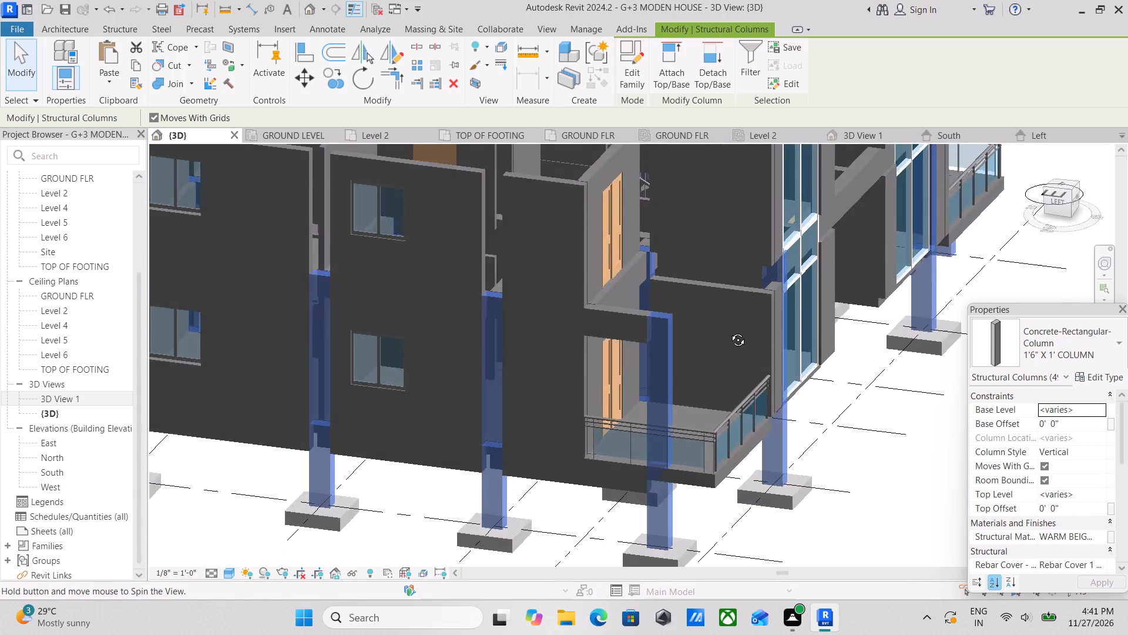
{"action": "middle_click_drag", "start_coordinate": [729, 331], "coordinate": [715, 323], "text": "shift"}
{"action": "scroll", "coordinate": [704, 325], "scroll_direction": "down", "scroll_amount": 1}
{"action": "middle_click_drag", "start_coordinate": [705, 328], "coordinate": [711, 349]}
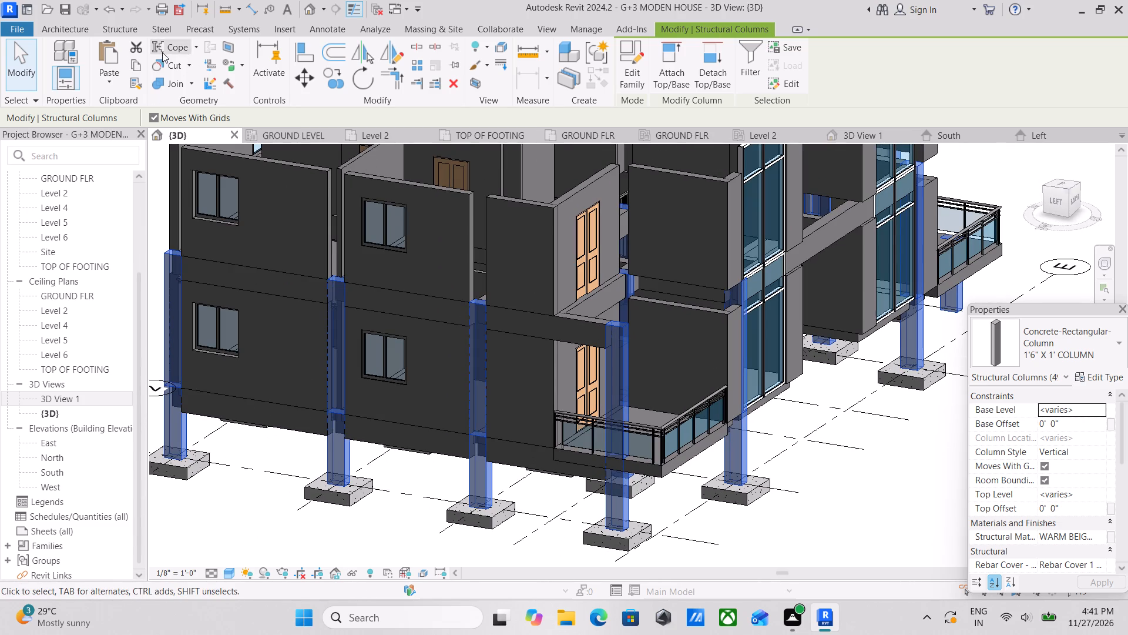
Copy the selected structural columns to the clipboard and paste them aligned to the FIRST FLR level.
{"action": "left_click", "coordinate": [143, 63]}
{"action": "left_click", "coordinate": [109, 87]}
{"action": "left_click", "coordinate": [178, 140]}
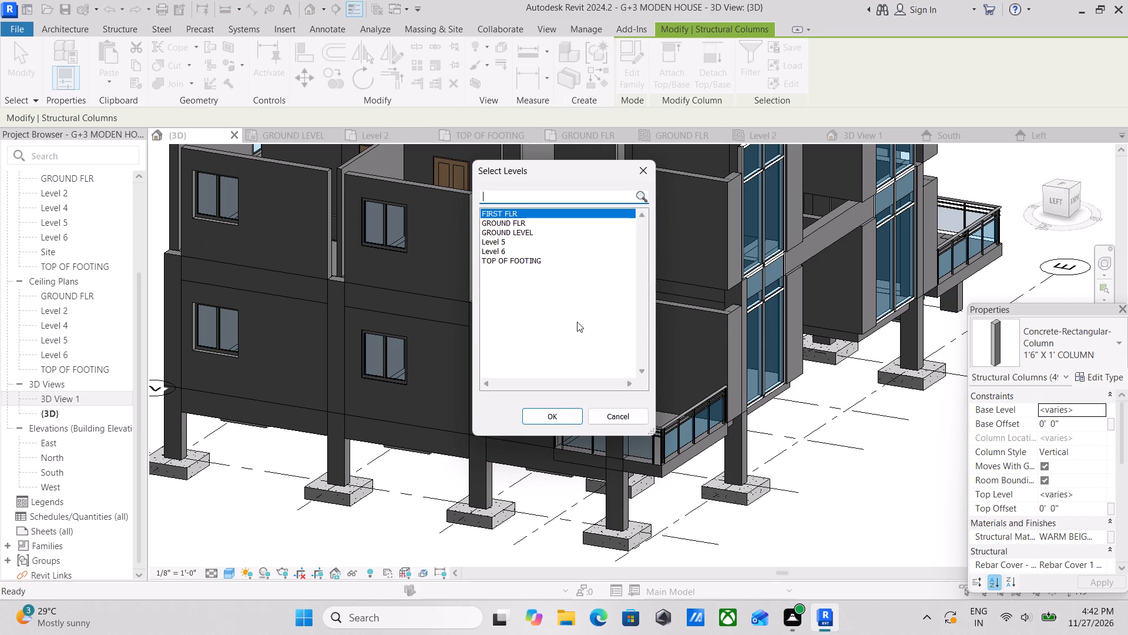
{"action": "left_click", "coordinate": [553, 415]}
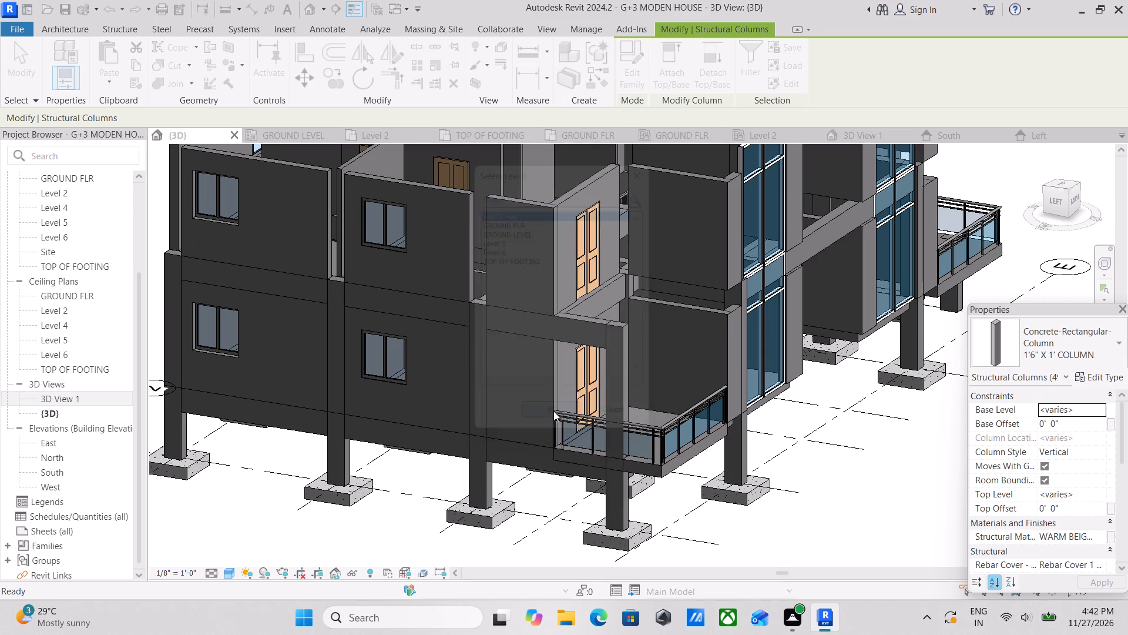
Check the pasted columns from the left and front of the house, and clear the selection.
{"action": "scroll", "coordinate": [582, 277], "scroll_direction": "down", "scroll_amount": 2}
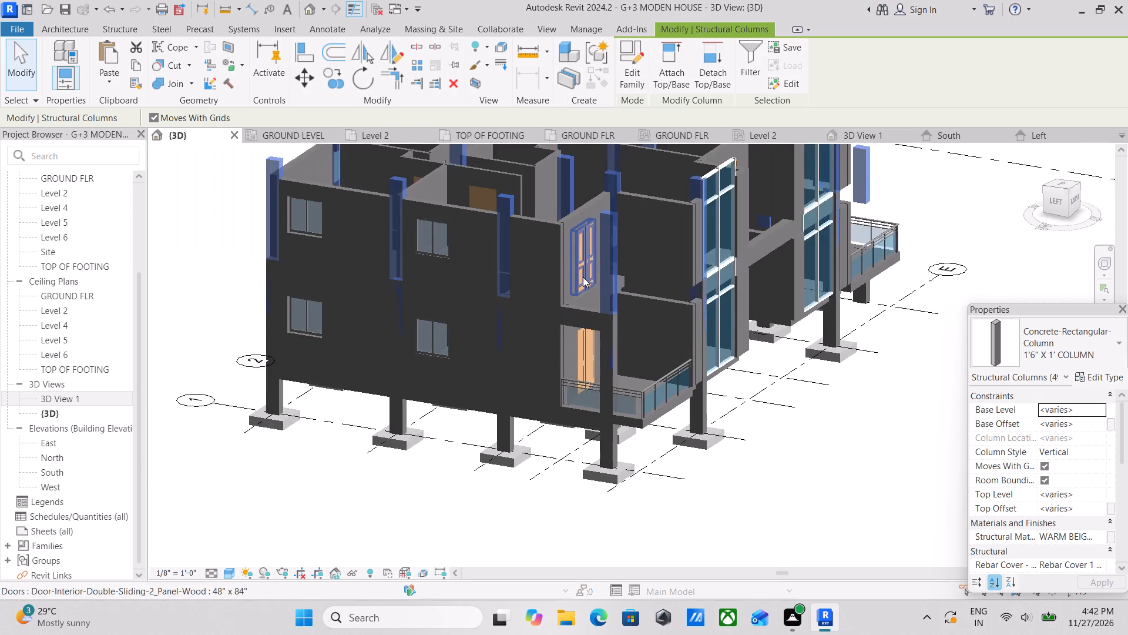
{"action": "middle_click_drag", "start_coordinate": [583, 277], "coordinate": [700, 251], "text": "shift"}
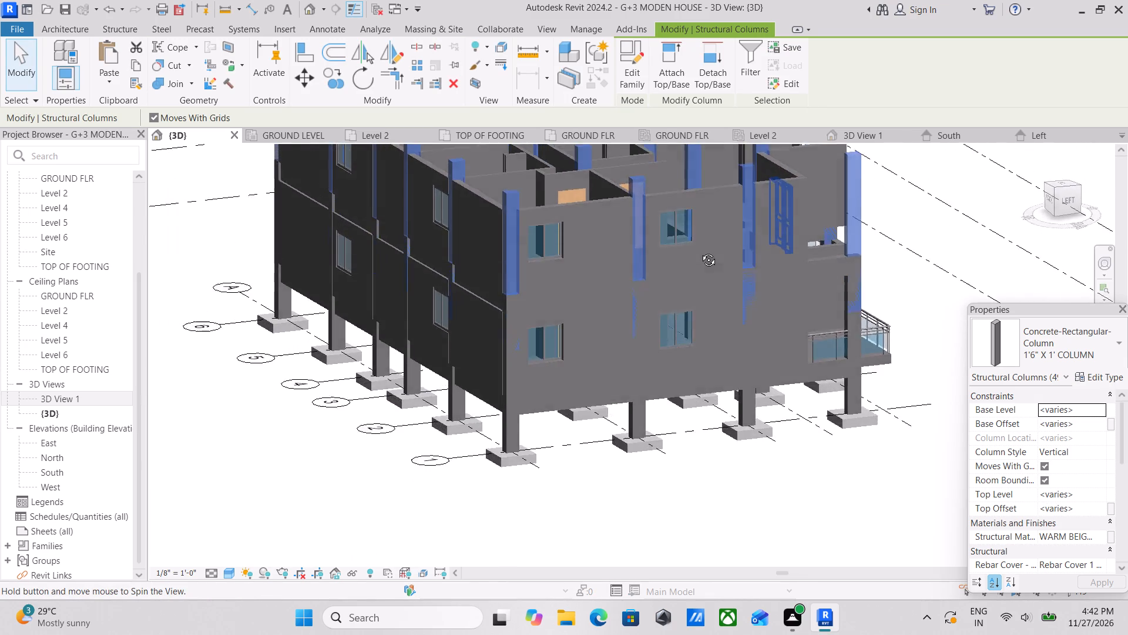
{"action": "middle_click_drag", "start_coordinate": [700, 251], "coordinate": [381, 246], "text": "shift"}
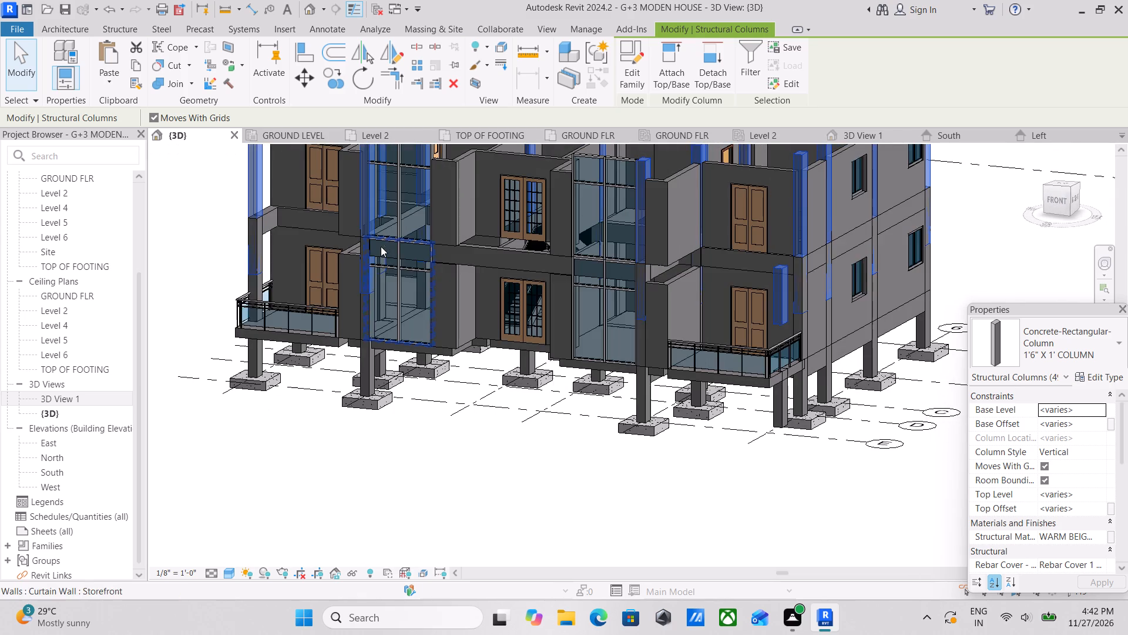
{"action": "middle_click_drag", "start_coordinate": [575, 279], "coordinate": [530, 287], "text": "shift"}
{"action": "middle_click_drag", "start_coordinate": [679, 329], "coordinate": [600, 364]}
{"action": "scroll", "coordinate": [599, 365], "scroll_direction": "up", "scroll_amount": 2}
{"action": "key", "text": "Escape"}
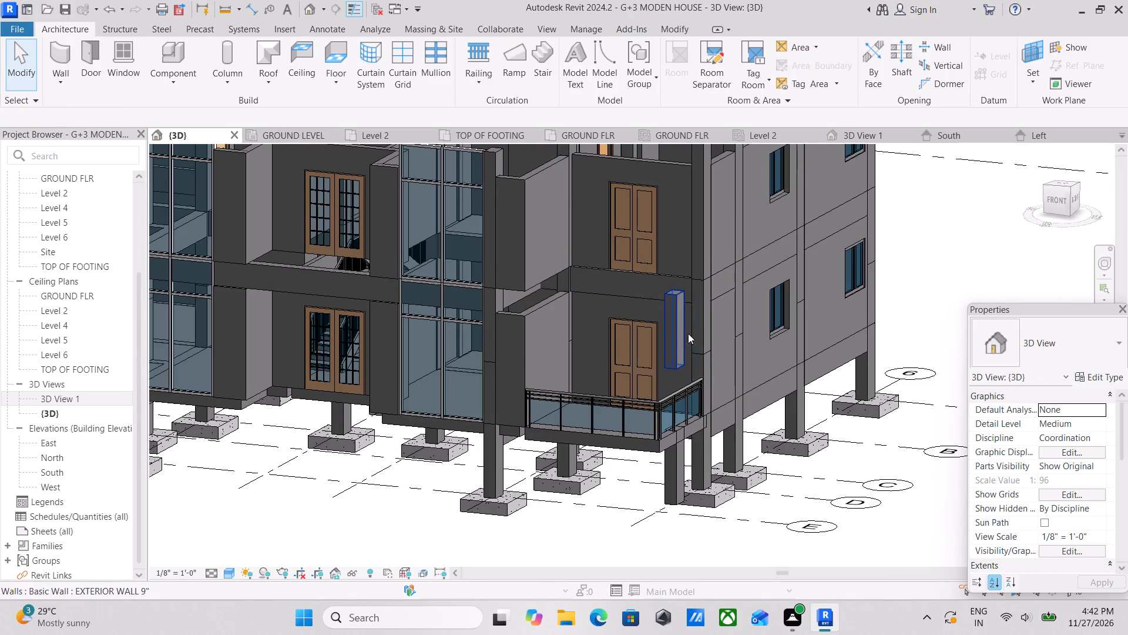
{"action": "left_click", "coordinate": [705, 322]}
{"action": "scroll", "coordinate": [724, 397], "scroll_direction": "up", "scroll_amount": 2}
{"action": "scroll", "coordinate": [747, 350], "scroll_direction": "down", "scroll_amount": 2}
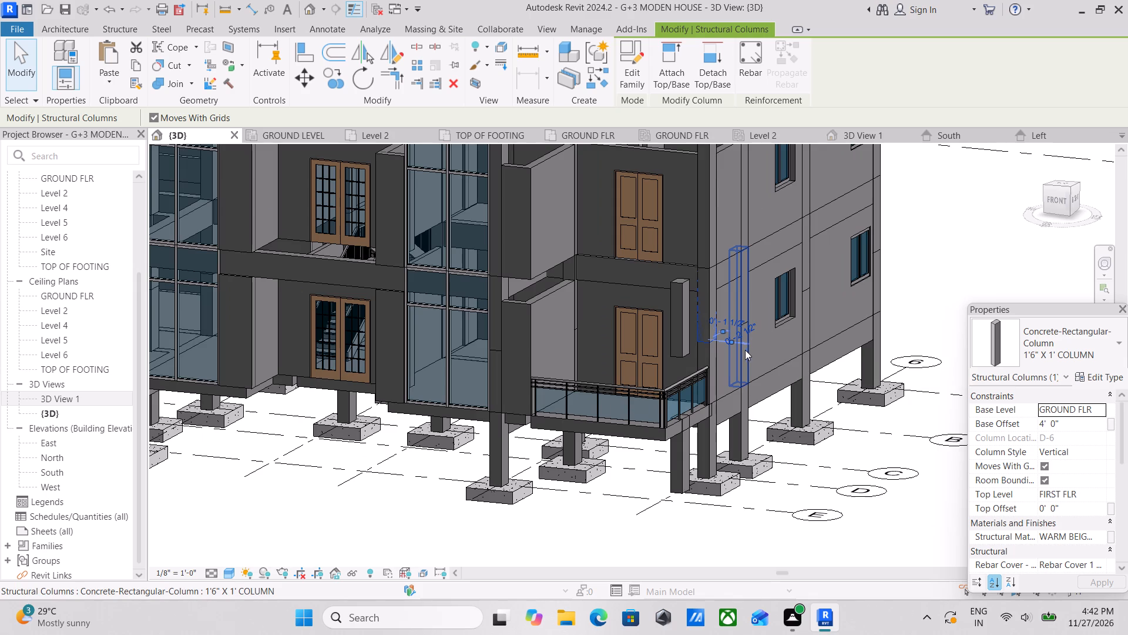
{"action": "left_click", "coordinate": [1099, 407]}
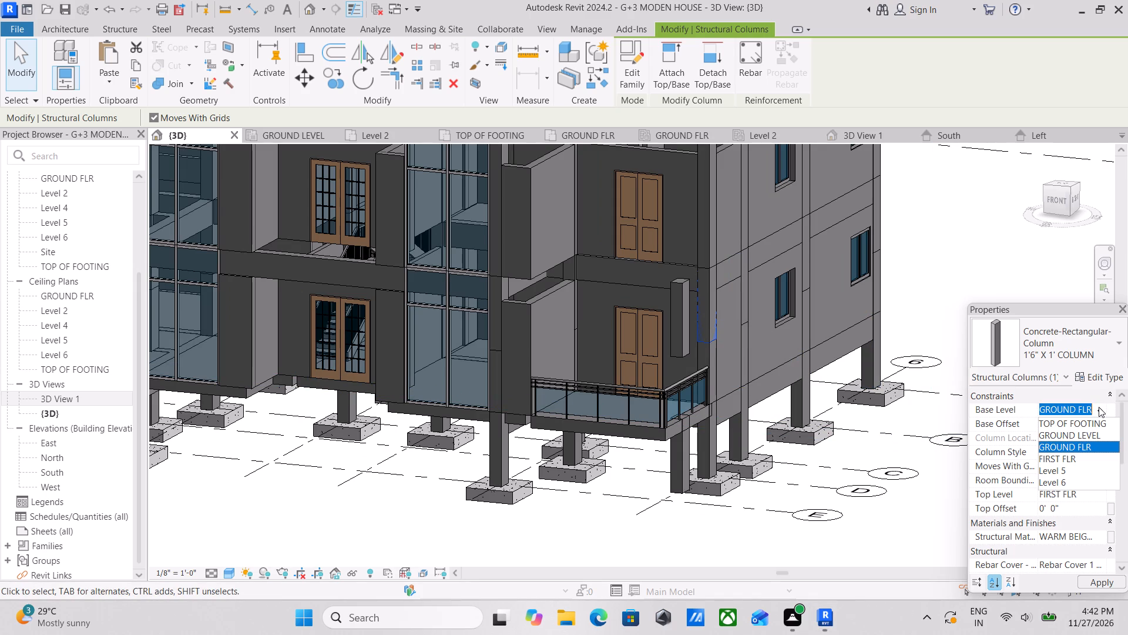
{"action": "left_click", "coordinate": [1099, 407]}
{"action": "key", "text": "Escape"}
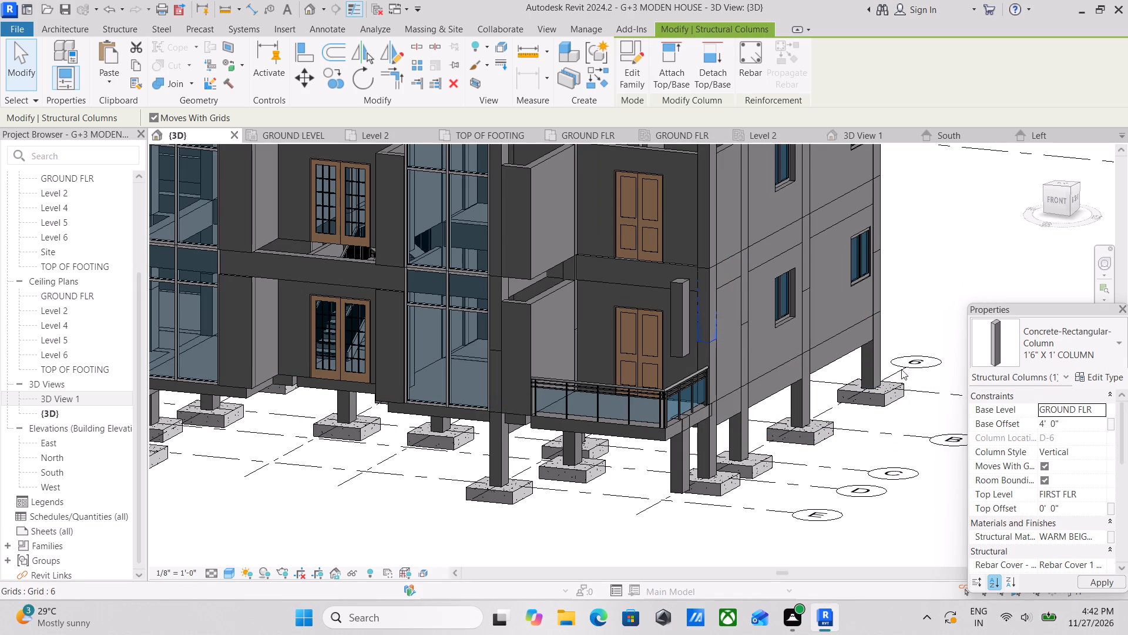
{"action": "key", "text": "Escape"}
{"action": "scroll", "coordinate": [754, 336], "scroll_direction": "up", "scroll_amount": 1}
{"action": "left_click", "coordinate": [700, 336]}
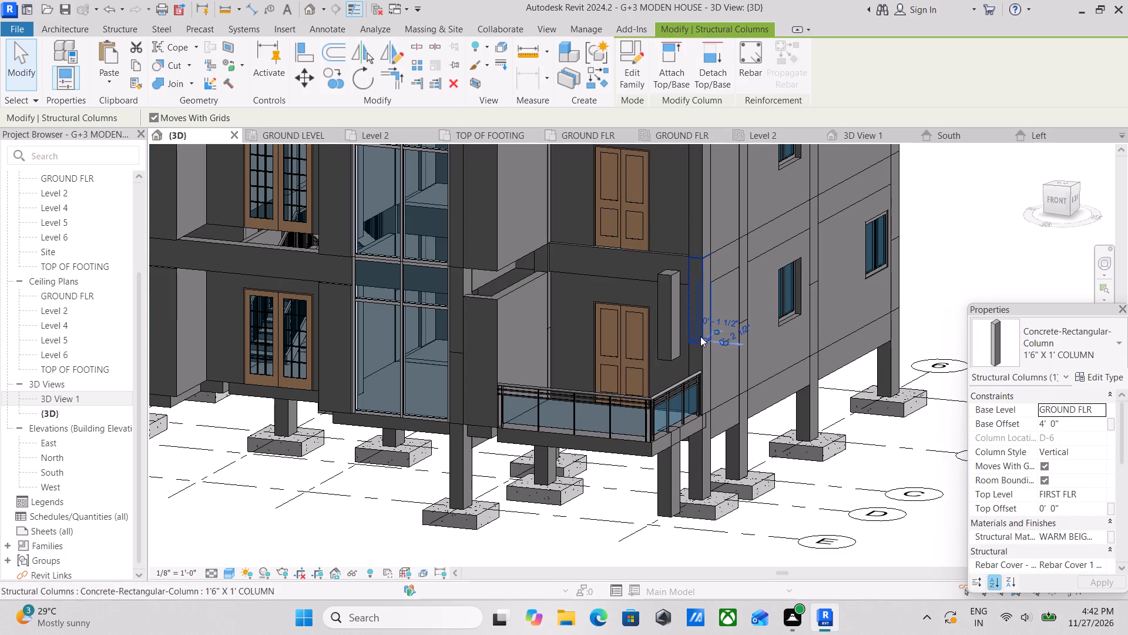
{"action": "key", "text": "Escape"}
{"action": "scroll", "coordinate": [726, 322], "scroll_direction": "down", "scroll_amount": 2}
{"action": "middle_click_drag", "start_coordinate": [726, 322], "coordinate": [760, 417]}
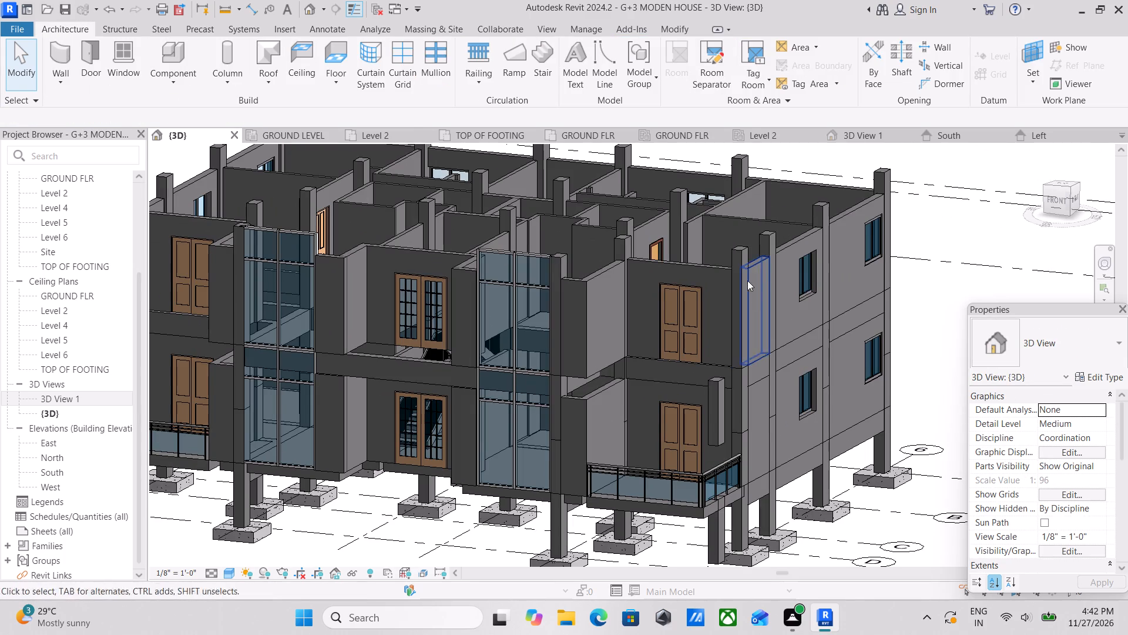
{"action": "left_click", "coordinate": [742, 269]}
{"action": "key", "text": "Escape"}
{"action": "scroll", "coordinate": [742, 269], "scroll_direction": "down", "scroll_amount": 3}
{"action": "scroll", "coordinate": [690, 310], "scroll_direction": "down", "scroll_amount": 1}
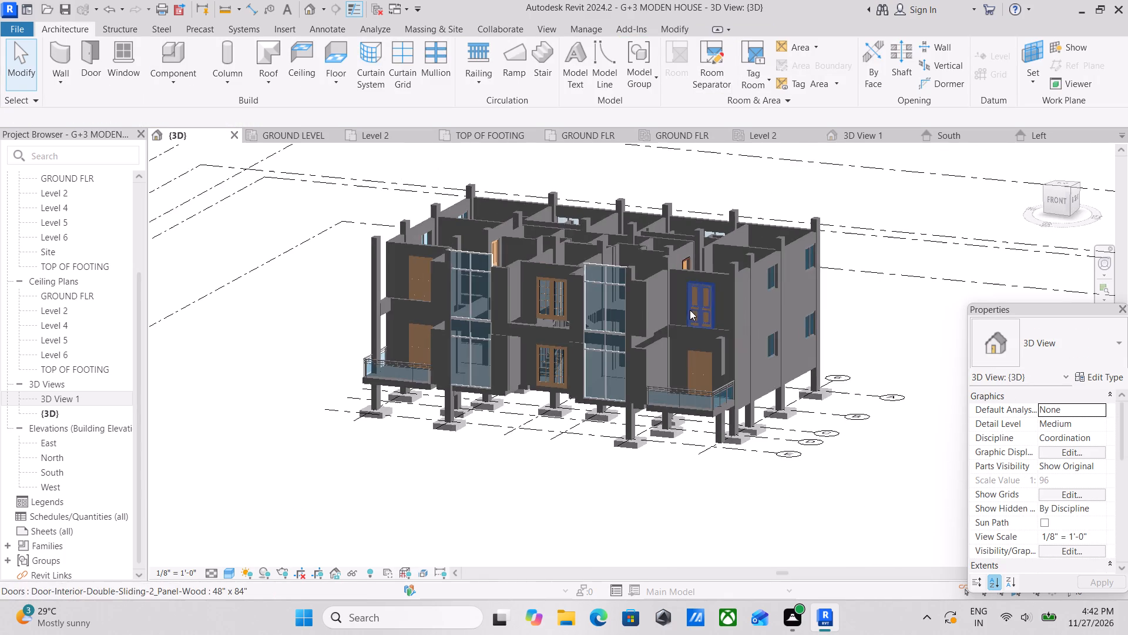
Select all instances of the Concrete-Rectangular Beam 12 x 24 type, starting from a FIRST FLR beam on the house's left side.
{"action": "middle_click_drag", "start_coordinate": [657, 315], "coordinate": [860, 355], "text": "shift"}
{"action": "middle_click_drag", "start_coordinate": [730, 349], "coordinate": [739, 385], "text": "shift"}
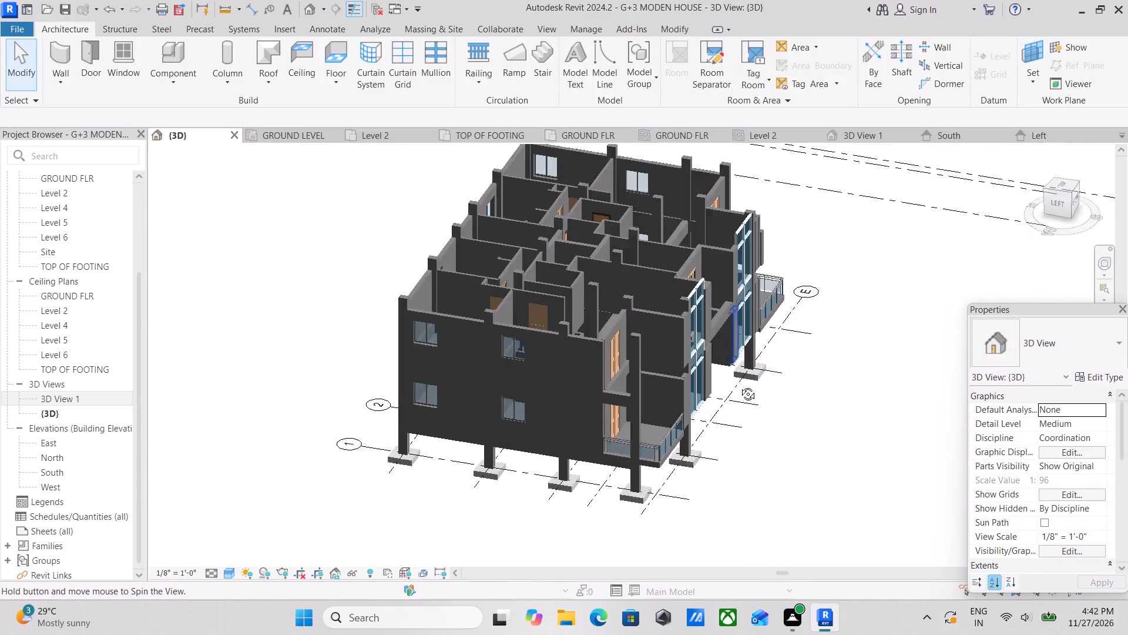
{"action": "middle_click_drag", "start_coordinate": [739, 385], "coordinate": [723, 383], "text": "shift"}
{"action": "middle_click_drag", "start_coordinate": [660, 372], "coordinate": [811, 308], "text": "shift"}
{"action": "middle_click_drag", "start_coordinate": [757, 335], "coordinate": [732, 320], "text": "shift"}
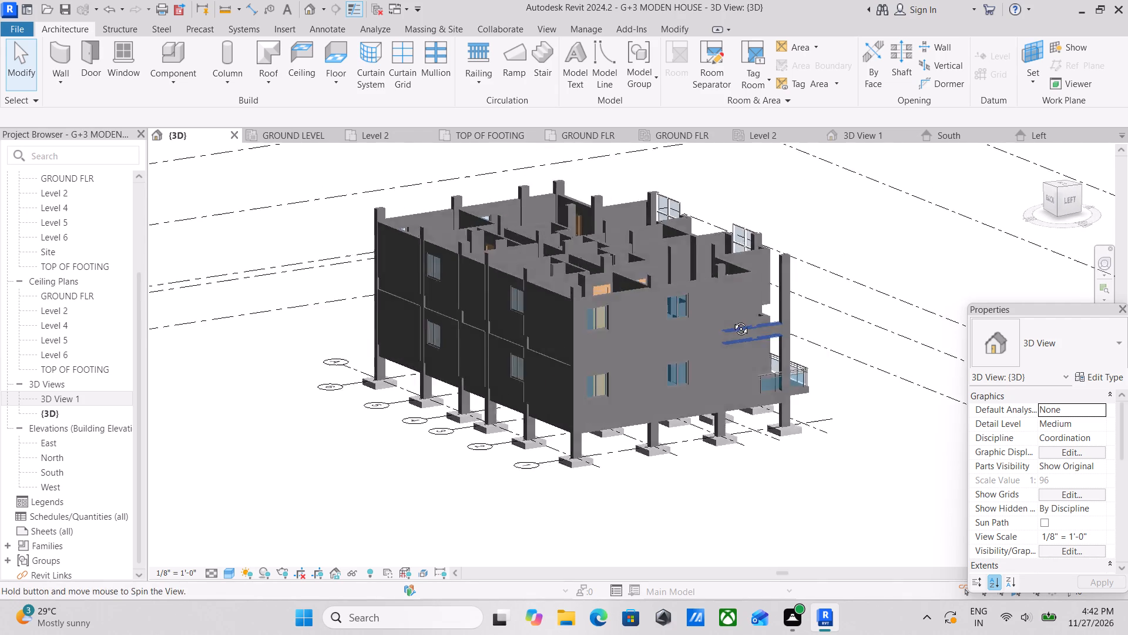
{"action": "middle_click_drag", "start_coordinate": [732, 320], "coordinate": [714, 315], "text": "shift"}
{"action": "scroll", "coordinate": [710, 418], "scroll_direction": "up", "scroll_amount": 3}
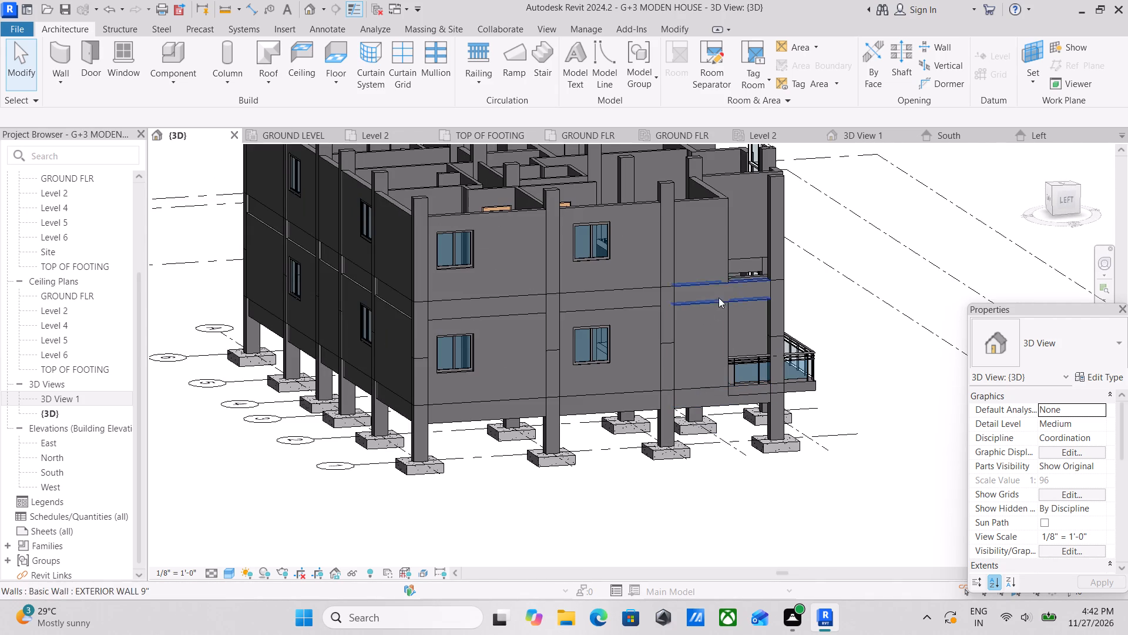
{"action": "left_click", "coordinate": [714, 302]}
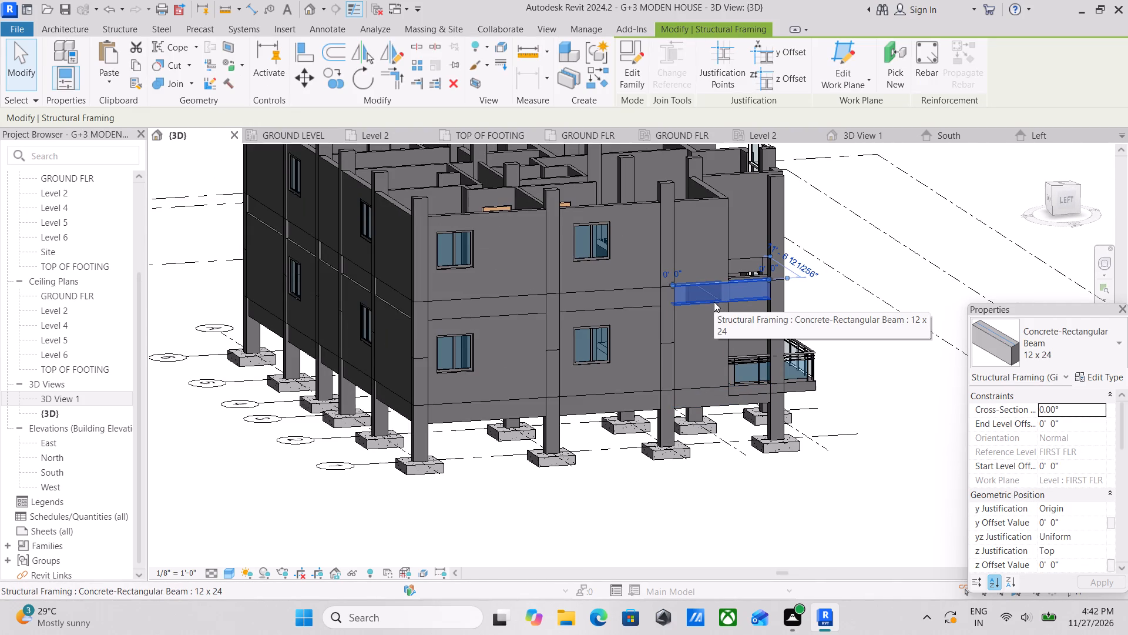
{"action": "type", "text": "sa"}
{"action": "scroll", "coordinate": [714, 302], "scroll_direction": "down", "scroll_amount": 1}
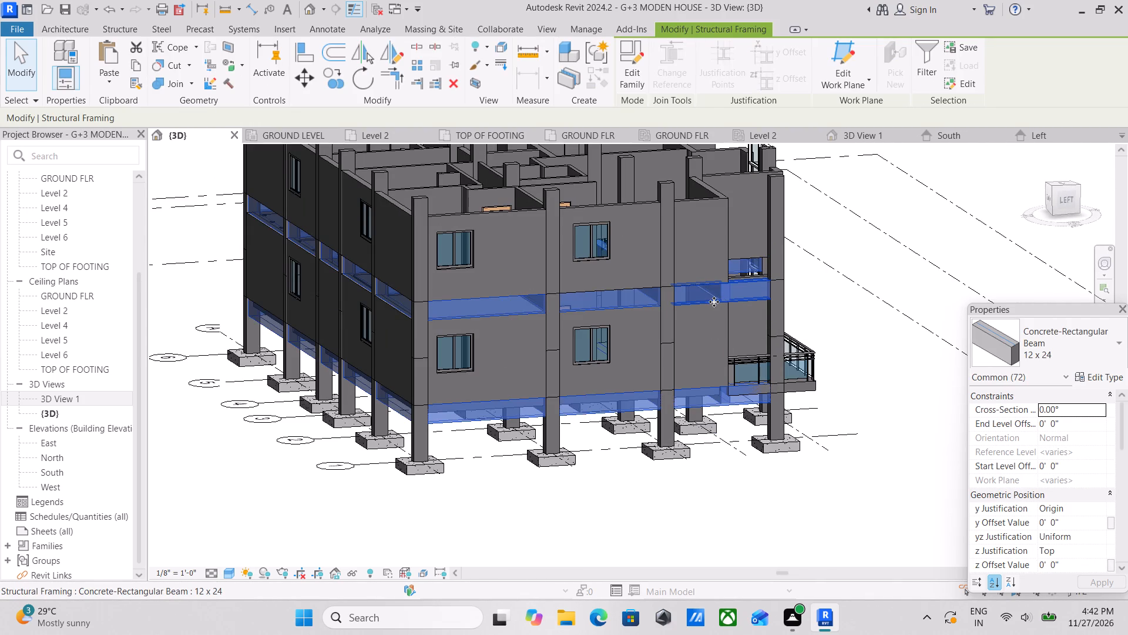
{"action": "scroll", "coordinate": [714, 302], "scroll_direction": "down", "scroll_amount": 1}
{"action": "middle_click", "coordinate": [644, 377]}
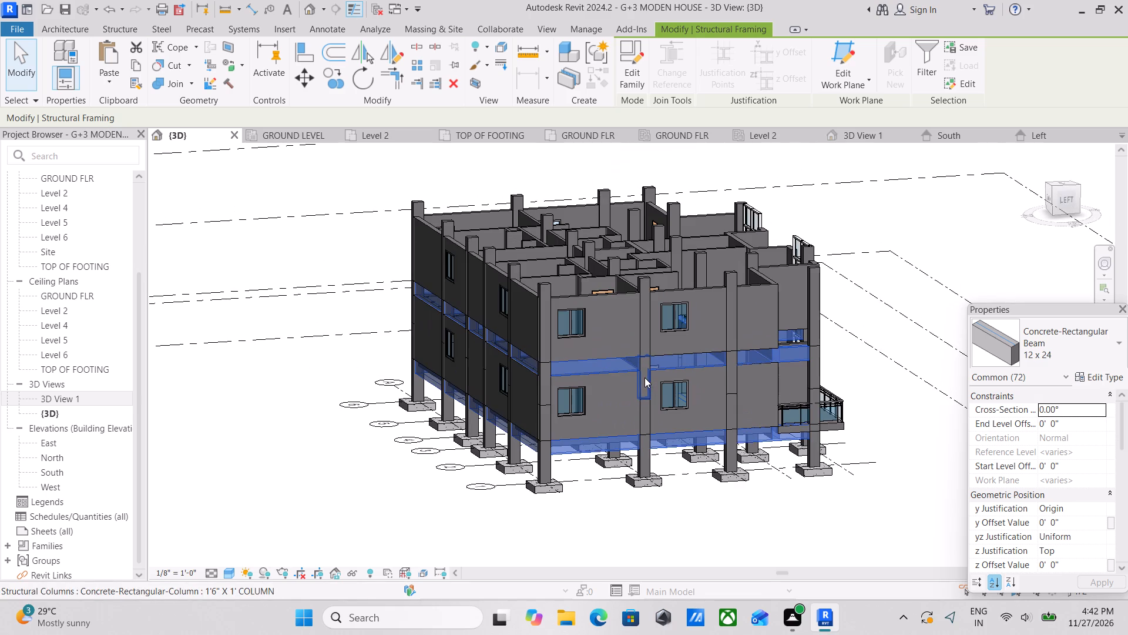
{"action": "middle_click_drag", "start_coordinate": [650, 372], "coordinate": [736, 420], "text": "shift"}
{"action": "middle_click_drag", "start_coordinate": [736, 419], "coordinate": [701, 407], "text": "shift"}
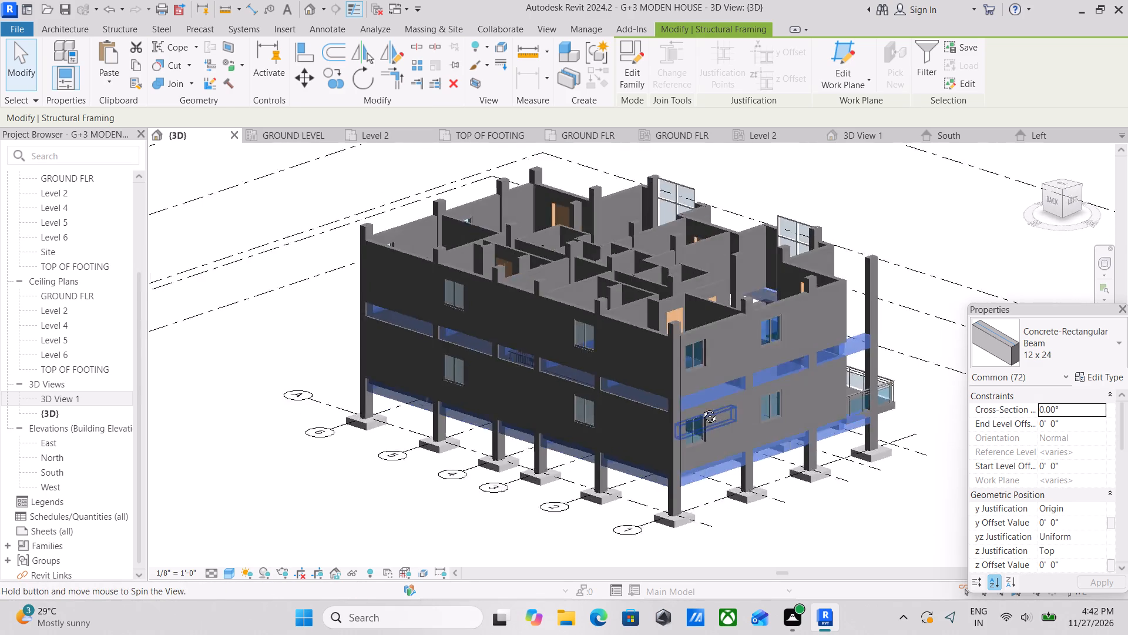
{"action": "middle_click_drag", "start_coordinate": [701, 407], "coordinate": [677, 407], "text": "shift"}
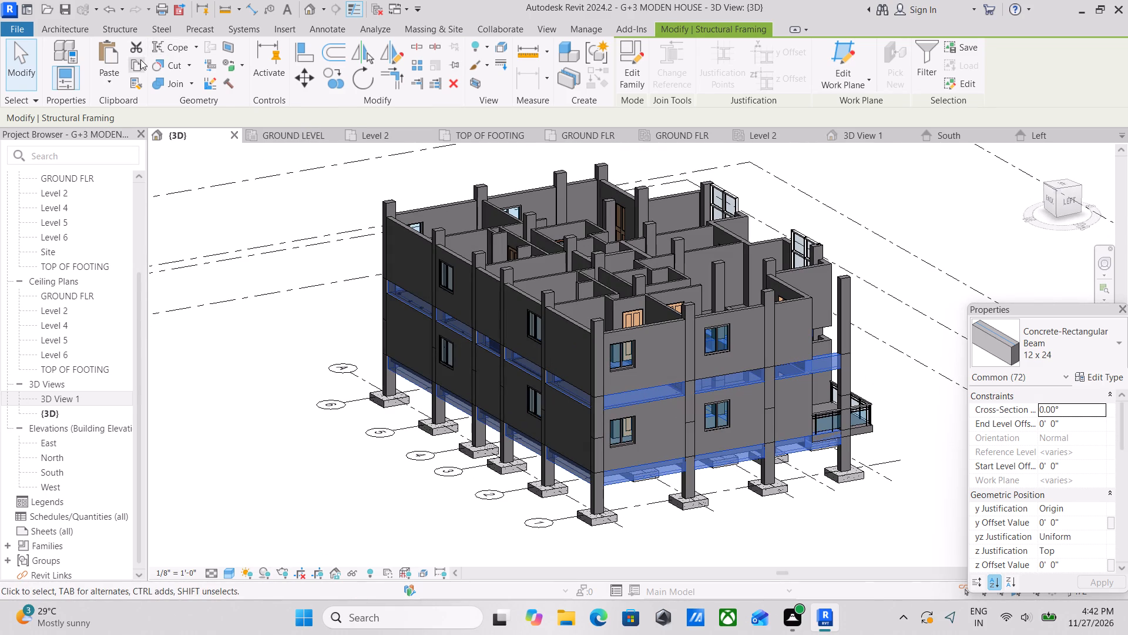
Copy the selected 12 x 24 beams, paste them aligned to the selected level, and clear the selection.
{"action": "left_click", "coordinate": [140, 59]}
{"action": "left_click", "coordinate": [113, 88]}
{"action": "left_click", "coordinate": [126, 132]}
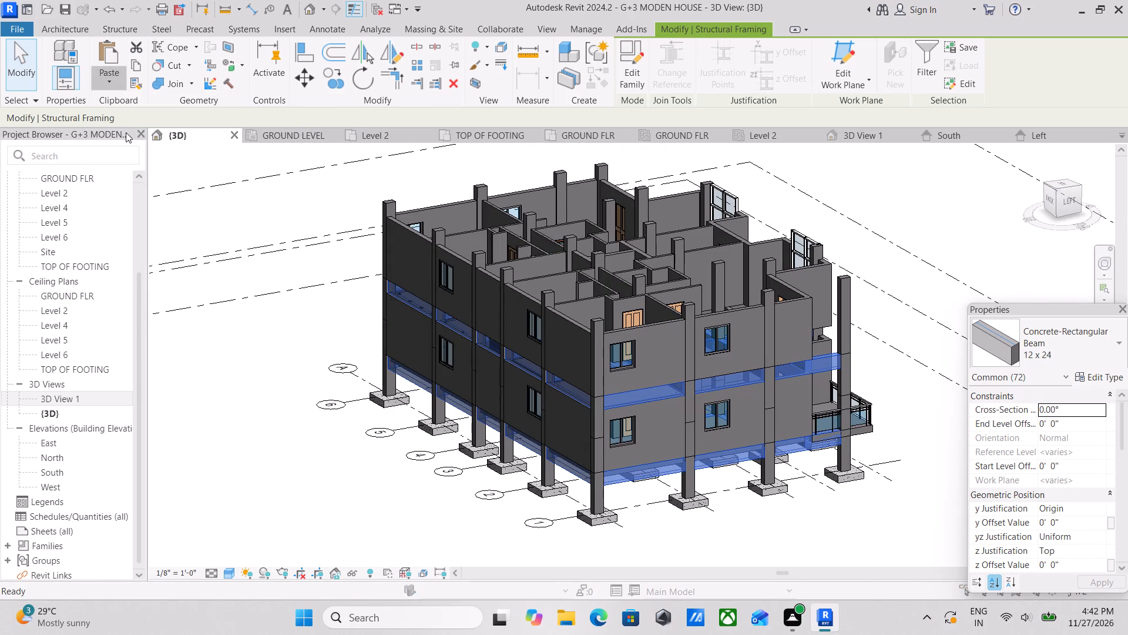
{"action": "left_click", "coordinate": [565, 415]}
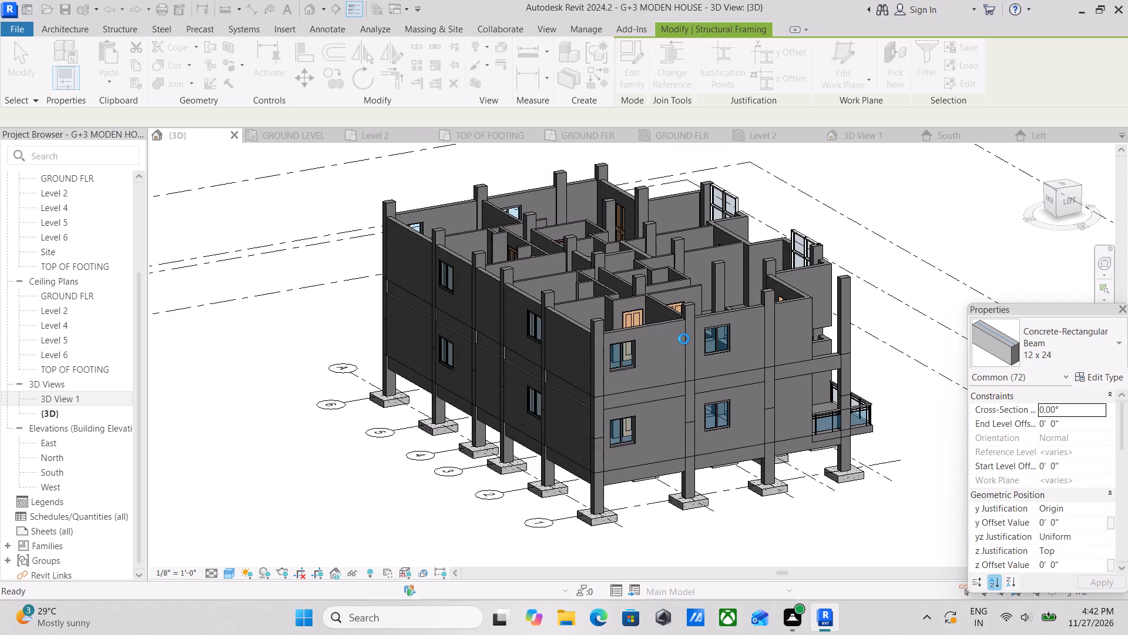
{"action": "middle_click_drag", "start_coordinate": [716, 336], "coordinate": [637, 341], "text": "shift"}
{"action": "scroll", "coordinate": [709, 336], "scroll_direction": "up", "scroll_amount": 1, "text": "shift"}
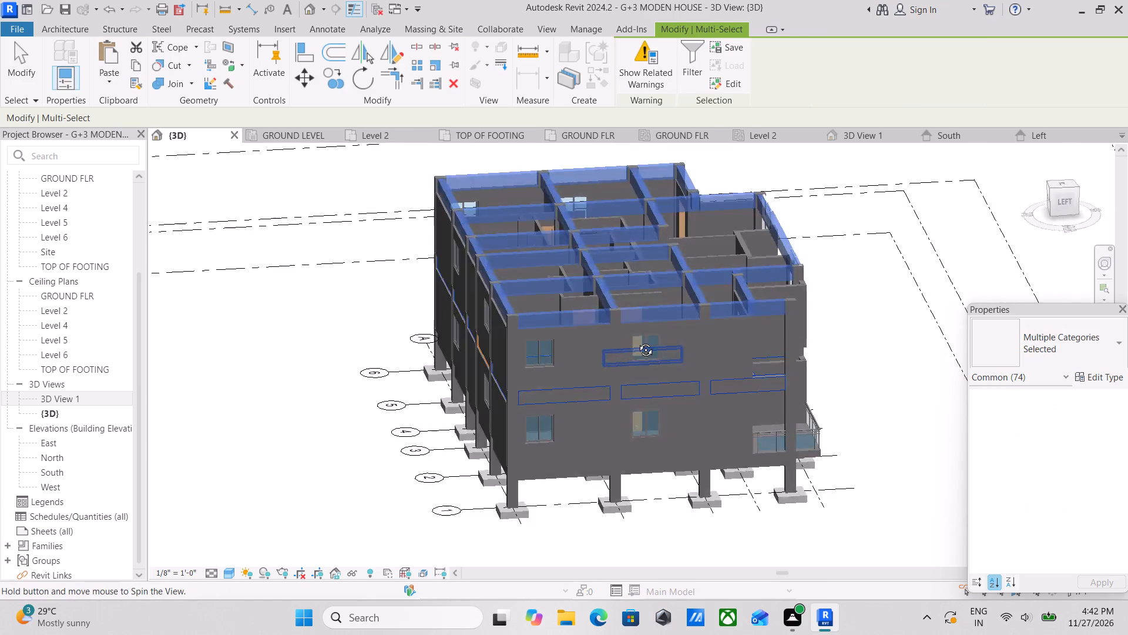
{"action": "middle_click_drag", "start_coordinate": [637, 341], "coordinate": [470, 330], "text": "shift"}
{"action": "middle_click_drag", "start_coordinate": [636, 325], "coordinate": [467, 359]}
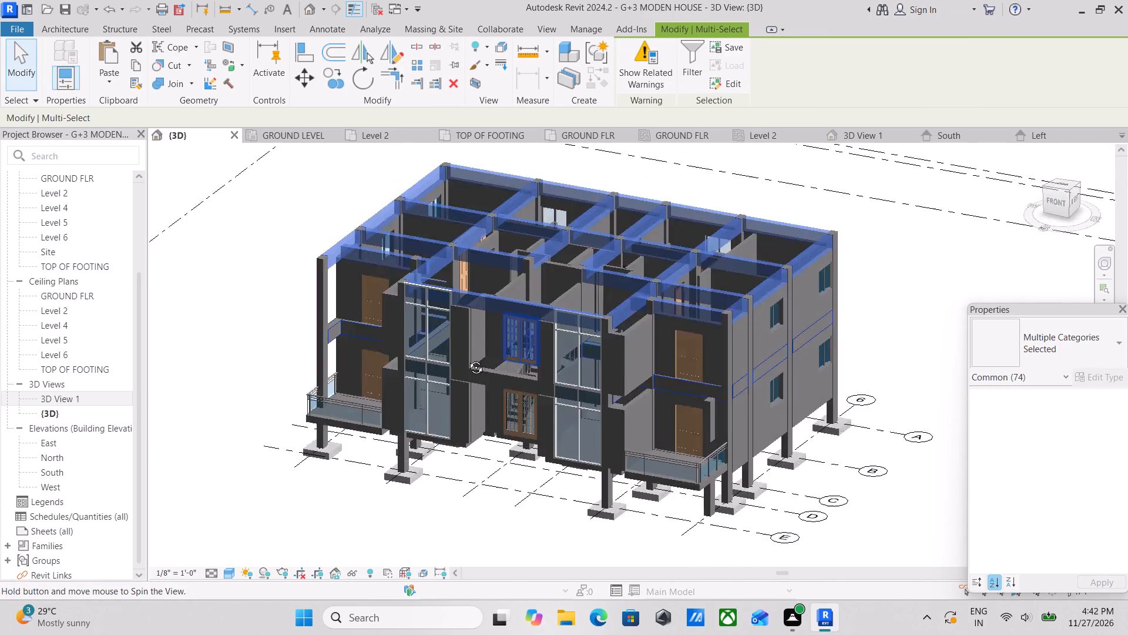
{"action": "middle_click_drag", "start_coordinate": [467, 359], "coordinate": [431, 360]}
{"action": "scroll", "coordinate": [431, 360], "scroll_direction": "up", "scroll_amount": 1}
{"action": "key", "text": "Escape"}
Examine the pasted beams and the FIRST FLR columns, including the one at grid D-6, from the front, sides and above.
{"action": "scroll", "coordinate": [562, 355], "scroll_direction": "up", "scroll_amount": 1}
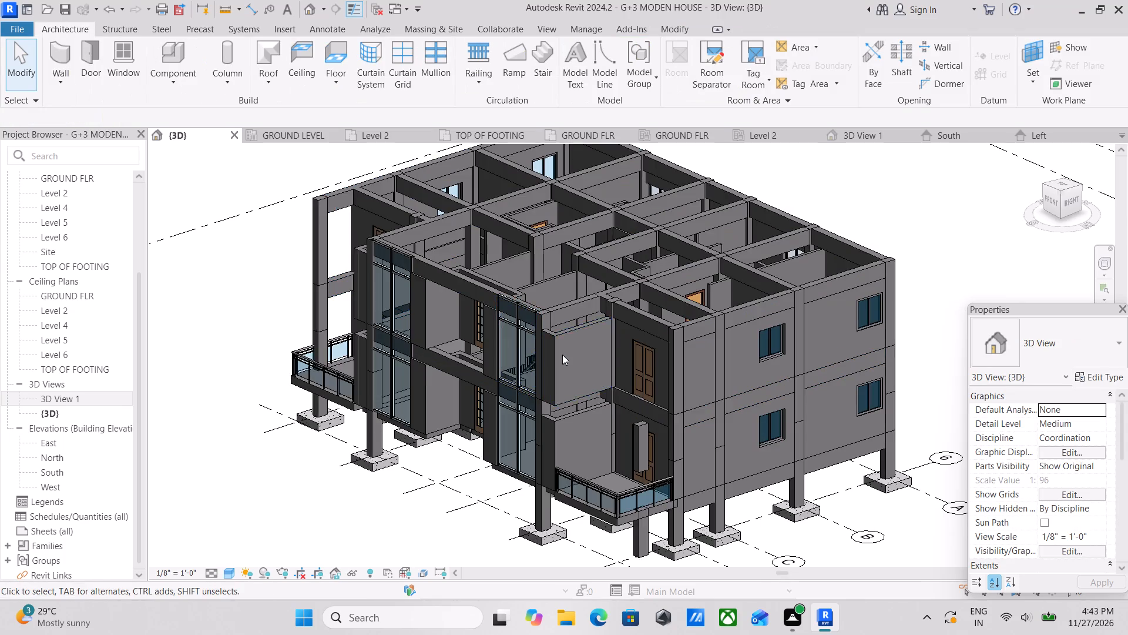
{"action": "scroll", "coordinate": [562, 355], "scroll_direction": "up", "scroll_amount": 1}
{"action": "scroll", "coordinate": [568, 351], "scroll_direction": "down", "scroll_amount": 3}
{"action": "middle_click_drag", "start_coordinate": [724, 355], "coordinate": [658, 360]}
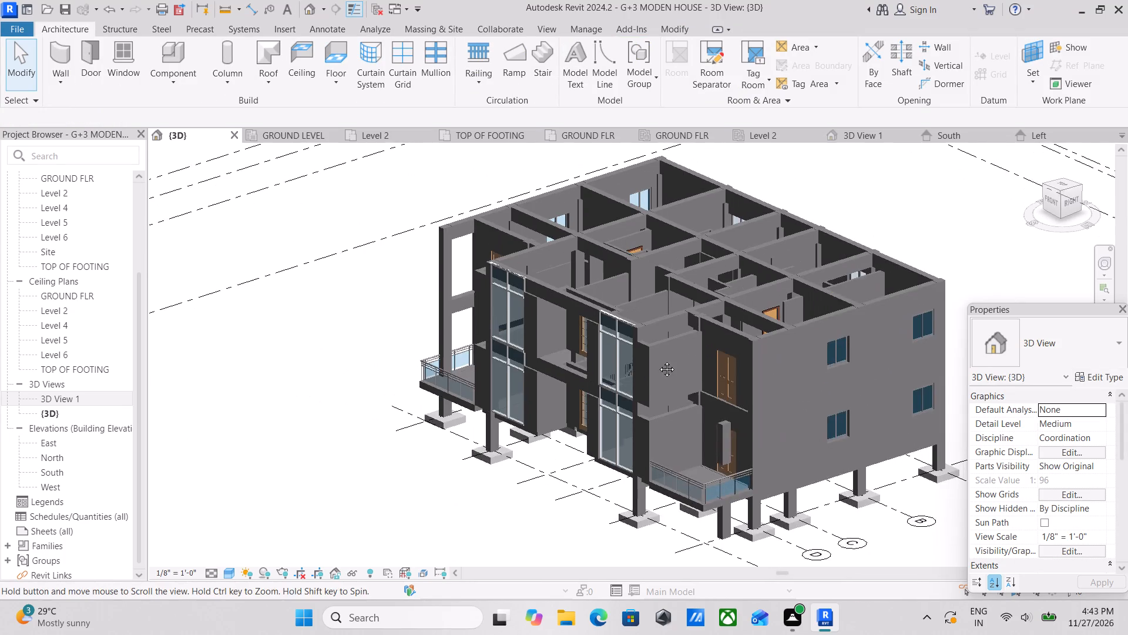
{"action": "middle_click_drag", "start_coordinate": [658, 360], "coordinate": [733, 380]}
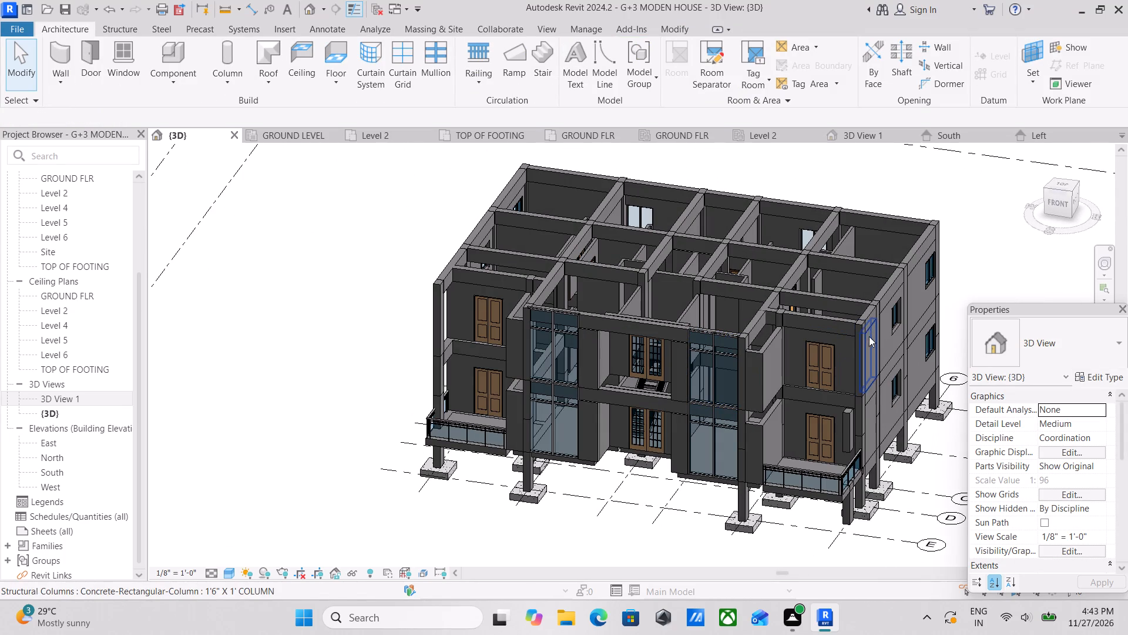
{"action": "left_click", "coordinate": [864, 341]}
{"action": "scroll", "coordinate": [855, 436], "scroll_direction": "up", "scroll_amount": 3}
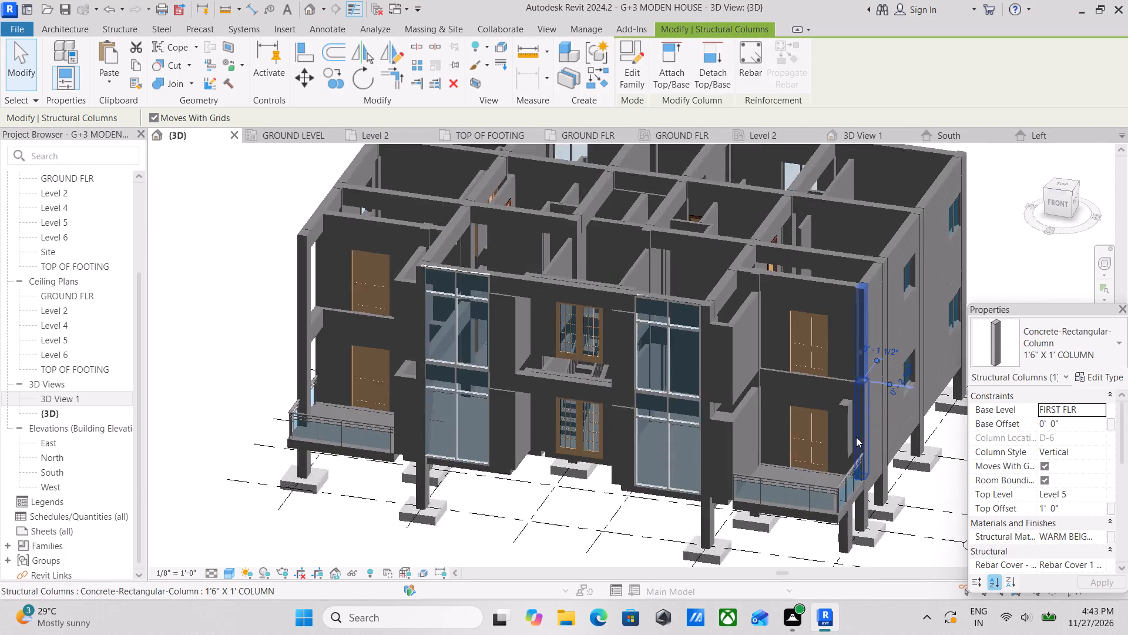
{"action": "scroll", "coordinate": [895, 364], "scroll_direction": "up", "scroll_amount": 3}
{"action": "key", "text": "Escape"}
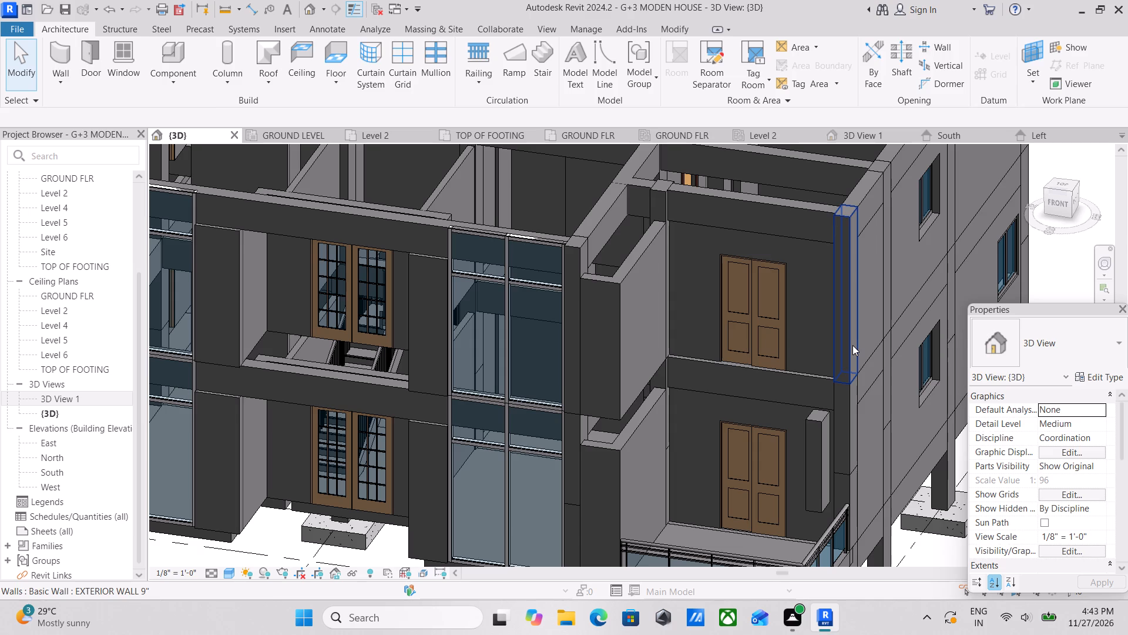
{"action": "left_click", "coordinate": [852, 345]}
{"action": "key", "text": "Escape"}
{"action": "scroll", "coordinate": [852, 345], "scroll_direction": "down", "scroll_amount": 3}
{"action": "middle_click_drag", "start_coordinate": [760, 350], "coordinate": [621, 361]}
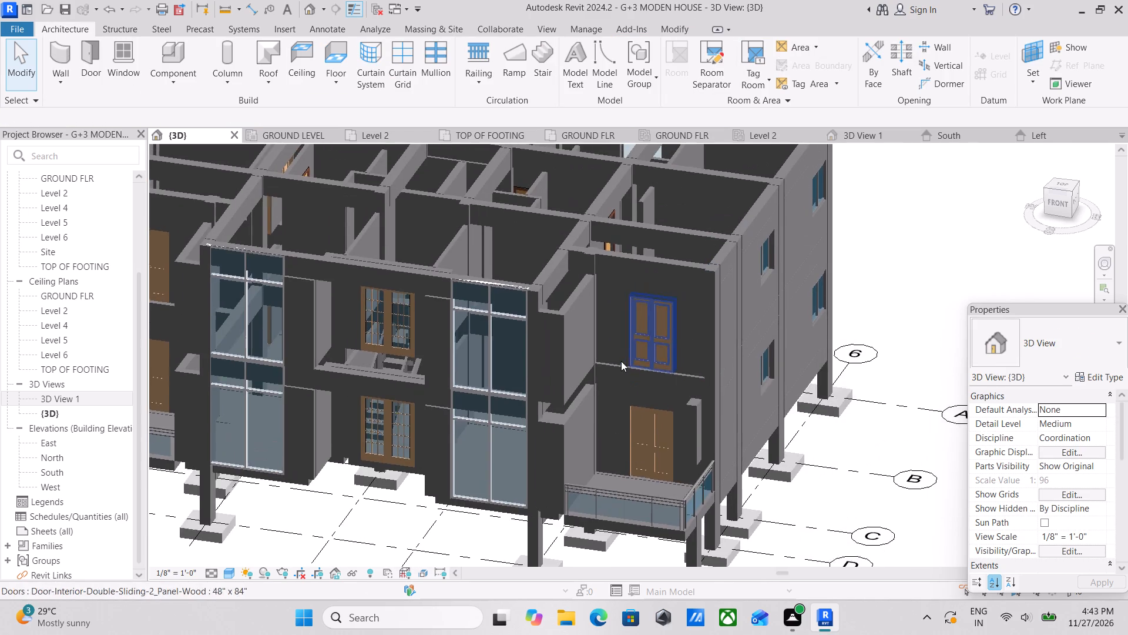
{"action": "middle_click_drag", "start_coordinate": [621, 361], "coordinate": [624, 360]}
{"action": "scroll", "coordinate": [614, 367], "scroll_direction": "down", "scroll_amount": 2}
{"action": "middle_click_drag", "start_coordinate": [599, 356], "coordinate": [748, 436], "text": "shift"}
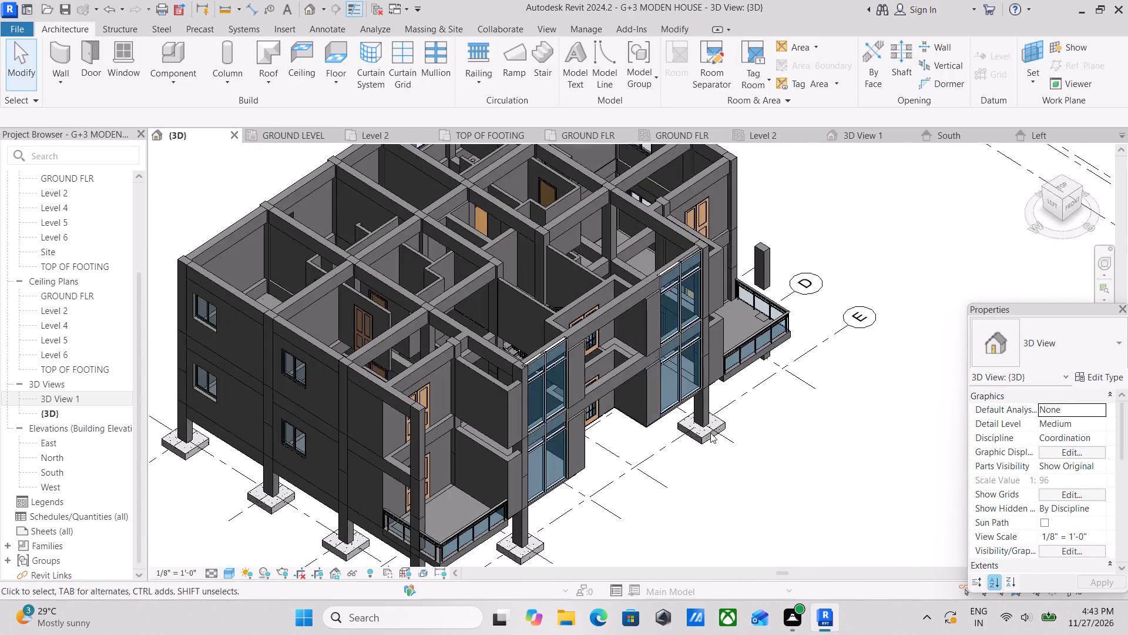
{"action": "middle_click_drag", "start_coordinate": [589, 378], "coordinate": [508, 413], "text": "shift"}
{"action": "middle_click_drag", "start_coordinate": [452, 396], "coordinate": [472, 472], "text": "shift"}
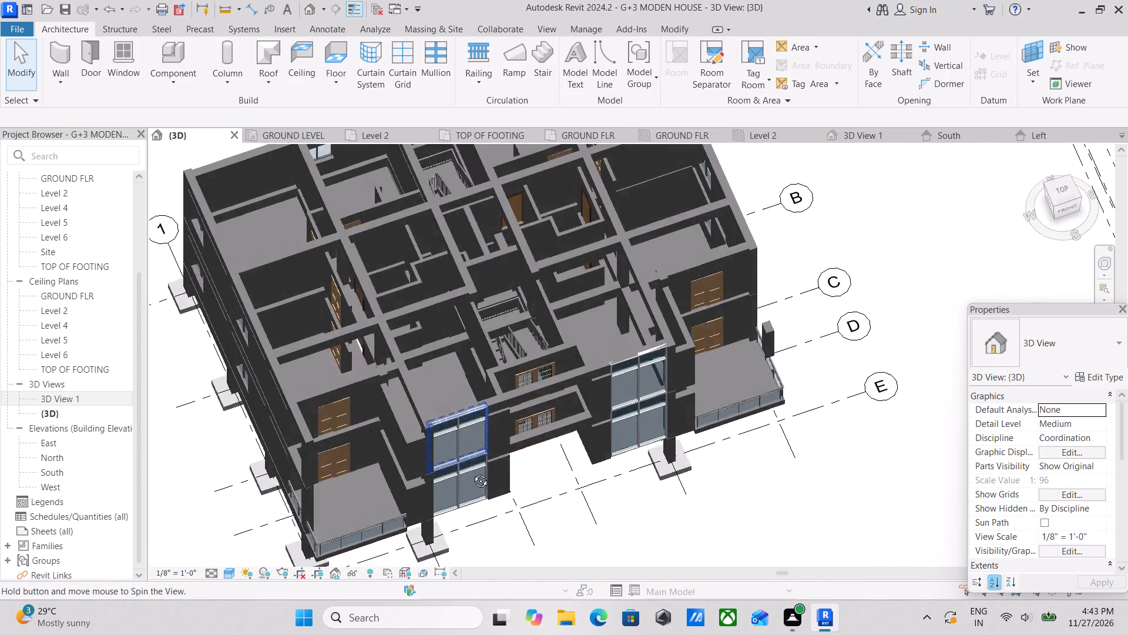
{"action": "middle_click_drag", "start_coordinate": [472, 472], "coordinate": [431, 492], "text": "shift"}
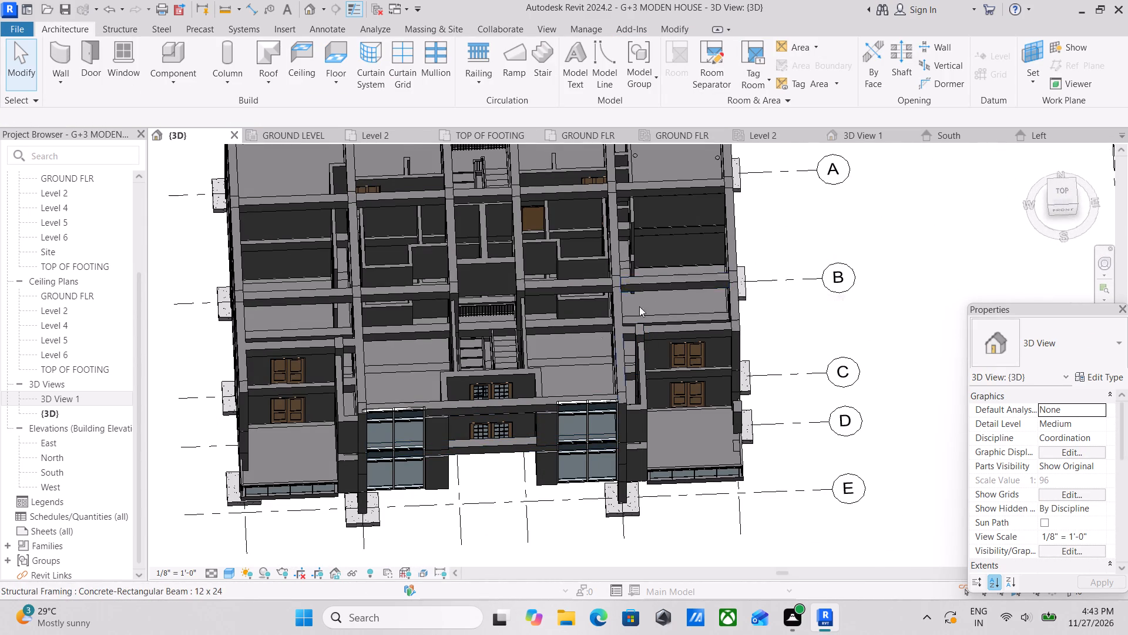
Select all instances of the flooring 1' floor type, starting from the slab under the entrance door.
{"action": "scroll", "coordinate": [578, 342], "scroll_direction": "up", "scroll_amount": 2}
{"action": "middle_click_drag", "start_coordinate": [554, 353], "coordinate": [536, 318]}
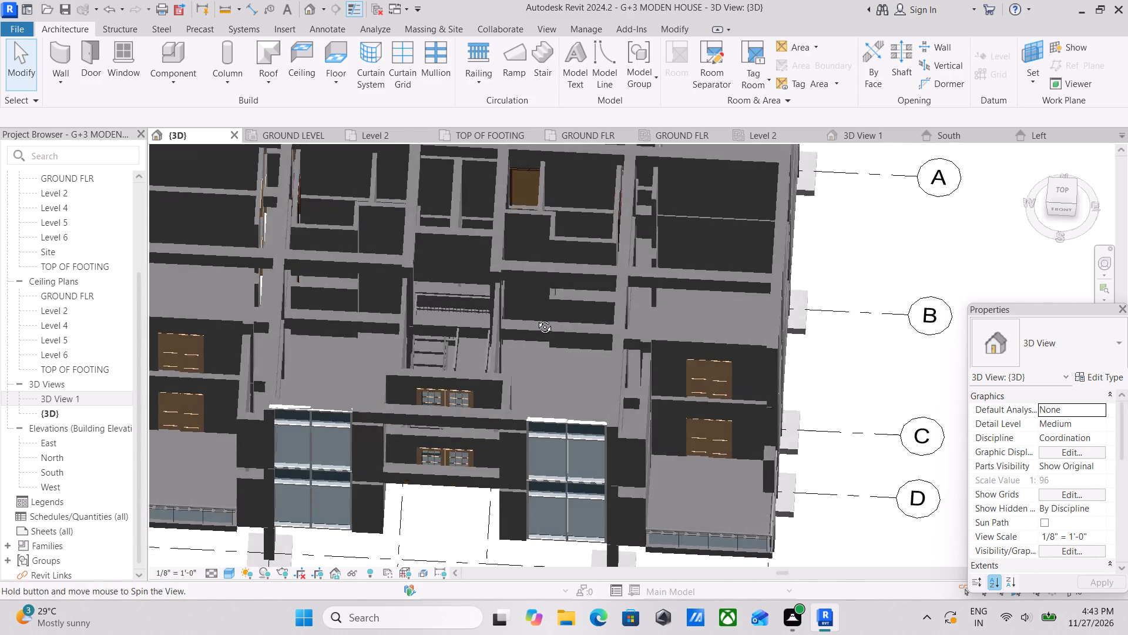
{"action": "middle_click_drag", "start_coordinate": [536, 318], "coordinate": [533, 260]}
{"action": "middle_click_drag", "start_coordinate": [560, 397], "coordinate": [559, 267], "text": "shift"}
{"action": "middle_click_drag", "start_coordinate": [570, 437], "coordinate": [626, 261], "text": "shift"}
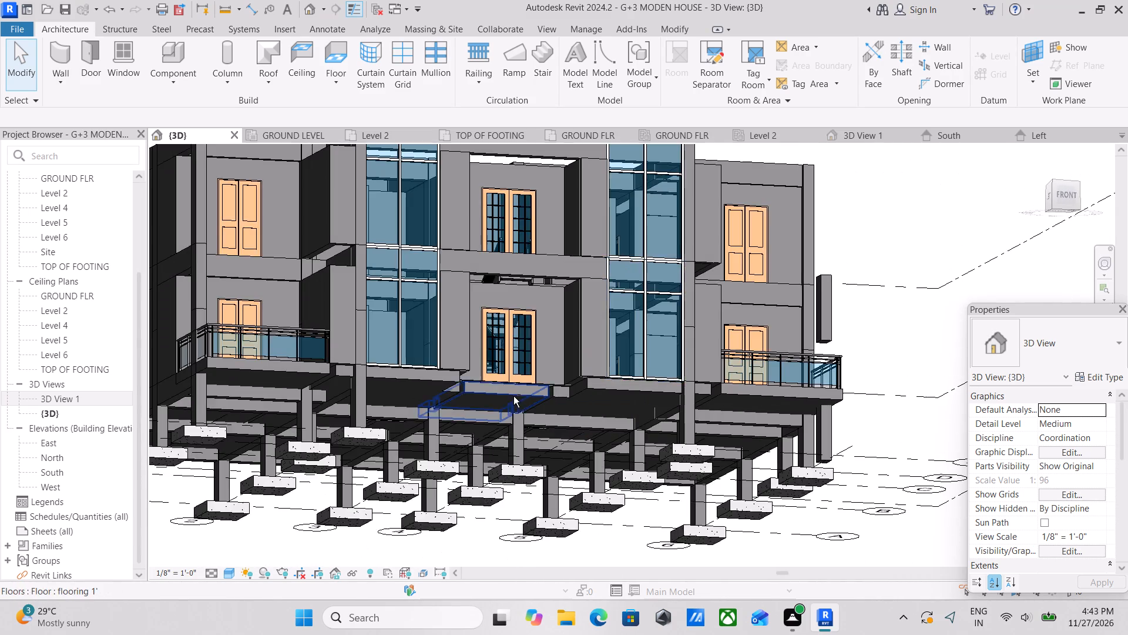
{"action": "middle_click_drag", "start_coordinate": [508, 380], "coordinate": [508, 323], "text": "shift"}
{"action": "scroll", "coordinate": [489, 375], "scroll_direction": "up", "scroll_amount": 2}
{"action": "left_click", "coordinate": [524, 349]}
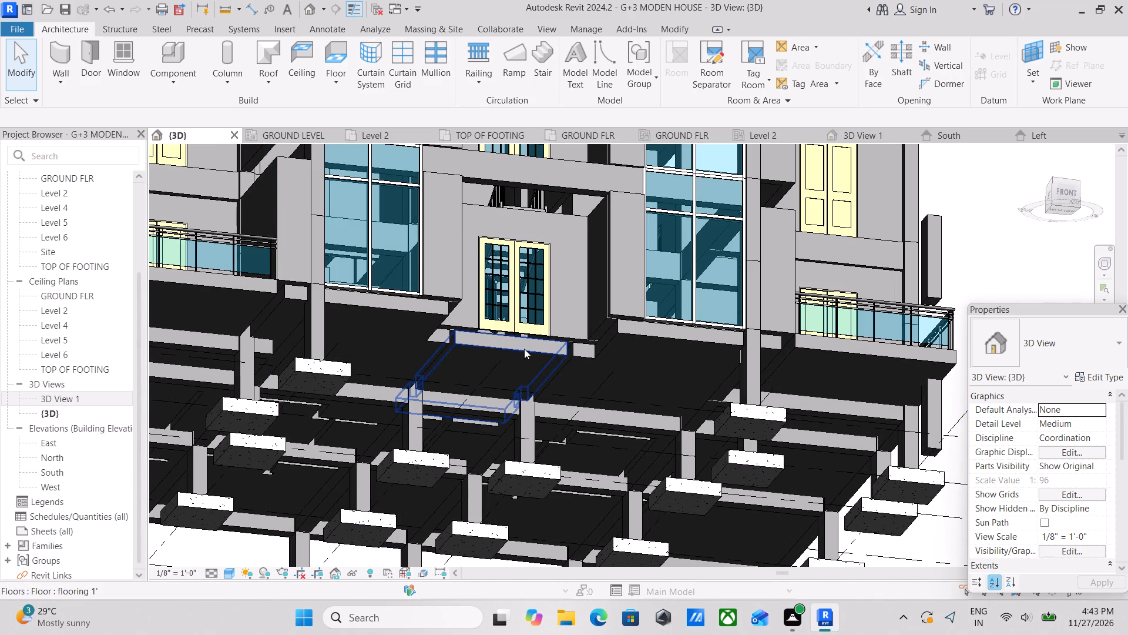
{"action": "type", "text": "sa"}
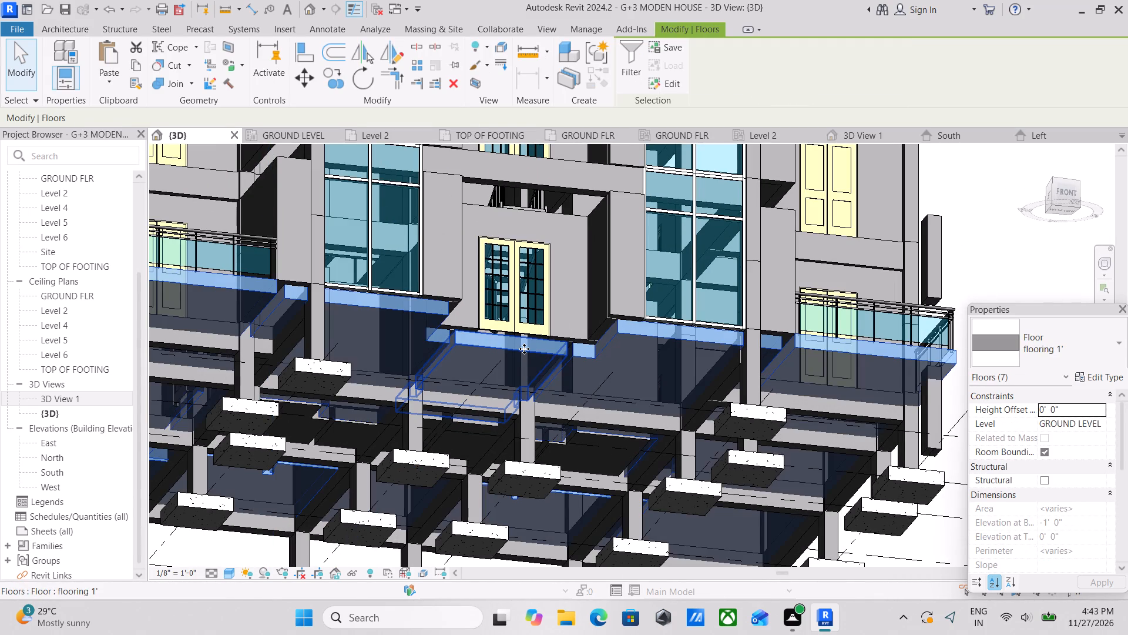
{"action": "scroll", "coordinate": [524, 349], "scroll_direction": "down", "scroll_amount": 2}
{"action": "middle_click_drag", "start_coordinate": [524, 349], "coordinate": [553, 485], "text": "shift"}
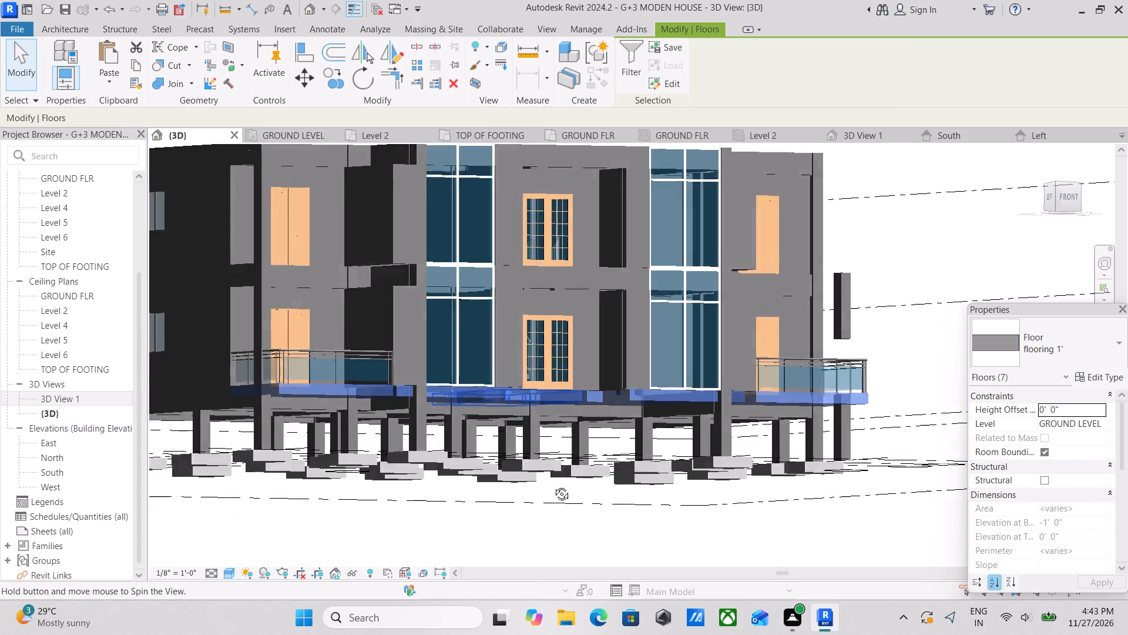
{"action": "middle_click_drag", "start_coordinate": [553, 485], "coordinate": [553, 506], "text": "shift"}
{"action": "middle_click_drag", "start_coordinate": [537, 438], "coordinate": [445, 463], "text": "shift"}
{"action": "middle_click_drag", "start_coordinate": [443, 463], "coordinate": [364, 467], "text": "shift"}
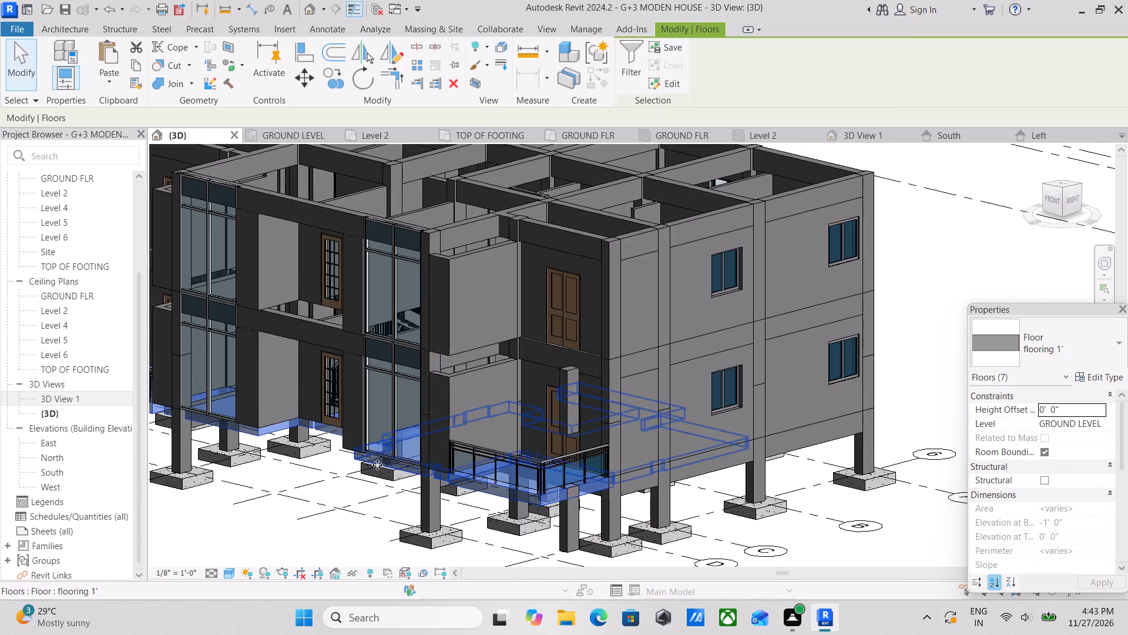
{"action": "middle_click_drag", "start_coordinate": [607, 453], "coordinate": [576, 461], "text": "shift"}
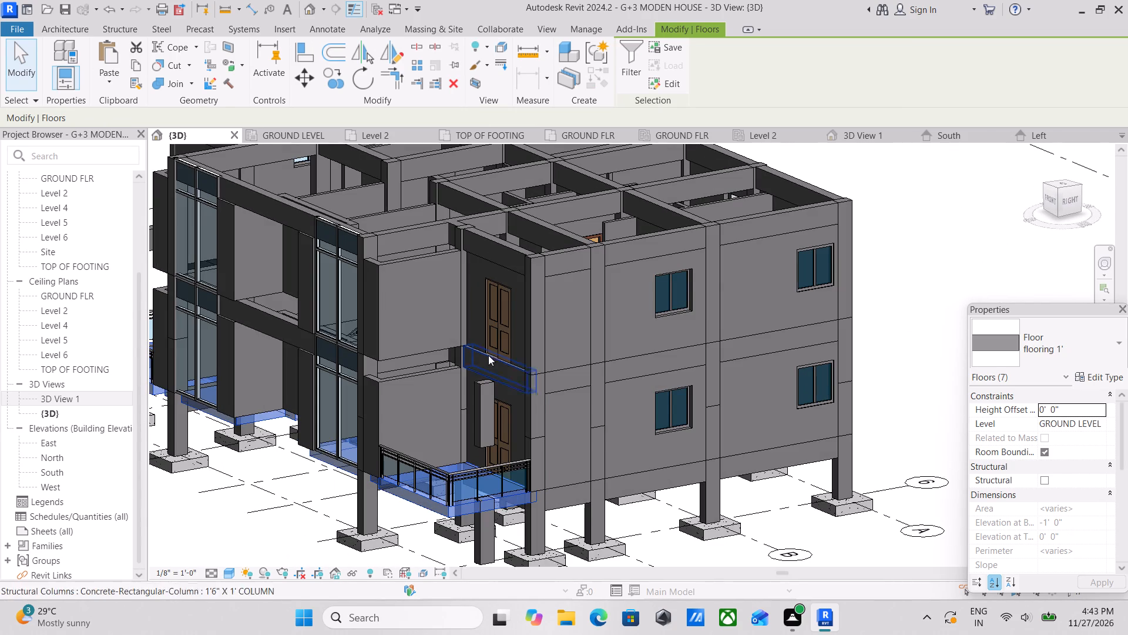
Copy the selected flooring 1' slabs, paste them aligned to the FIRST FLR level, and clear the selection.
{"action": "left_click", "coordinate": [141, 65]}
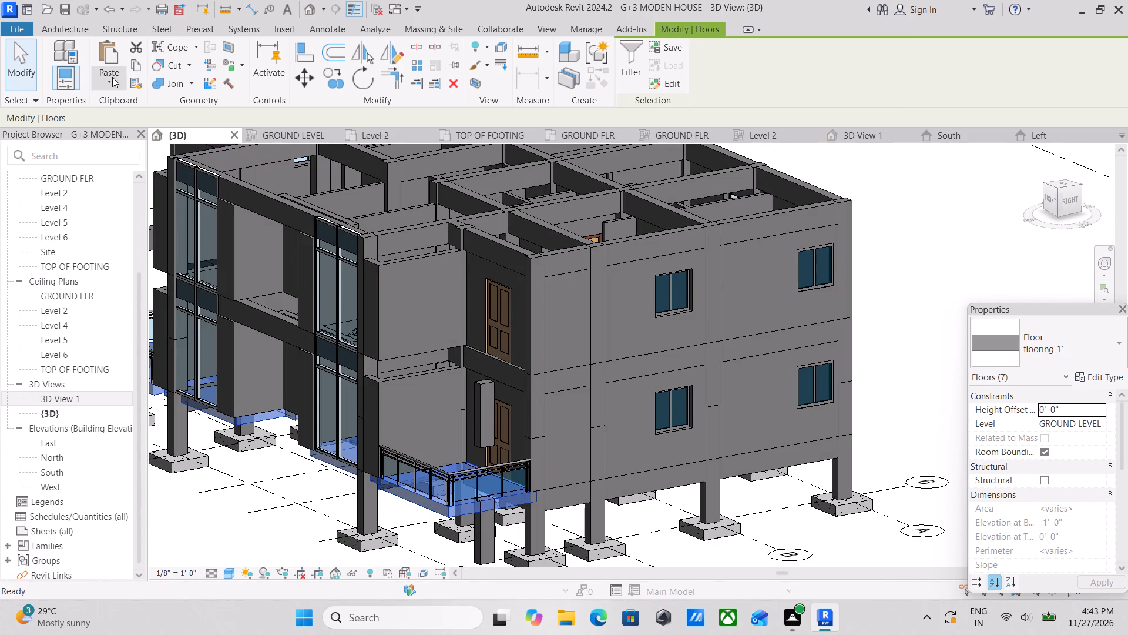
{"action": "left_click", "coordinate": [112, 78]}
{"action": "left_click", "coordinate": [185, 139]}
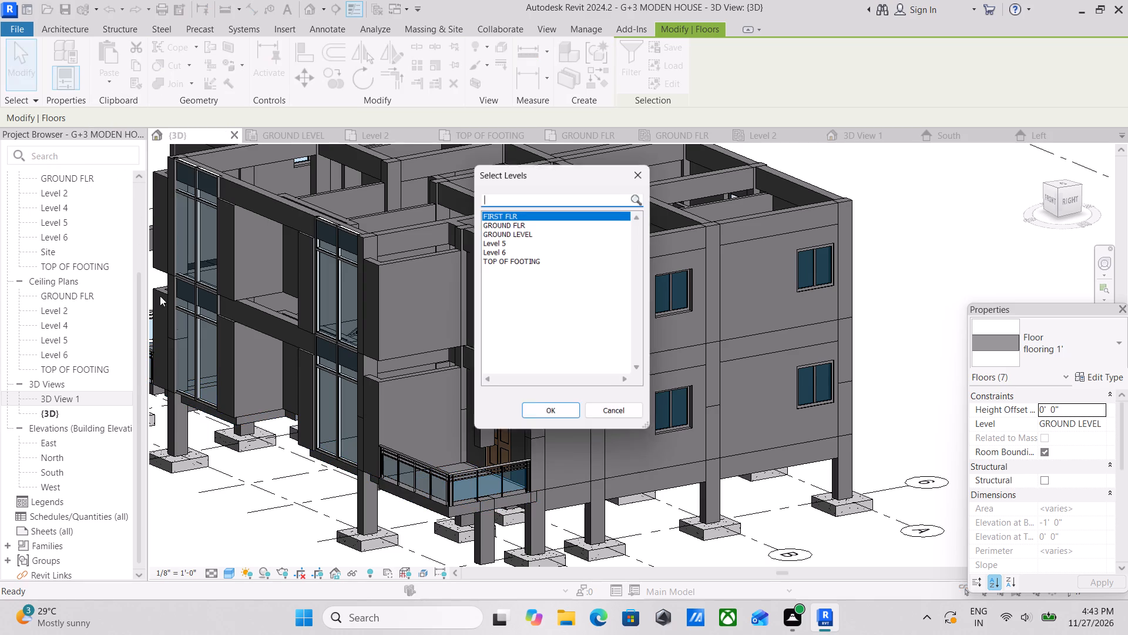
{"action": "left_click", "coordinate": [559, 412]}
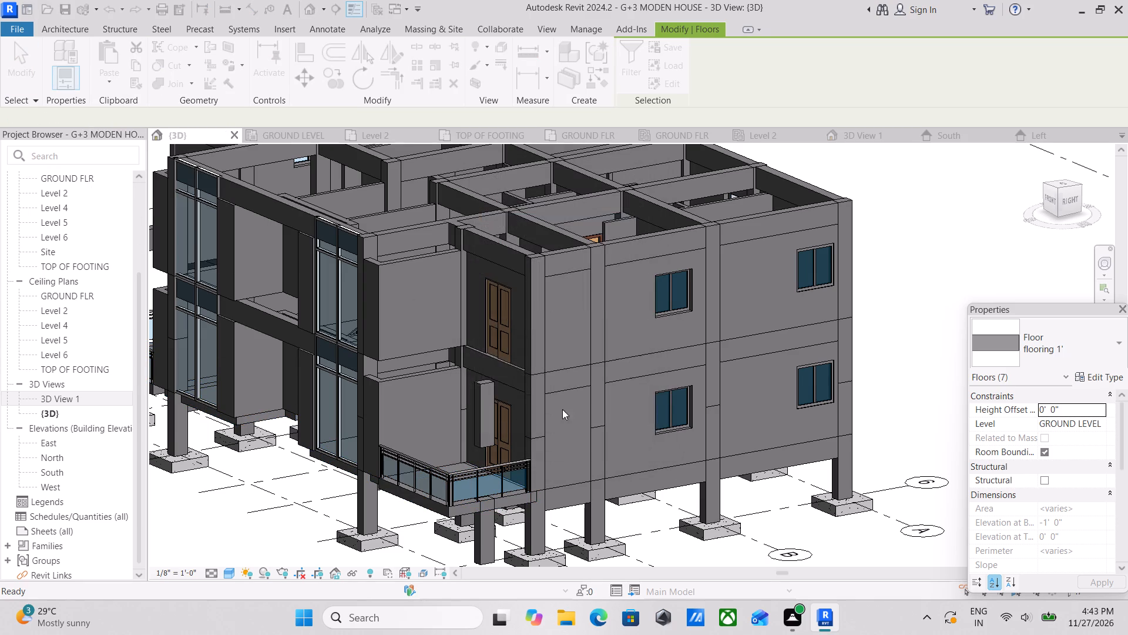
{"action": "middle_click_drag", "start_coordinate": [523, 350], "coordinate": [573, 409]}
{"action": "key", "text": "Escape"}
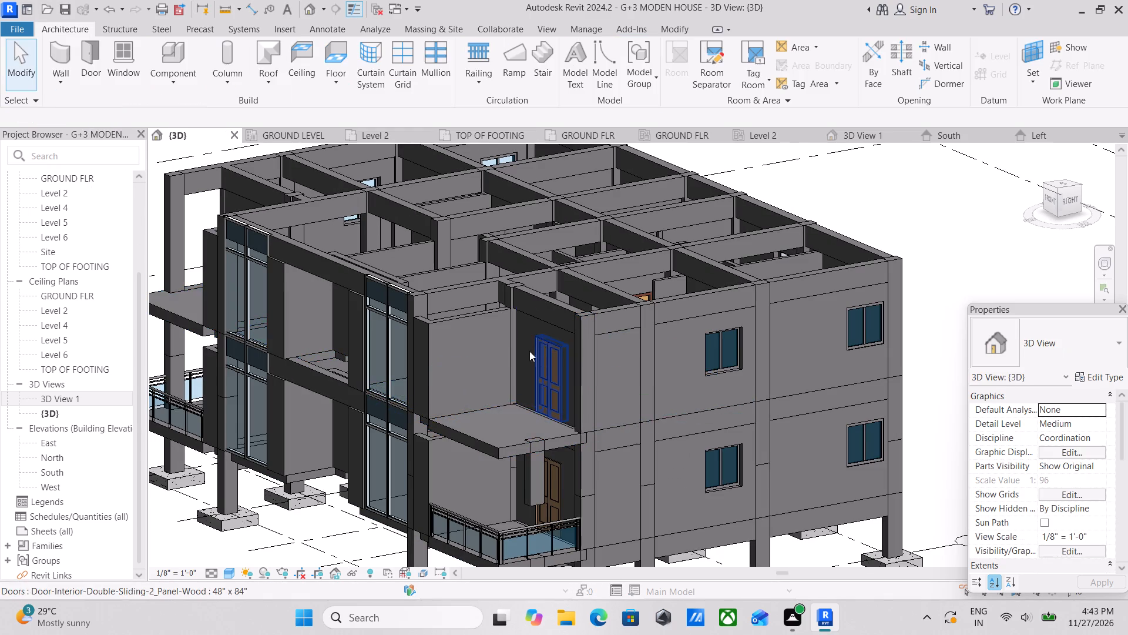
Delete the FIRST FLR 60" x 80" double full-glass wood door above the front entrance.
{"action": "scroll", "coordinate": [495, 402], "scroll_direction": "down", "scroll_amount": 1}
{"action": "middle_click_drag", "start_coordinate": [497, 401], "coordinate": [414, 380]}
{"action": "middle_click_drag", "start_coordinate": [444, 377], "coordinate": [617, 386]}
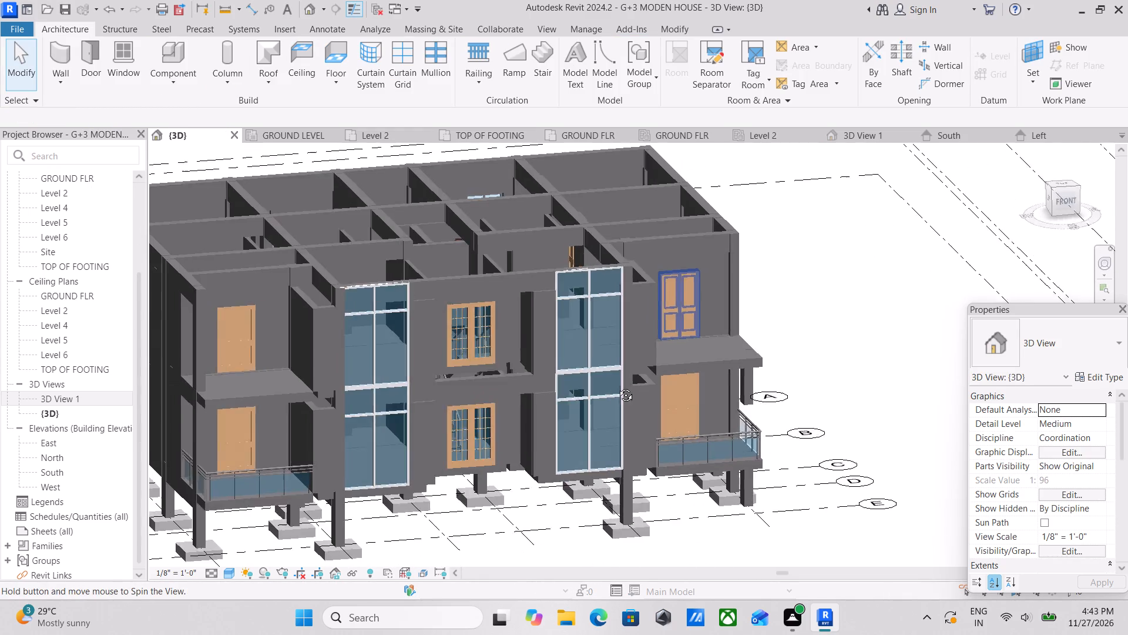
{"action": "middle_click_drag", "start_coordinate": [617, 386], "coordinate": [620, 393]}
{"action": "middle_click_drag", "start_coordinate": [570, 386], "coordinate": [548, 395], "text": "shift"}
{"action": "left_click", "coordinate": [448, 334]}
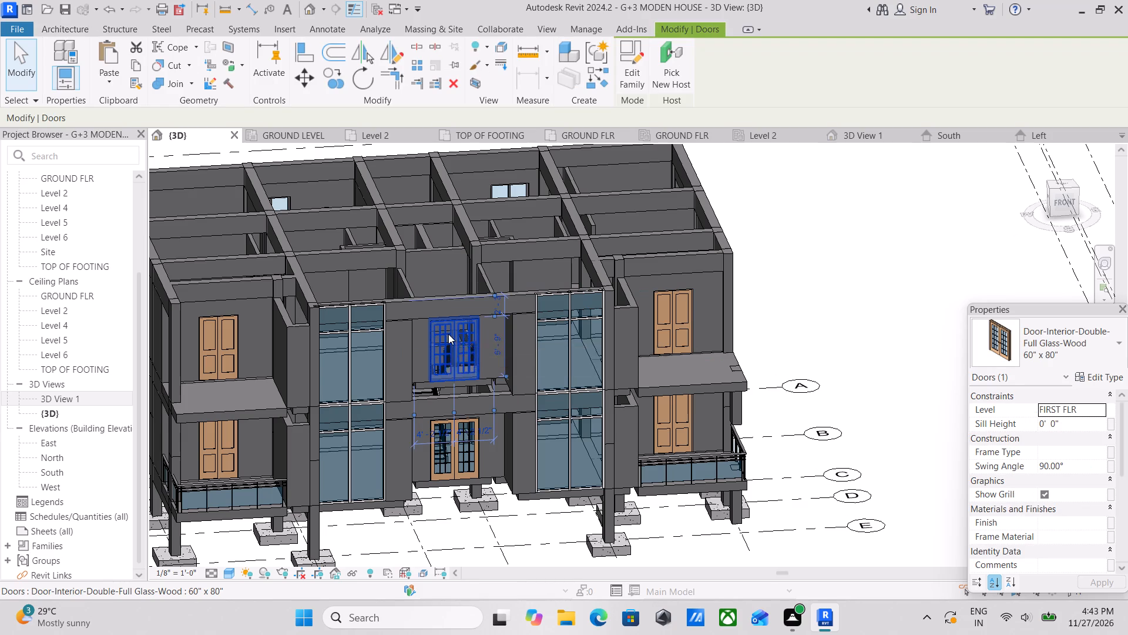
{"action": "right_click", "coordinate": [448, 334]}
{"action": "left_click", "coordinate": [495, 376]}
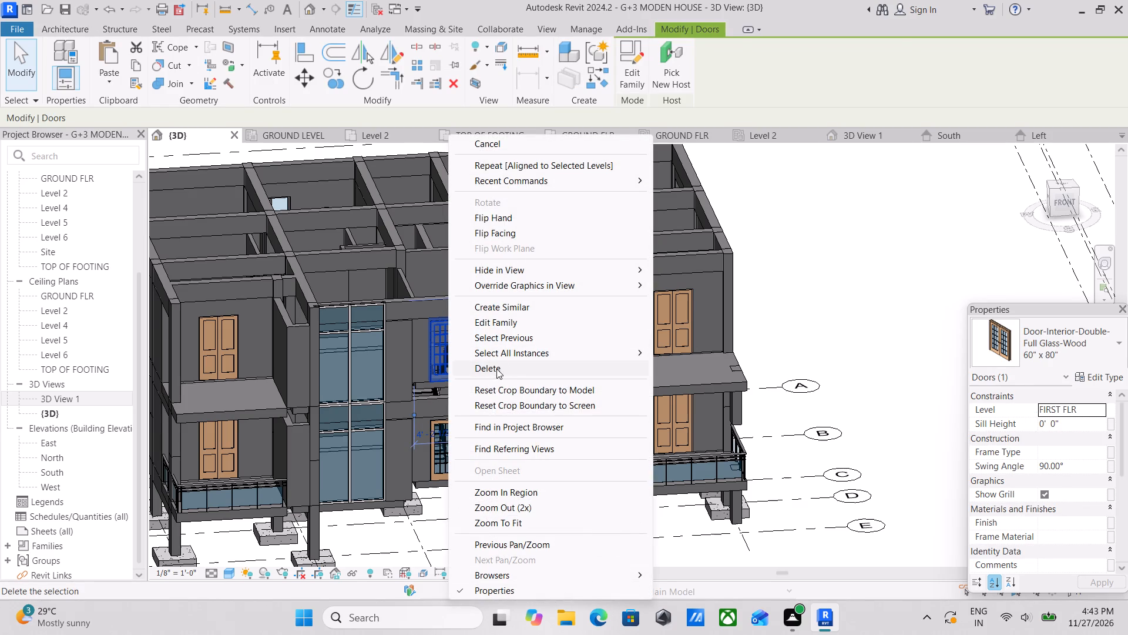
Delete the selected FIRST FLR double full-glass wood door above the front entrance.
{"action": "left_click", "coordinate": [496, 369]}
Examine the front facade from both corners, including the open bay above the entrance, the storefront curtain walls and the FIRST FLR balcony slabs.
{"action": "middle_click_drag", "start_coordinate": [479, 369], "coordinate": [395, 424], "text": "shift"}
{"action": "middle_click_drag", "start_coordinate": [444, 409], "coordinate": [489, 396], "text": "shift"}
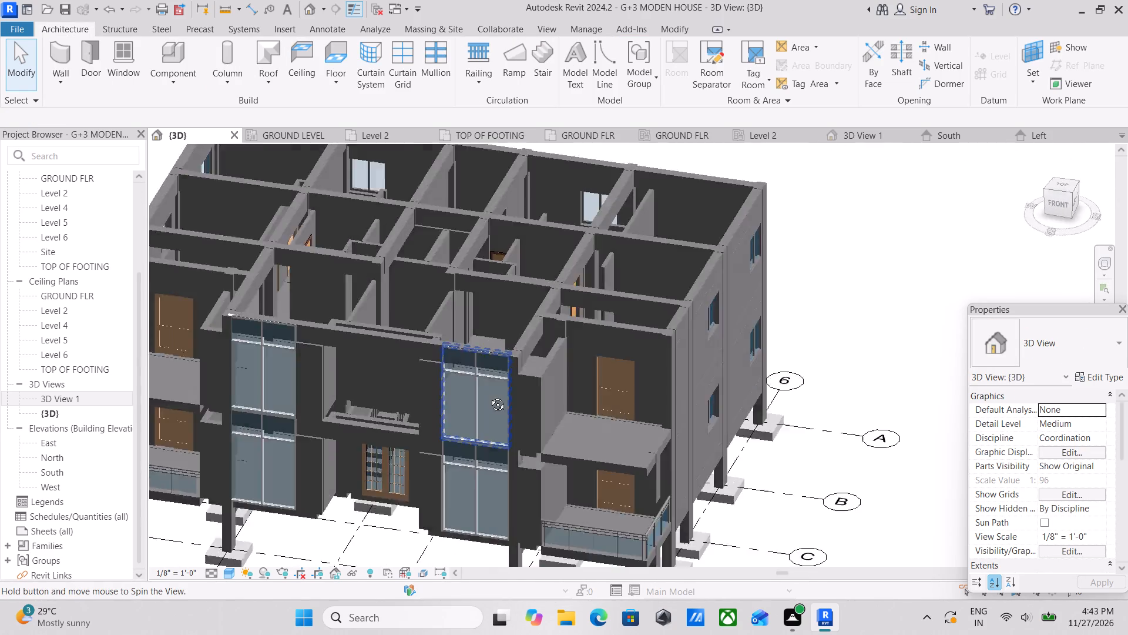
{"action": "middle_click_drag", "start_coordinate": [489, 396], "coordinate": [469, 415], "text": "shift"}
{"action": "middle_click_drag", "start_coordinate": [544, 425], "coordinate": [511, 395], "text": "shift"}
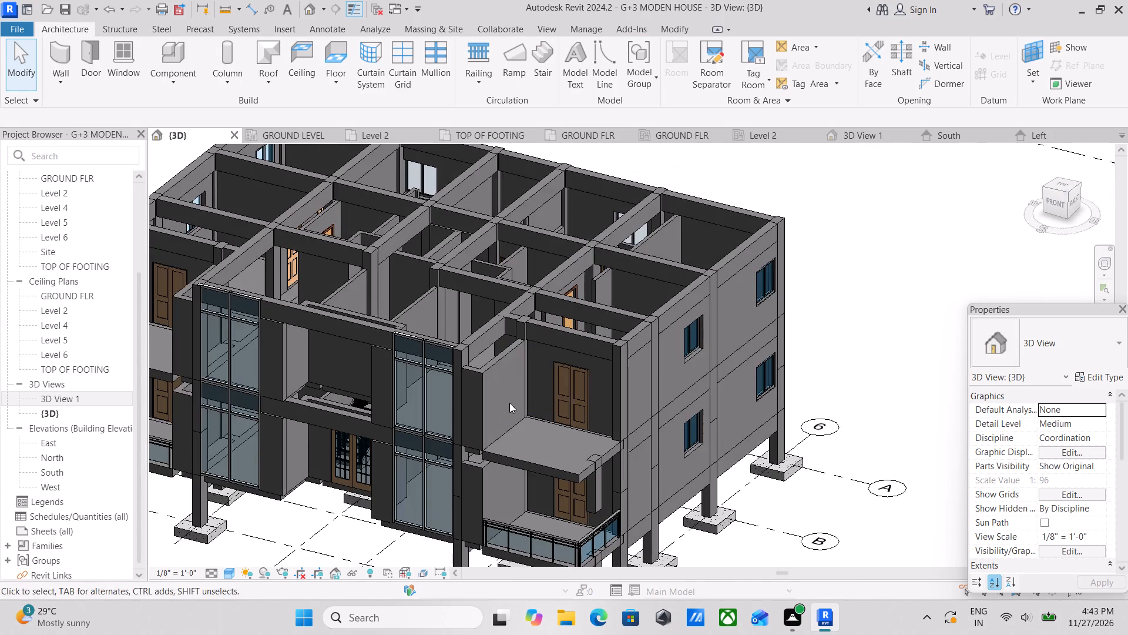
{"action": "middle_click_drag", "start_coordinate": [544, 420], "coordinate": [642, 366], "text": "shift"}
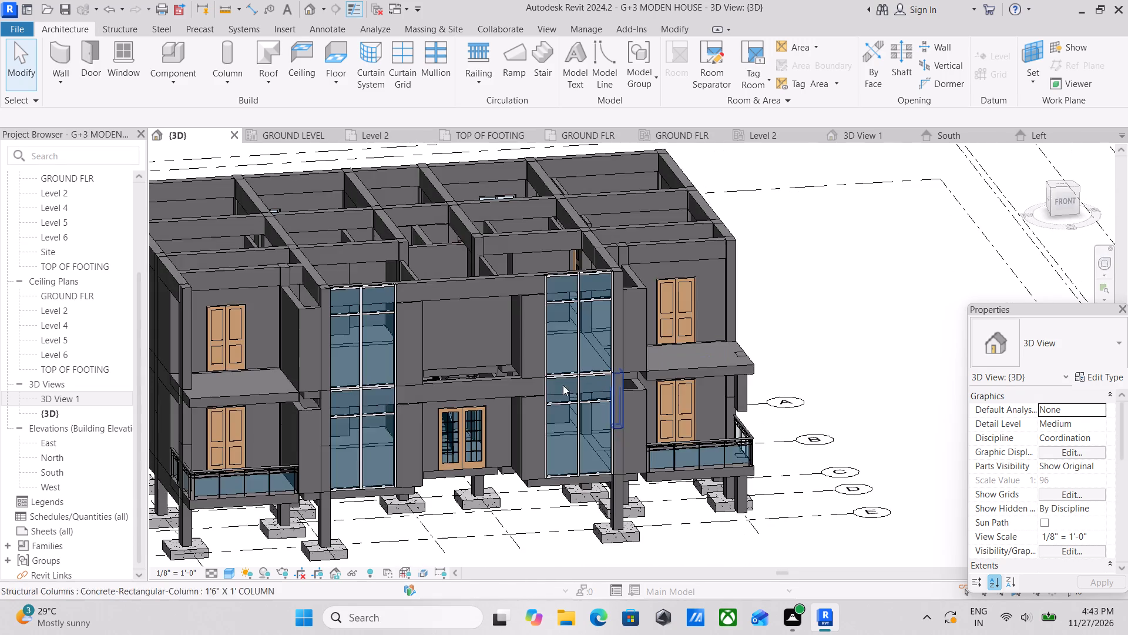
{"action": "middle_click_drag", "start_coordinate": [634, 396], "coordinate": [650, 392], "text": "shift"}
{"action": "middle_click_drag", "start_coordinate": [557, 403], "coordinate": [619, 447], "text": "shift"}
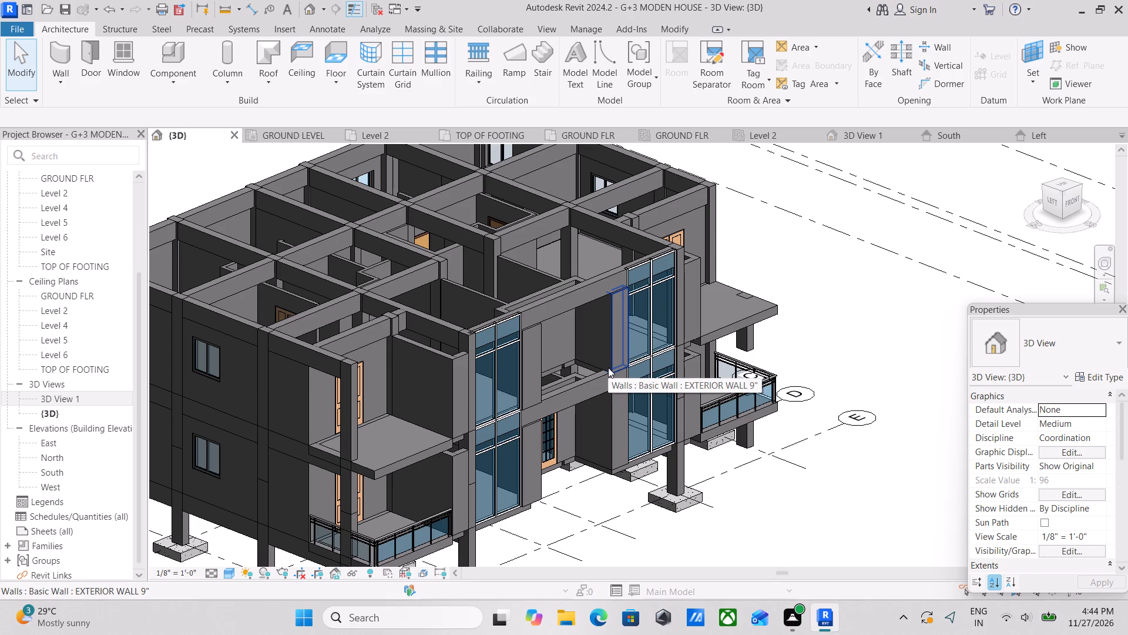
{"action": "scroll", "coordinate": [608, 367], "scroll_direction": "down", "scroll_amount": 2}
{"action": "scroll", "coordinate": [586, 376], "scroll_direction": "up", "scroll_amount": 2}
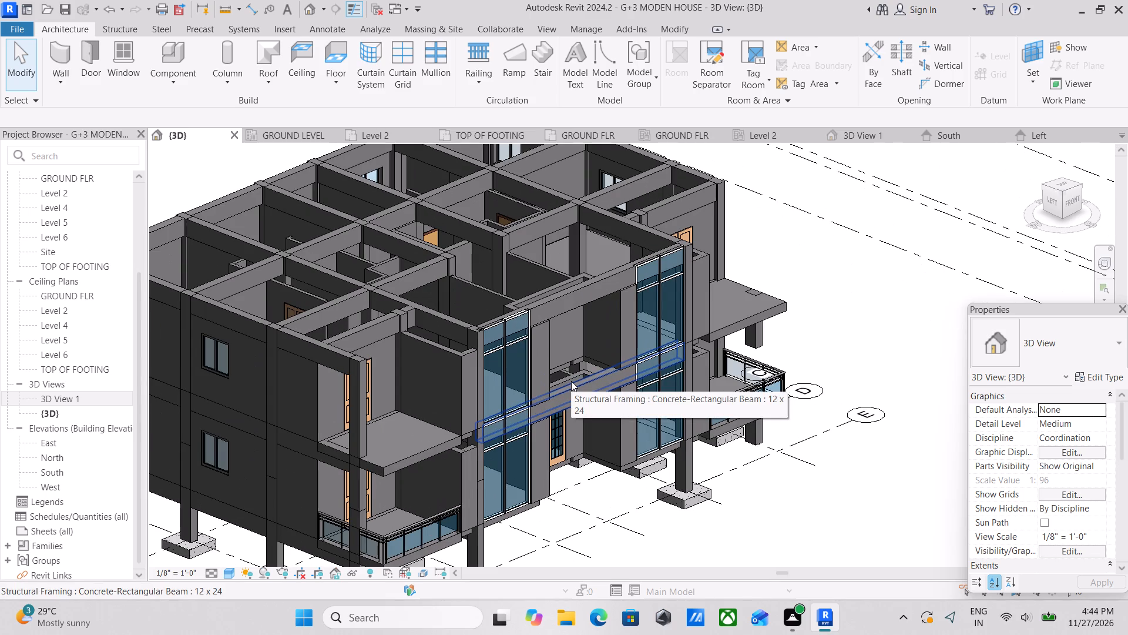
{"action": "scroll", "coordinate": [571, 381], "scroll_direction": "down", "scroll_amount": 1}
{"action": "middle_click_drag", "start_coordinate": [571, 381], "coordinate": [547, 330]}
{"action": "scroll", "coordinate": [410, 385], "scroll_direction": "up", "scroll_amount": 1}
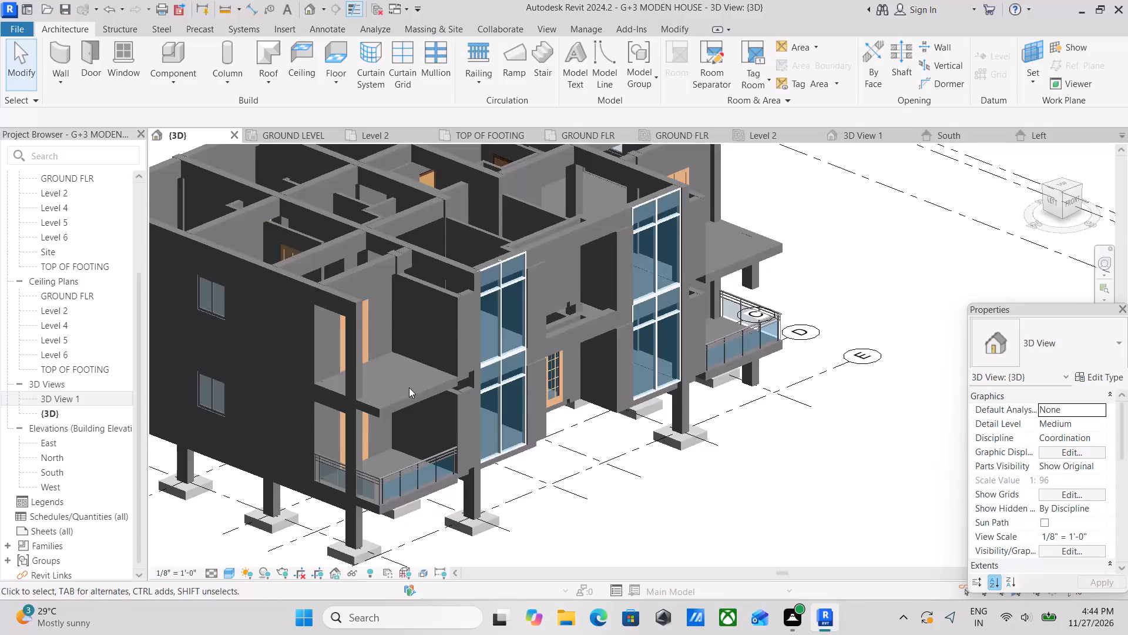
{"action": "scroll", "coordinate": [409, 387], "scroll_direction": "up", "scroll_amount": 1}
{"action": "scroll", "coordinate": [348, 410], "scroll_direction": "up", "scroll_amount": 2}
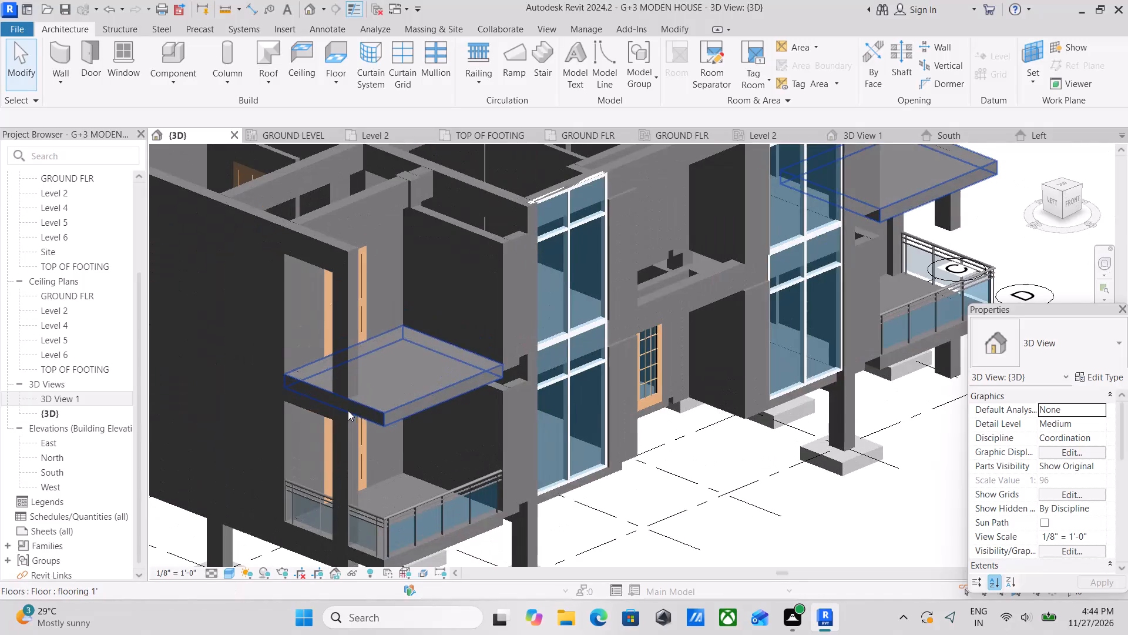
{"action": "scroll", "coordinate": [377, 399], "scroll_direction": "down", "scroll_amount": 1}
{"action": "middle_click_drag", "start_coordinate": [377, 399], "coordinate": [465, 483]}
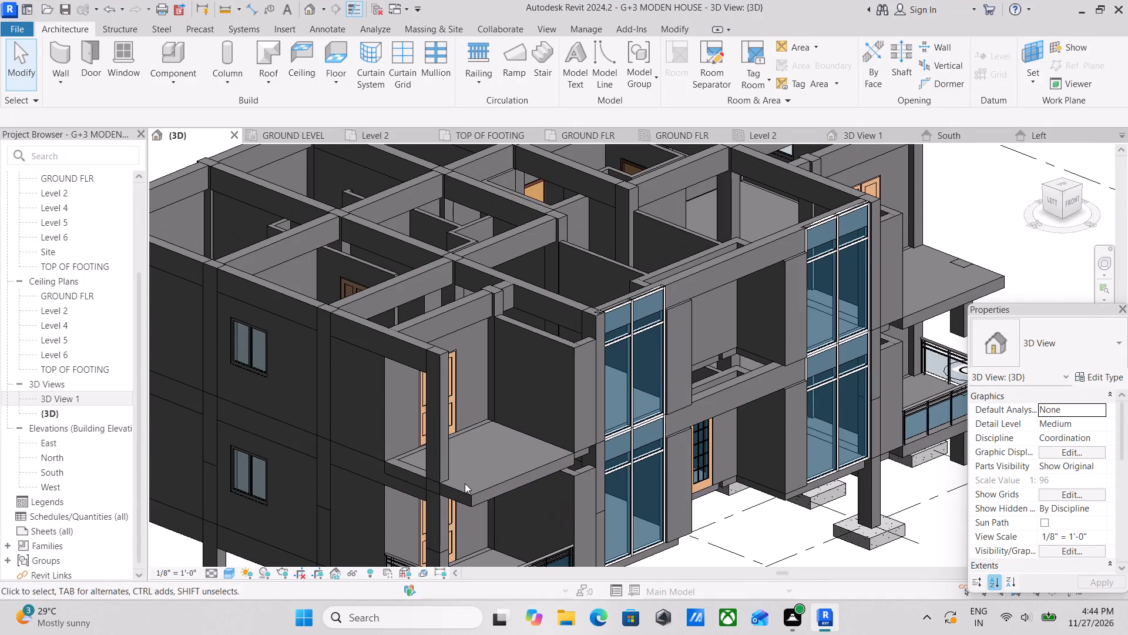
{"action": "scroll", "coordinate": [521, 426], "scroll_direction": "down", "scroll_amount": 1}
{"action": "middle_click_drag", "start_coordinate": [522, 426], "coordinate": [433, 463]}
{"action": "middle_click_drag", "start_coordinate": [533, 436], "coordinate": [465, 466]}
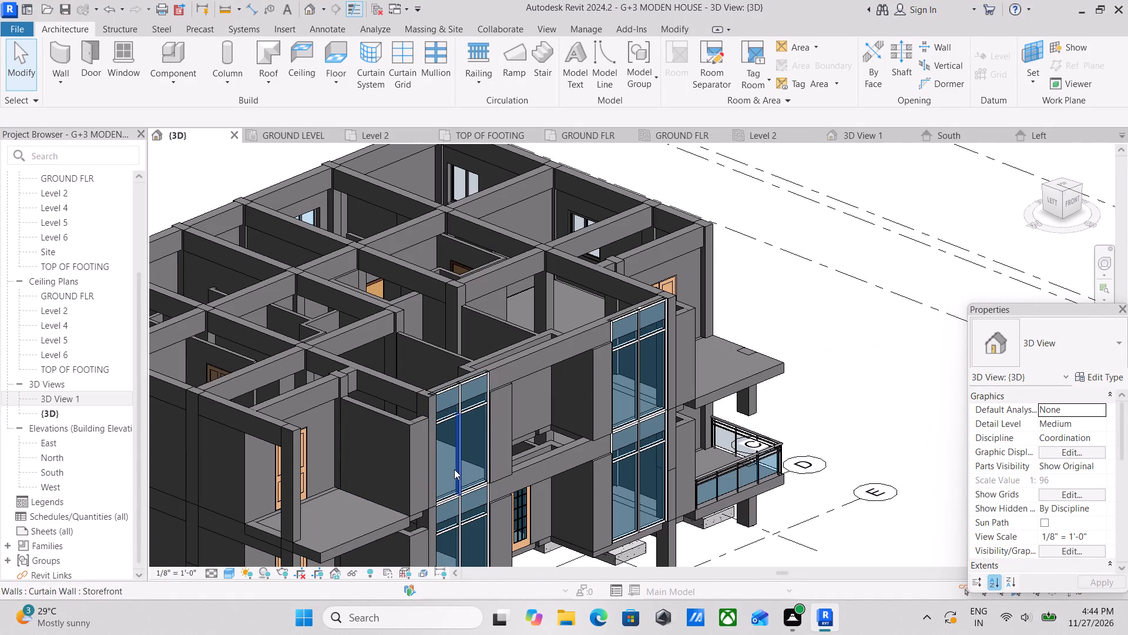
{"action": "scroll", "coordinate": [539, 421], "scroll_direction": "up", "scroll_amount": 1}
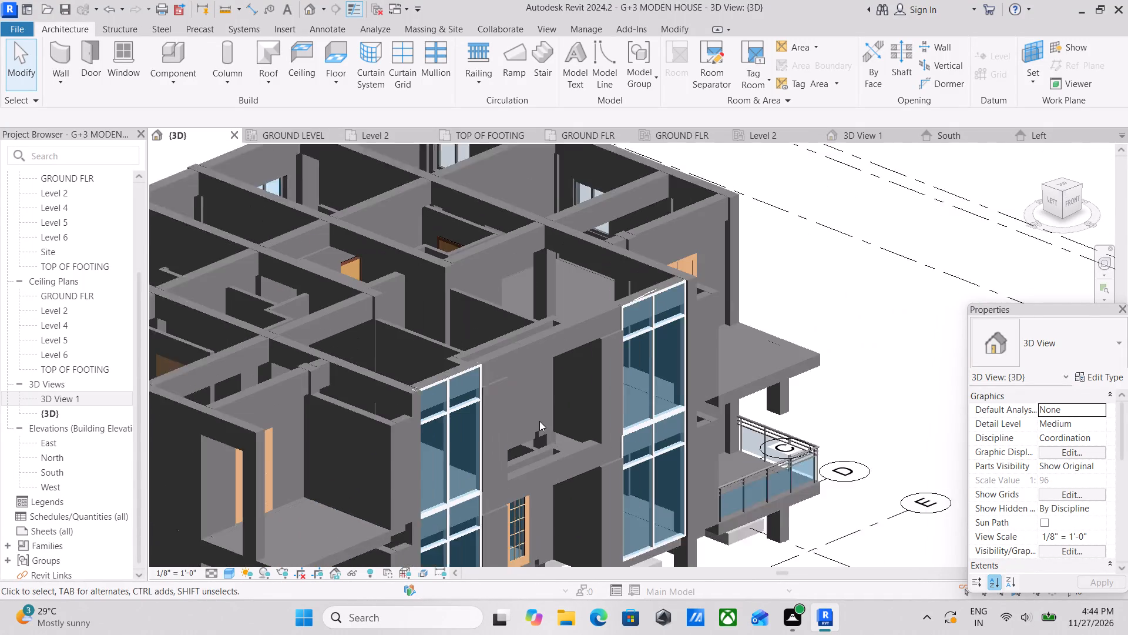
{"action": "scroll", "coordinate": [539, 421], "scroll_direction": "up", "scroll_amount": 2}
{"action": "middle_click_drag", "start_coordinate": [539, 421], "coordinate": [506, 440]}
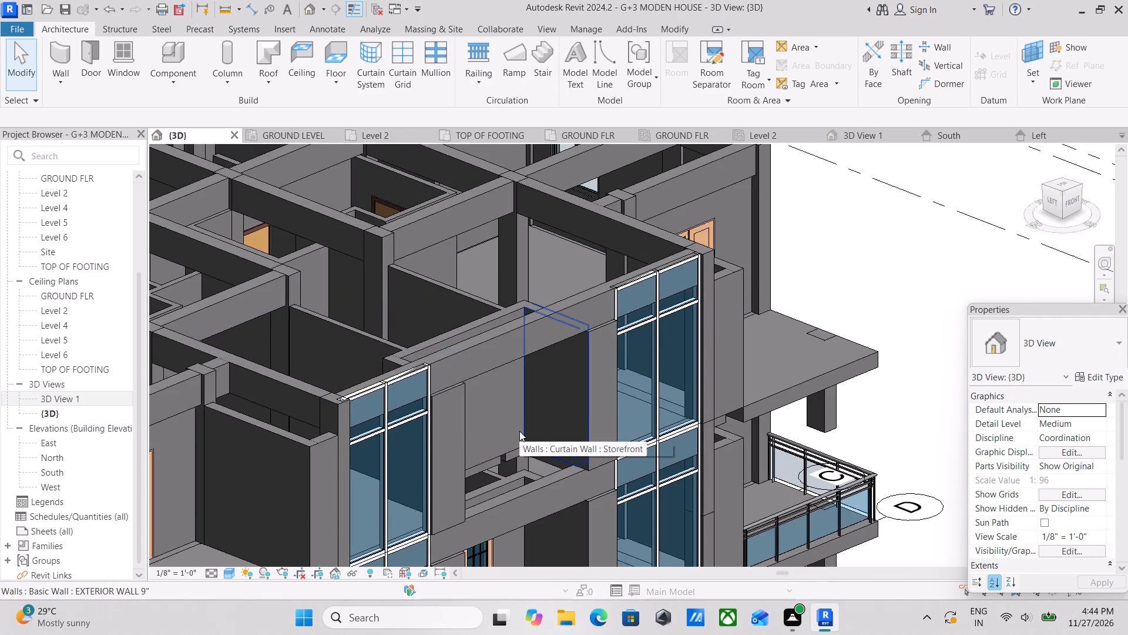
{"action": "scroll", "coordinate": [519, 431], "scroll_direction": "down", "scroll_amount": 2}
{"action": "middle_click_drag", "start_coordinate": [475, 443], "coordinate": [582, 311]}
{"action": "scroll", "coordinate": [491, 430], "scroll_direction": "down", "scroll_amount": 1}
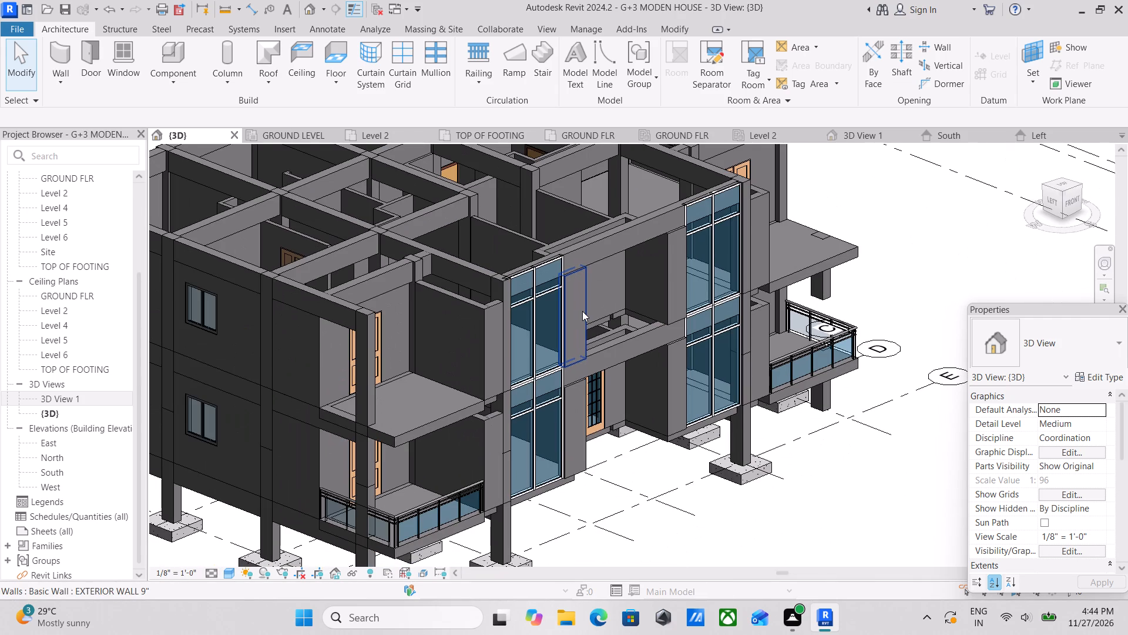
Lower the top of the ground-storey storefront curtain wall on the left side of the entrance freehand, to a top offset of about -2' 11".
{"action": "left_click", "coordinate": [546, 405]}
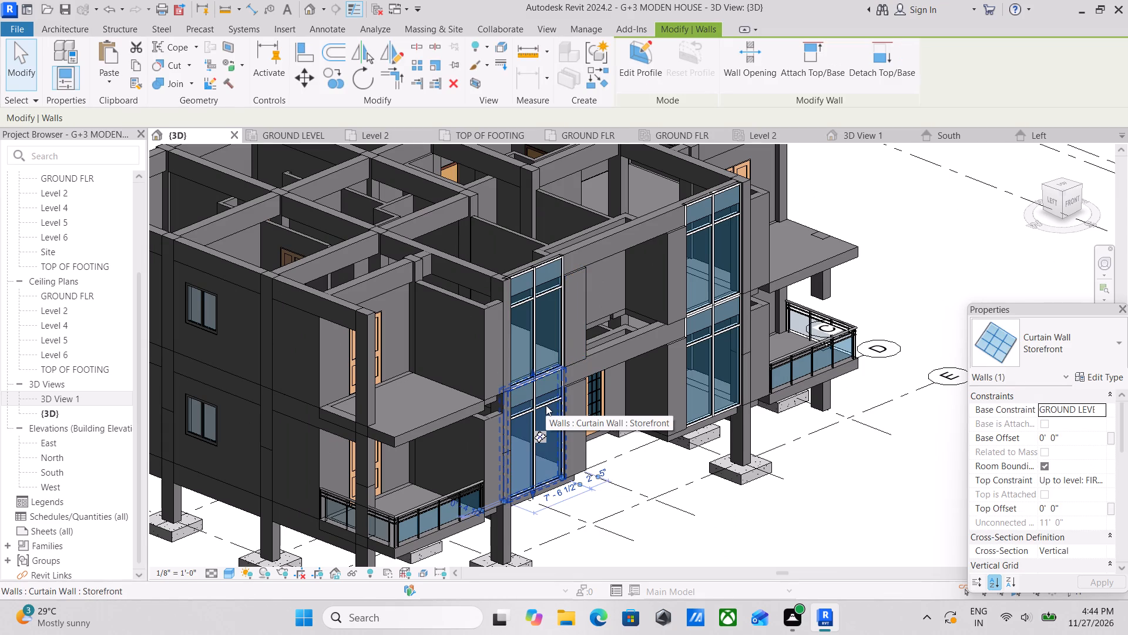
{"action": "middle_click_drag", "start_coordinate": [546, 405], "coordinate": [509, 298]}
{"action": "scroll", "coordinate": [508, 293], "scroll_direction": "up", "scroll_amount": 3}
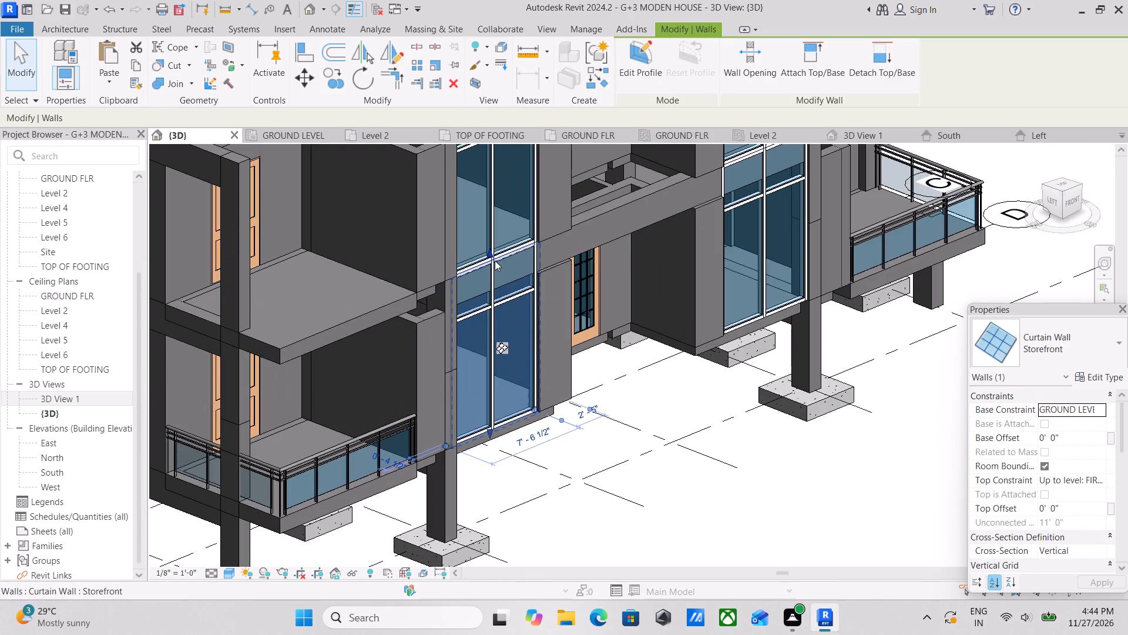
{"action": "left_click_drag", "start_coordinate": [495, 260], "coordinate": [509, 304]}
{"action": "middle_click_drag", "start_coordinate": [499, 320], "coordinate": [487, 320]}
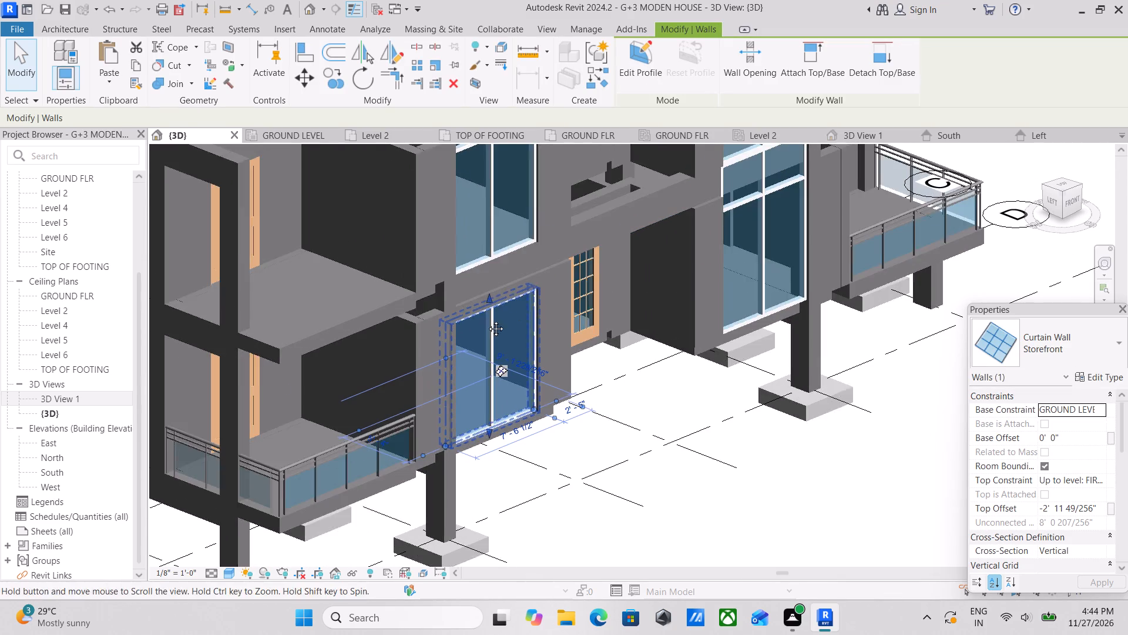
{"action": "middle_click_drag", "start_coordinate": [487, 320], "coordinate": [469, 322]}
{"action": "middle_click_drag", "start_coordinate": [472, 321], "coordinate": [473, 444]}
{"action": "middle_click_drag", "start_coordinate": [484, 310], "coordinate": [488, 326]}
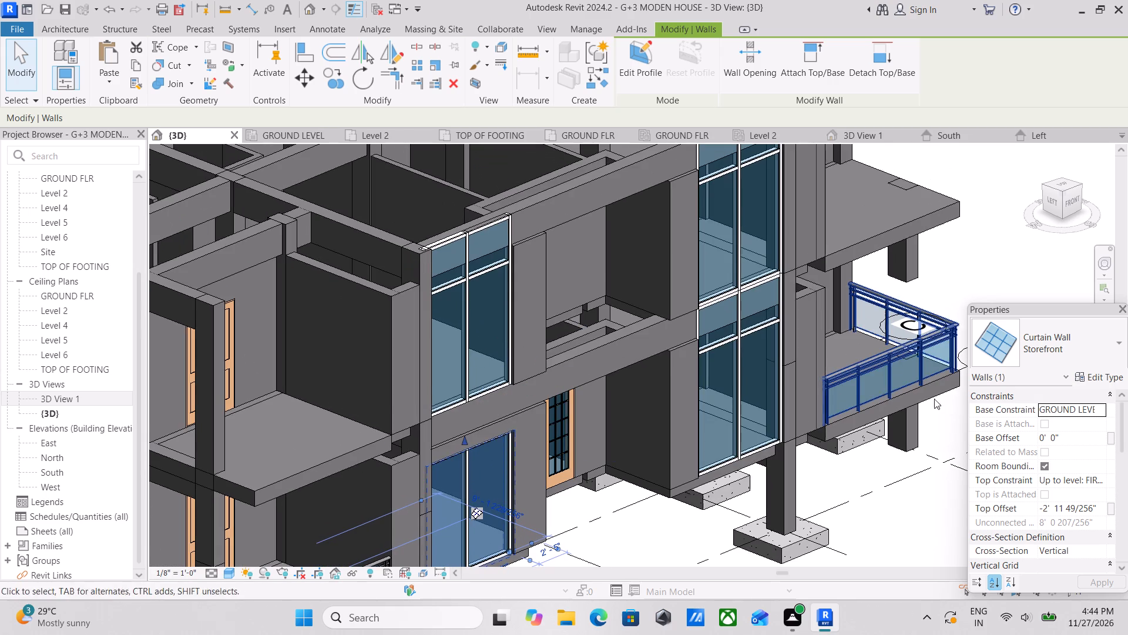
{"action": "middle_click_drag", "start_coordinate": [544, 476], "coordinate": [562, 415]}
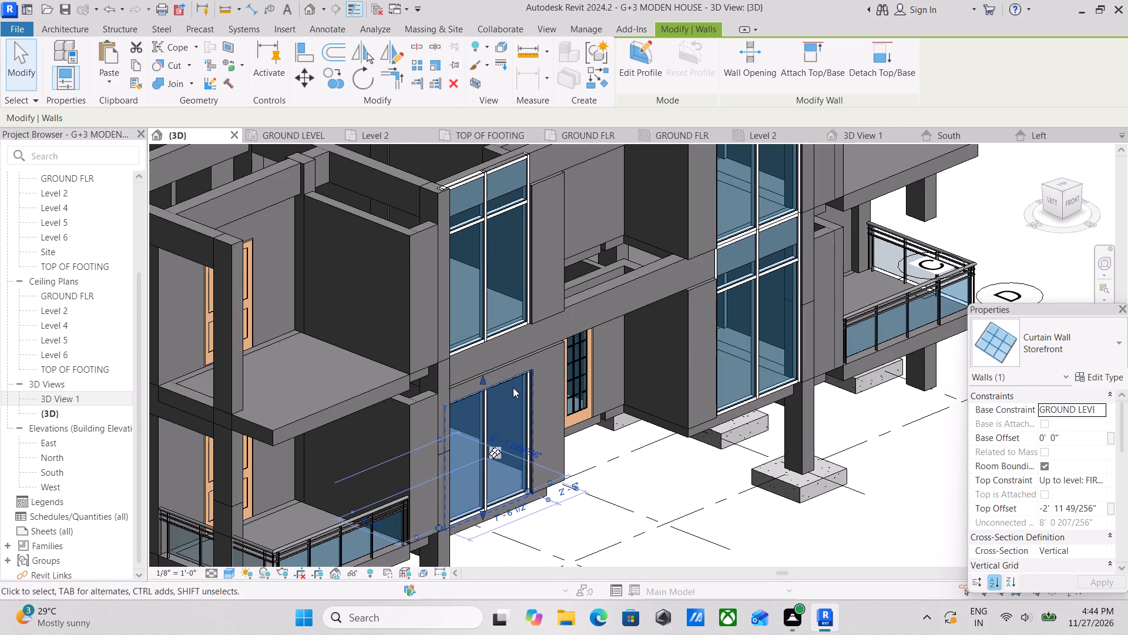
Set the Top Offset of the ground-storey storefront curtain wall left of the entrance to -2' 0".
{"action": "left_click", "coordinate": [513, 387]}
{"action": "left_click", "coordinate": [522, 385]}
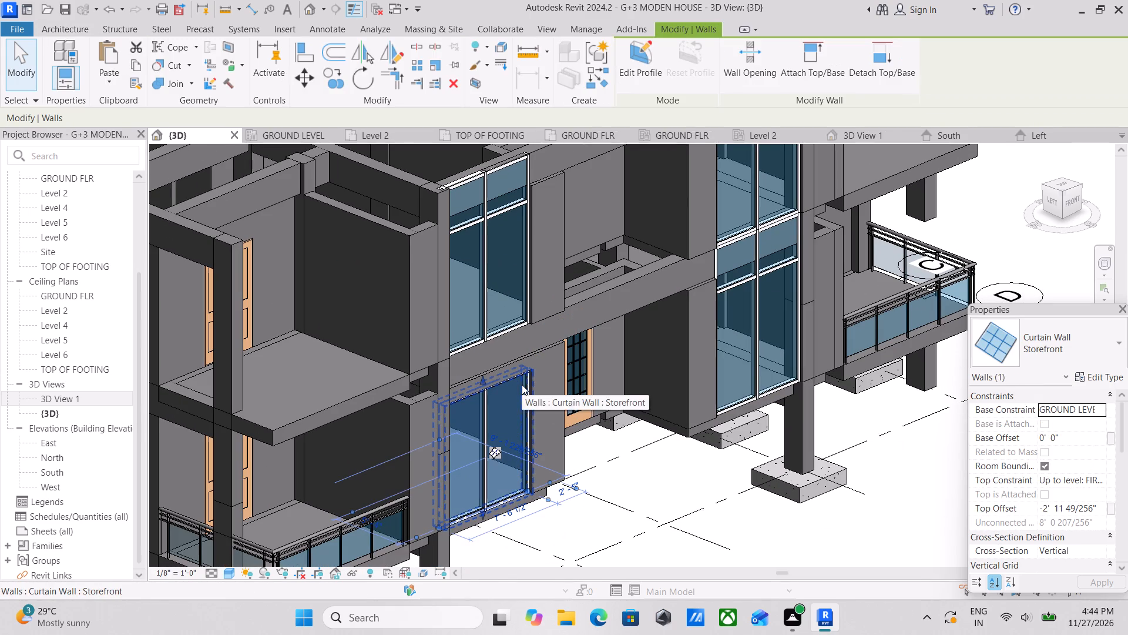
{"action": "scroll", "coordinate": [1086, 493], "scroll_direction": "down", "scroll_amount": 1}
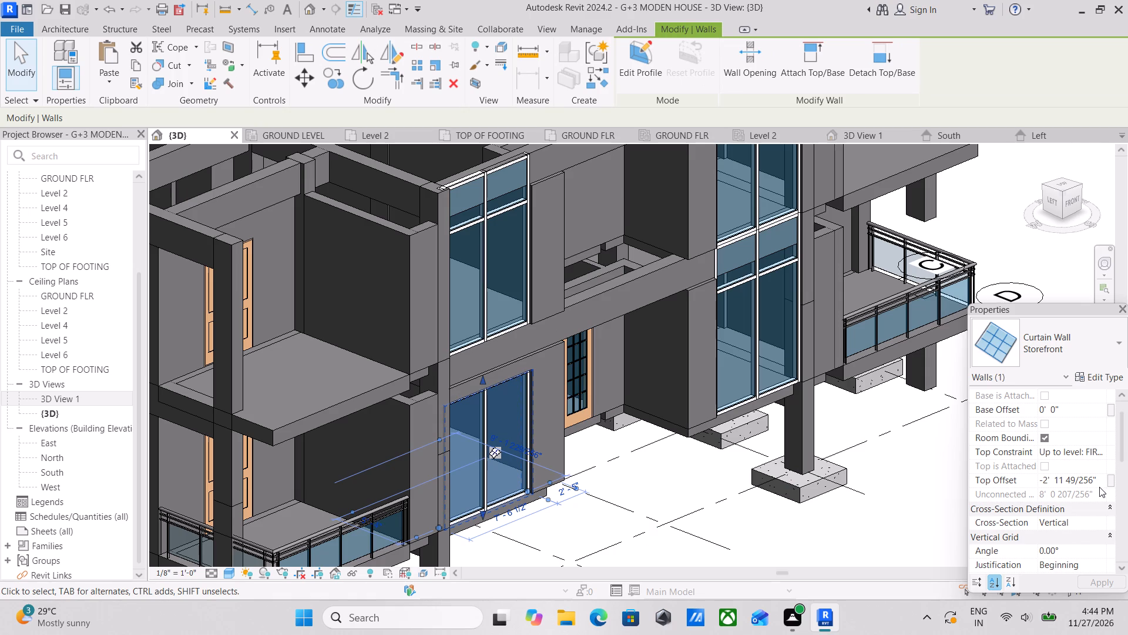
{"action": "left_click", "coordinate": [1095, 478]}
{"action": "left_click_drag", "start_coordinate": [1099, 476], "coordinate": [1053, 478]}
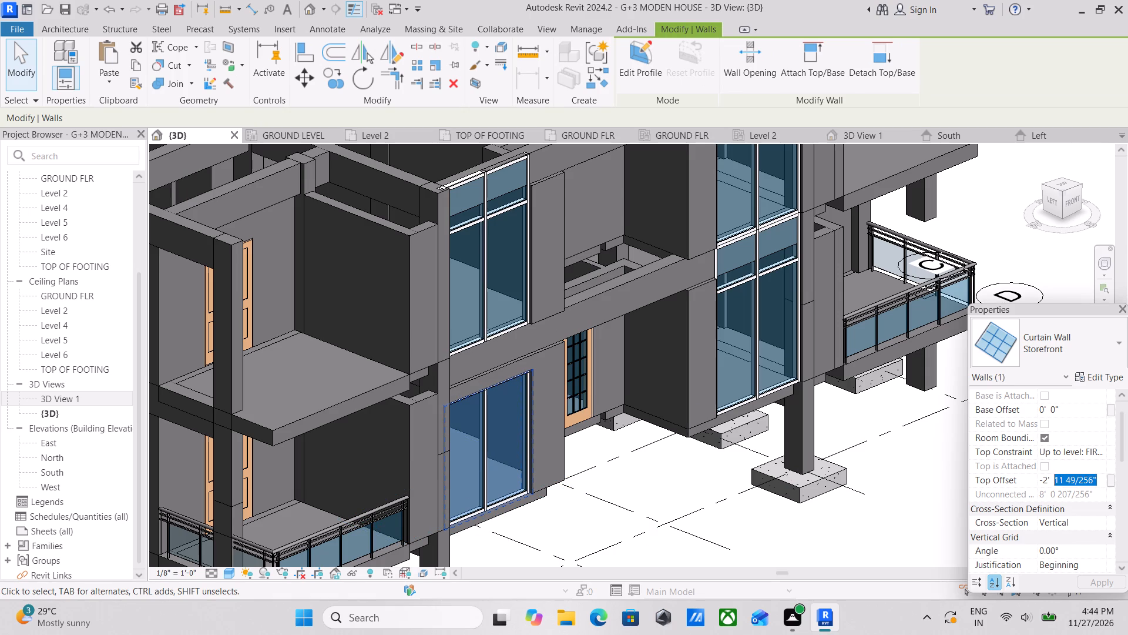
{"action": "left_click_drag", "start_coordinate": [1053, 478], "coordinate": [1018, 479]}
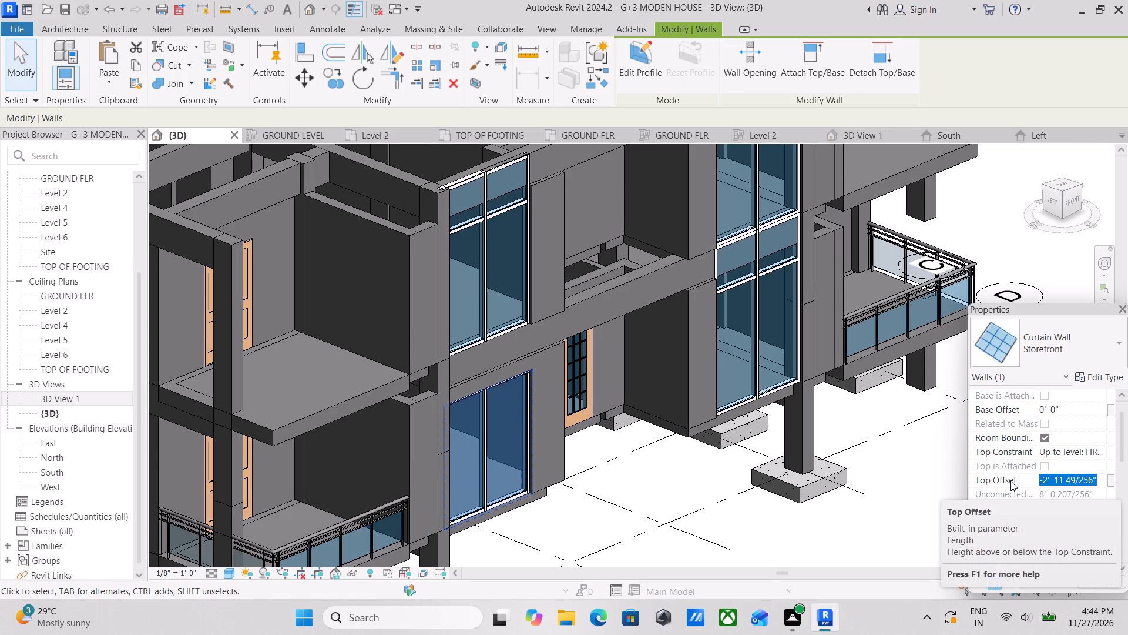
{"action": "key", "text": "minus"}
{"action": "key", "text": "2"}
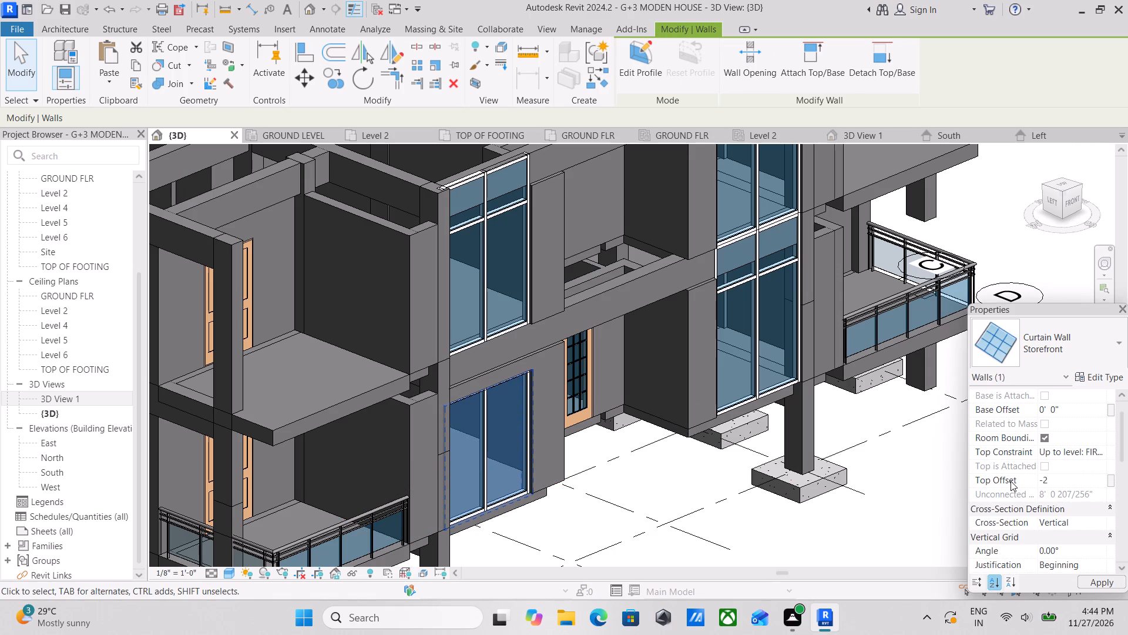
{"action": "key", "text": "apostrophe"}
{"action": "key", "text": "Return"}
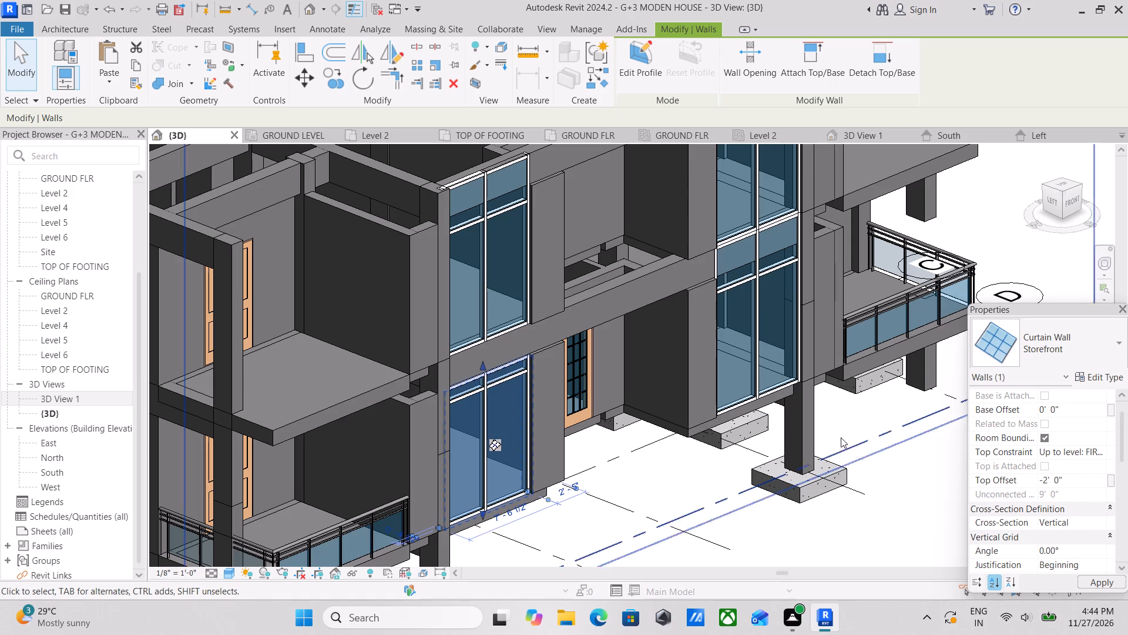
Examine the shortened curtain wall's head against the 12 x 24 beam, and compare it with the other front curtain walls and balcony slabs.
{"action": "scroll", "coordinate": [503, 372], "scroll_direction": "up", "scroll_amount": 3}
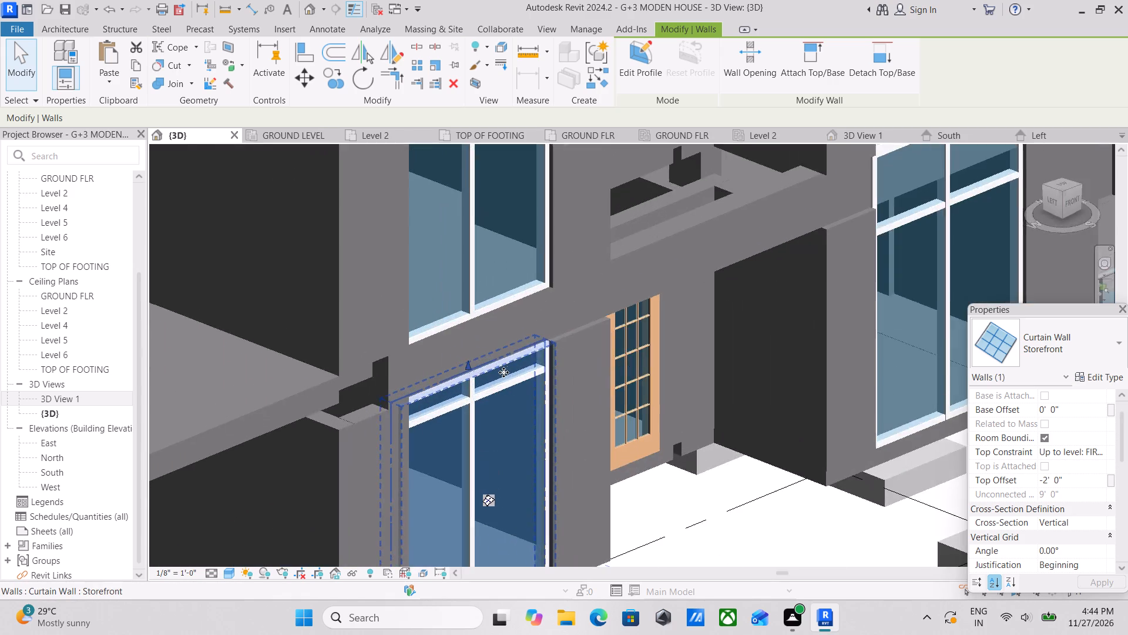
{"action": "scroll", "coordinate": [503, 372], "scroll_direction": "up", "scroll_amount": 5}
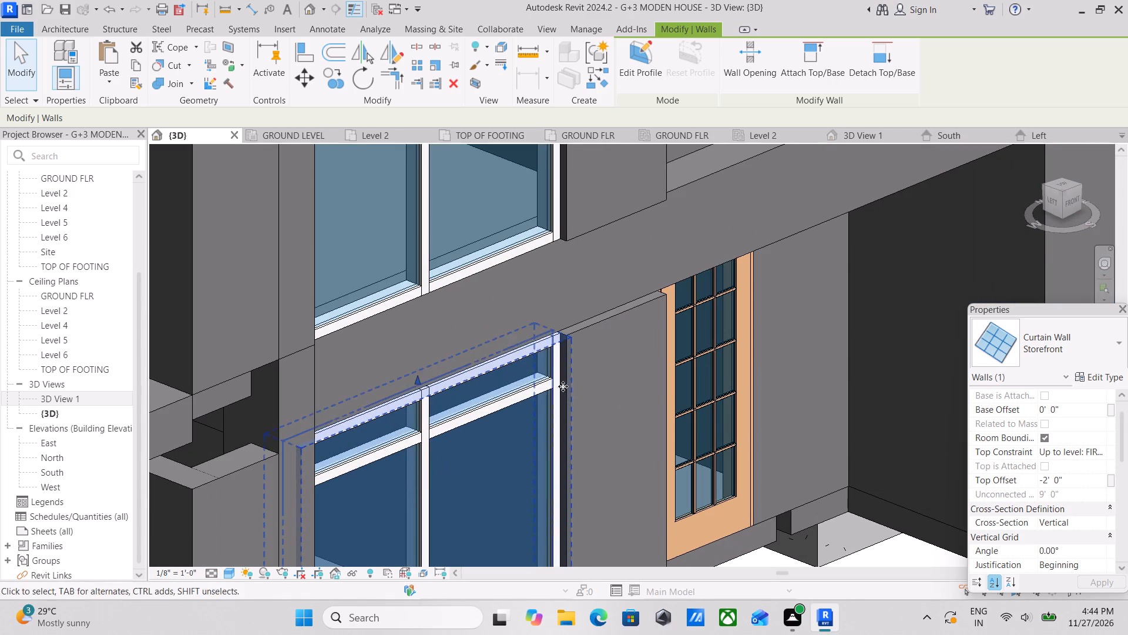
{"action": "scroll", "coordinate": [629, 326], "scroll_direction": "up", "scroll_amount": 4}
{"action": "scroll", "coordinate": [689, 265], "scroll_direction": "down", "scroll_amount": 5}
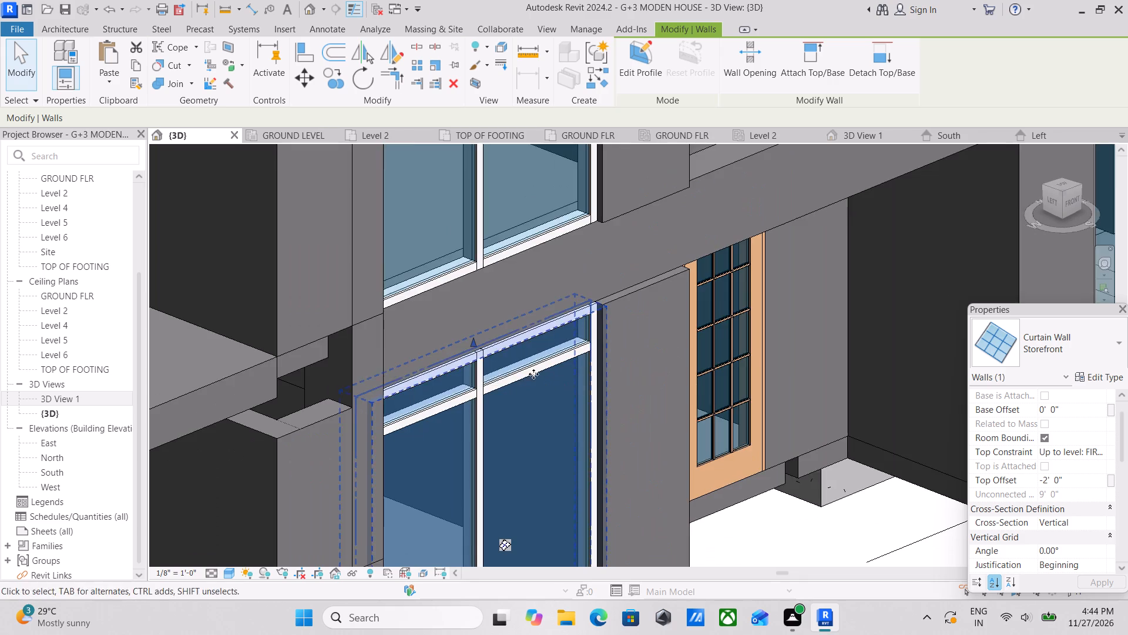
{"action": "scroll", "coordinate": [496, 373], "scroll_direction": "down", "scroll_amount": 7}
{"action": "scroll", "coordinate": [356, 385], "scroll_direction": "down", "scroll_amount": 3}
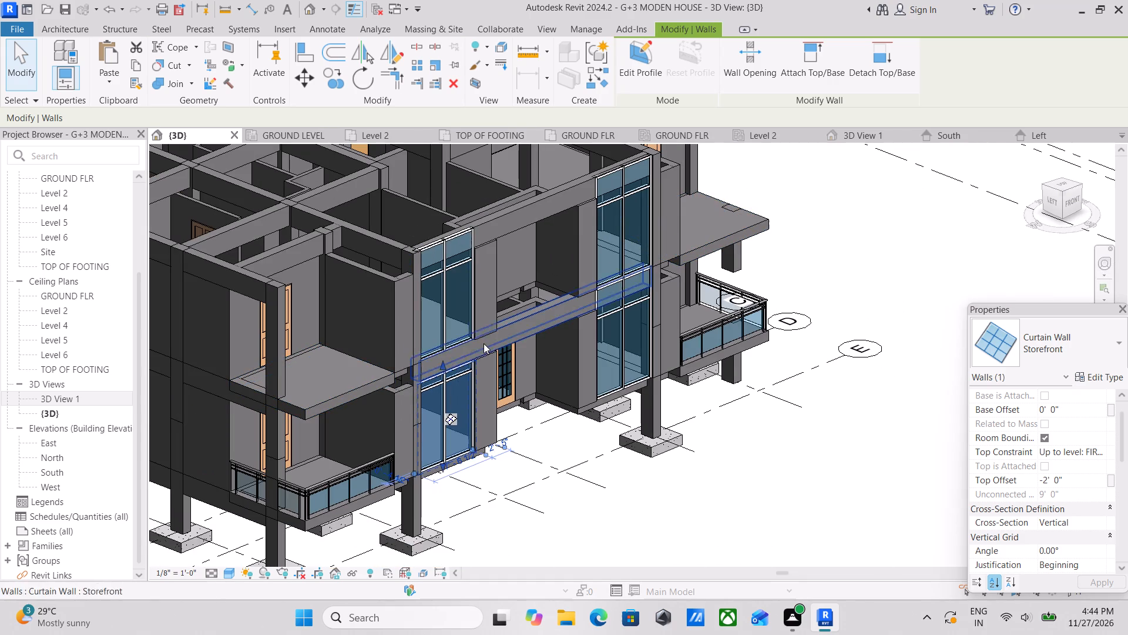
{"action": "middle_click_drag", "start_coordinate": [407, 406], "coordinate": [540, 365]}
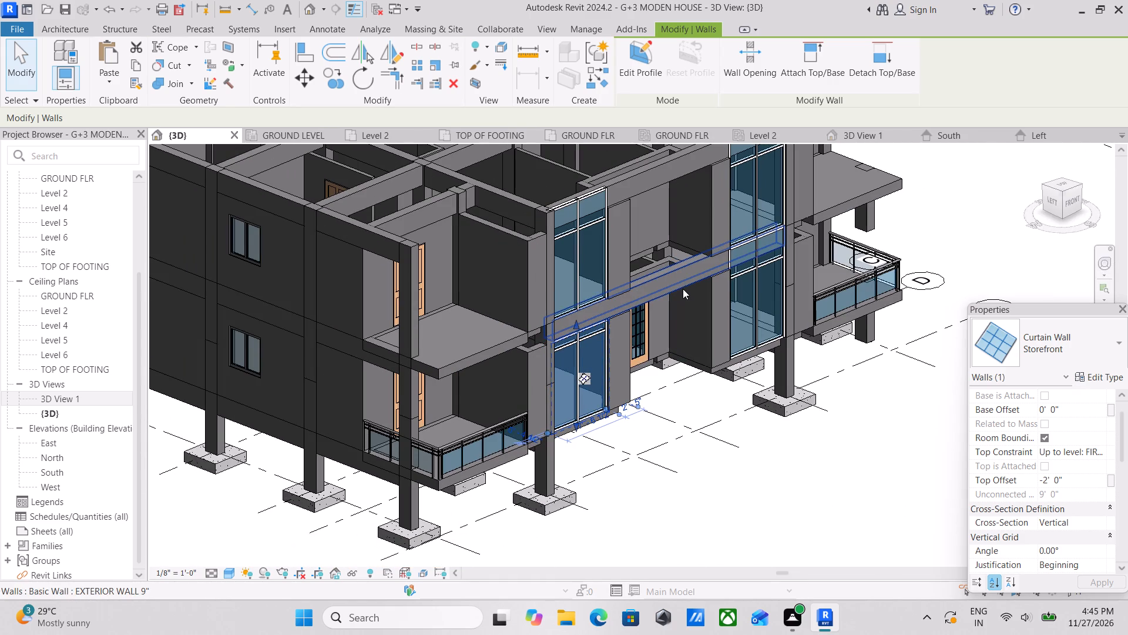
{"action": "scroll", "coordinate": [471, 425], "scroll_direction": "down", "scroll_amount": 1}
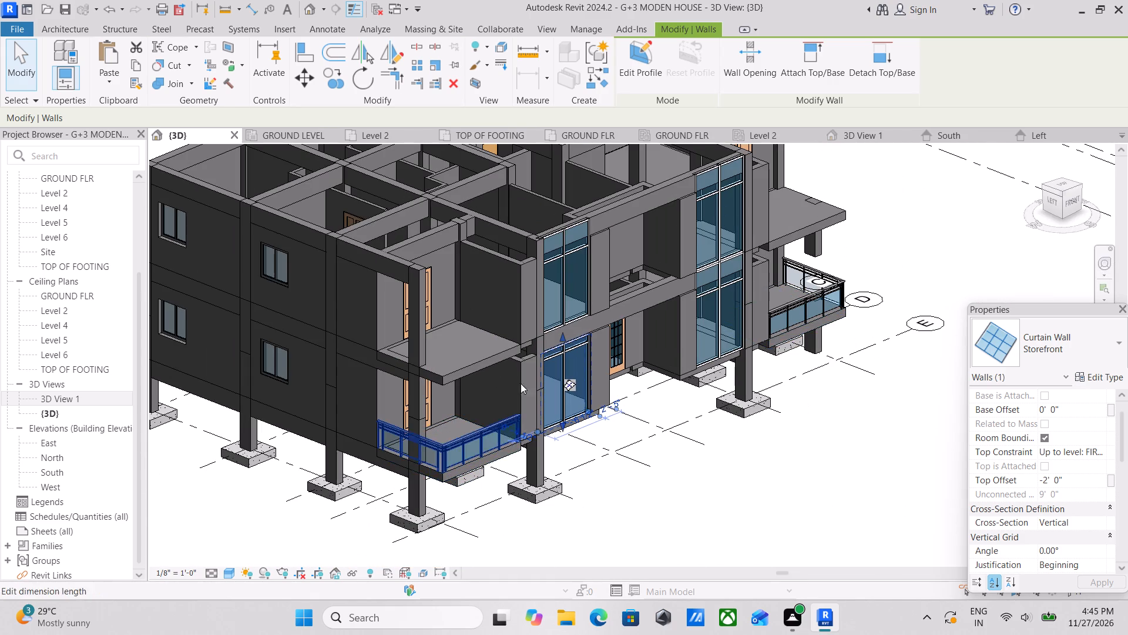
{"action": "scroll", "coordinate": [539, 309], "scroll_direction": "up", "scroll_amount": 3}
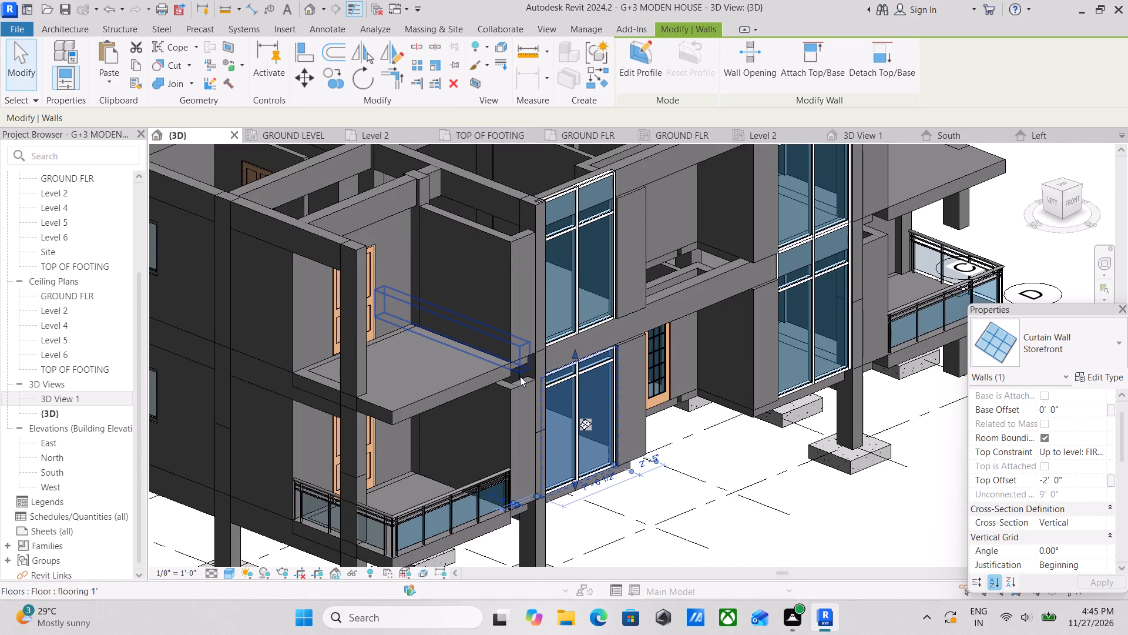
{"action": "scroll", "coordinate": [520, 376], "scroll_direction": "down", "scroll_amount": 2}
{"action": "middle_click_drag", "start_coordinate": [520, 376], "coordinate": [645, 392]}
{"action": "middle_click_drag", "start_coordinate": [501, 396], "coordinate": [335, 481]}
{"action": "middle_click_drag", "start_coordinate": [599, 390], "coordinate": [513, 422]}
{"action": "scroll", "coordinate": [513, 422], "scroll_direction": "up", "scroll_amount": 2}
{"action": "middle_click_drag", "start_coordinate": [444, 386], "coordinate": [553, 308]}
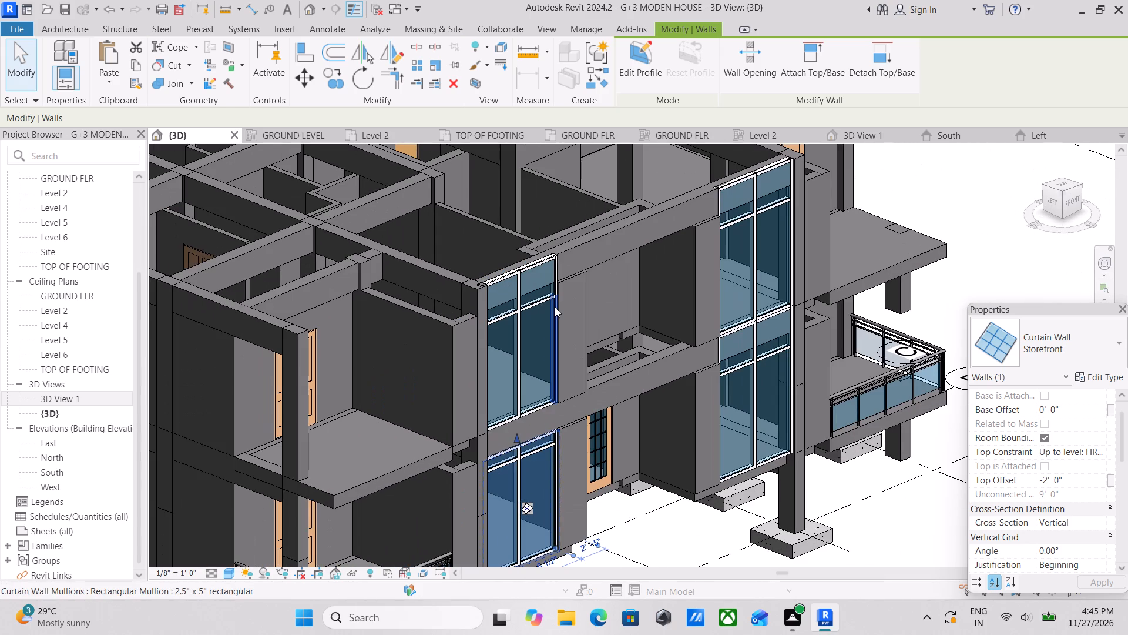
{"action": "scroll", "coordinate": [596, 350], "scroll_direction": "up", "scroll_amount": 3}
{"action": "middle_click_drag", "start_coordinate": [731, 350], "coordinate": [773, 308]}
{"action": "scroll", "coordinate": [774, 306], "scroll_direction": "down", "scroll_amount": 2}
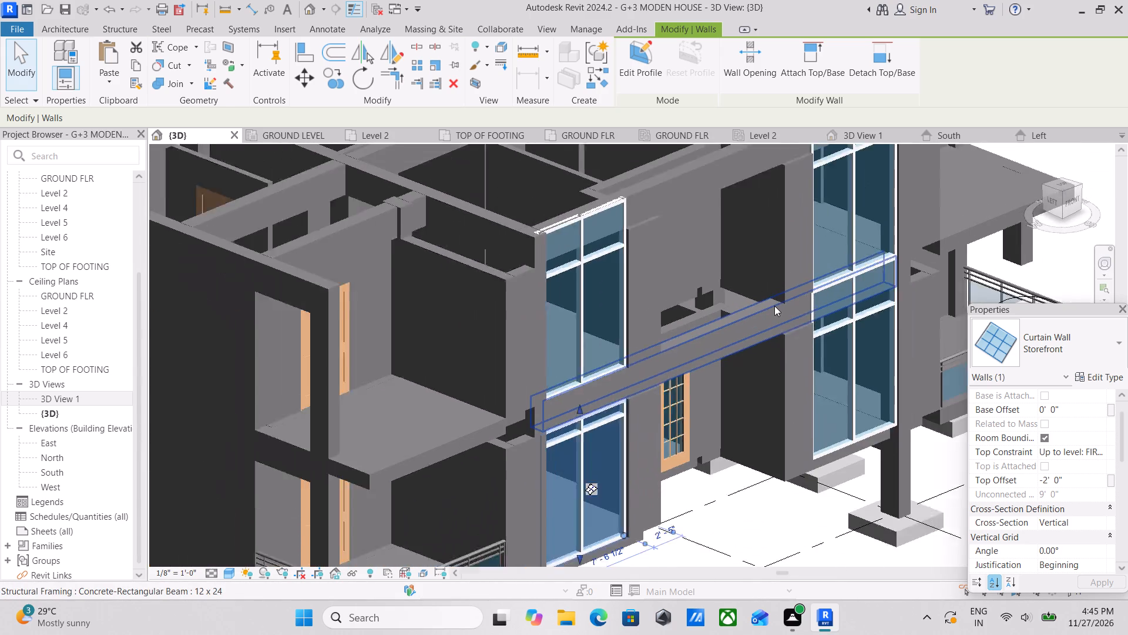
{"action": "scroll", "coordinate": [774, 306], "scroll_direction": "down", "scroll_amount": 1}
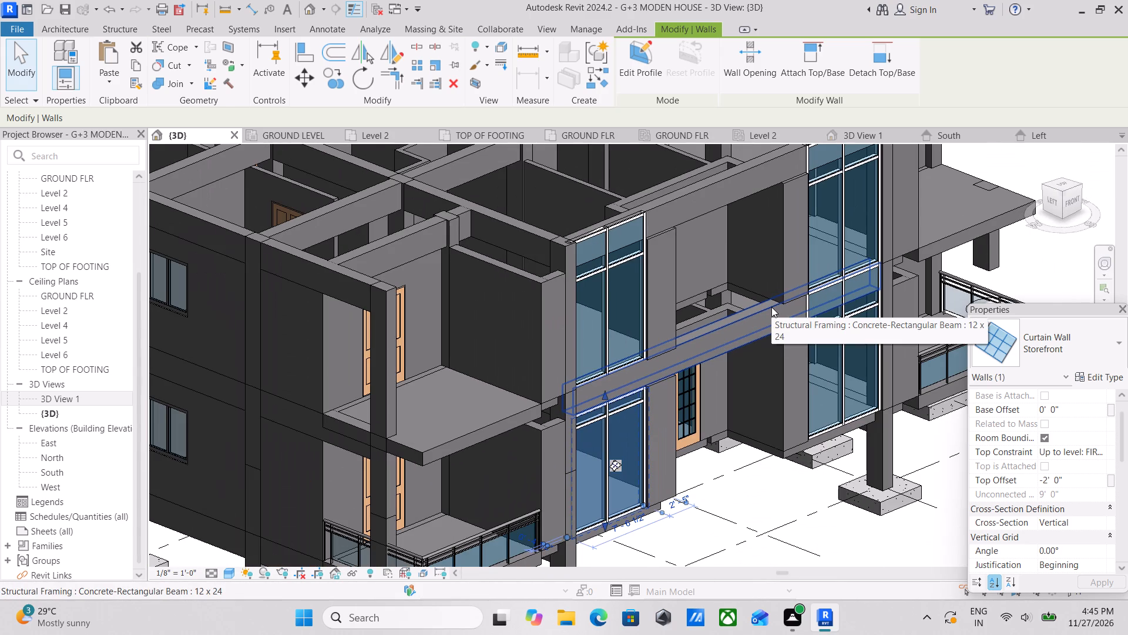
{"action": "middle_click_drag", "start_coordinate": [683, 317], "coordinate": [634, 354]}
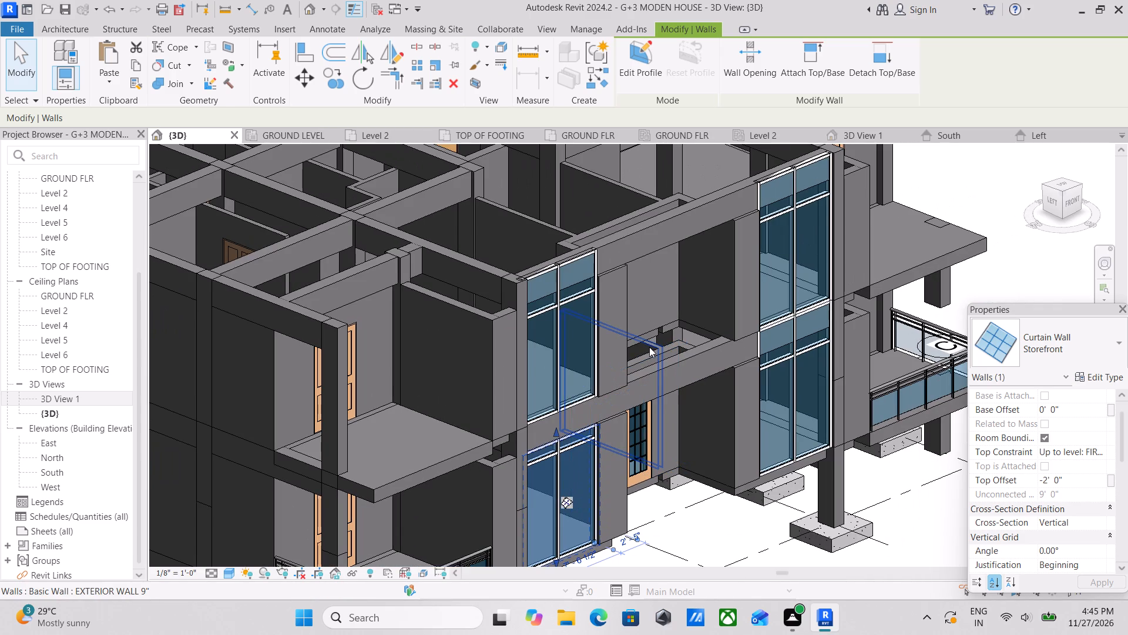
{"action": "scroll", "coordinate": [649, 347], "scroll_direction": "down", "scroll_amount": 1}
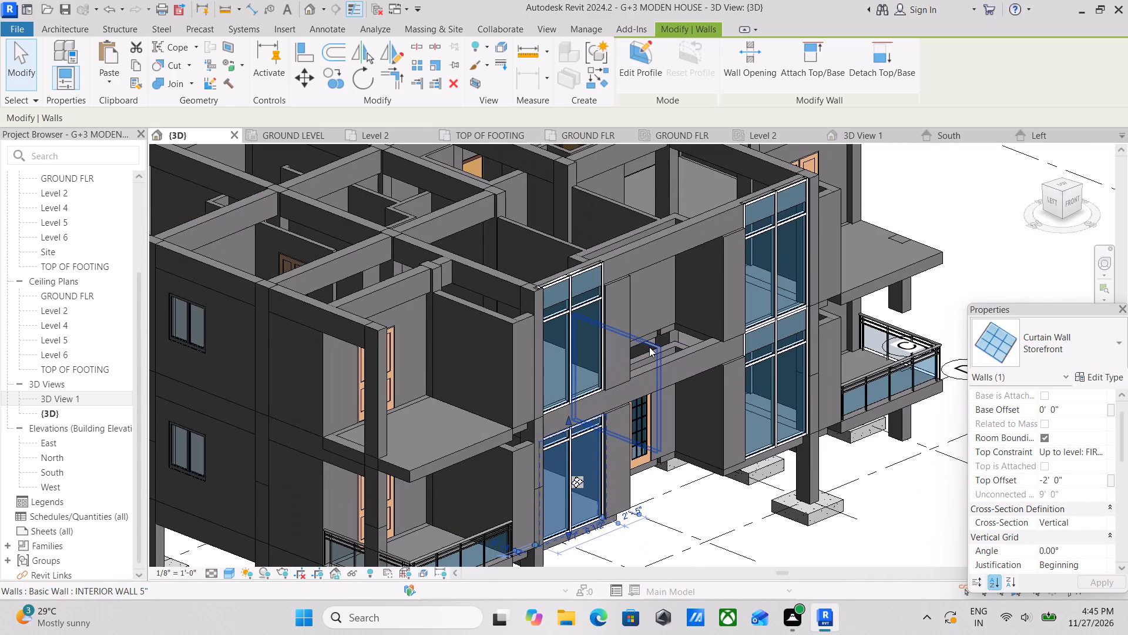
Set the Top Offset of the ground-storey storefront curtain wall right of the entrance to -2' 0".
{"action": "scroll", "coordinate": [649, 347], "scroll_direction": "down", "scroll_amount": 1}
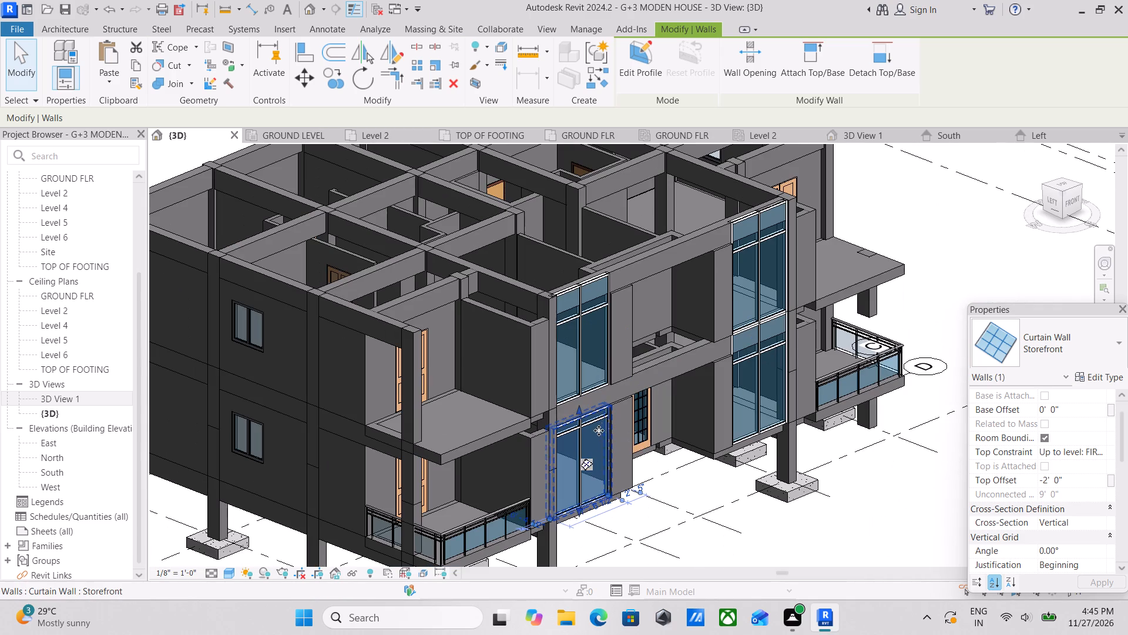
{"action": "middle_click_drag", "start_coordinate": [589, 443], "coordinate": [459, 444]}
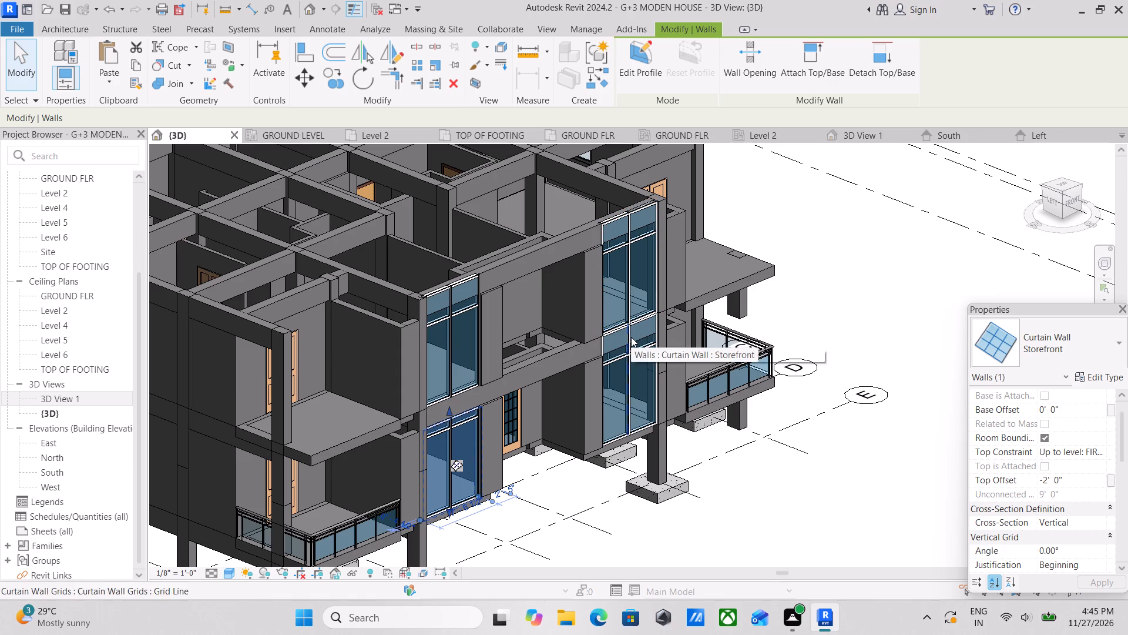
{"action": "scroll", "coordinate": [659, 346], "scroll_direction": "up", "scroll_amount": 4}
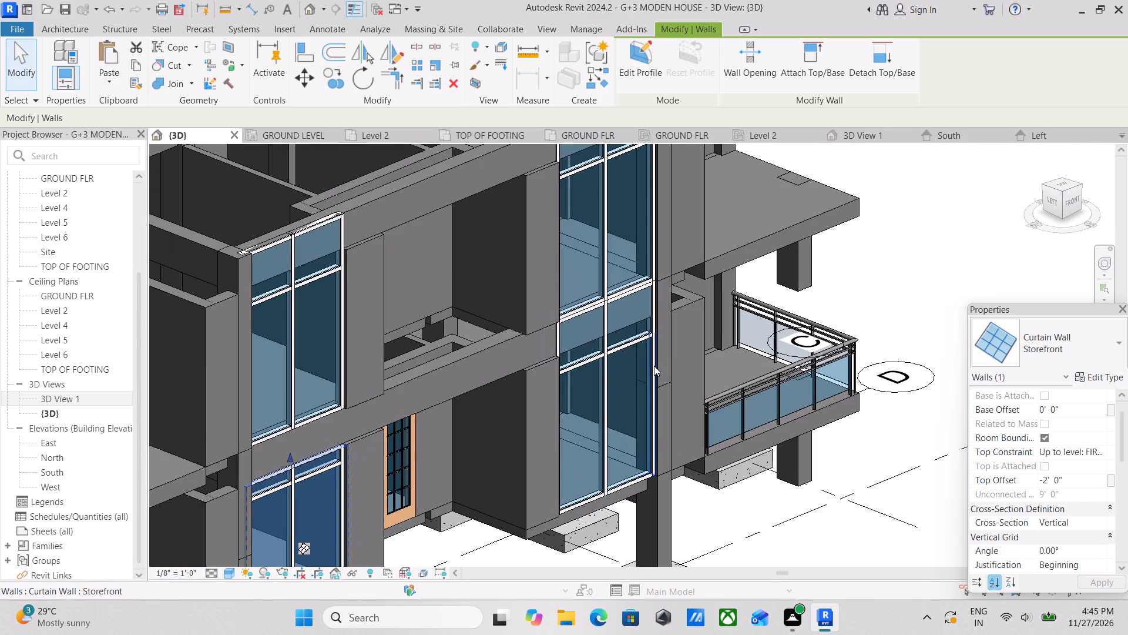
{"action": "left_click", "coordinate": [655, 365]}
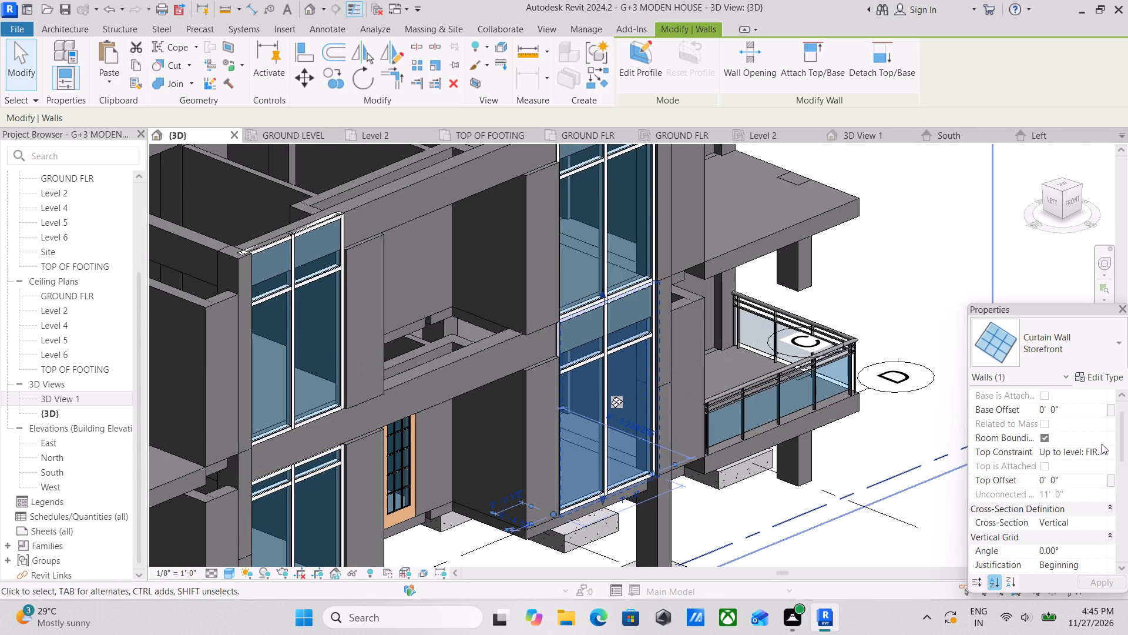
{"action": "left_click", "coordinate": [1066, 478]}
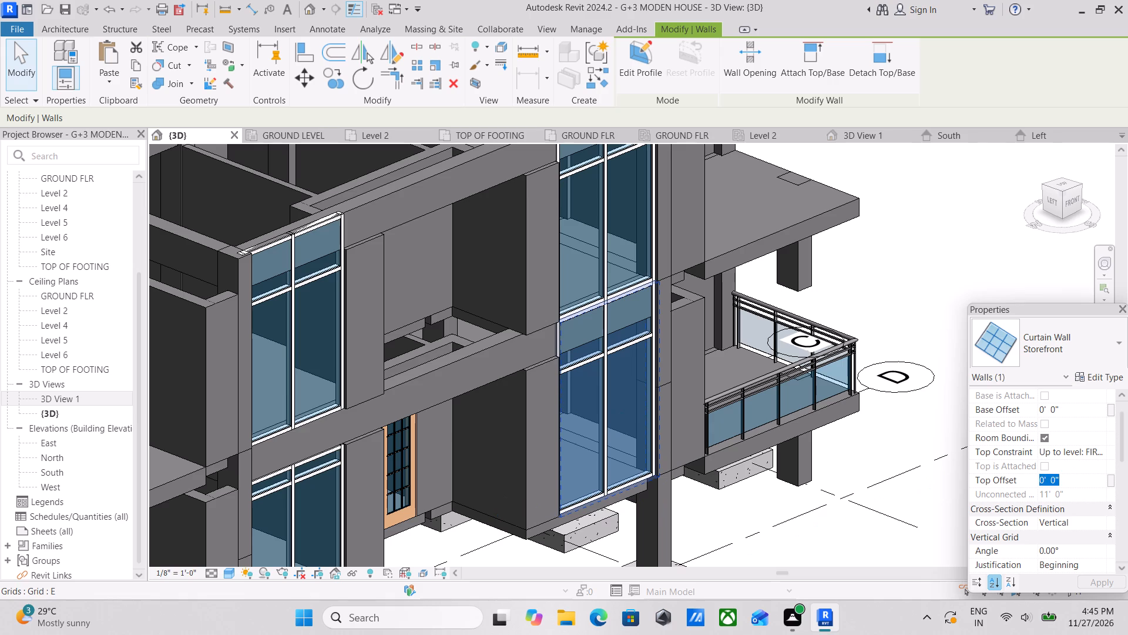
{"action": "type", "text": "-2'"}
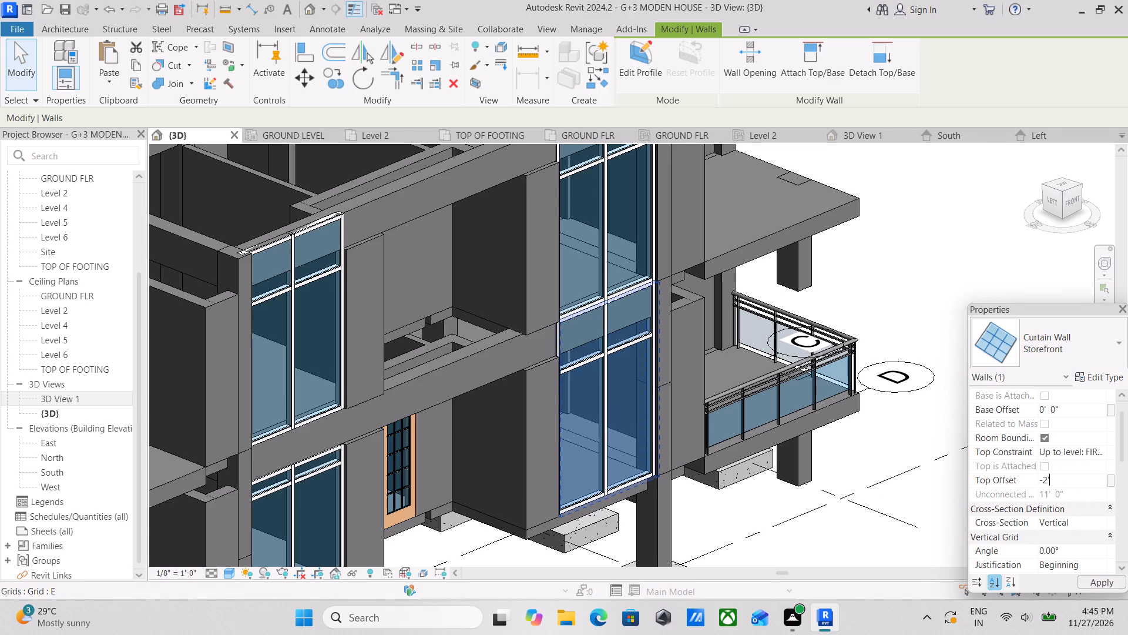
{"action": "key", "text": "Return"}
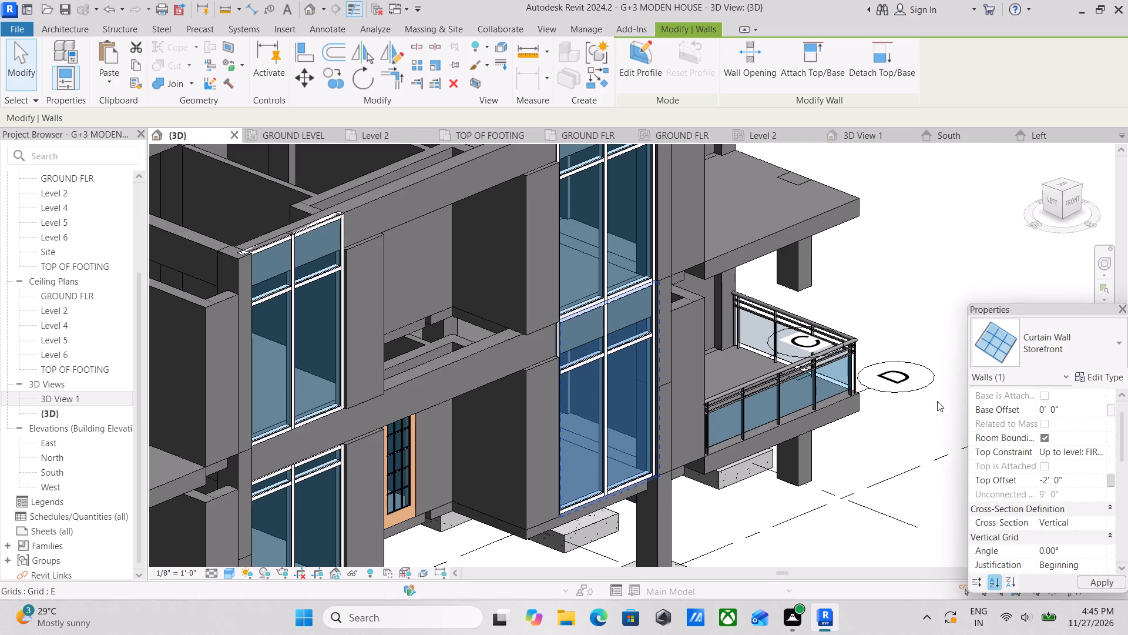
Set the Top Offset of the upper-storey storefront curtain wall right of the entrance to -2' 0".
{"action": "scroll", "coordinate": [583, 353], "scroll_direction": "up", "scroll_amount": 2}
{"action": "middle_click_drag", "start_coordinate": [602, 349], "coordinate": [635, 499]}
{"action": "middle_click_drag", "start_coordinate": [654, 380], "coordinate": [662, 550]}
{"action": "left_click", "coordinate": [686, 337]}
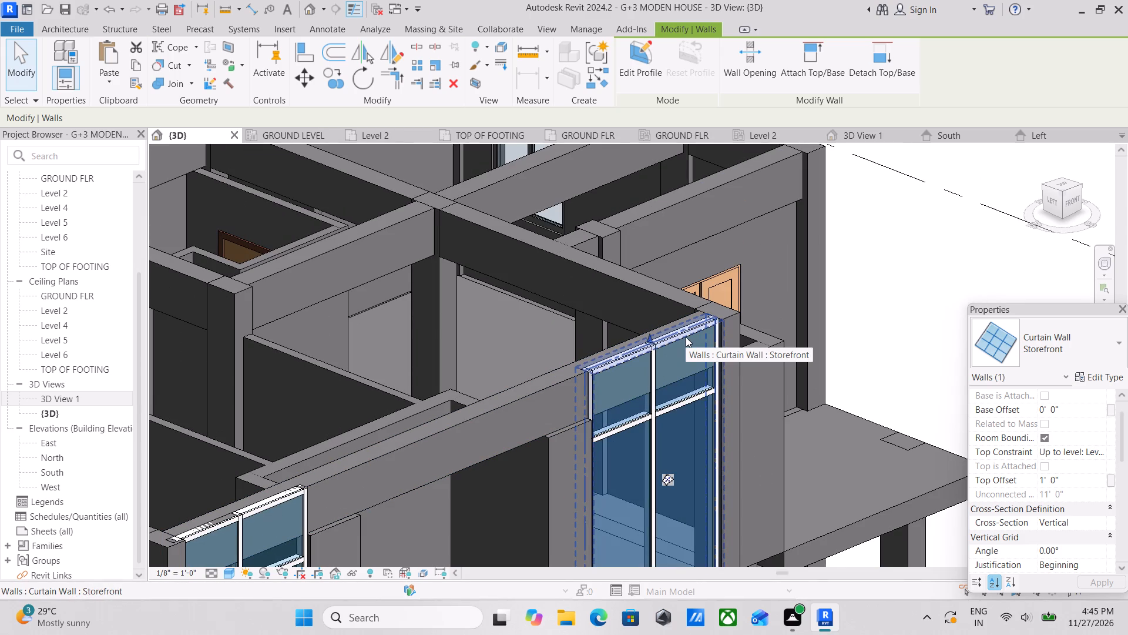
{"action": "left_click", "coordinate": [1086, 480]}
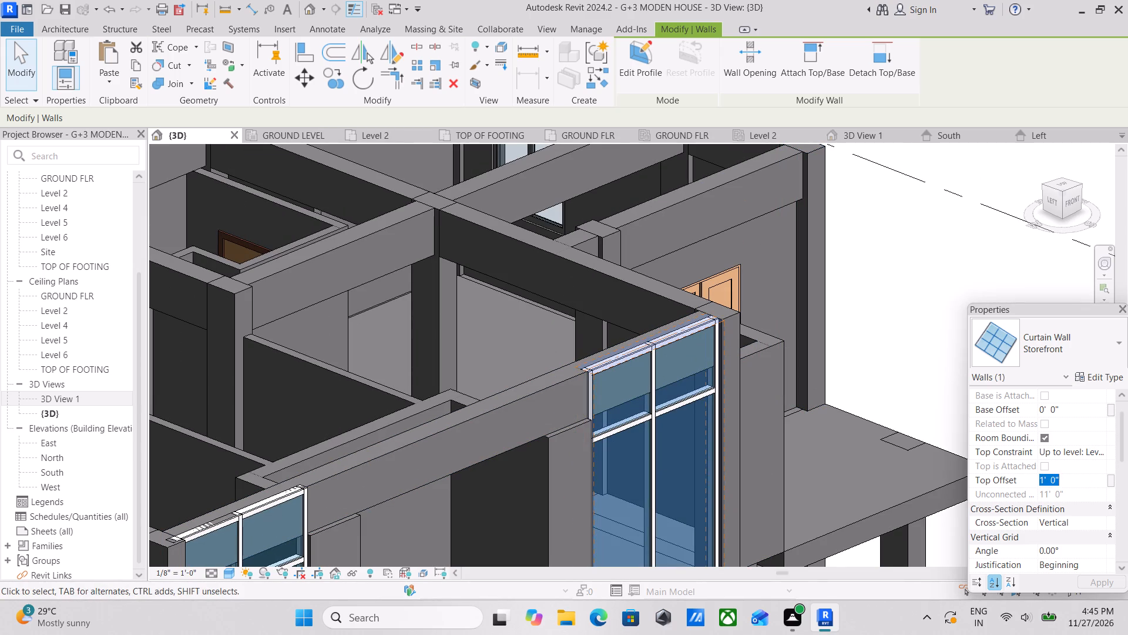
{"action": "type", "text": "-2'"}
{"action": "key", "text": "Return"}
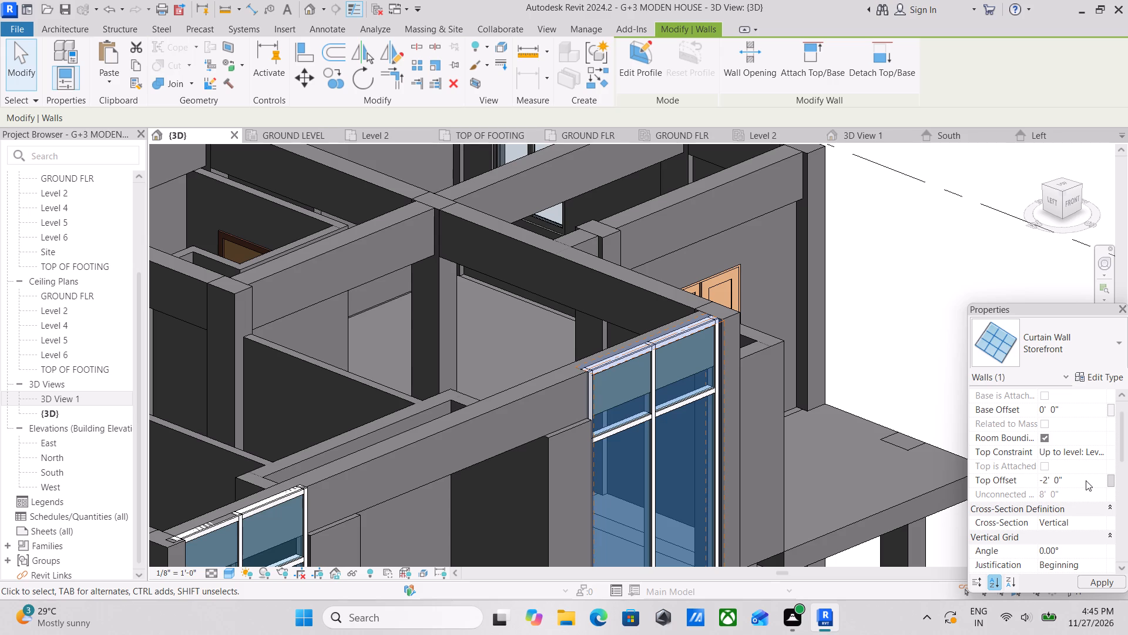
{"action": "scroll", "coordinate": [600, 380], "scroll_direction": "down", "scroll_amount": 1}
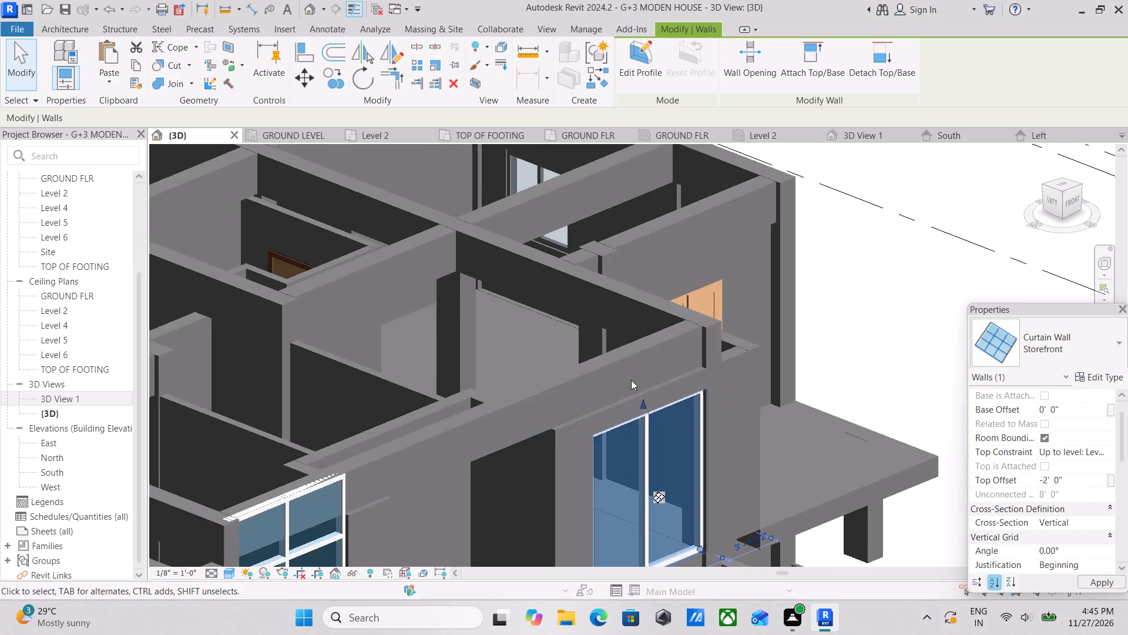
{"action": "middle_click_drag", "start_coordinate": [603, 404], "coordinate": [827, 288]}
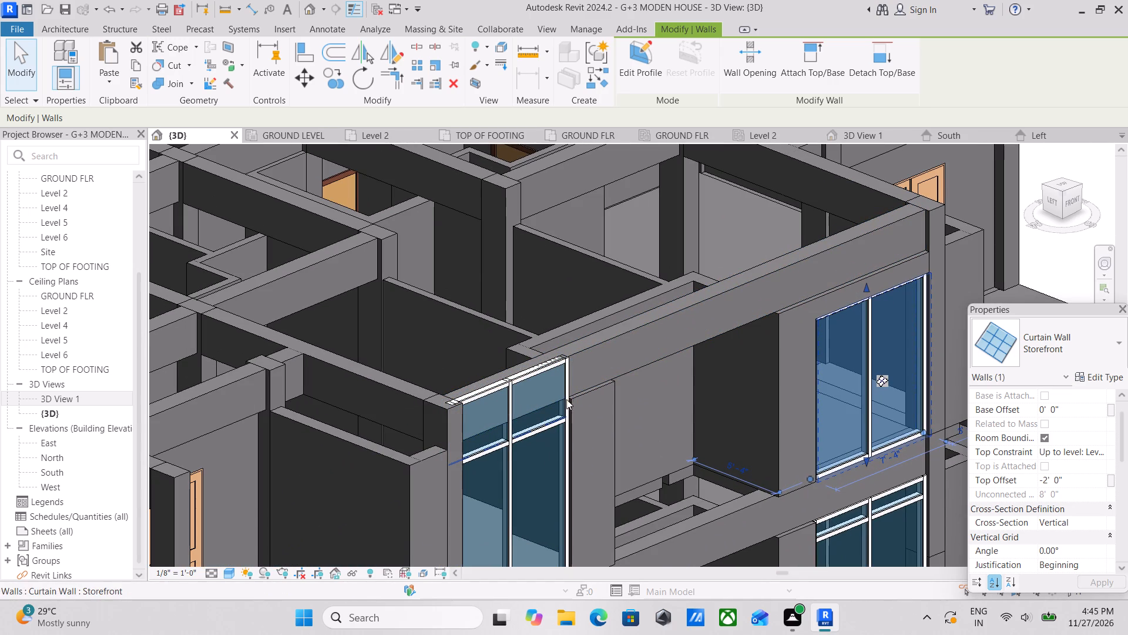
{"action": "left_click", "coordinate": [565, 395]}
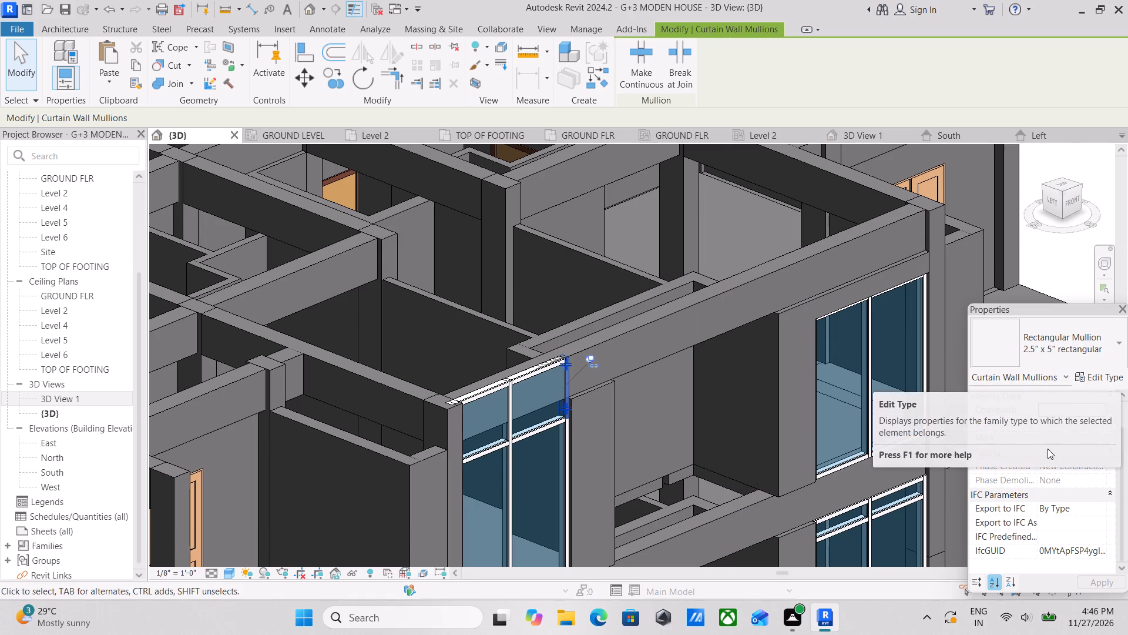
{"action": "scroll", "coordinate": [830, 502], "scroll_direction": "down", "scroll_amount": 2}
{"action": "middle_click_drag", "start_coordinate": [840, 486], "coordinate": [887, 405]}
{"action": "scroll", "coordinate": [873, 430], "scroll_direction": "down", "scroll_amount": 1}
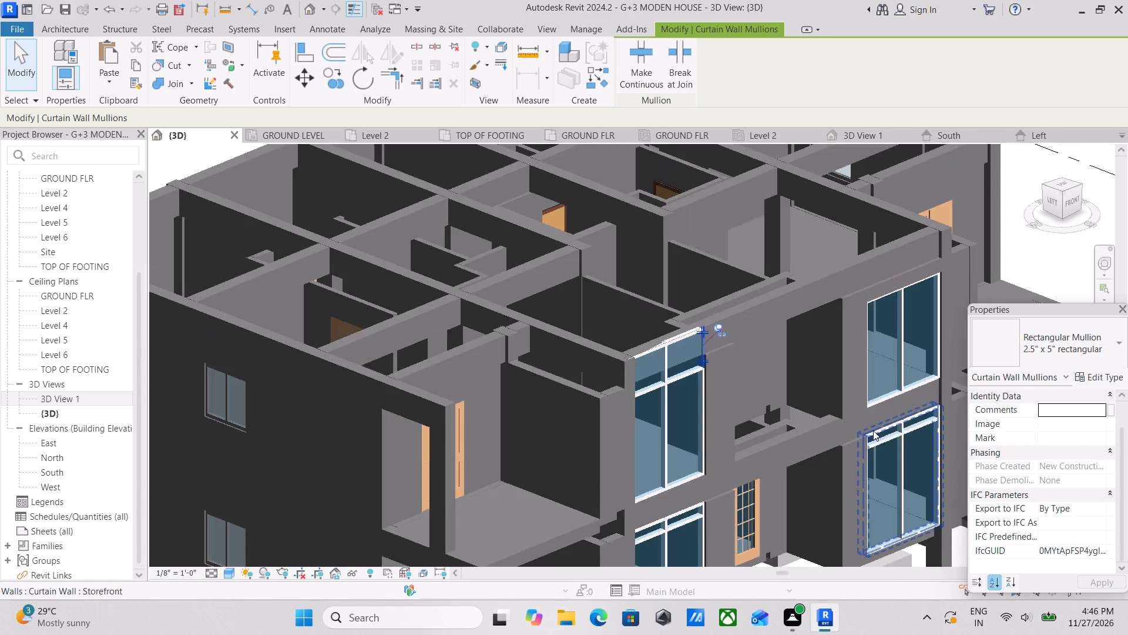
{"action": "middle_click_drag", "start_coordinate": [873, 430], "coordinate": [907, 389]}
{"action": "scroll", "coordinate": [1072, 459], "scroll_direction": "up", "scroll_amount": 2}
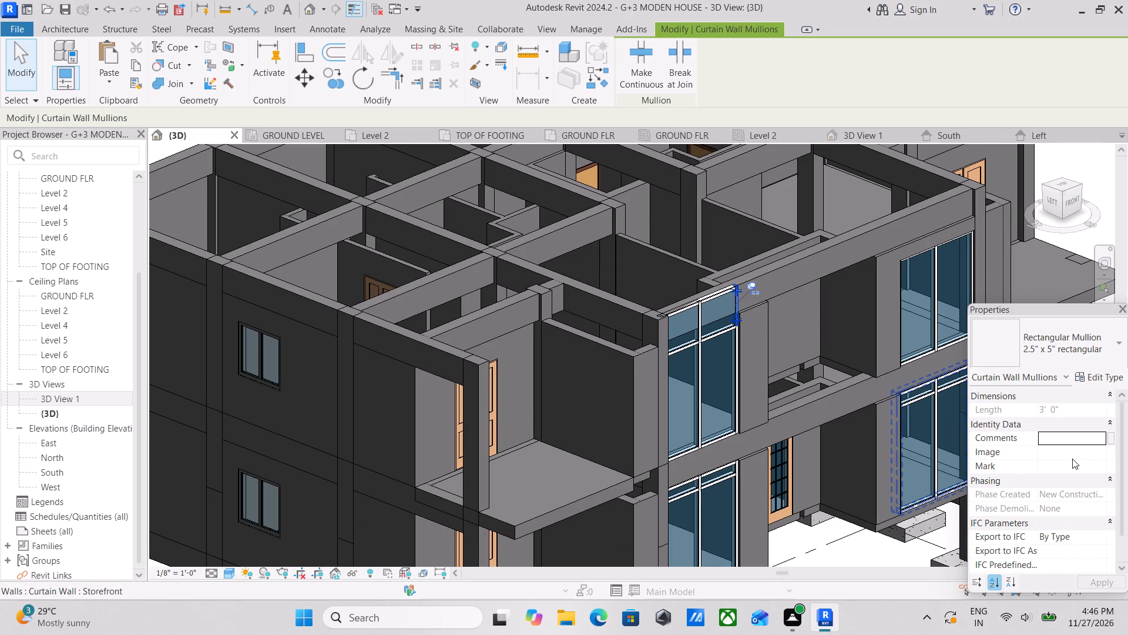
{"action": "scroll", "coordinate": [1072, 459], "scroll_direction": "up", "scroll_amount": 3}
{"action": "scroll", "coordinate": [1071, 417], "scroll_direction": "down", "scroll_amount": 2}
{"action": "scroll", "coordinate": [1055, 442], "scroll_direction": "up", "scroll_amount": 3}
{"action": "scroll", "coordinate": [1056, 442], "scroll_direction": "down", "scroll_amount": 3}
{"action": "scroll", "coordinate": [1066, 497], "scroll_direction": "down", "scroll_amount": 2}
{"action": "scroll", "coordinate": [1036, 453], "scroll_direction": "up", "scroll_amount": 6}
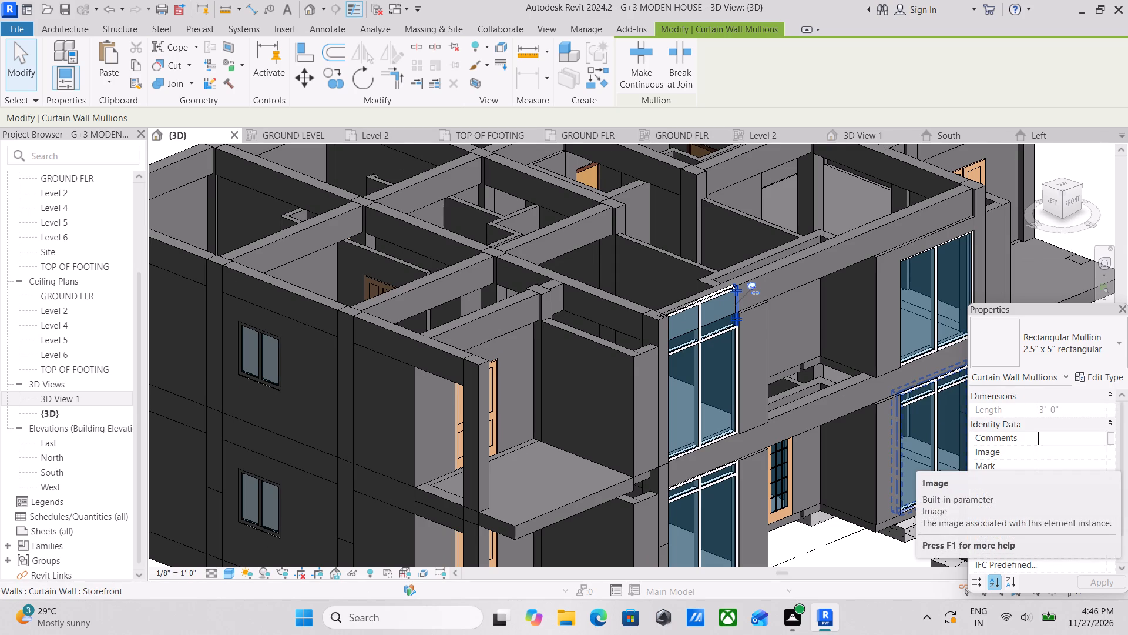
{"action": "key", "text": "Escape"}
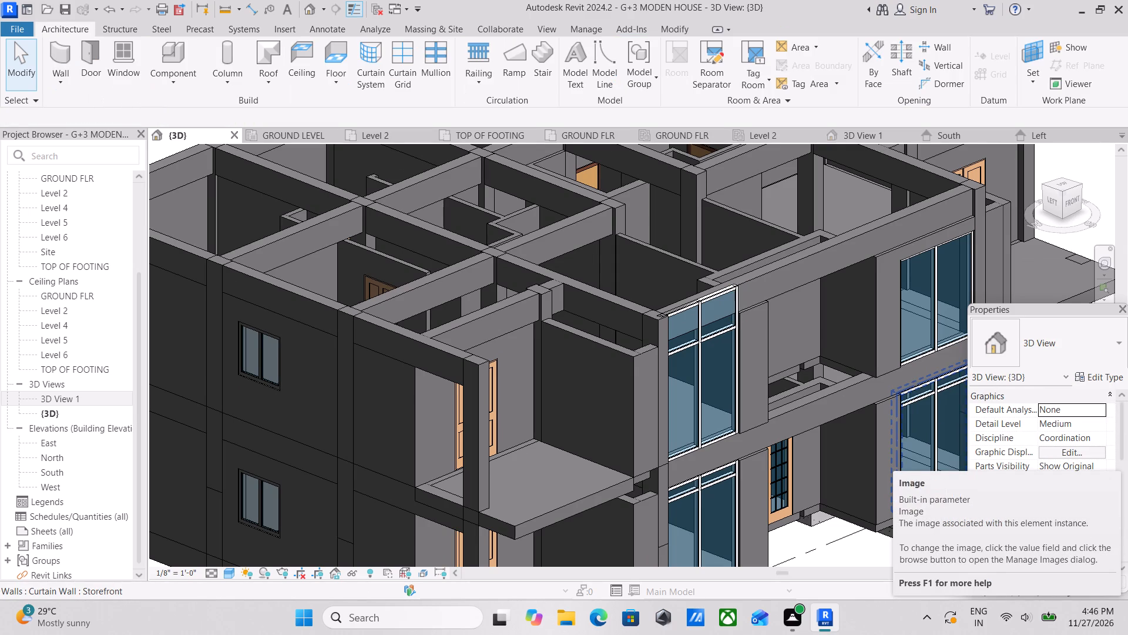
Set the Top Offset of the upper-storey storefront curtain wall left of the entrance to -2' 0".
{"action": "scroll", "coordinate": [755, 290], "scroll_direction": "up", "scroll_amount": 4}
{"action": "left_click", "coordinate": [734, 294]}
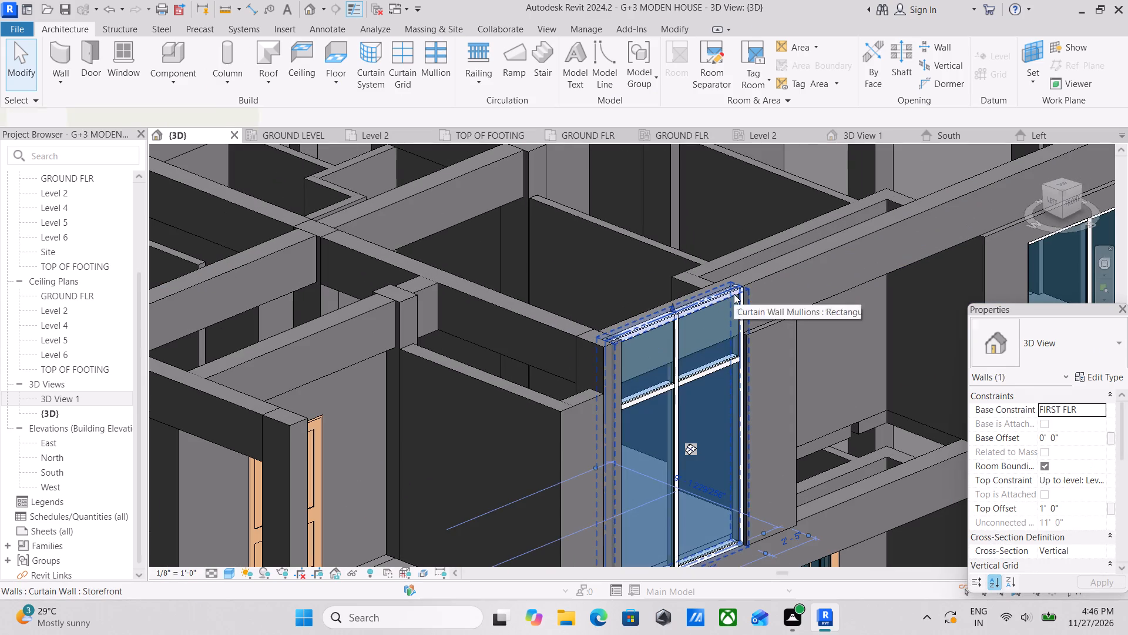
{"action": "scroll", "coordinate": [1073, 462], "scroll_direction": "down", "scroll_amount": 2}
{"action": "left_click", "coordinate": [1084, 439]}
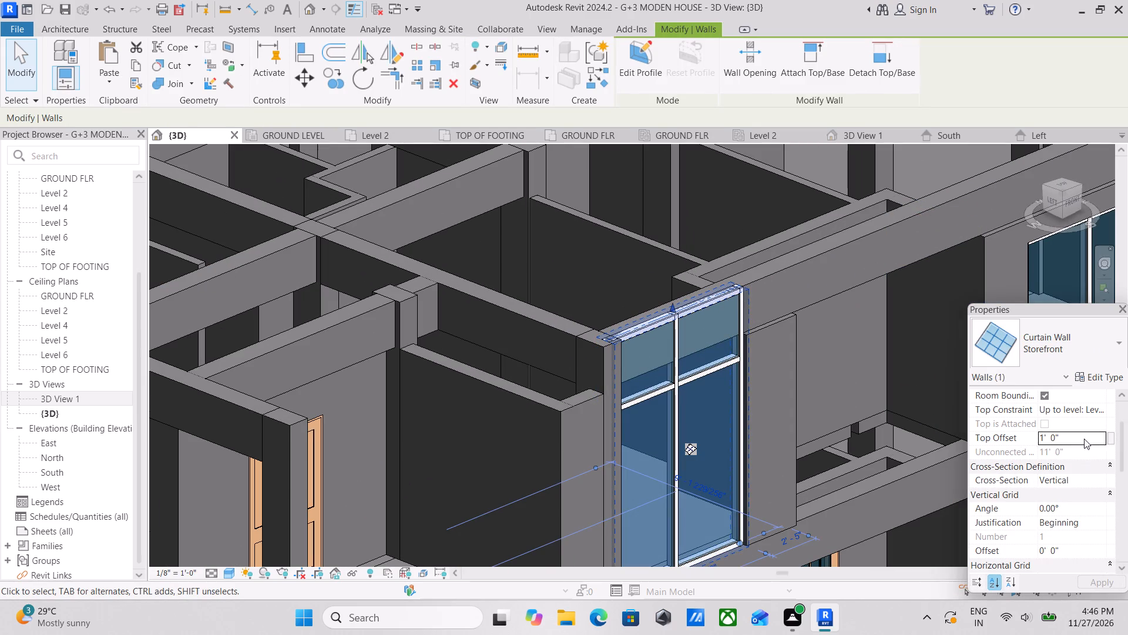
{"action": "type", "text": "-2'"}
{"action": "key", "text": "Return"}
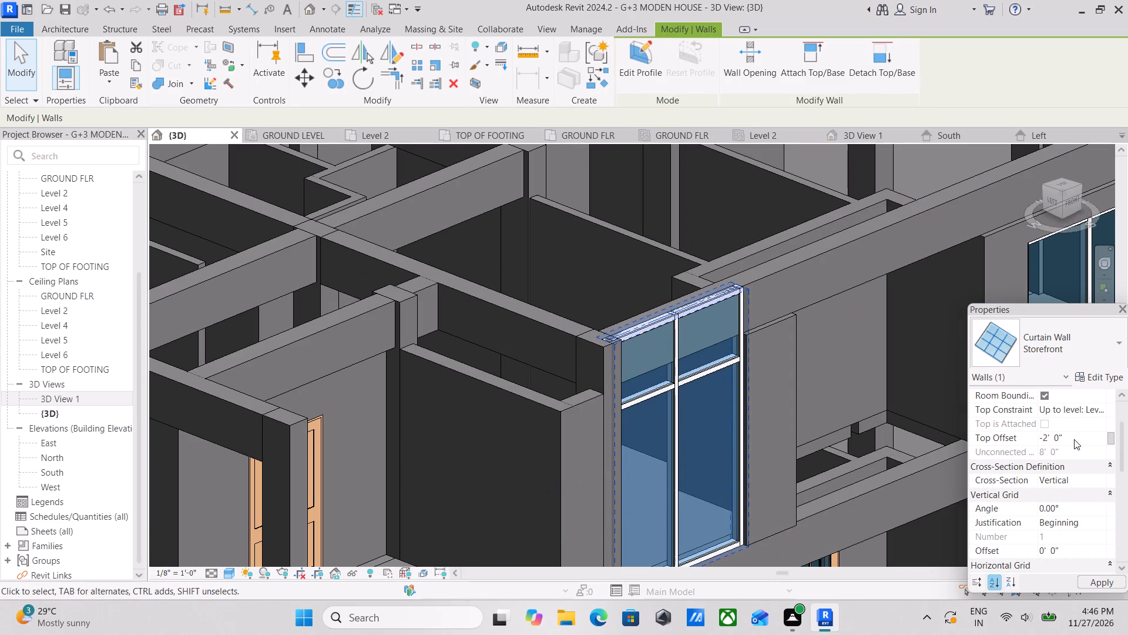
Examine the shortened curtain walls, the front beams and the entrance bay from the front, from above and from both corners.
{"action": "middle_click_drag", "start_coordinate": [750, 400], "coordinate": [730, 366]}
{"action": "scroll", "coordinate": [730, 366], "scroll_direction": "down", "scroll_amount": 1}
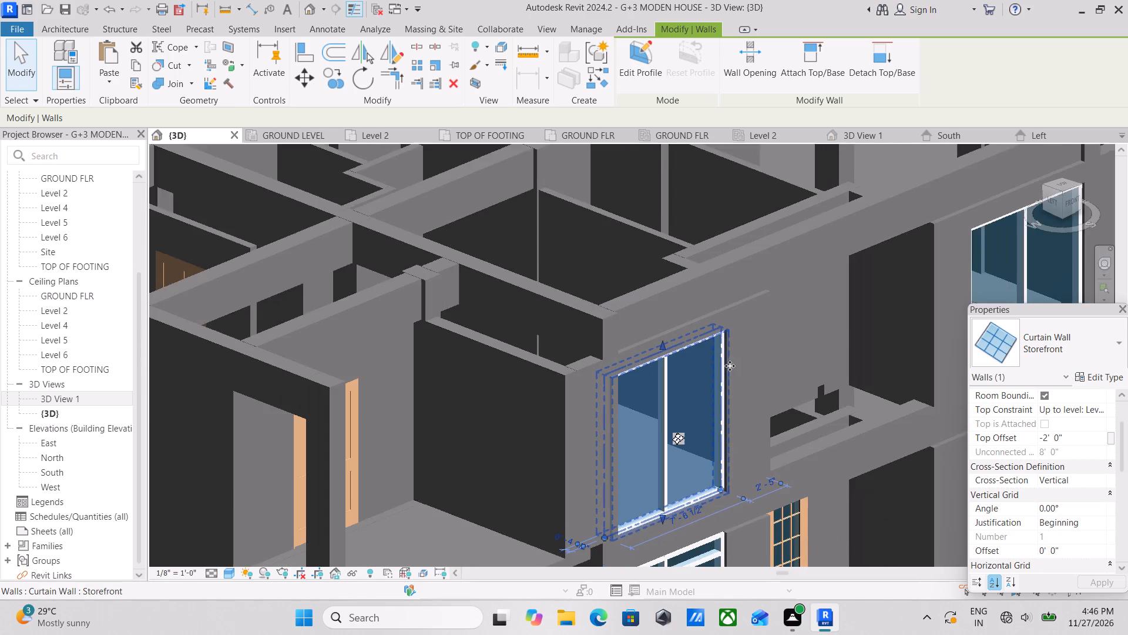
{"action": "middle_click_drag", "start_coordinate": [730, 366], "coordinate": [652, 358]}
{"action": "middle_click_drag", "start_coordinate": [716, 392], "coordinate": [633, 392], "text": "shift"}
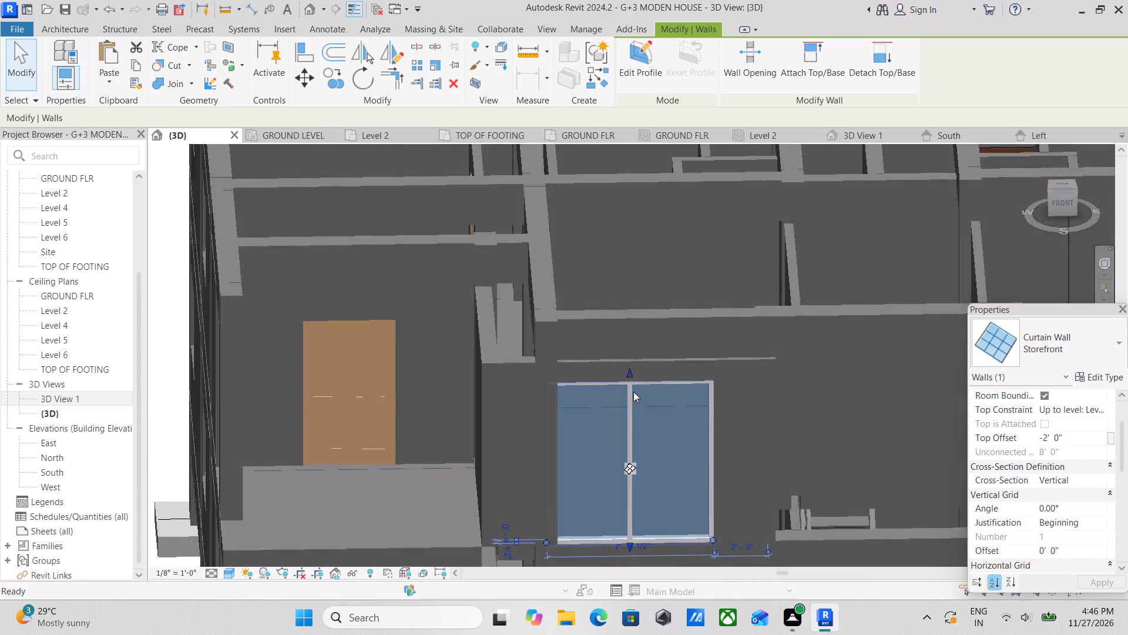
{"action": "middle_click_drag", "start_coordinate": [633, 392], "coordinate": [613, 391], "text": "shift"}
{"action": "middle_click_drag", "start_coordinate": [716, 393], "coordinate": [542, 323]}
{"action": "middle_click_drag", "start_coordinate": [543, 323], "coordinate": [623, 416], "text": "shift"}
{"action": "middle_click_drag", "start_coordinate": [662, 396], "coordinate": [689, 419]}
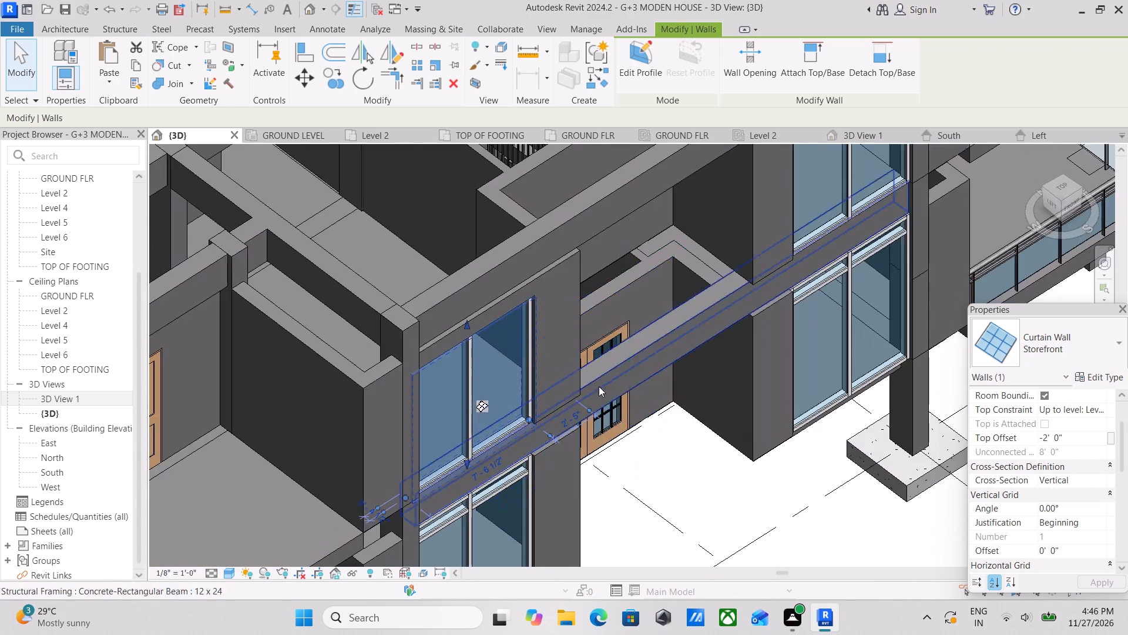
{"action": "middle_click_drag", "start_coordinate": [599, 386], "coordinate": [646, 412]}
{"action": "middle_click_drag", "start_coordinate": [604, 376], "coordinate": [626, 494]}
{"action": "middle_click_drag", "start_coordinate": [630, 409], "coordinate": [587, 509], "text": "shift"}
{"action": "middle_click_drag", "start_coordinate": [643, 412], "coordinate": [632, 410]}
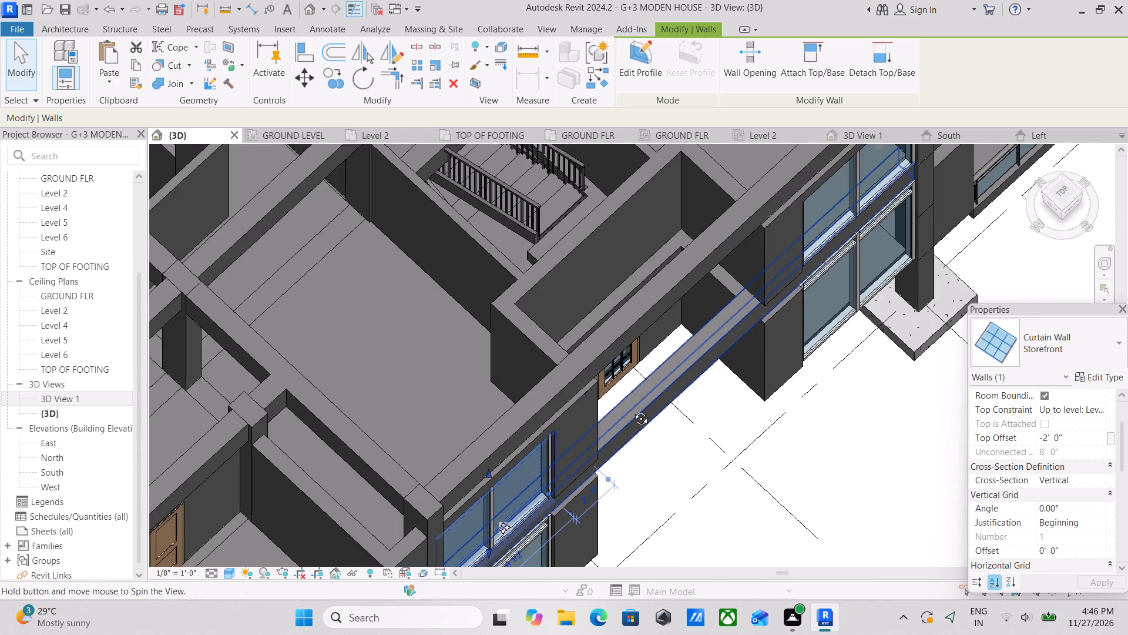
{"action": "middle_click_drag", "start_coordinate": [632, 410], "coordinate": [523, 360]}
{"action": "middle_click_drag", "start_coordinate": [582, 456], "coordinate": [507, 299]}
{"action": "middle_click_drag", "start_coordinate": [563, 365], "coordinate": [491, 337], "text": "shift"}
{"action": "middle_click_drag", "start_coordinate": [559, 381], "coordinate": [578, 270]}
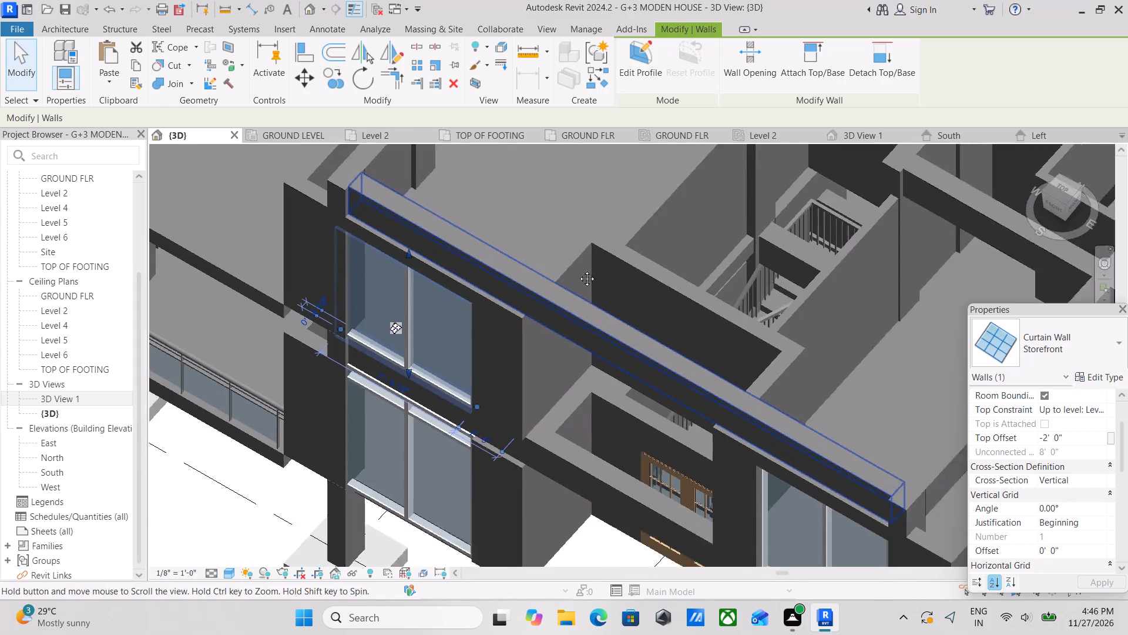
{"action": "middle_click_drag", "start_coordinate": [578, 270], "coordinate": [587, 259]}
{"action": "middle_click_drag", "start_coordinate": [626, 432], "coordinate": [559, 333]}
{"action": "middle_click_drag", "start_coordinate": [596, 353], "coordinate": [790, 285], "text": "shift"}
{"action": "middle_click_drag", "start_coordinate": [615, 335], "coordinate": [669, 583]}
{"action": "middle_click_drag", "start_coordinate": [586, 486], "coordinate": [564, 360], "text": "shift"}
{"action": "middle_click_drag", "start_coordinate": [645, 426], "coordinate": [471, 423]}
Inspect the head of the upper-storey curtain wall right of the entrance, where the 9" exterior wall meets the beam above it.
{"action": "scroll", "coordinate": [639, 387], "scroll_direction": "up", "scroll_amount": 4}
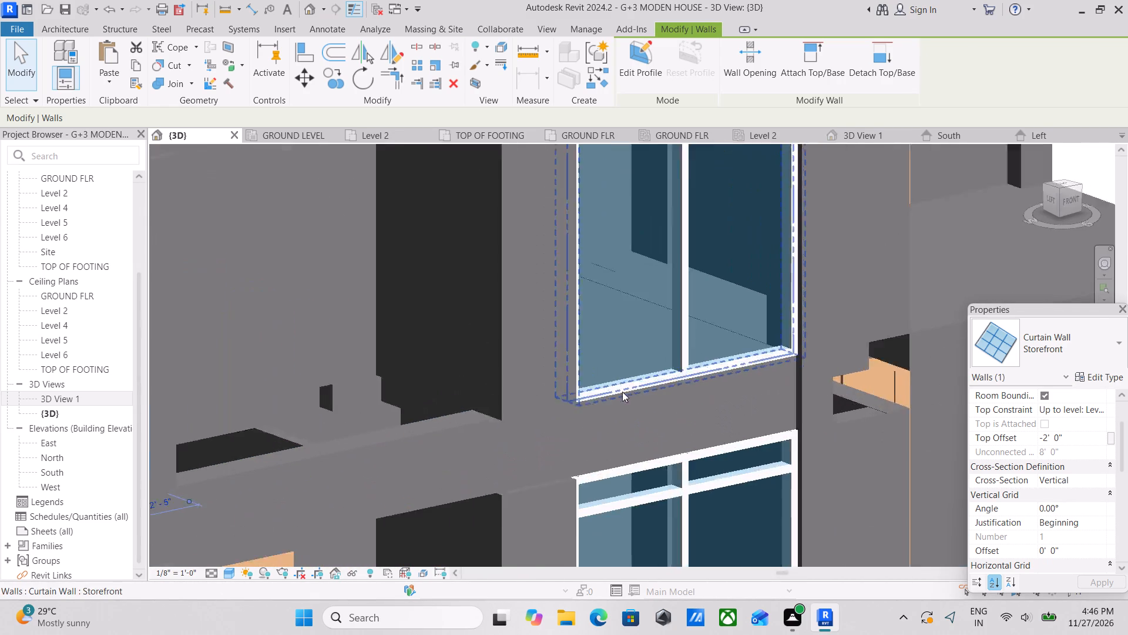
{"action": "scroll", "coordinate": [622, 392], "scroll_direction": "up", "scroll_amount": 2}
{"action": "scroll", "coordinate": [485, 461], "scroll_direction": "up", "scroll_amount": 1}
{"action": "middle_click_drag", "start_coordinate": [599, 400], "coordinate": [631, 620]}
{"action": "middle_click_drag", "start_coordinate": [656, 454], "coordinate": [660, 634]}
{"action": "scroll", "coordinate": [660, 634], "scroll_direction": "up", "scroll_amount": 1}
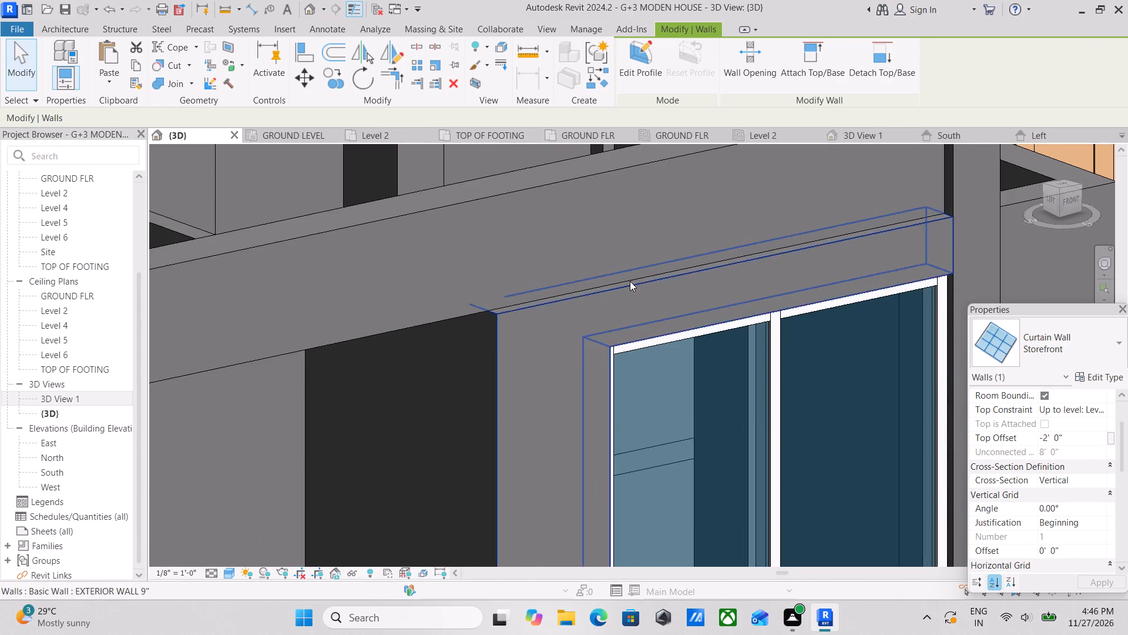
{"action": "middle_click_drag", "start_coordinate": [630, 281], "coordinate": [633, 418]}
{"action": "scroll", "coordinate": [627, 419], "scroll_direction": "up", "scroll_amount": 3}
{"action": "middle_click_drag", "start_coordinate": [560, 407], "coordinate": [585, 461], "text": "shift"}
{"action": "middle_click_drag", "start_coordinate": [551, 382], "coordinate": [582, 514]}
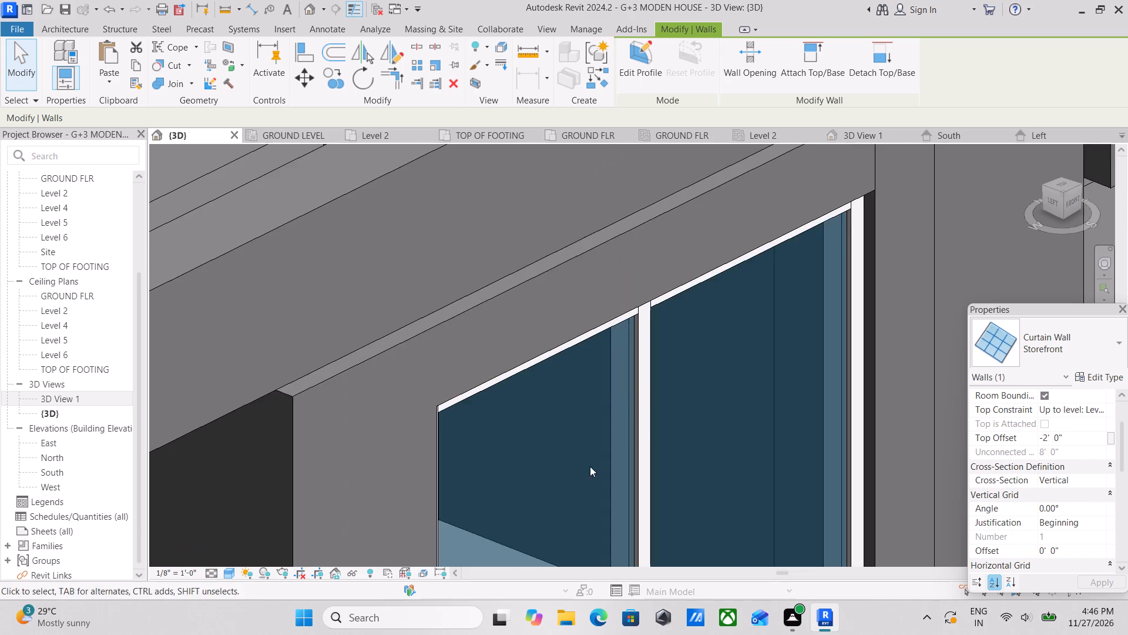
{"action": "middle_click_drag", "start_coordinate": [610, 383], "coordinate": [644, 401], "text": "shift"}
{"action": "middle_click_drag", "start_coordinate": [648, 413], "coordinate": [703, 520]}
{"action": "scroll", "coordinate": [703, 520], "scroll_direction": "up", "scroll_amount": 1}
{"action": "scroll", "coordinate": [703, 518], "scroll_direction": "down", "scroll_amount": 7}
{"action": "middle_click_drag", "start_coordinate": [702, 430], "coordinate": [711, 452]}
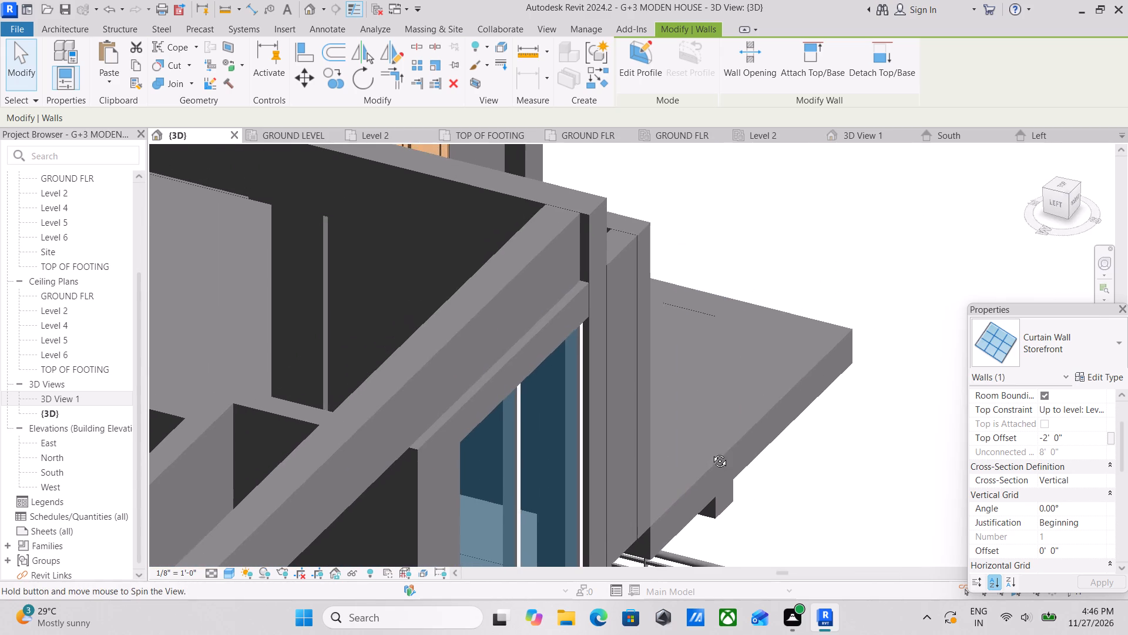
{"action": "middle_click_drag", "start_coordinate": [711, 452], "coordinate": [711, 455]}
{"action": "middle_click_drag", "start_coordinate": [512, 312], "coordinate": [743, 222]}
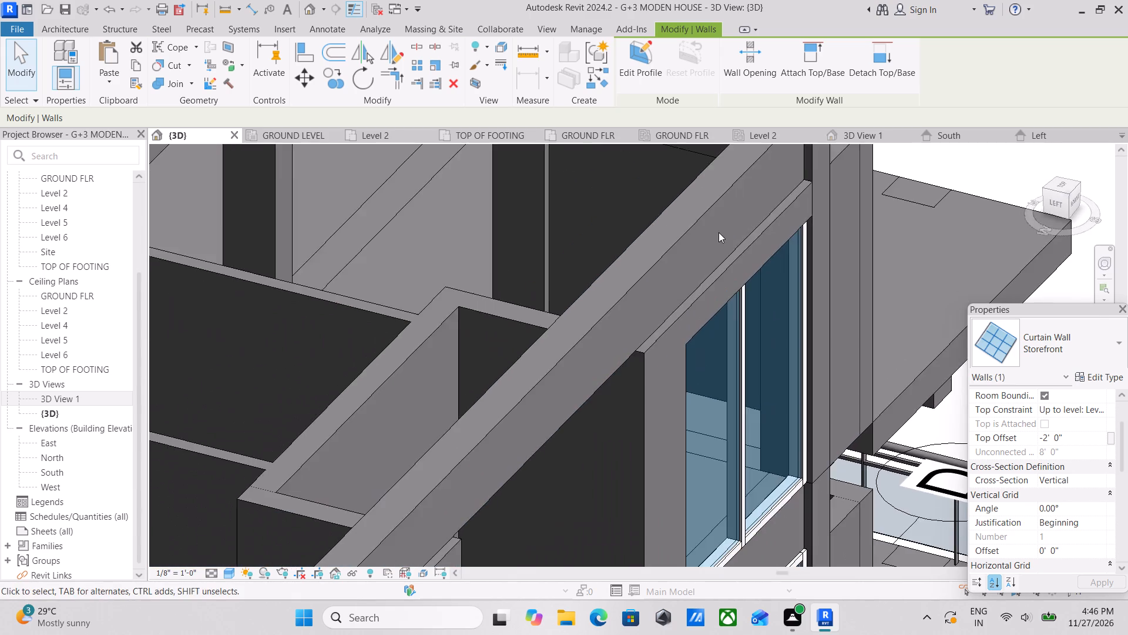
{"action": "scroll", "coordinate": [719, 232], "scroll_direction": "down", "scroll_amount": 2}
{"action": "middle_click_drag", "start_coordinate": [720, 249], "coordinate": [731, 329]}
{"action": "middle_click_drag", "start_coordinate": [731, 319], "coordinate": [737, 559]}
{"action": "scroll", "coordinate": [737, 539], "scroll_direction": "up", "scroll_amount": 1}
{"action": "middle_click_drag", "start_coordinate": [703, 336], "coordinate": [712, 411]}
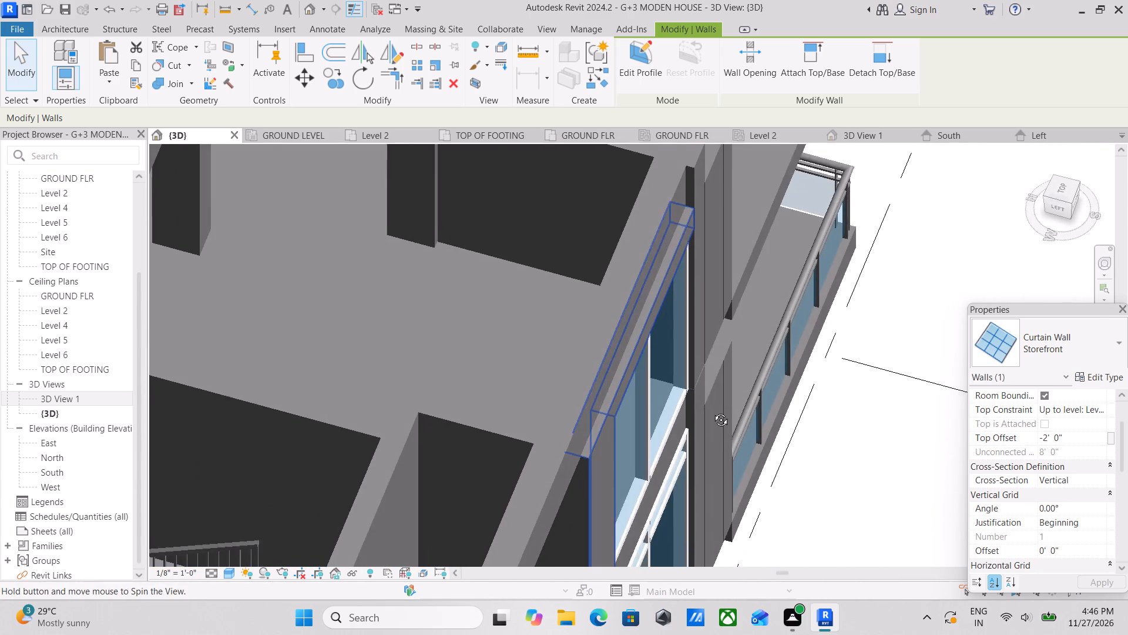
{"action": "middle_click_drag", "start_coordinate": [712, 411], "coordinate": [712, 413]}
{"action": "scroll", "coordinate": [706, 333], "scroll_direction": "down", "scroll_amount": 1}
{"action": "middle_click_drag", "start_coordinate": [706, 333], "coordinate": [719, 425], "text": "shift"}
{"action": "scroll", "coordinate": [823, 274], "scroll_direction": "down", "scroll_amount": 1}
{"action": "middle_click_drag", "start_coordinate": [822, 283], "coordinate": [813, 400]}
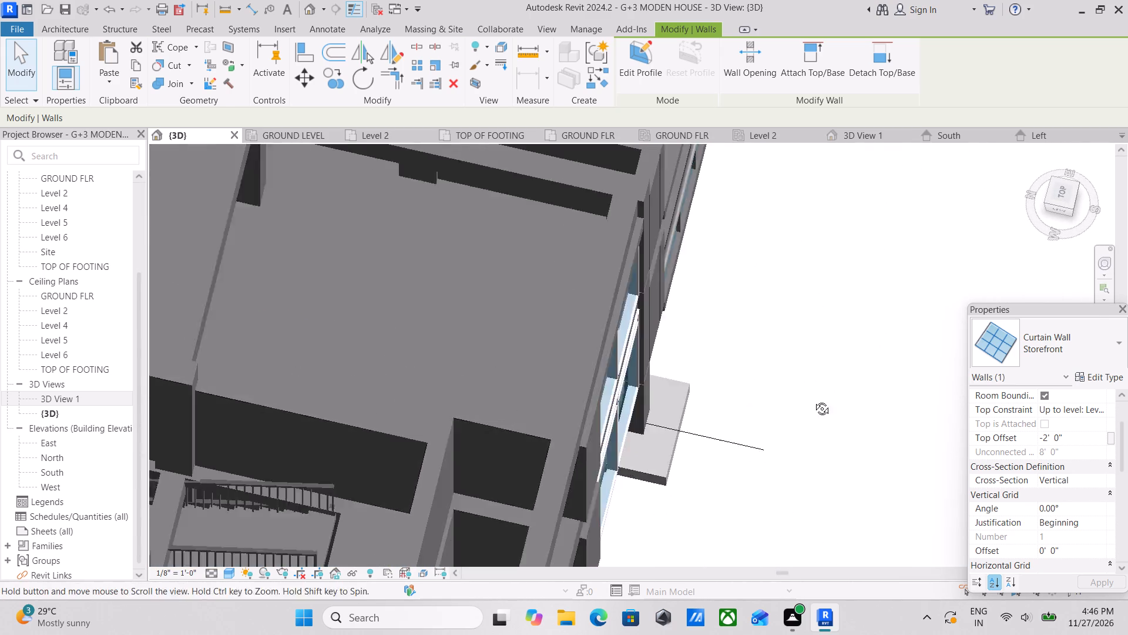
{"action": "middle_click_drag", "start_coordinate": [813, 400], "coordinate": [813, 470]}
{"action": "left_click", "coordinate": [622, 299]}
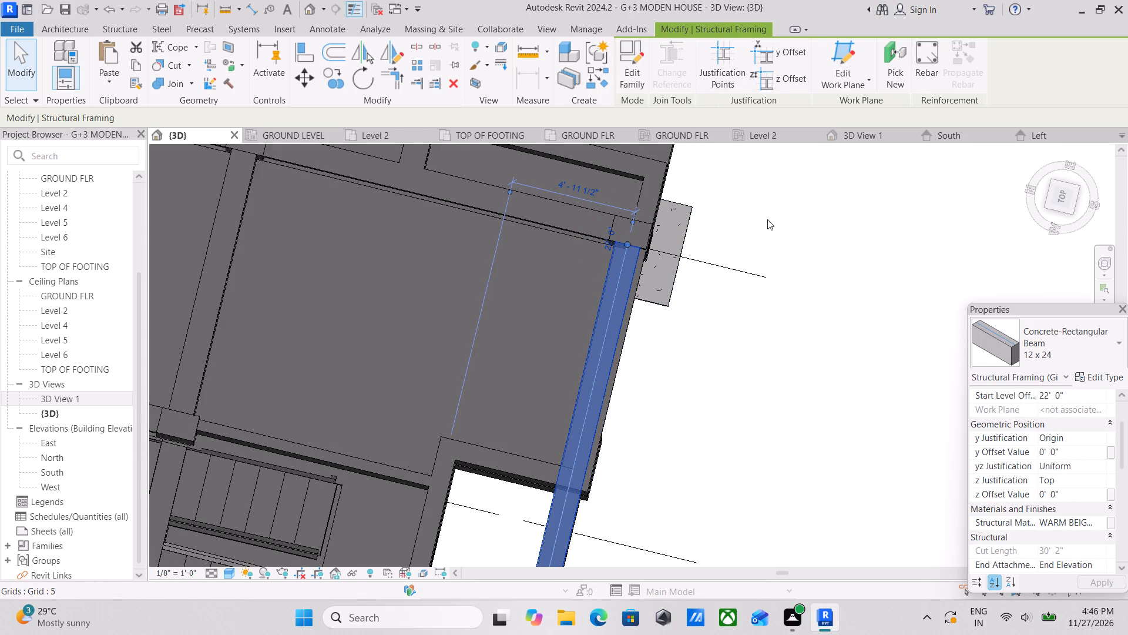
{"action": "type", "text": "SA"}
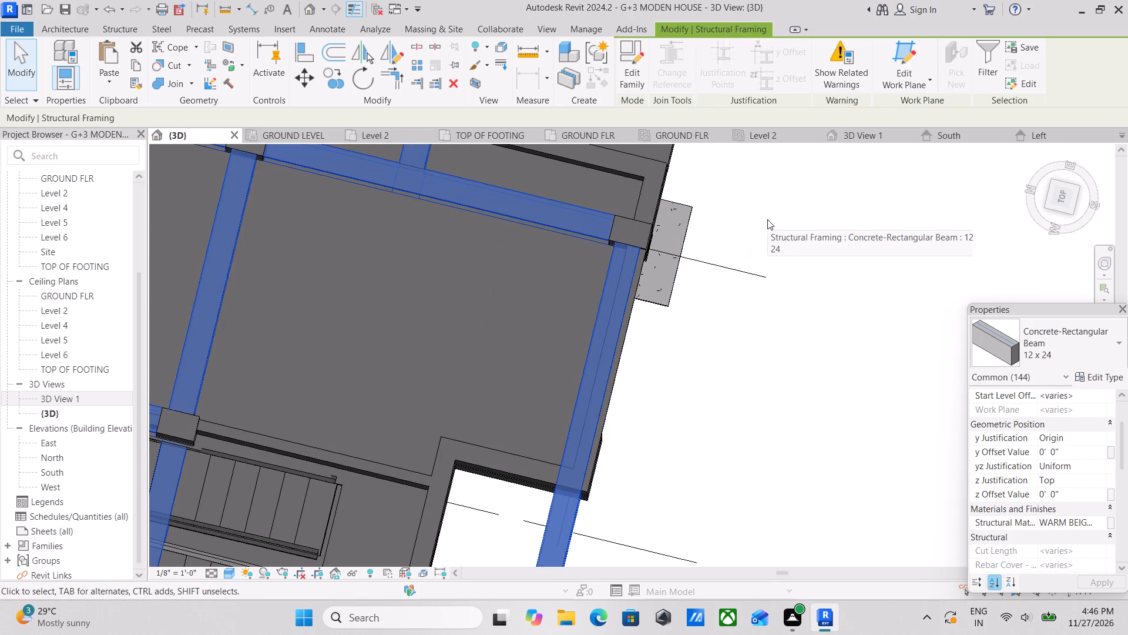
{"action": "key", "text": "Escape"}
Examine the end of the upper 12 x 24 front beam where it meets the corner column, exterior wall and curtain wall head.
{"action": "scroll", "coordinate": [647, 242], "scroll_direction": "down", "scroll_amount": 2}
{"action": "left_click", "coordinate": [605, 302]}
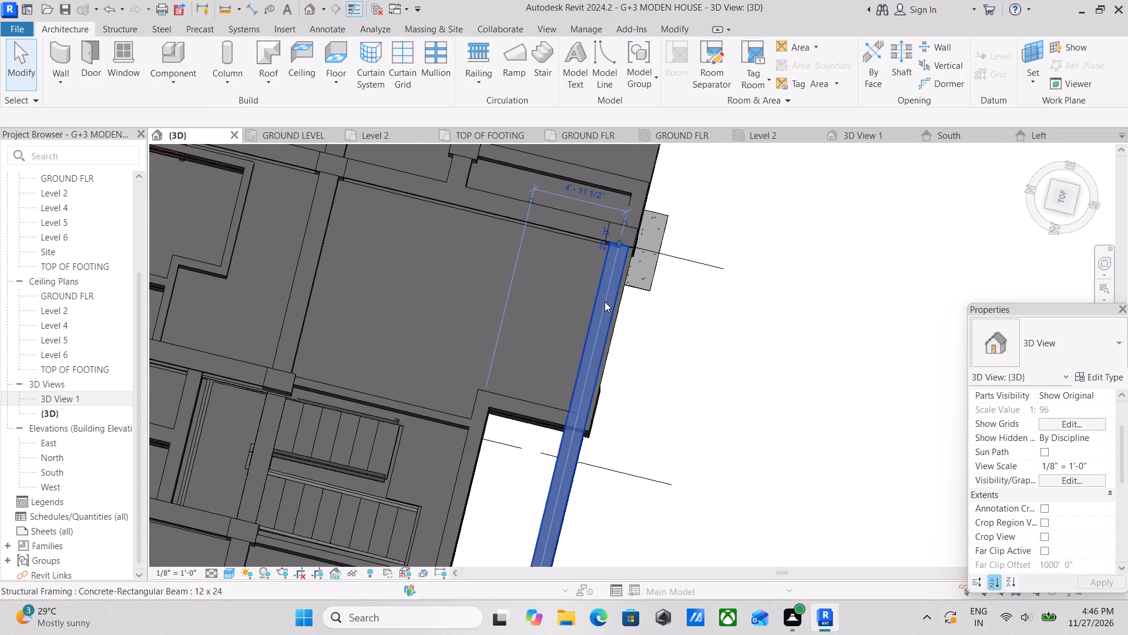
{"action": "scroll", "coordinate": [632, 238], "scroll_direction": "up", "scroll_amount": 8}
{"action": "scroll", "coordinate": [636, 286], "scroll_direction": "down", "scroll_amount": 3}
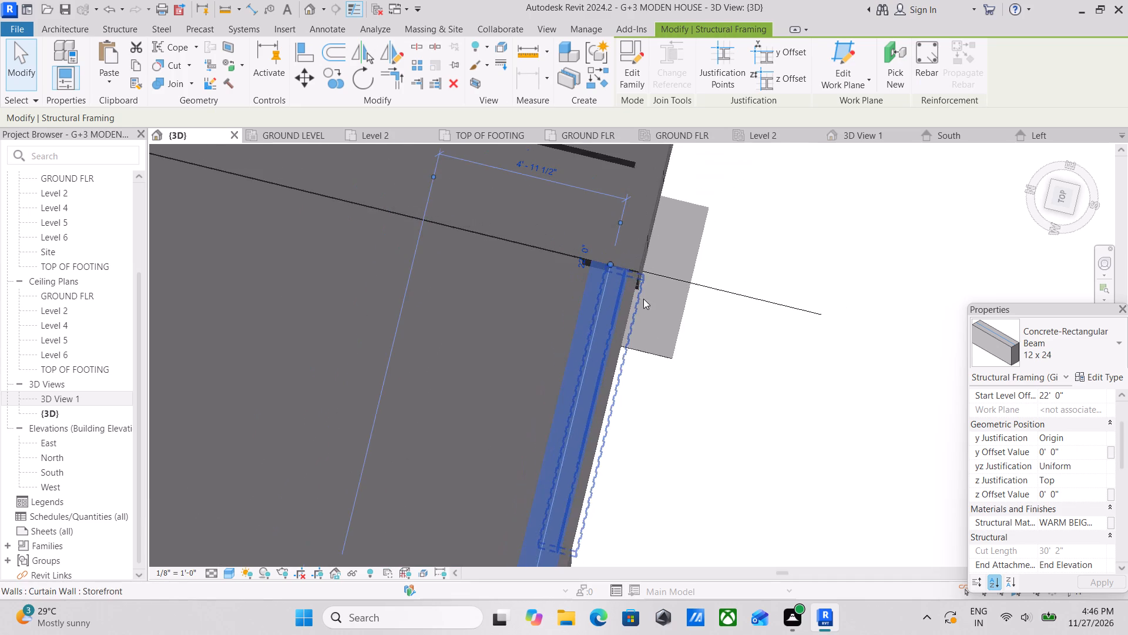
{"action": "middle_click_drag", "start_coordinate": [654, 297], "coordinate": [597, 177], "text": "shift"}
{"action": "middle_click_drag", "start_coordinate": [693, 396], "coordinate": [659, 288]}
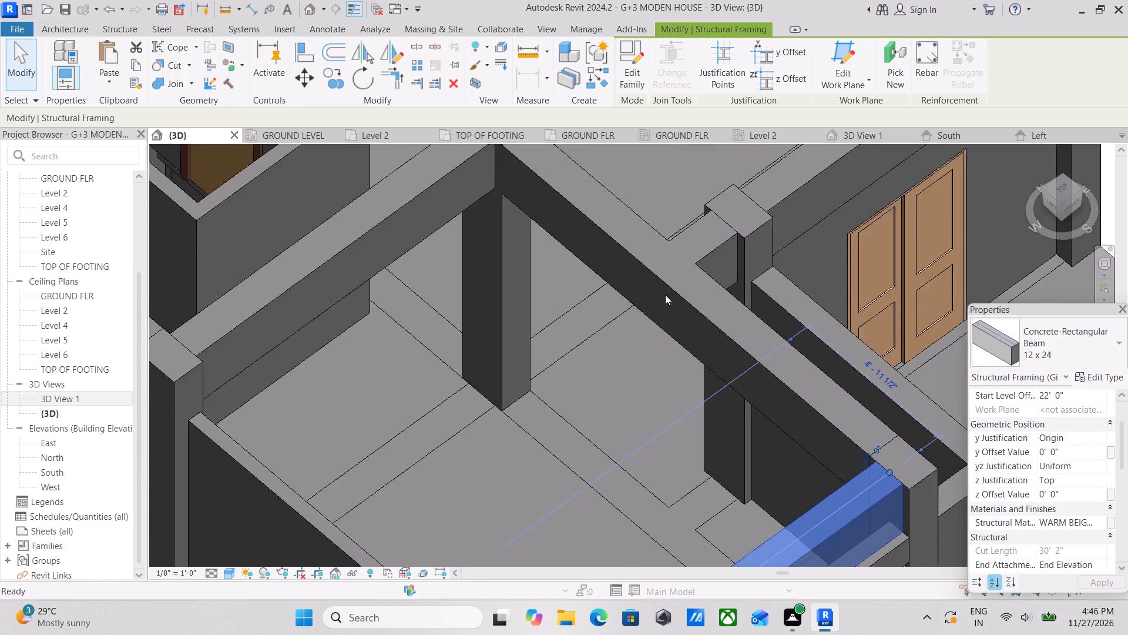
{"action": "middle_click_drag", "start_coordinate": [723, 423], "coordinate": [596, 196]}
{"action": "scroll", "coordinate": [706, 338], "scroll_direction": "up", "scroll_amount": 3}
{"action": "scroll", "coordinate": [757, 326], "scroll_direction": "up", "scroll_amount": 2}
{"action": "scroll", "coordinate": [806, 346], "scroll_direction": "up", "scroll_amount": 1}
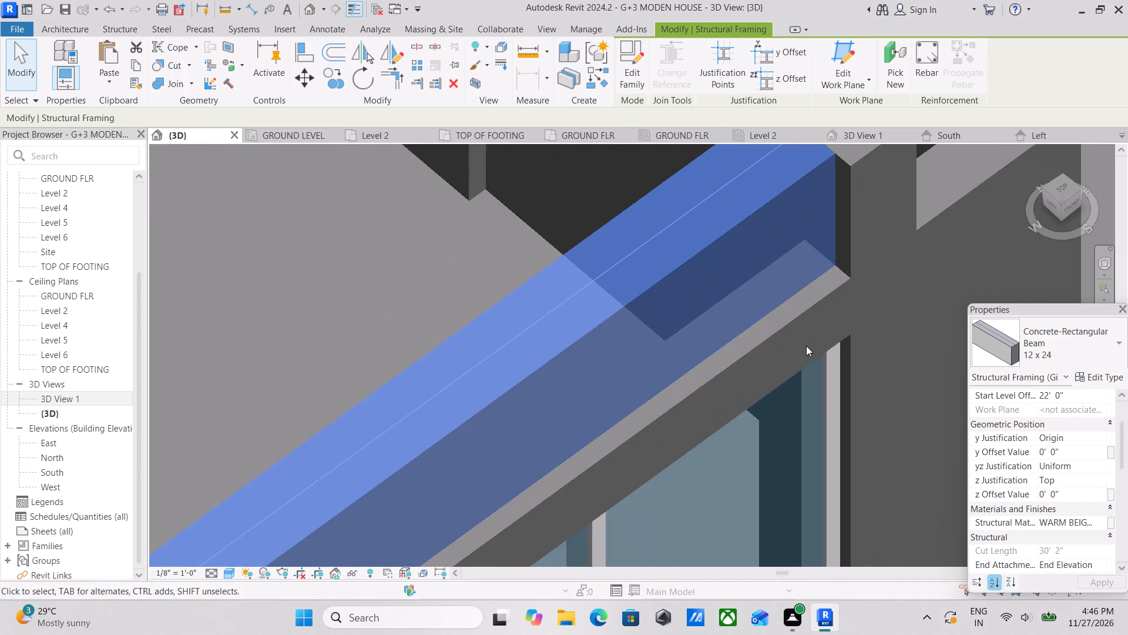
{"action": "middle_click_drag", "start_coordinate": [806, 346], "coordinate": [742, 361]}
{"action": "key", "text": "m"}
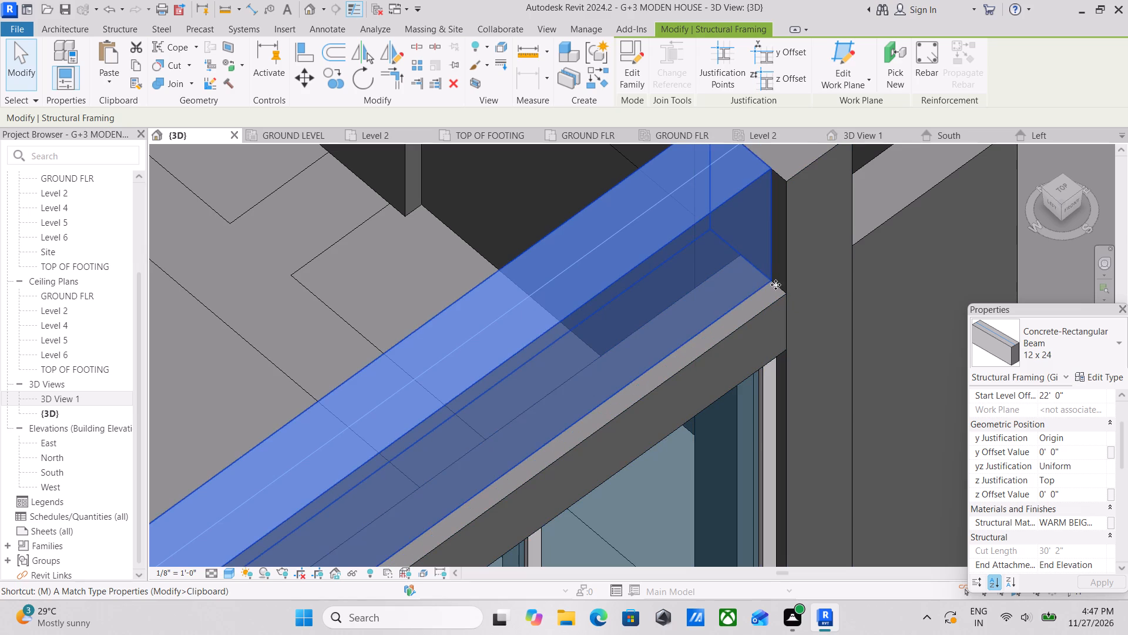
{"action": "key", "text": "Escape"}
{"action": "scroll", "coordinate": [766, 298], "scroll_direction": "up", "scroll_amount": 2}
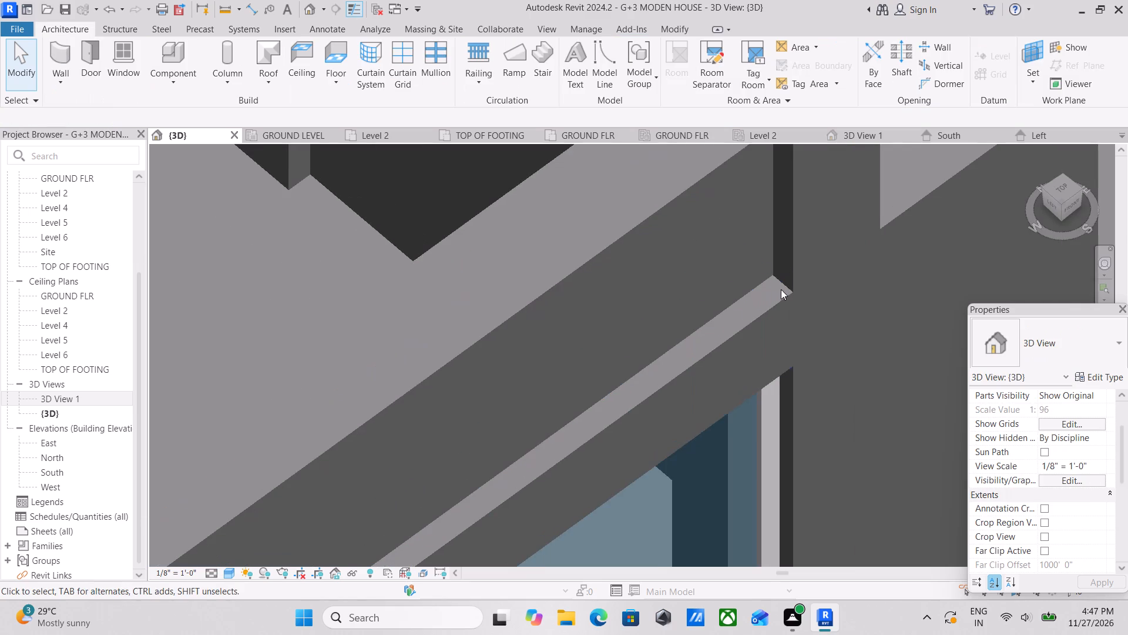
In a top view, nudge the upper 12 x 24 front beam outward until it is nearly flush with the 9" exterior wall's outer face.
{"action": "left_click", "coordinate": [636, 219]}
{"action": "scroll", "coordinate": [636, 219], "scroll_direction": "down", "scroll_amount": 3}
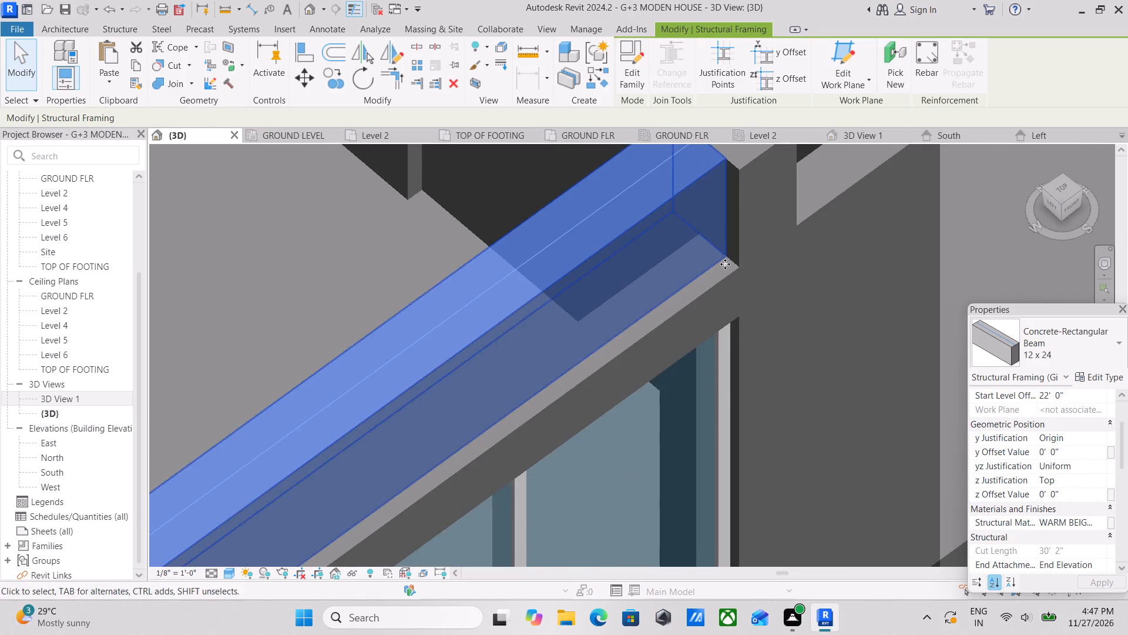
{"action": "scroll", "coordinate": [822, 229], "scroll_direction": "down", "scroll_amount": 4}
{"action": "scroll", "coordinate": [696, 322], "scroll_direction": "down", "scroll_amount": 11}
{"action": "middle_click_drag", "start_coordinate": [649, 338], "coordinate": [748, 271]}
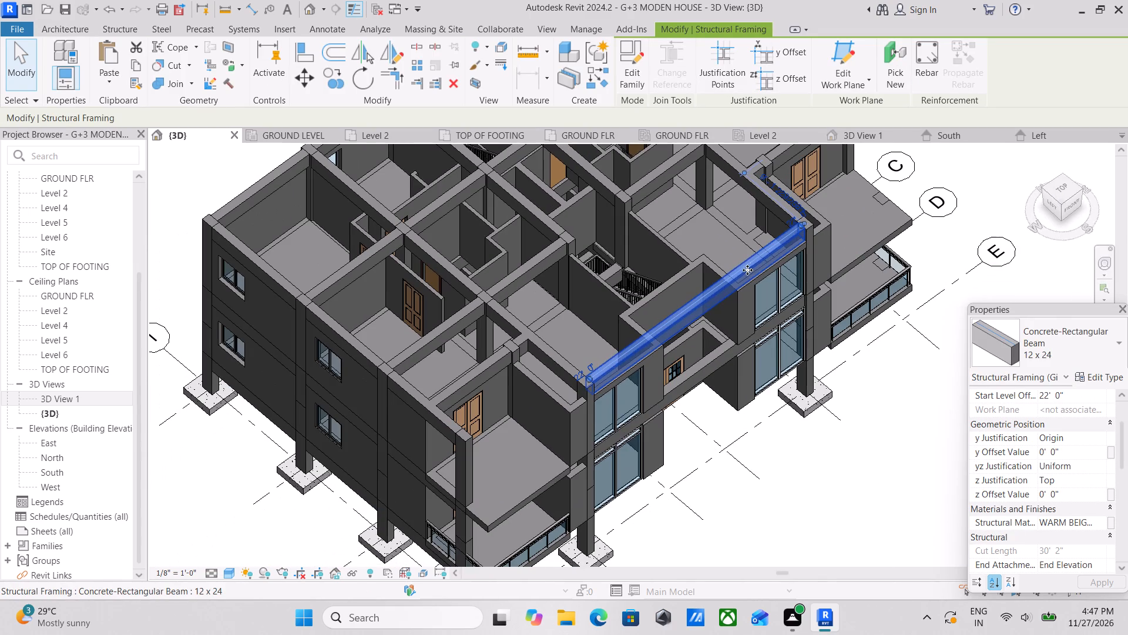
{"action": "scroll", "coordinate": [766, 262], "scroll_direction": "up", "scroll_amount": 2}
{"action": "scroll", "coordinate": [764, 270], "scroll_direction": "down", "scroll_amount": 1}
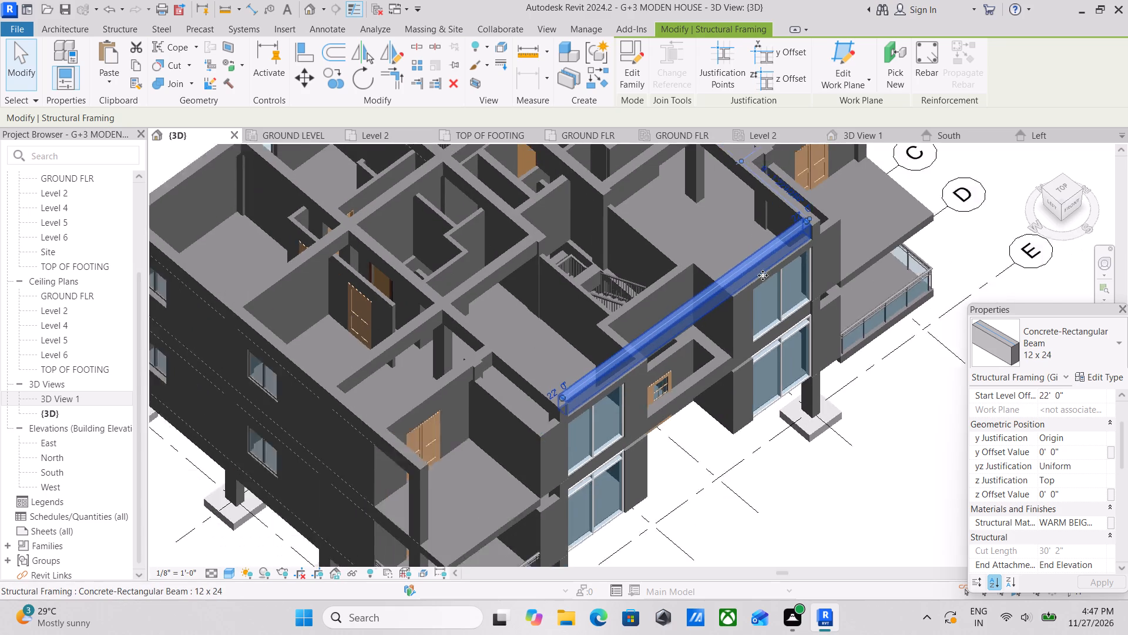
{"action": "scroll", "coordinate": [763, 275], "scroll_direction": "down", "scroll_amount": 1}
{"action": "middle_click_drag", "start_coordinate": [734, 299], "coordinate": [837, 353], "text": "shift"}
{"action": "middle_click_drag", "start_coordinate": [773, 339], "coordinate": [787, 434]}
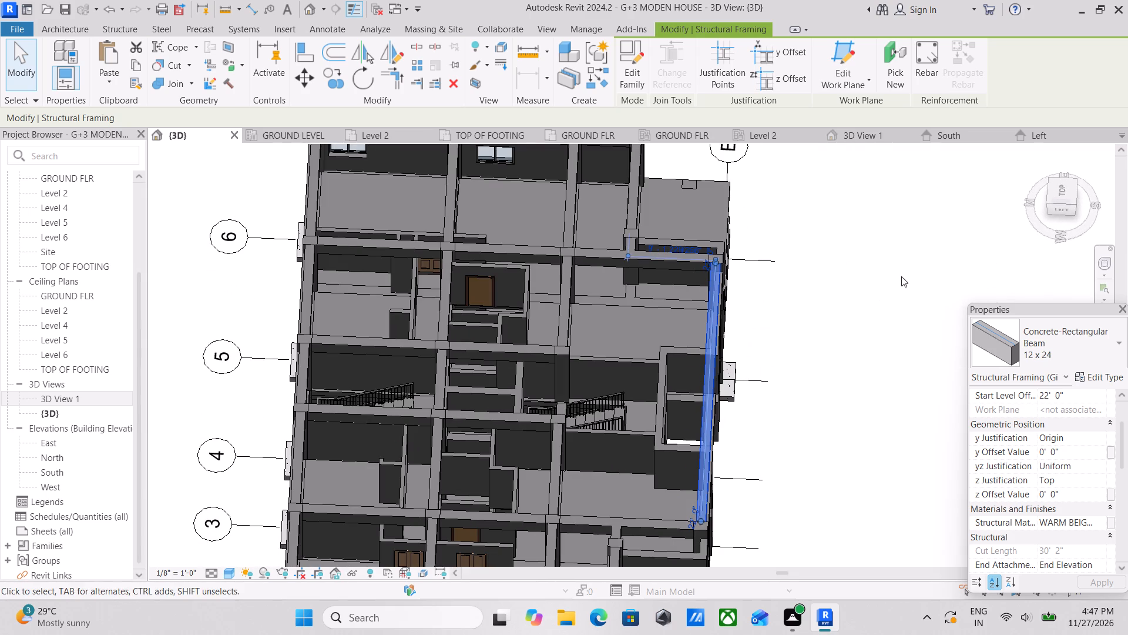
{"action": "left_click", "coordinate": [1063, 196]}
{"action": "scroll", "coordinate": [643, 353], "scroll_direction": "up", "scroll_amount": 2}
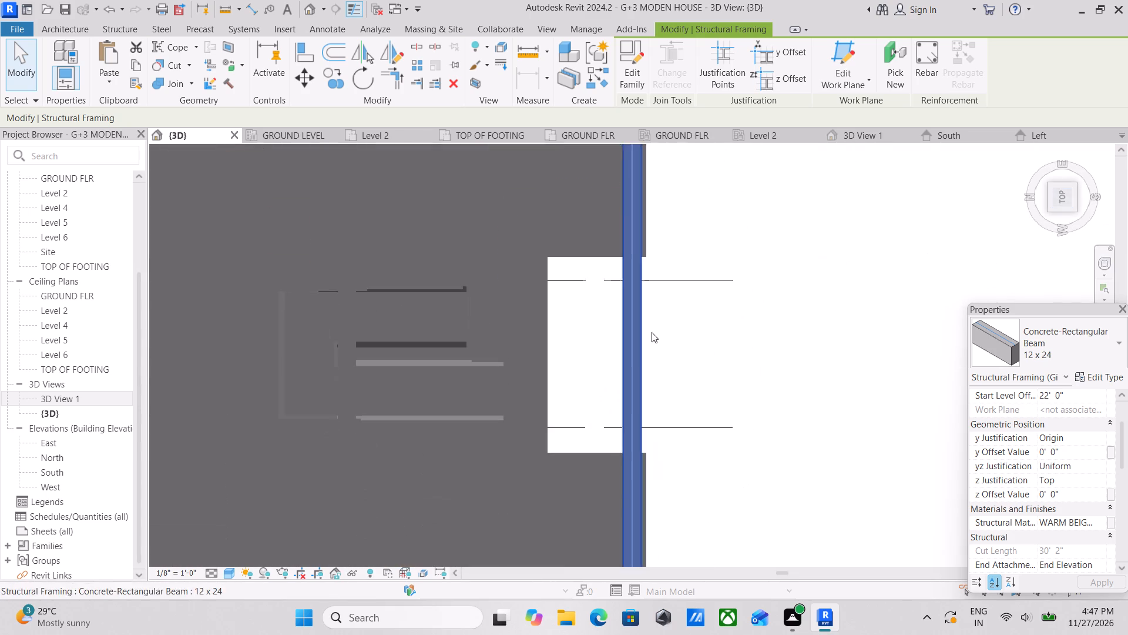
{"action": "middle_click_drag", "start_coordinate": [670, 263], "coordinate": [632, 454]}
{"action": "scroll", "coordinate": [646, 406], "scroll_direction": "up", "scroll_amount": 2}
{"action": "scroll", "coordinate": [623, 270], "scroll_direction": "up", "scroll_amount": 1}
{"action": "middle_click_drag", "start_coordinate": [623, 270], "coordinate": [603, 397]}
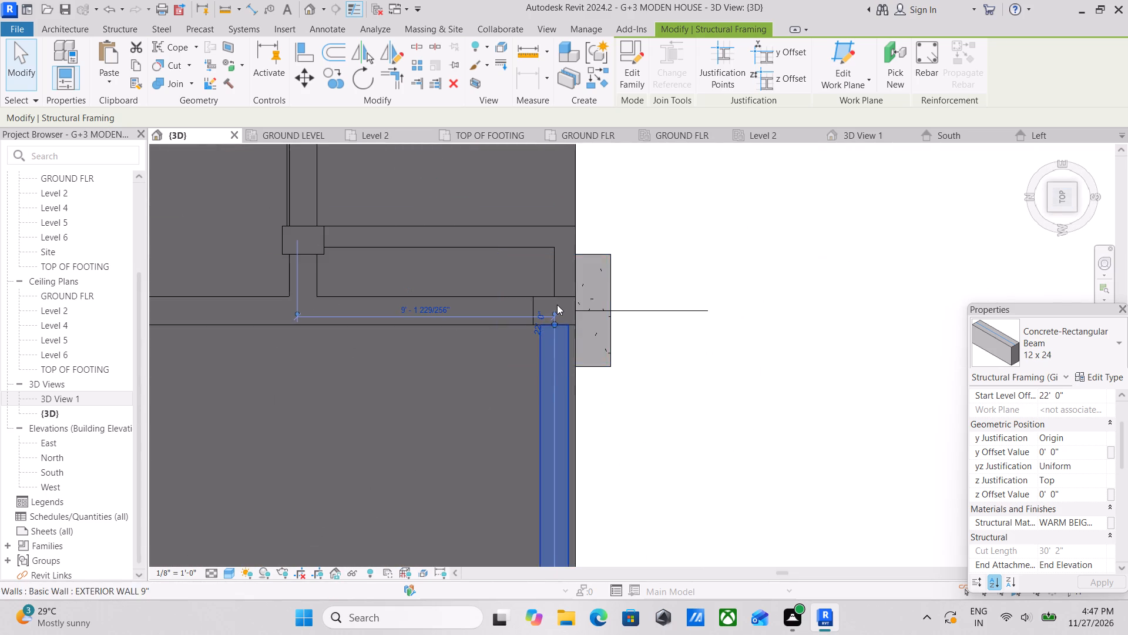
{"action": "scroll", "coordinate": [557, 305], "scroll_direction": "up", "scroll_amount": 6}
{"action": "scroll", "coordinate": [572, 375], "scroll_direction": "up", "scroll_amount": 3}
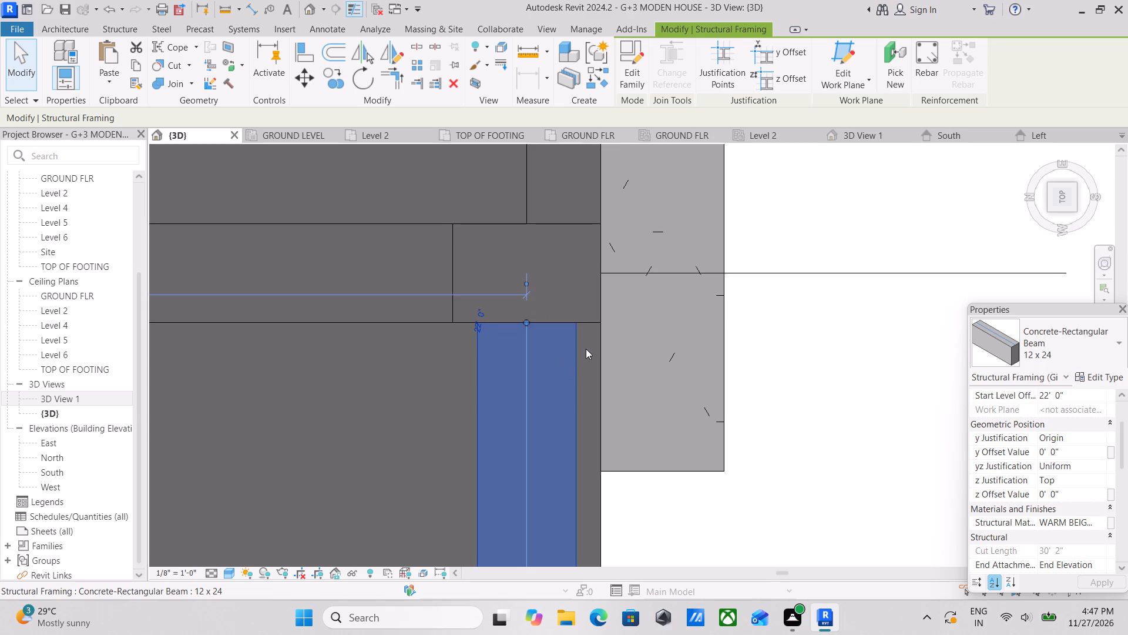
{"action": "key", "text": "Right"}
{"action": "scroll", "coordinate": [589, 348], "scroll_direction": "up", "scroll_amount": 3}
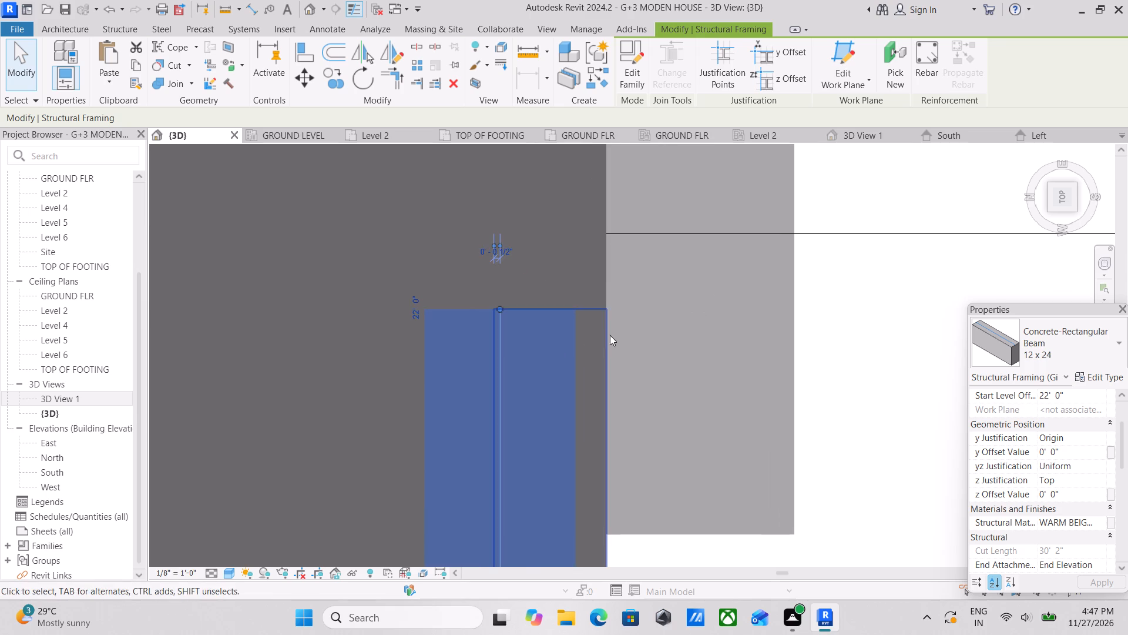
{"action": "key", "text": "Right"}
{"action": "key", "text": "Right"}
{"action": "key", "text": "Right"}
{"action": "scroll", "coordinate": [610, 325], "scroll_direction": "up", "scroll_amount": 2}
{"action": "key", "text": "Right"}
{"action": "key", "text": "Right"}
{"action": "scroll", "coordinate": [609, 318], "scroll_direction": "up", "scroll_amount": 3}
{"action": "key", "text": "Right"}
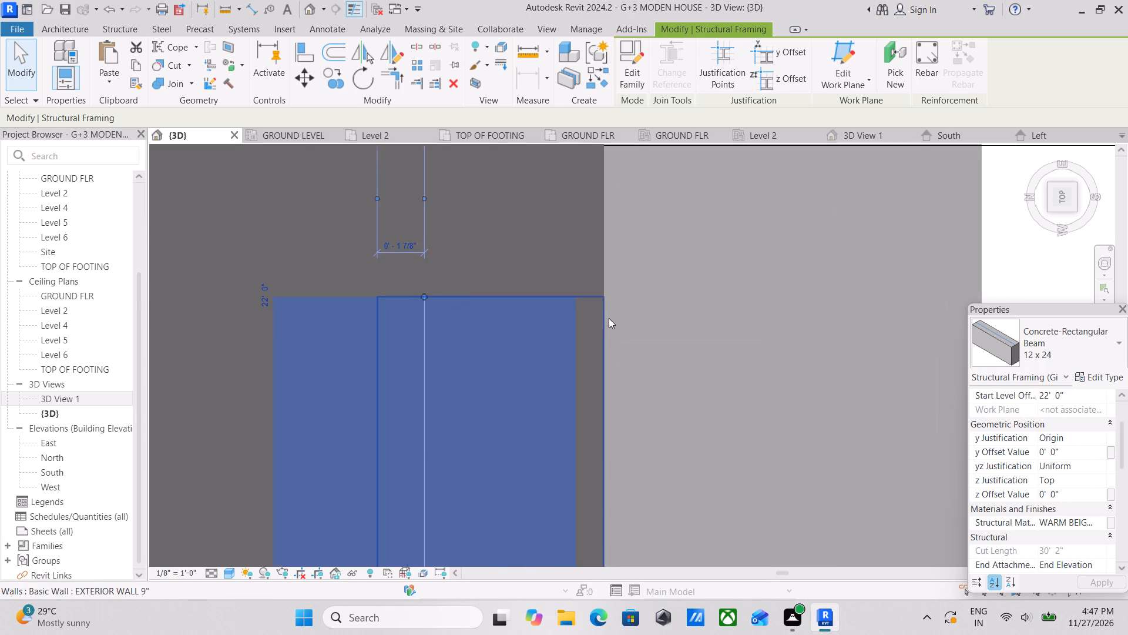
{"action": "key", "text": "Right"}
{"action": "key", "text": "Right"}
{"action": "key", "text": "Right"}
{"action": "key", "text": "Right"}
{"action": "key", "text": "Right"}
{"action": "scroll", "coordinate": [602, 308], "scroll_direction": "up", "scroll_amount": 3}
{"action": "key", "text": "Right"}
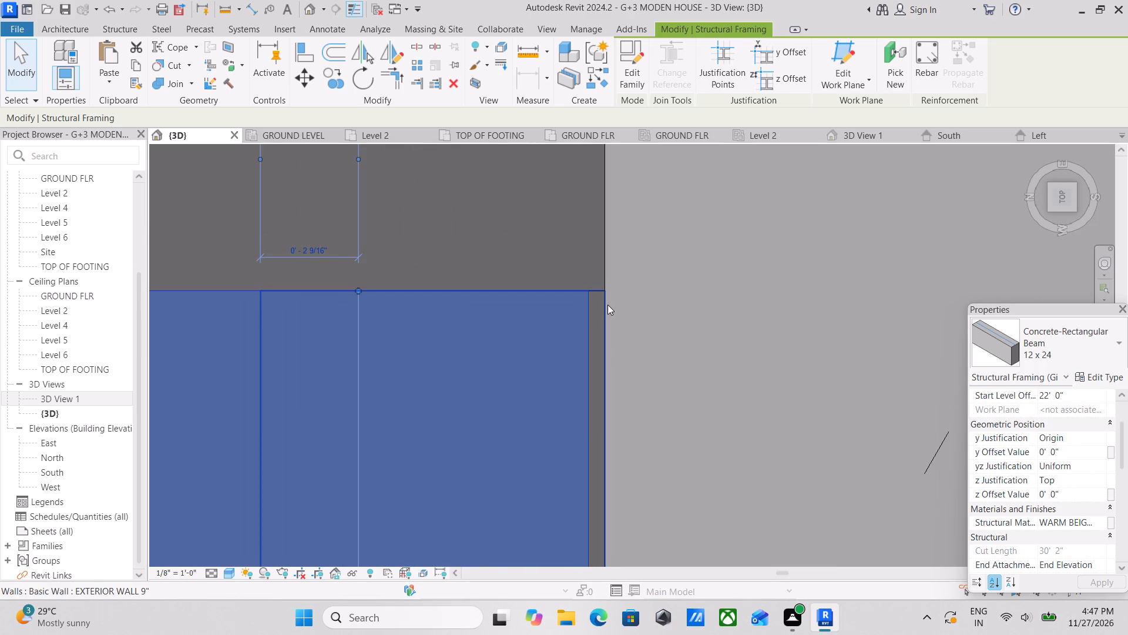
{"action": "key", "text": "Right"}
{"action": "key", "text": "Right"}
{"action": "key", "text": "Right"}
{"action": "key", "text": "Right"}
{"action": "scroll", "coordinate": [608, 304], "scroll_direction": "up", "scroll_amount": 6}
{"action": "key", "text": "Right"}
{"action": "key", "text": "Right"}
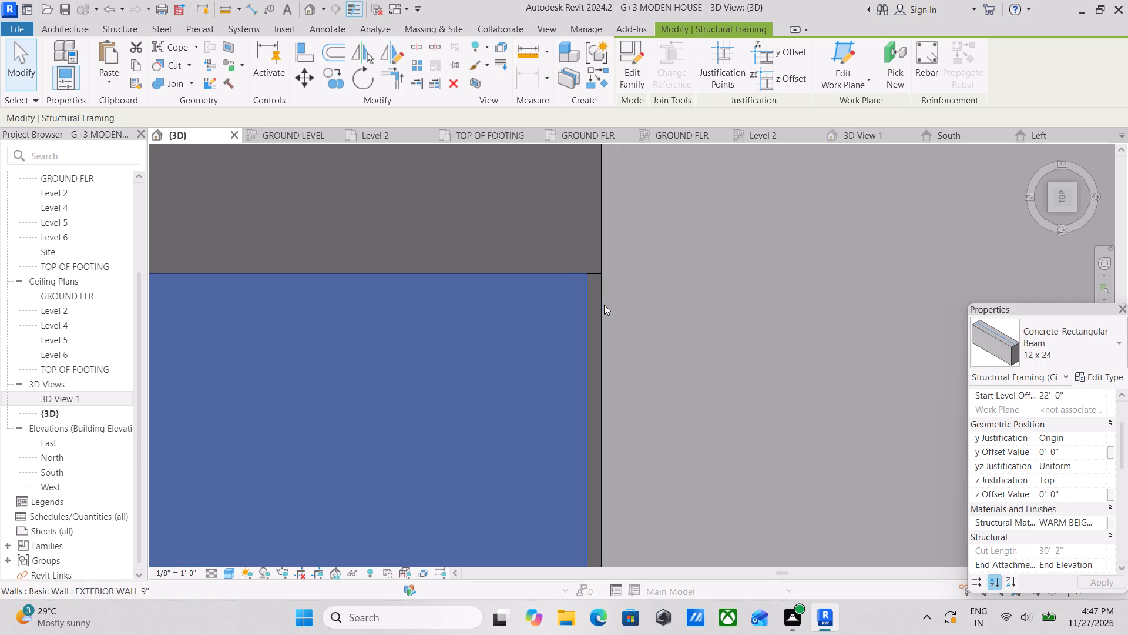
{"action": "key", "text": "Right"}
{"action": "scroll", "coordinate": [599, 292], "scroll_direction": "up", "scroll_amount": 4}
{"action": "key", "text": "Right"}
{"action": "key", "text": "Right"}
{"action": "key", "text": "Right"}
{"action": "key", "text": "Right"}
{"action": "key", "text": "Right"}
{"action": "scroll", "coordinate": [610, 270], "scroll_direction": "up", "scroll_amount": 2}
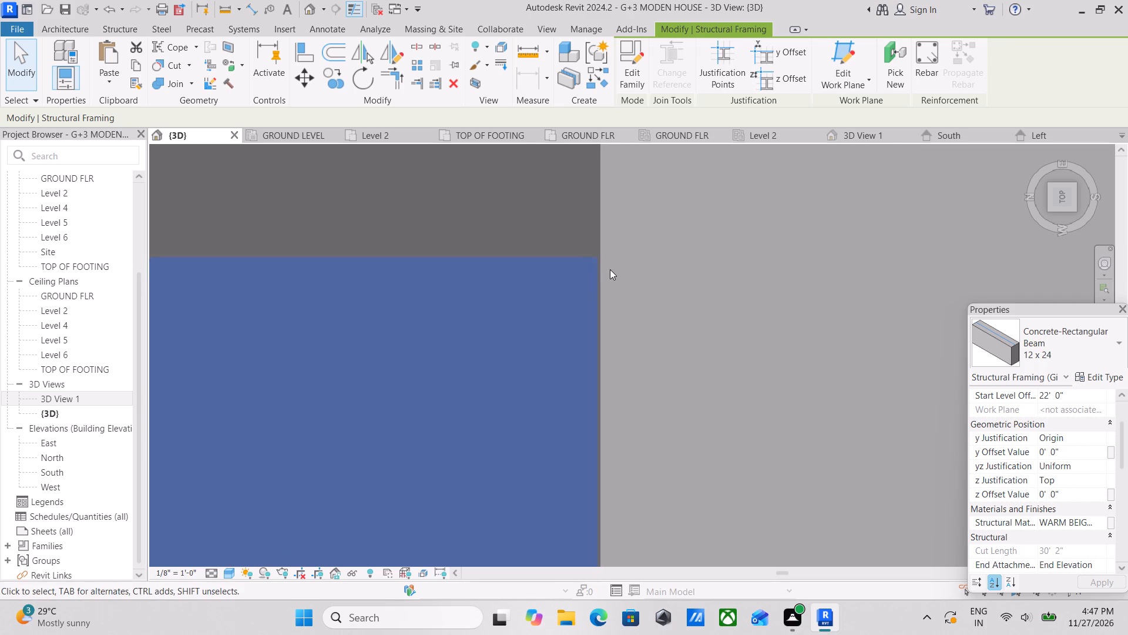
{"action": "scroll", "coordinate": [610, 269], "scroll_direction": "up", "scroll_amount": 8}
{"action": "key", "text": "Right"}
{"action": "scroll", "coordinate": [618, 266], "scroll_direction": "up", "scroll_amount": 5}
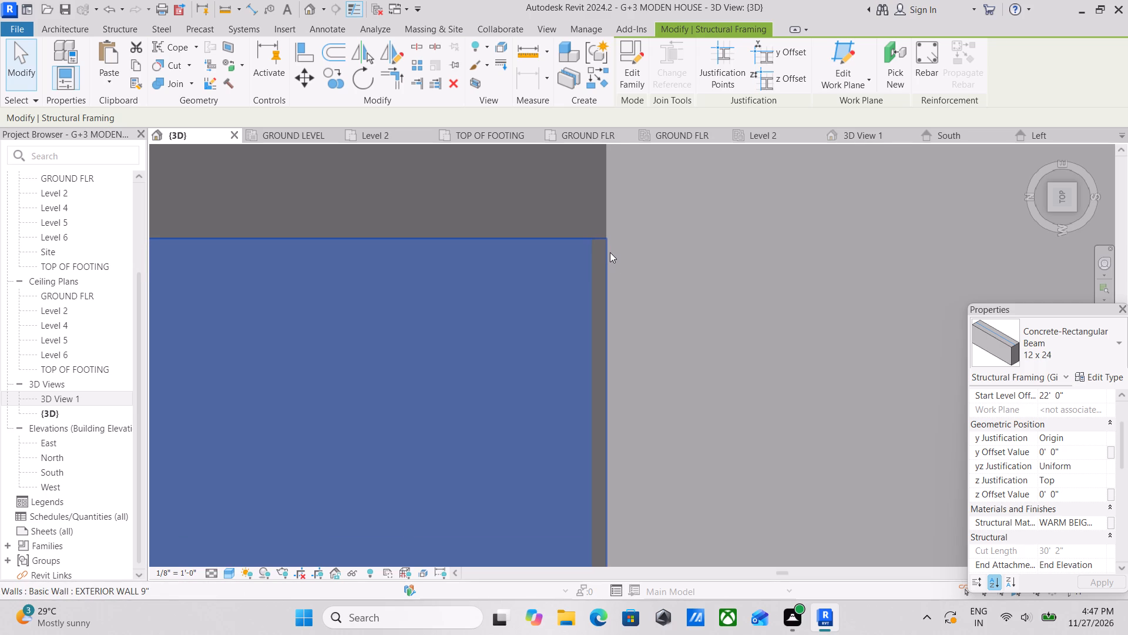
{"action": "scroll", "coordinate": [609, 252], "scroll_direction": "up", "scroll_amount": 2}
Set the 3D view's visual style to Hidden Line and dismiss the save reminder without saving.
{"action": "left_click", "coordinate": [229, 570]}
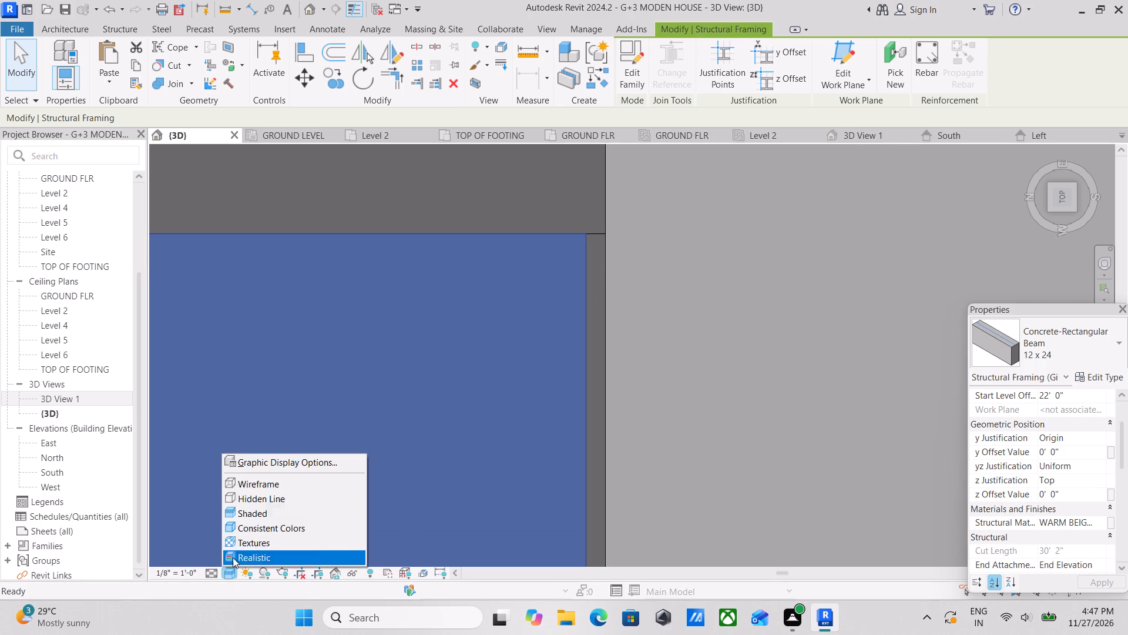
{"action": "left_click", "coordinate": [277, 497]}
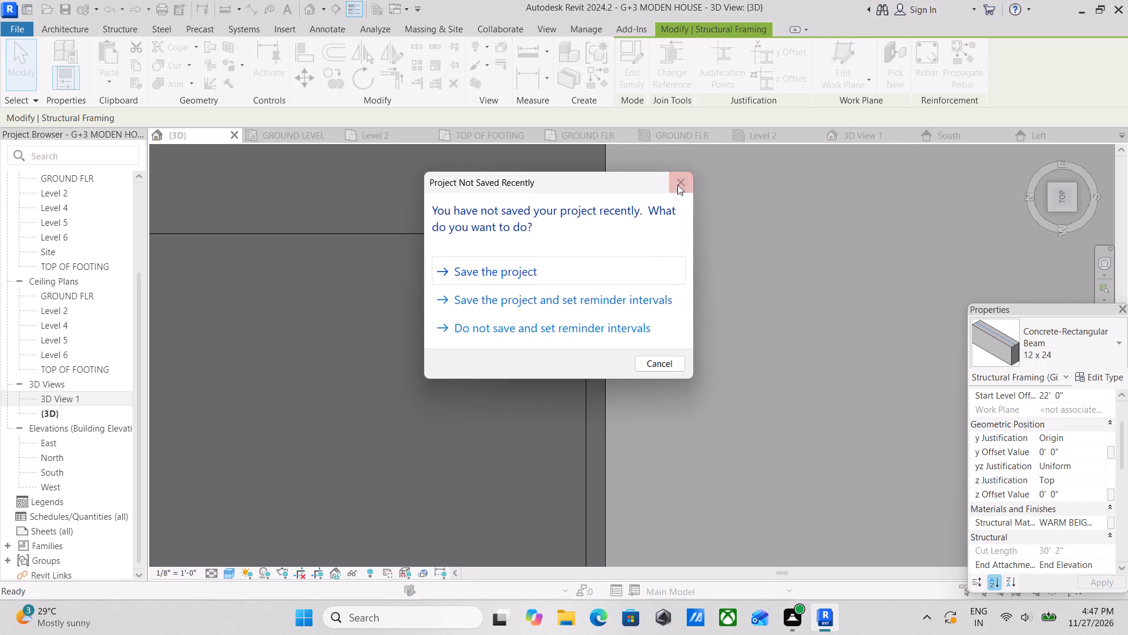
{"action": "left_click", "coordinate": [670, 179]}
Align the upper front beam's outer face with the outer face of the 9" exterior wall.
{"action": "middle_click_drag", "start_coordinate": [614, 257], "coordinate": [621, 335]}
{"action": "scroll", "coordinate": [621, 335], "scroll_direction": "up", "scroll_amount": 1}
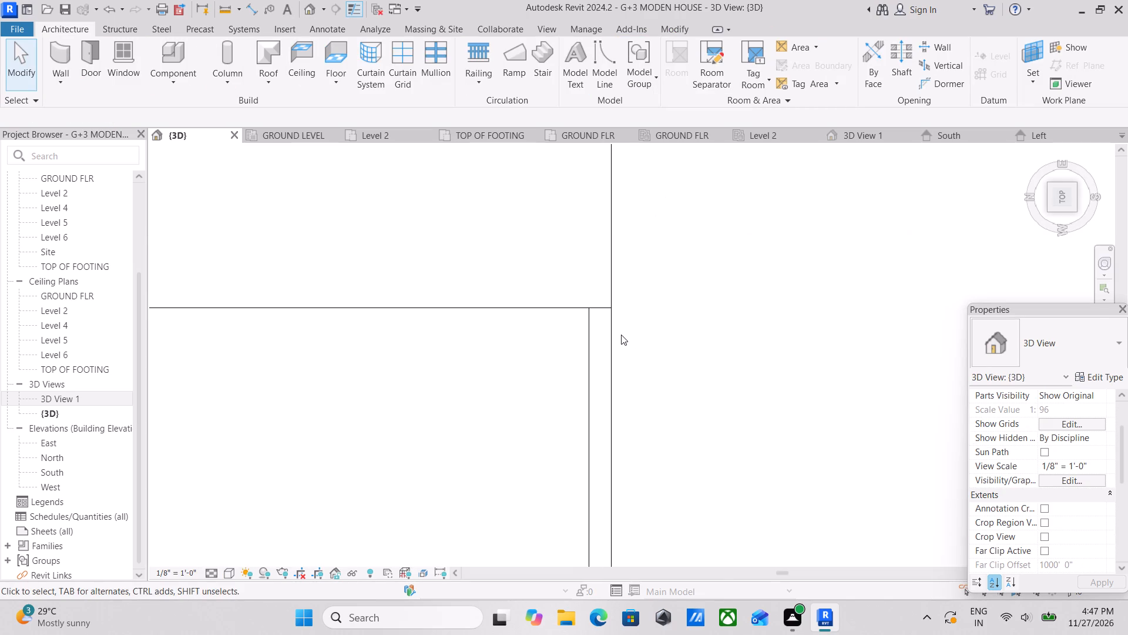
{"action": "type", "text": "AL"}
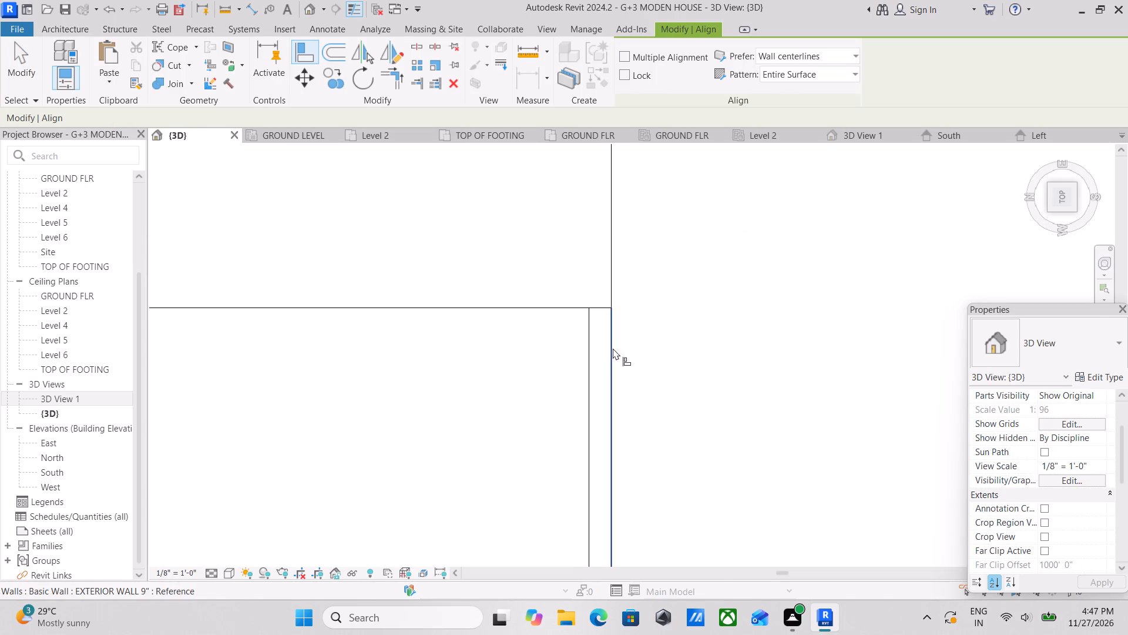
{"action": "left_click", "coordinate": [613, 348]}
{"action": "left_click", "coordinate": [590, 366]}
{"action": "scroll", "coordinate": [590, 366], "scroll_direction": "down", "scroll_amount": 12}
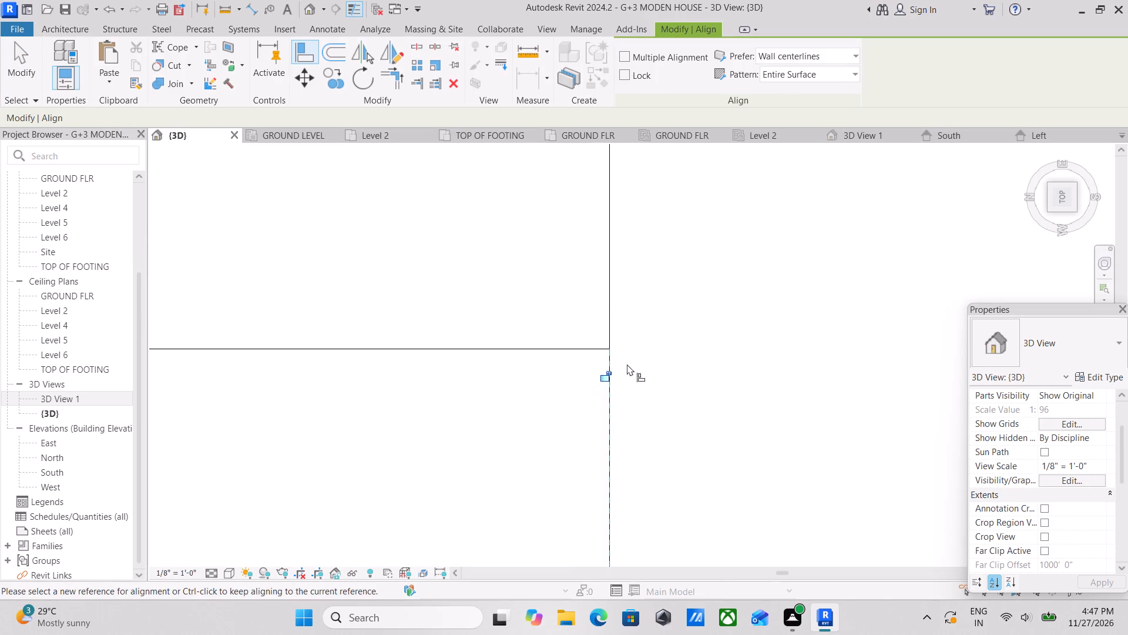
{"action": "scroll", "coordinate": [627, 364], "scroll_direction": "down", "scroll_amount": 17}
{"action": "middle_click_drag", "start_coordinate": [636, 374], "coordinate": [635, 265]}
{"action": "scroll", "coordinate": [637, 260], "scroll_direction": "down", "scroll_amount": 8}
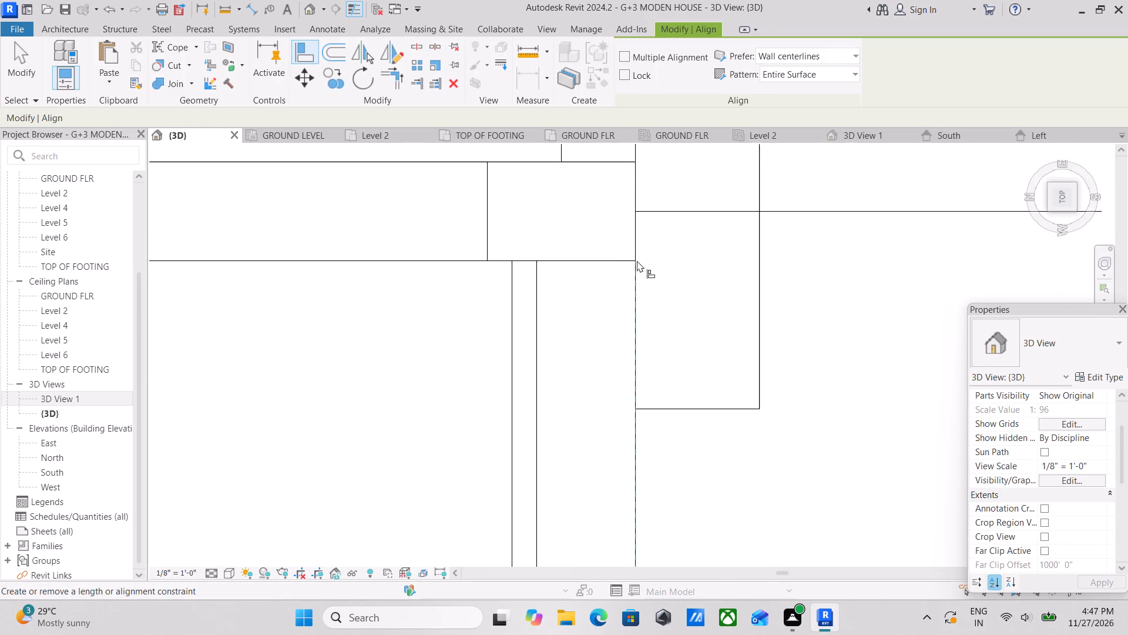
{"action": "scroll", "coordinate": [637, 260], "scroll_direction": "down", "scroll_amount": 12}
{"action": "middle_click_drag", "start_coordinate": [667, 348], "coordinate": [694, 255]}
{"action": "scroll", "coordinate": [696, 317], "scroll_direction": "down", "scroll_amount": 4}
{"action": "middle_click_drag", "start_coordinate": [696, 327], "coordinate": [706, 209]}
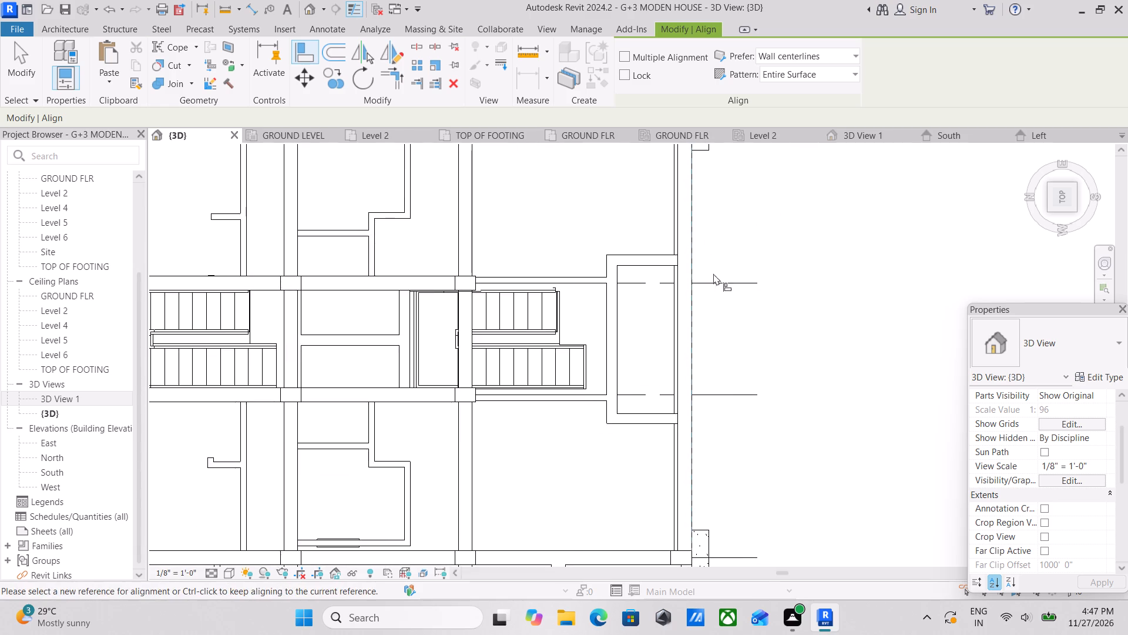
{"action": "scroll", "coordinate": [720, 323], "scroll_direction": "down", "scroll_amount": 3}
{"action": "middle_click_drag", "start_coordinate": [718, 325], "coordinate": [714, 260]}
{"action": "scroll", "coordinate": [710, 405], "scroll_direction": "up", "scroll_amount": 4}
{"action": "key", "text": "Escape"}
{"action": "scroll", "coordinate": [696, 405], "scroll_direction": "up", "scroll_amount": 8}
{"action": "key", "text": "Escape"}
{"action": "key", "text": "Escape"}
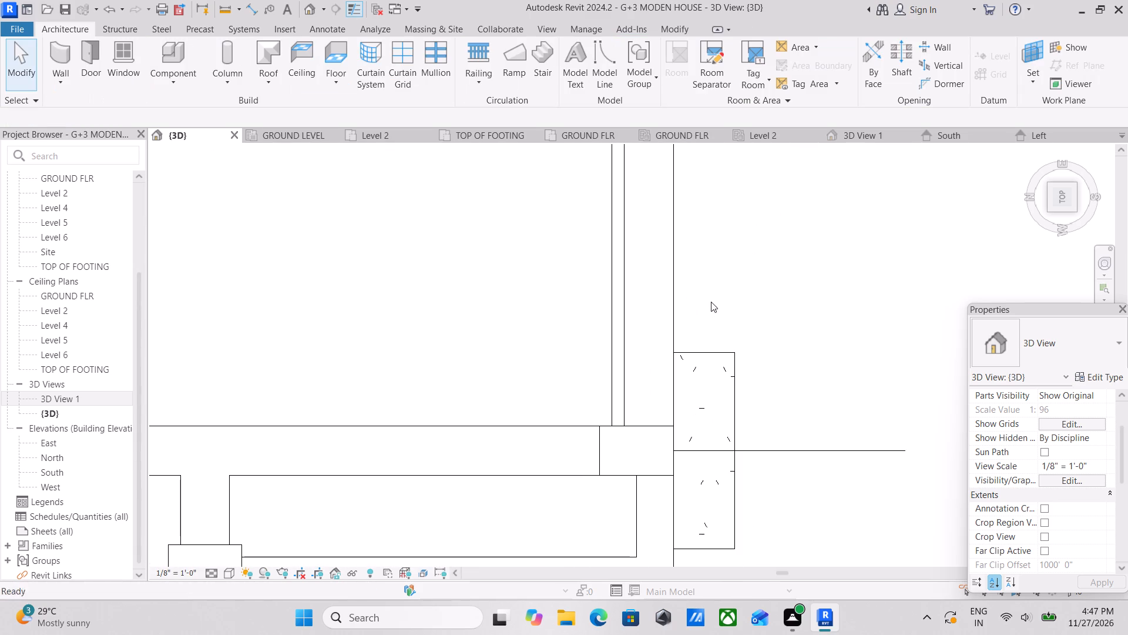
Align the first-floor-level 12 x 24 front beam's outer face with the outer face of the 9" exterior wall.
{"action": "middle_click_drag", "start_coordinate": [712, 295], "coordinate": [712, 359]}
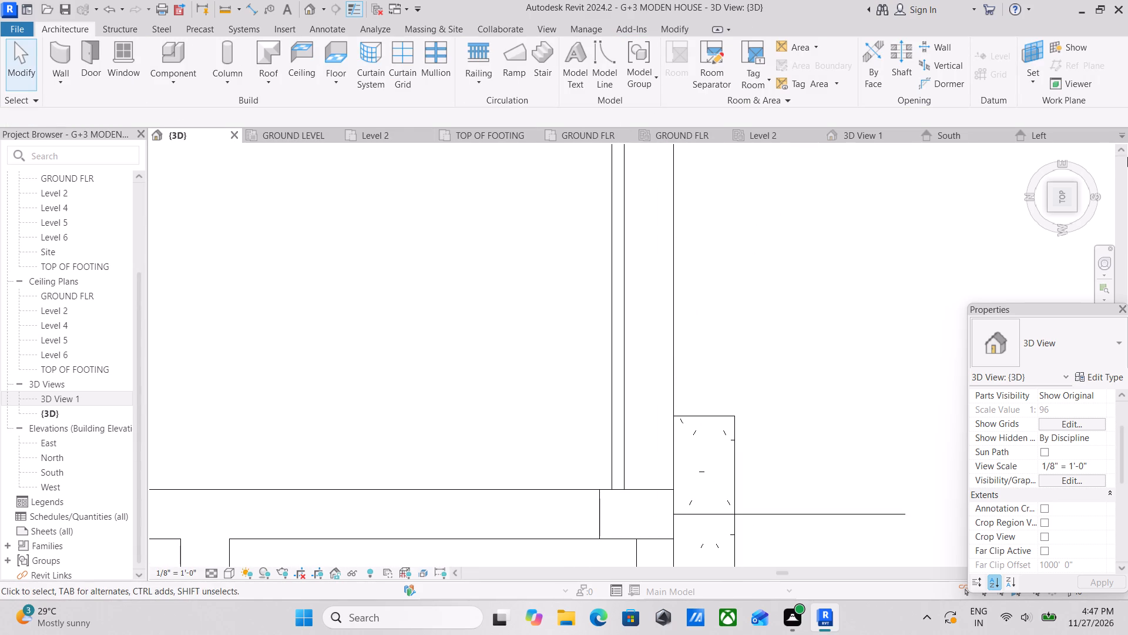
{"action": "left_click", "coordinate": [1073, 208]}
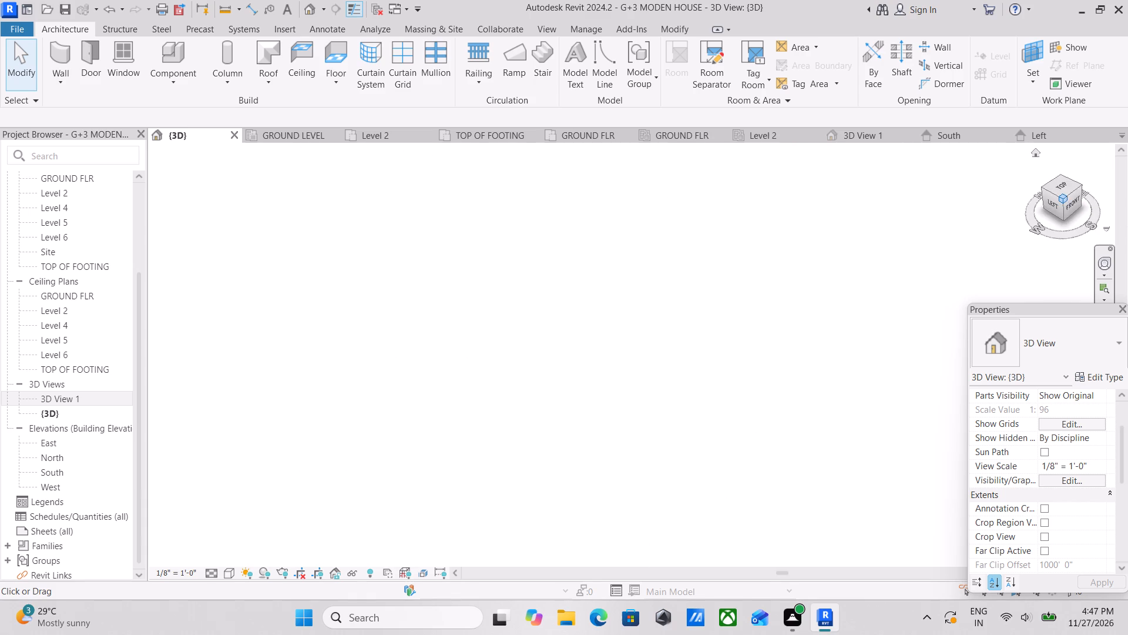
{"action": "scroll", "coordinate": [855, 385], "scroll_direction": "up", "scroll_amount": 5}
{"action": "scroll", "coordinate": [545, 356], "scroll_direction": "up", "scroll_amount": 8}
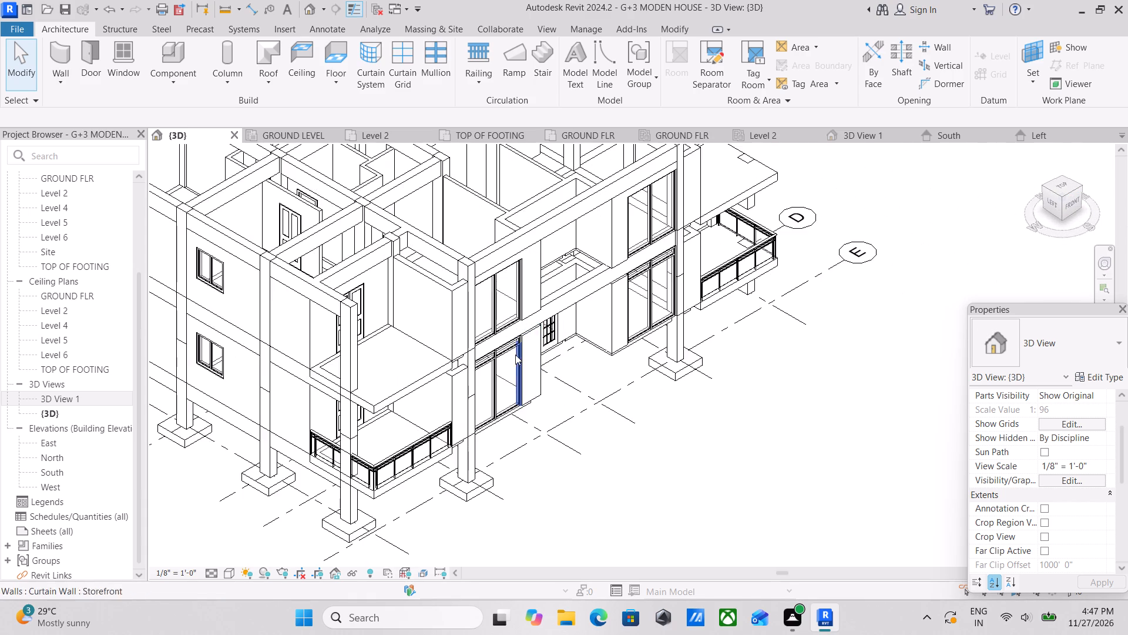
{"action": "scroll", "coordinate": [504, 377], "scroll_direction": "up", "scroll_amount": 3}
{"action": "middle_click_drag", "start_coordinate": [701, 287], "coordinate": [713, 388]}
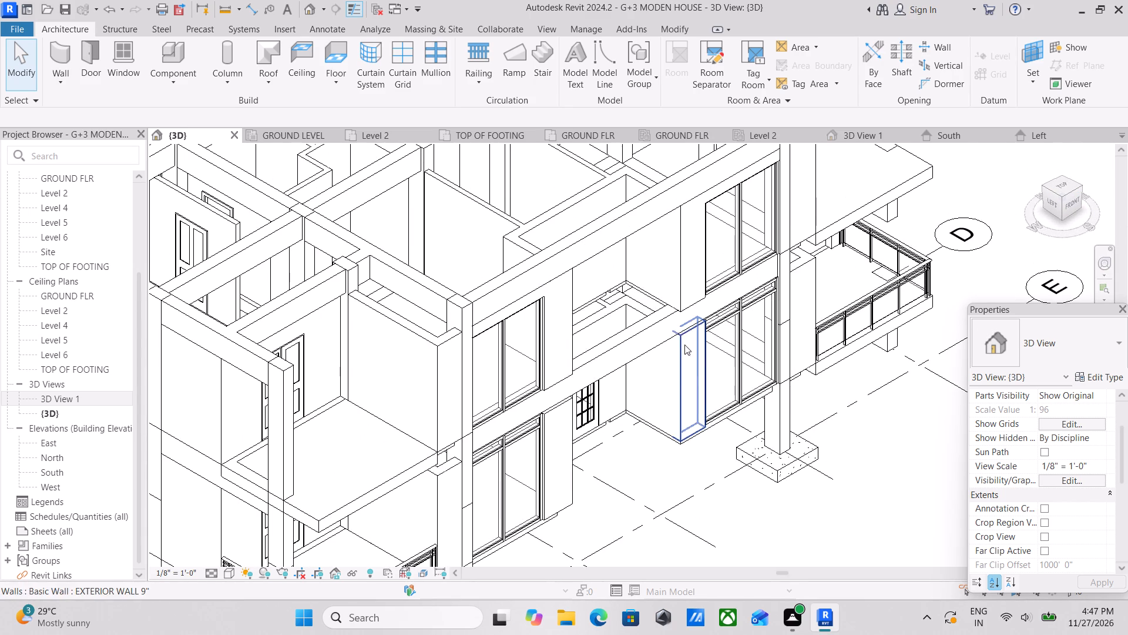
{"action": "left_click", "coordinate": [669, 320]}
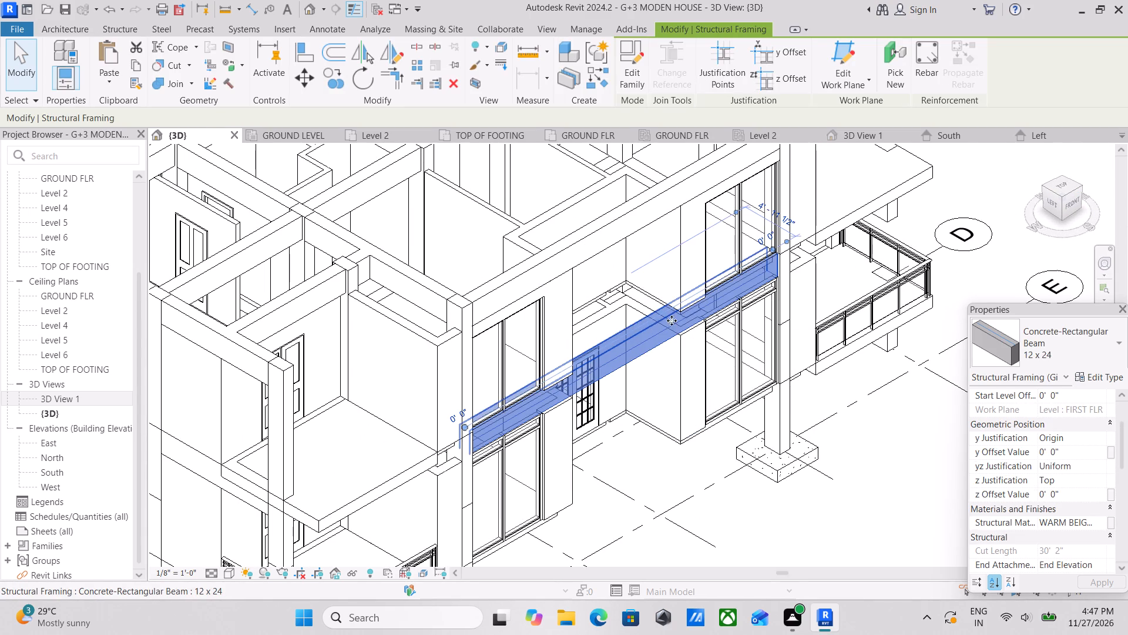
{"action": "middle_click_drag", "start_coordinate": [707, 329], "coordinate": [759, 456], "text": "shift"}
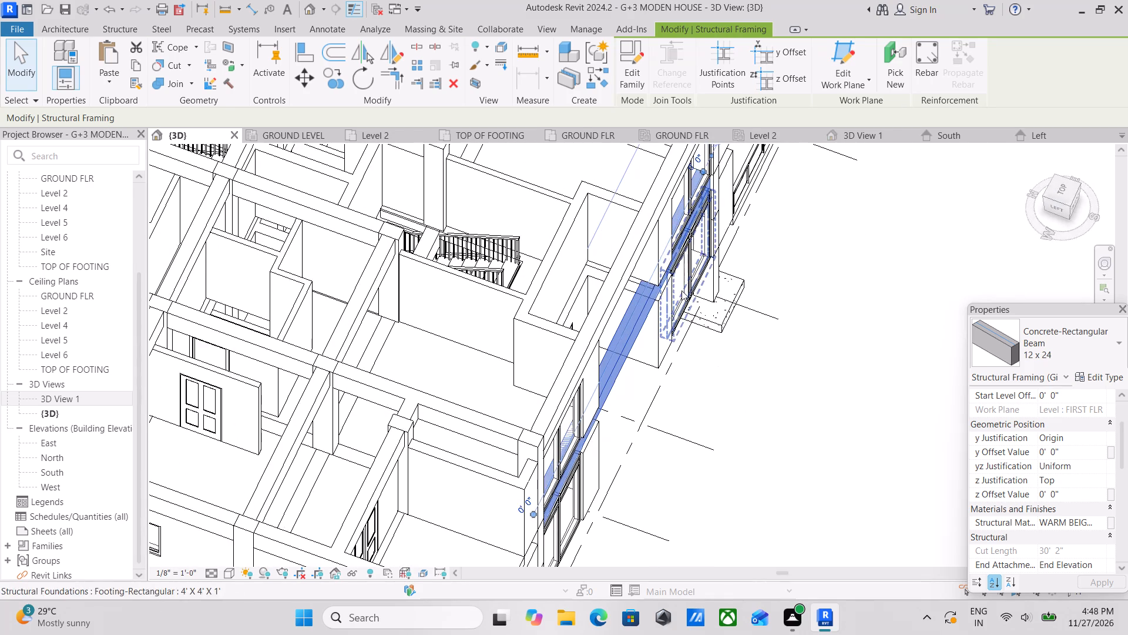
{"action": "middle_click_drag", "start_coordinate": [681, 288], "coordinate": [712, 368]}
{"action": "scroll", "coordinate": [660, 259], "scroll_direction": "up", "scroll_amount": 4}
{"action": "middle_click_drag", "start_coordinate": [661, 249], "coordinate": [623, 282], "text": "shift"}
{"action": "scroll", "coordinate": [711, 346], "scroll_direction": "up", "scroll_amount": 4}
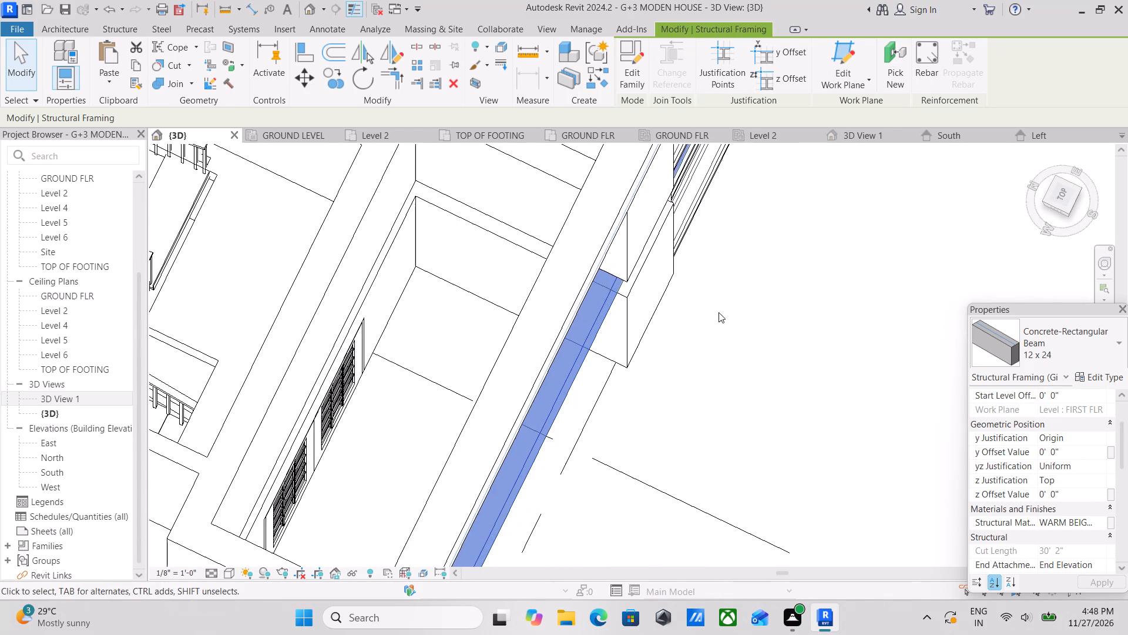
{"action": "middle_click_drag", "start_coordinate": [715, 303], "coordinate": [672, 305], "text": "shift"}
{"action": "scroll", "coordinate": [706, 337], "scroll_direction": "up", "scroll_amount": 7}
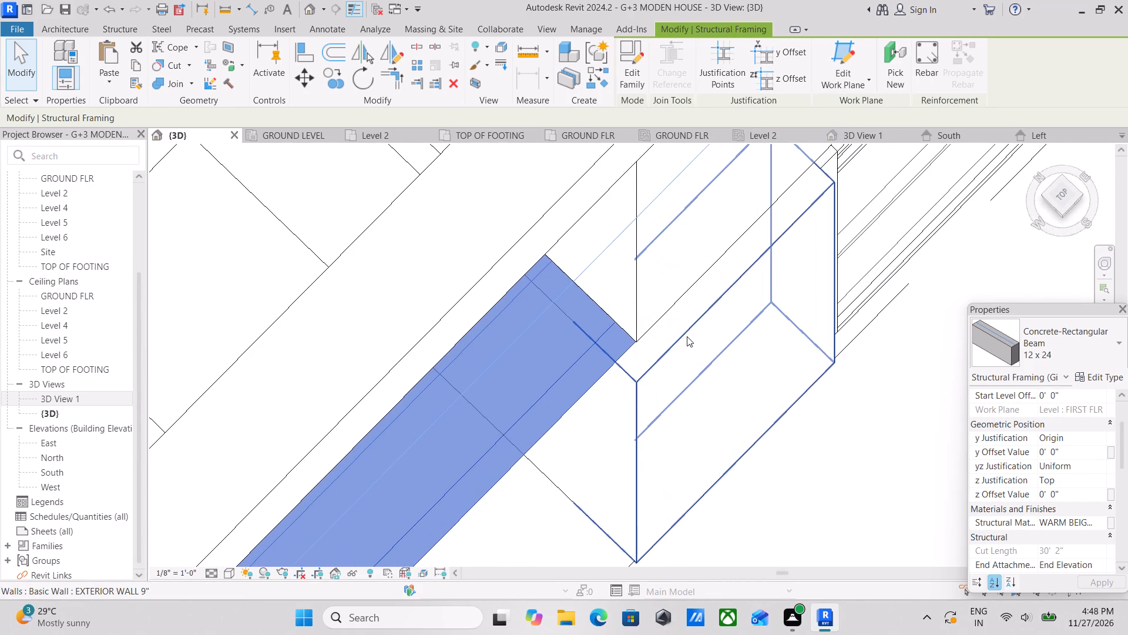
{"action": "type", "text": "AL"}
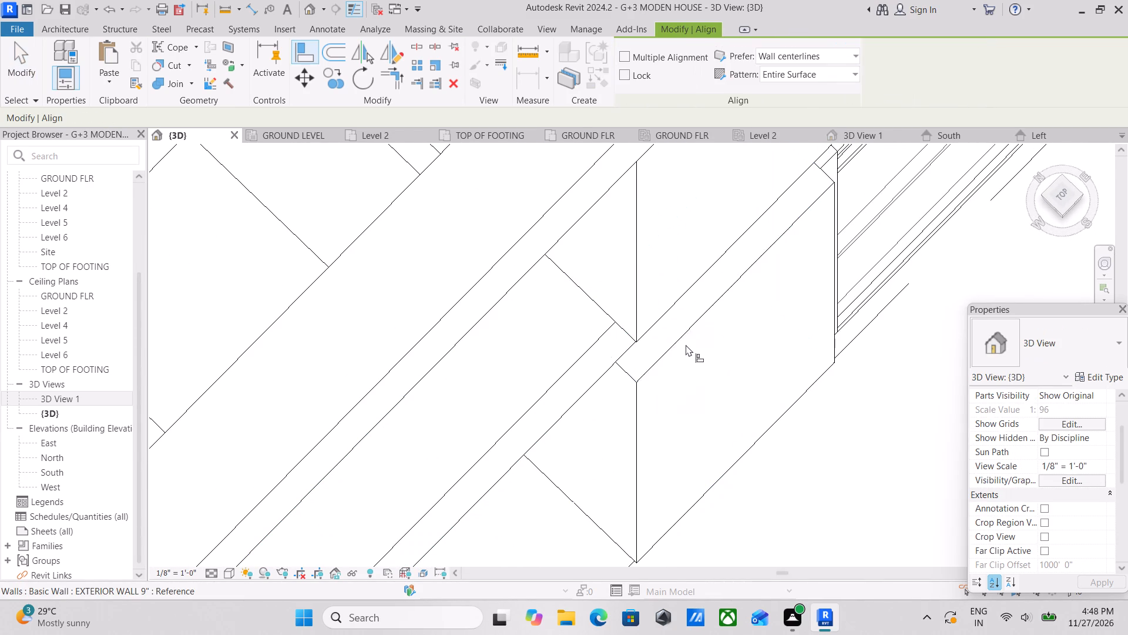
{"action": "key", "text": "Escape"}
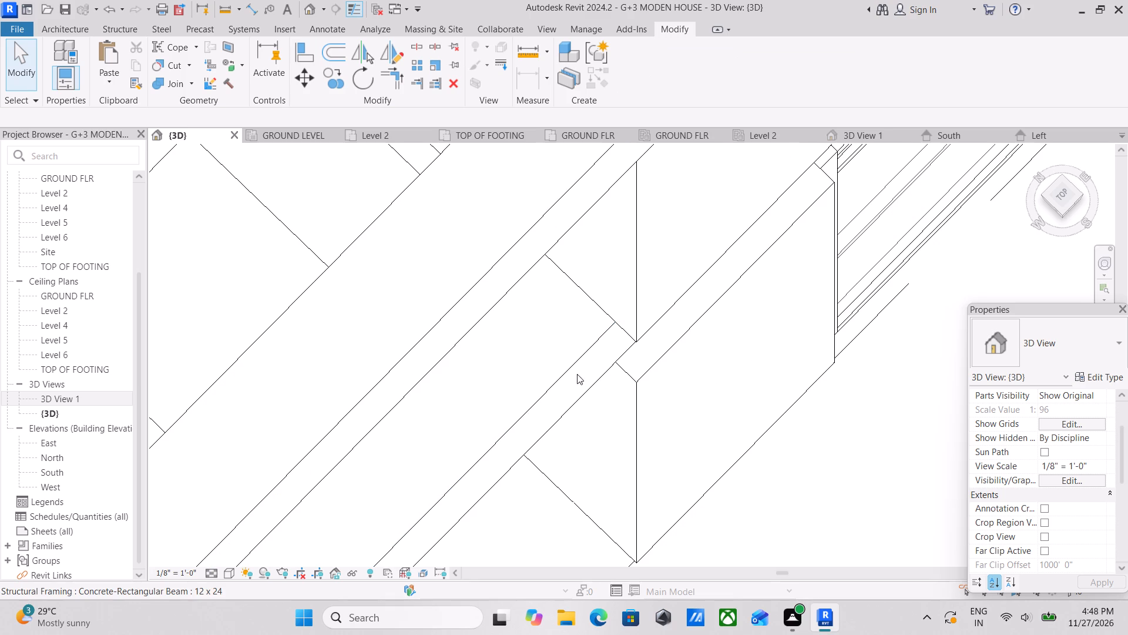
{"action": "left_click", "coordinate": [579, 396]}
{"action": "middle_click_drag", "start_coordinate": [752, 331], "coordinate": [832, 352]}
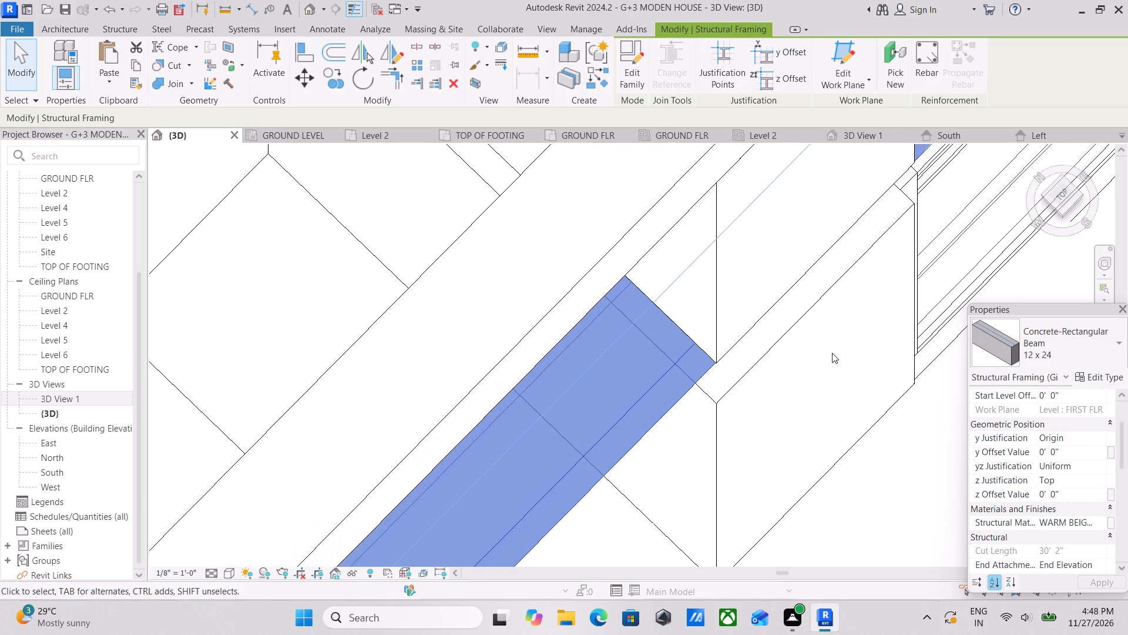
{"action": "type", "text": "AL"}
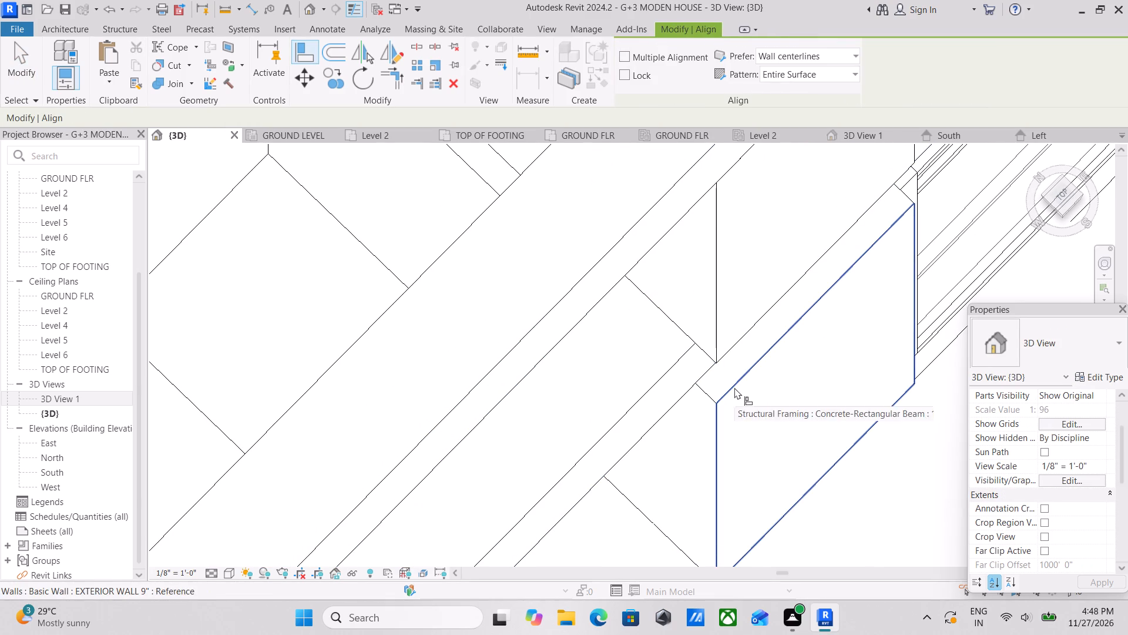
{"action": "left_click", "coordinate": [770, 356]}
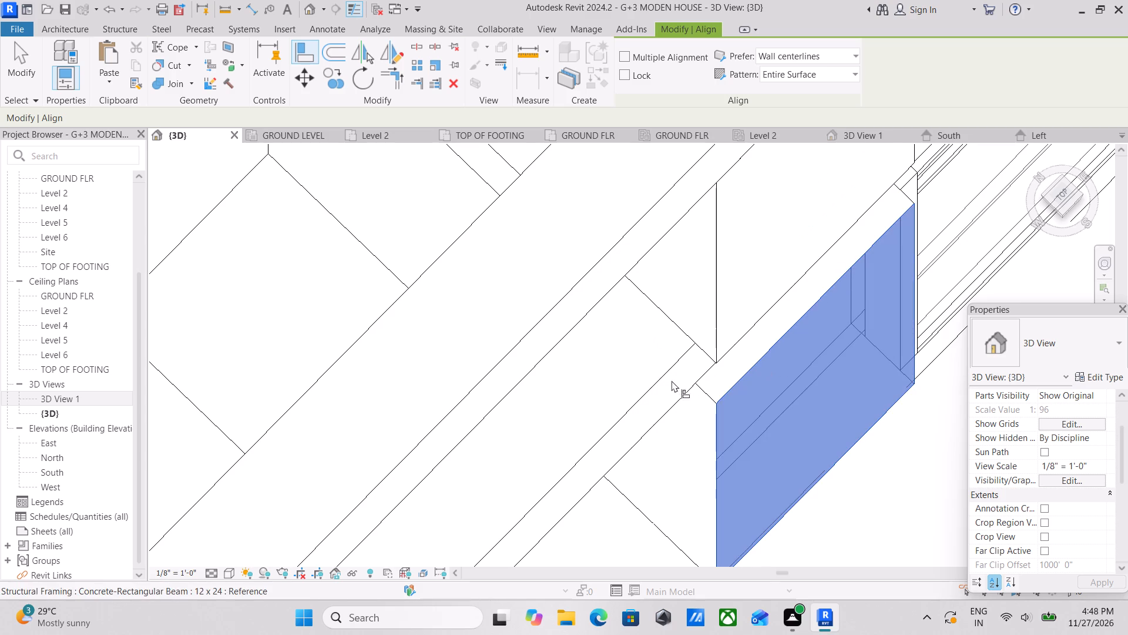
{"action": "left_click", "coordinate": [660, 380]}
{"action": "scroll", "coordinate": [672, 377], "scroll_direction": "down", "scroll_amount": 4}
{"action": "key", "text": "Escape"}
{"action": "scroll", "coordinate": [676, 379], "scroll_direction": "down", "scroll_amount": 4}
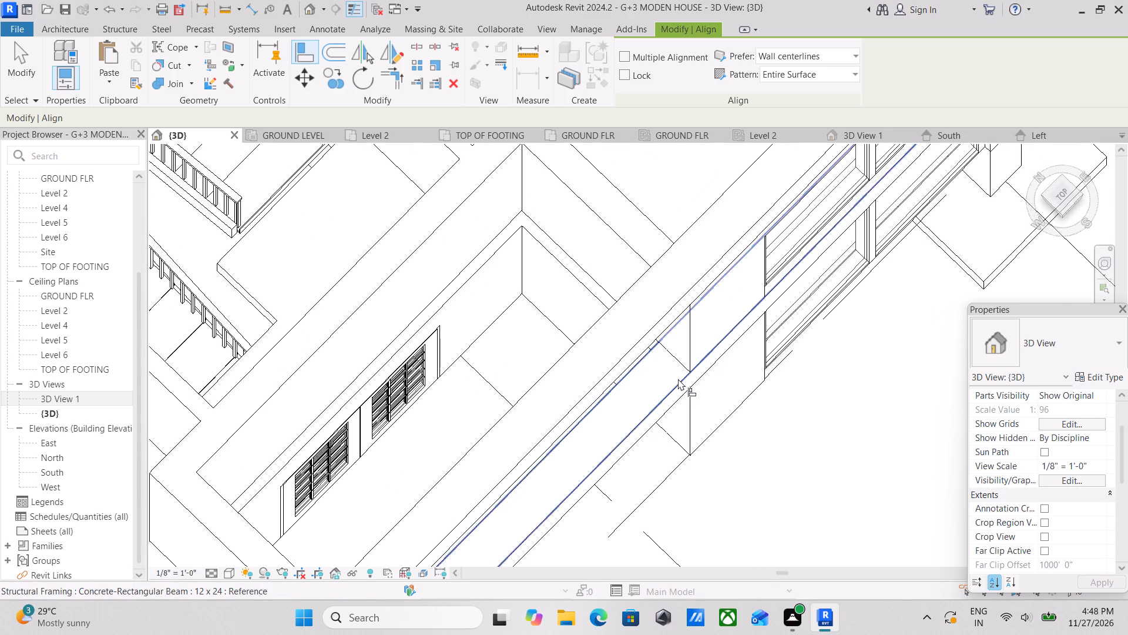
{"action": "key", "text": "Escape"}
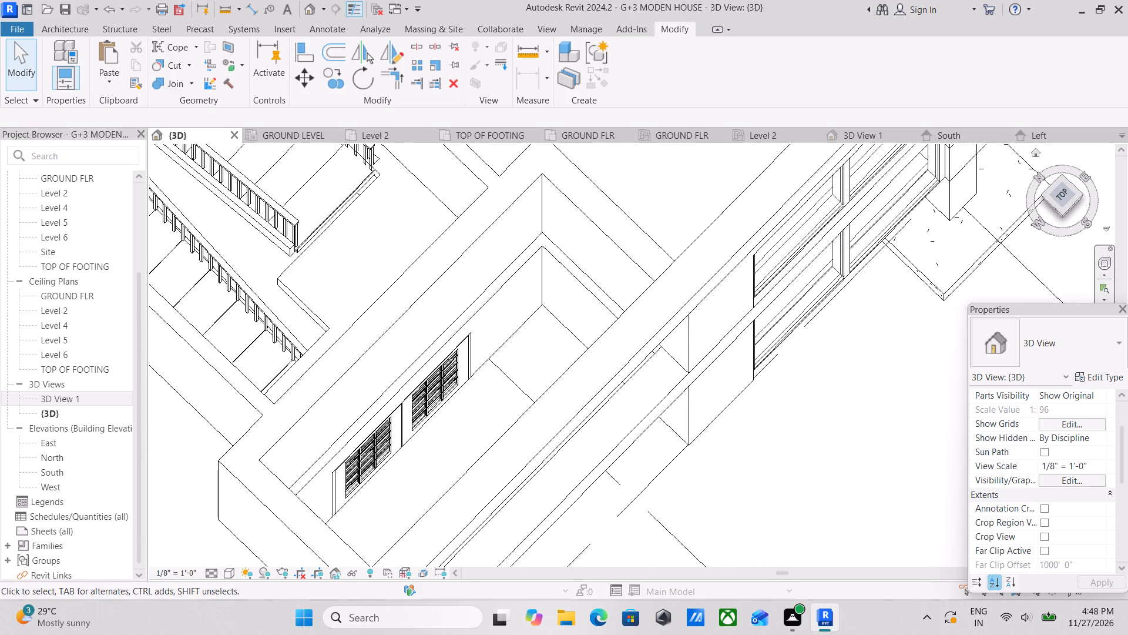
Examine the aligned front beams and the upper-storey framing from the front and both sides of the house.
{"action": "left_click", "coordinate": [1081, 192]}
{"action": "scroll", "coordinate": [610, 406], "scroll_direction": "up", "scroll_amount": 1}
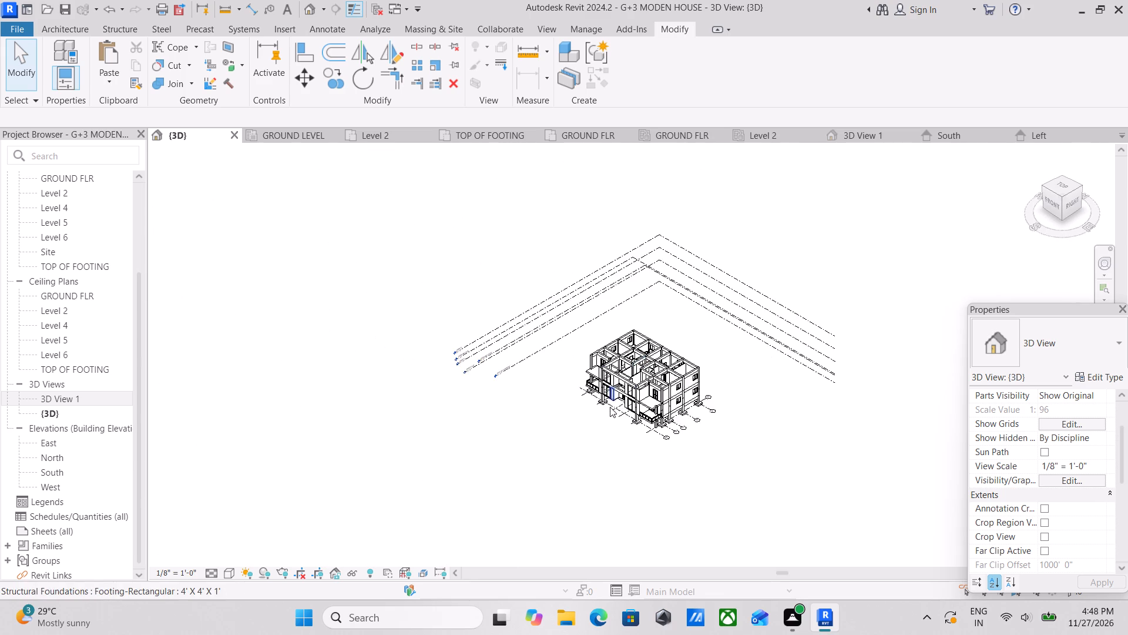
{"action": "scroll", "coordinate": [610, 407], "scroll_direction": "up", "scroll_amount": 6}
{"action": "scroll", "coordinate": [697, 370], "scroll_direction": "up", "scroll_amount": 7}
{"action": "middle_click_drag", "start_coordinate": [717, 360], "coordinate": [609, 368]}
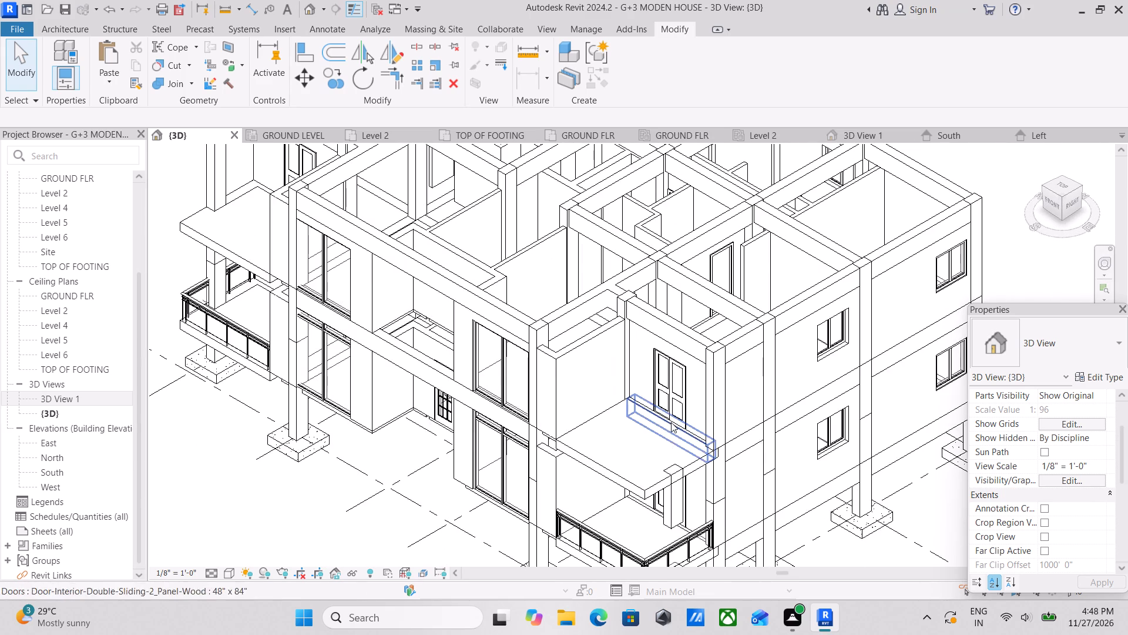
{"action": "left_click", "coordinate": [613, 482]}
{"action": "key", "text": "Escape"}
{"action": "scroll", "coordinate": [626, 316], "scroll_direction": "down", "scroll_amount": 3}
{"action": "middle_click_drag", "start_coordinate": [626, 316], "coordinate": [598, 343]}
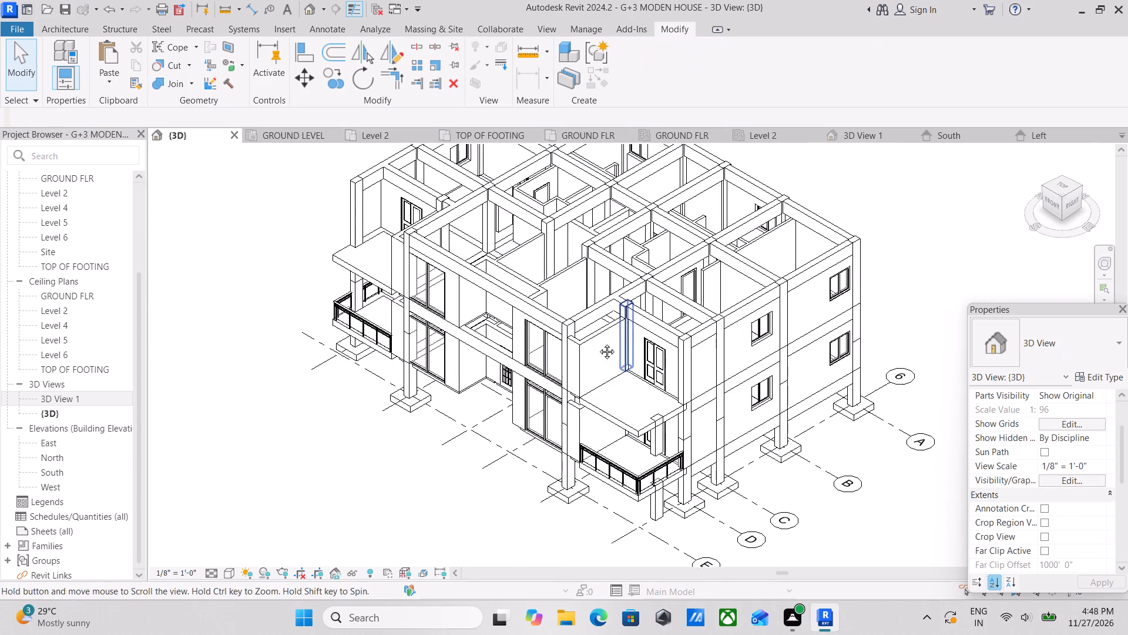
{"action": "middle_click_drag", "start_coordinate": [598, 343], "coordinate": [576, 357]}
{"action": "middle_click_drag", "start_coordinate": [639, 306], "coordinate": [684, 406], "text": "shift"}
{"action": "middle_click_drag", "start_coordinate": [668, 370], "coordinate": [686, 405], "text": "shift"}
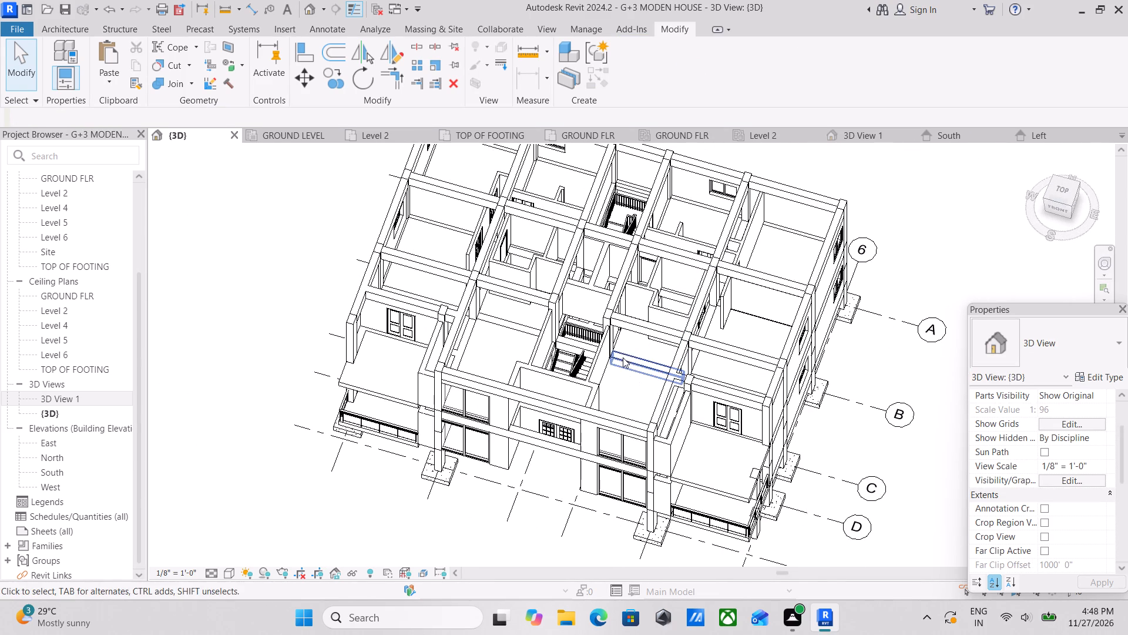
{"action": "middle_click_drag", "start_coordinate": [613, 355], "coordinate": [613, 414]}
{"action": "middle_click_drag", "start_coordinate": [613, 414], "coordinate": [647, 280], "text": "shift"}
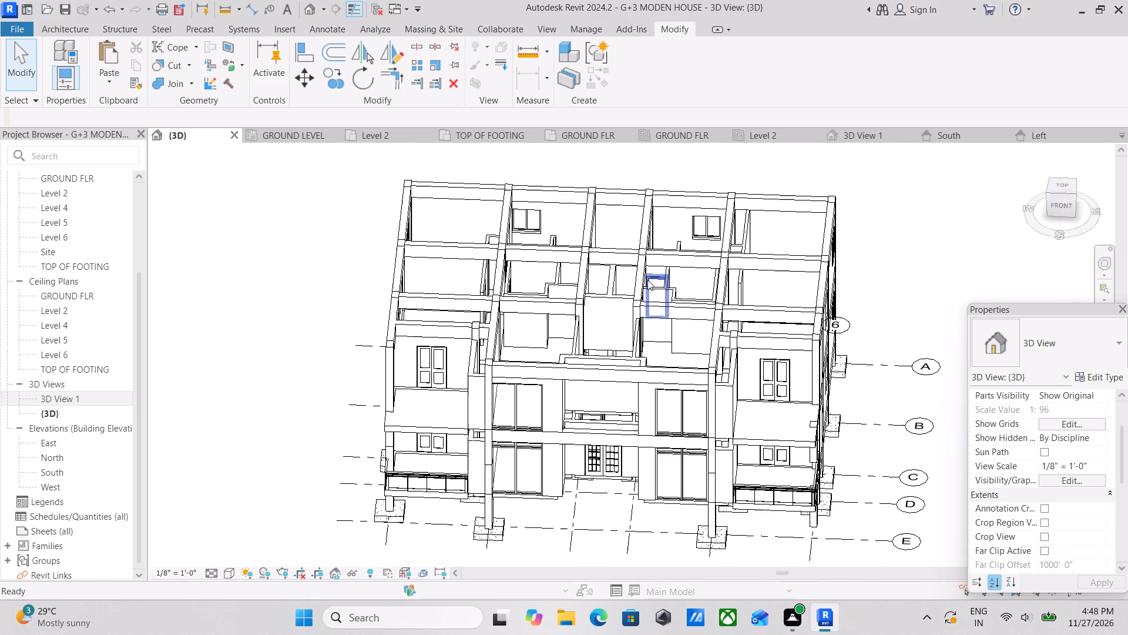
{"action": "middle_click_drag", "start_coordinate": [571, 302], "coordinate": [676, 256], "text": "shift"}
{"action": "middle_click_drag", "start_coordinate": [624, 317], "coordinate": [696, 352], "text": "shift"}
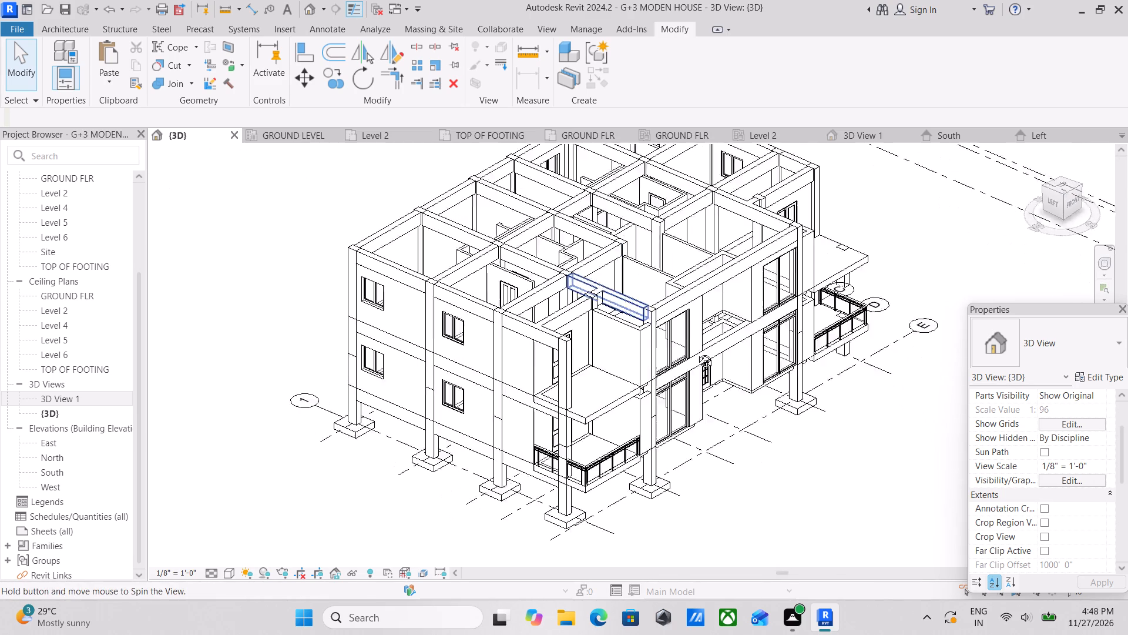
{"action": "middle_click_drag", "start_coordinate": [696, 352], "coordinate": [699, 352], "text": "shift"}
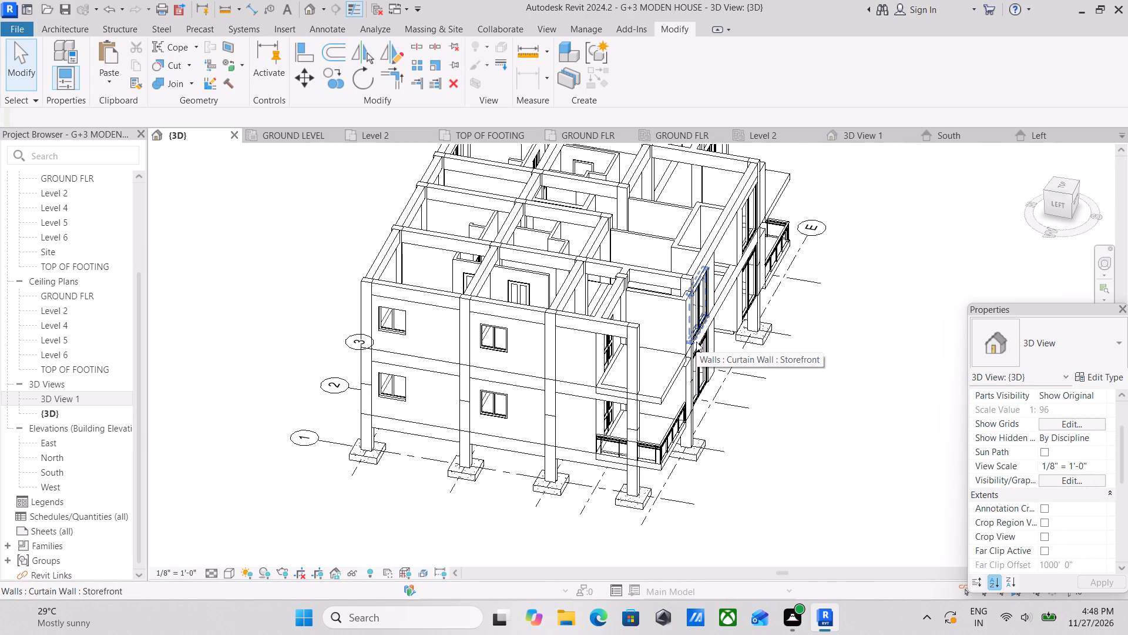
{"action": "scroll", "coordinate": [558, 330], "scroll_direction": "up", "scroll_amount": 3}
{"action": "middle_click_drag", "start_coordinate": [565, 295], "coordinate": [609, 313]}
{"action": "scroll", "coordinate": [598, 316], "scroll_direction": "down", "scroll_amount": 1}
{"action": "middle_click_drag", "start_coordinate": [598, 316], "coordinate": [501, 346]}
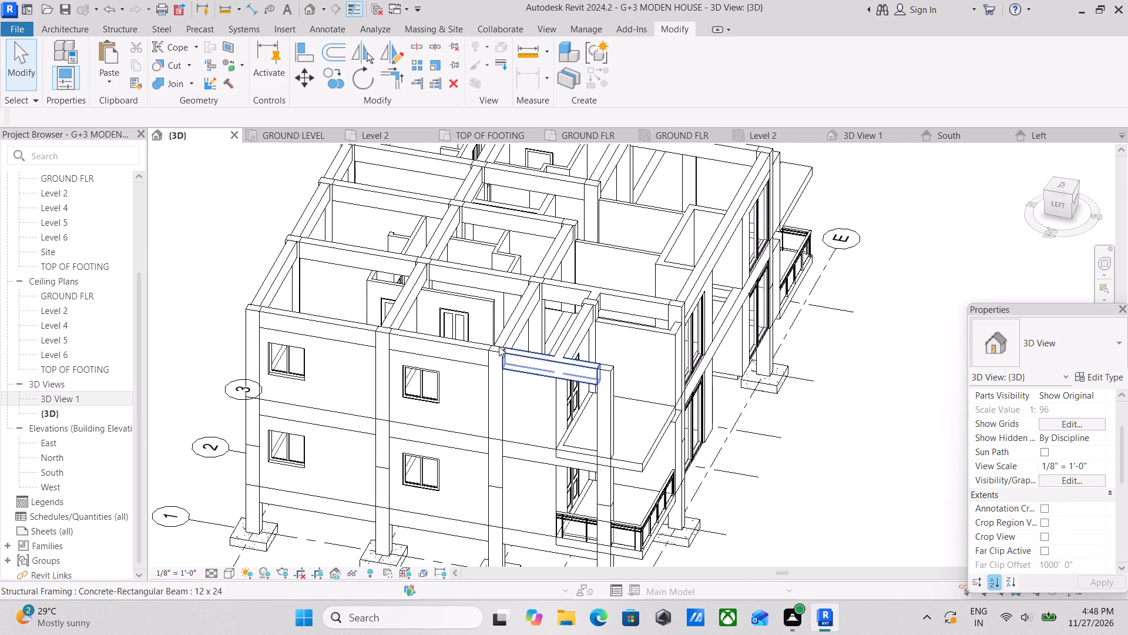
{"action": "middle_click_drag", "start_coordinate": [508, 332], "coordinate": [720, 331], "text": "shift"}
{"action": "middle_click_drag", "start_coordinate": [669, 347], "coordinate": [320, 331], "text": "shift"}
{"action": "middle_click_drag", "start_coordinate": [563, 316], "coordinate": [426, 337], "text": "shift"}
{"action": "middle_click_drag", "start_coordinate": [603, 376], "coordinate": [736, 250]}
{"action": "middle_click_drag", "start_coordinate": [724, 301], "coordinate": [659, 277], "text": "shift"}
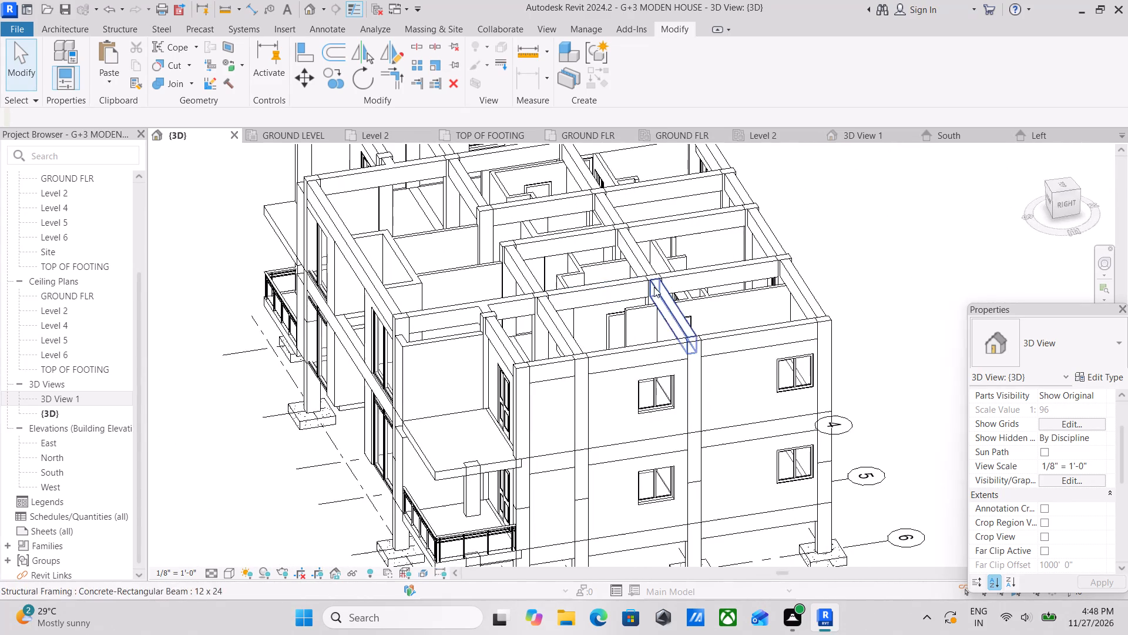
{"action": "middle_click_drag", "start_coordinate": [666, 365], "coordinate": [794, 258]}
{"action": "middle_click_drag", "start_coordinate": [677, 293], "coordinate": [741, 292], "text": "shift"}
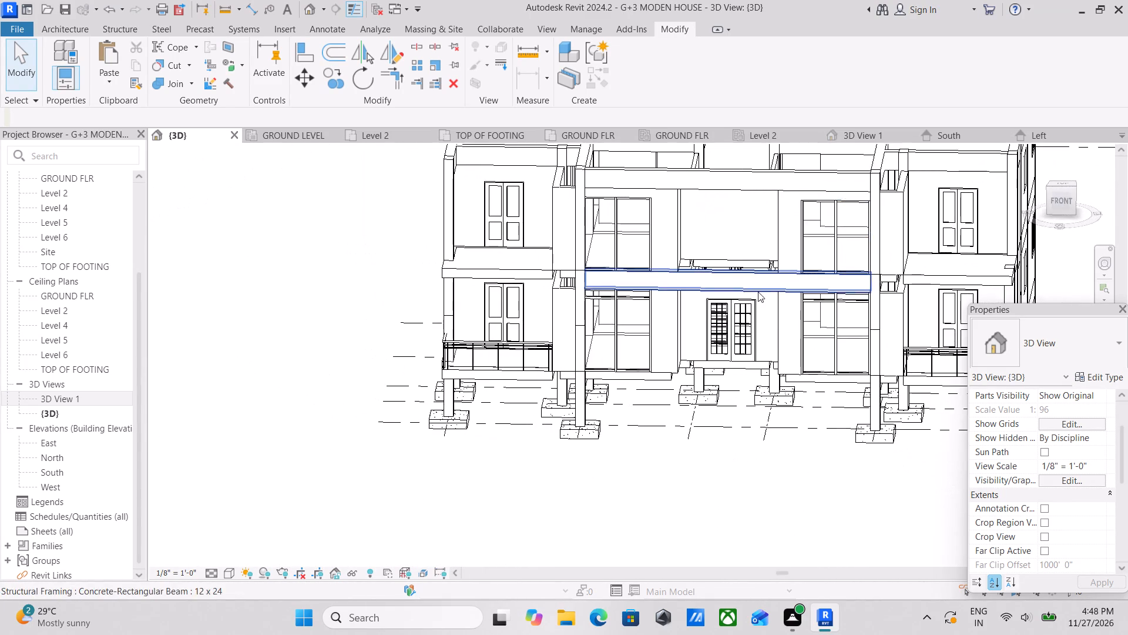
{"action": "middle_click_drag", "start_coordinate": [755, 293], "coordinate": [643, 314]}
{"action": "middle_click_drag", "start_coordinate": [659, 308], "coordinate": [693, 312], "text": "shift"}
{"action": "middle_click_drag", "start_coordinate": [759, 288], "coordinate": [672, 302]}
{"action": "middle_click_drag", "start_coordinate": [570, 300], "coordinate": [569, 299], "text": "shift"}
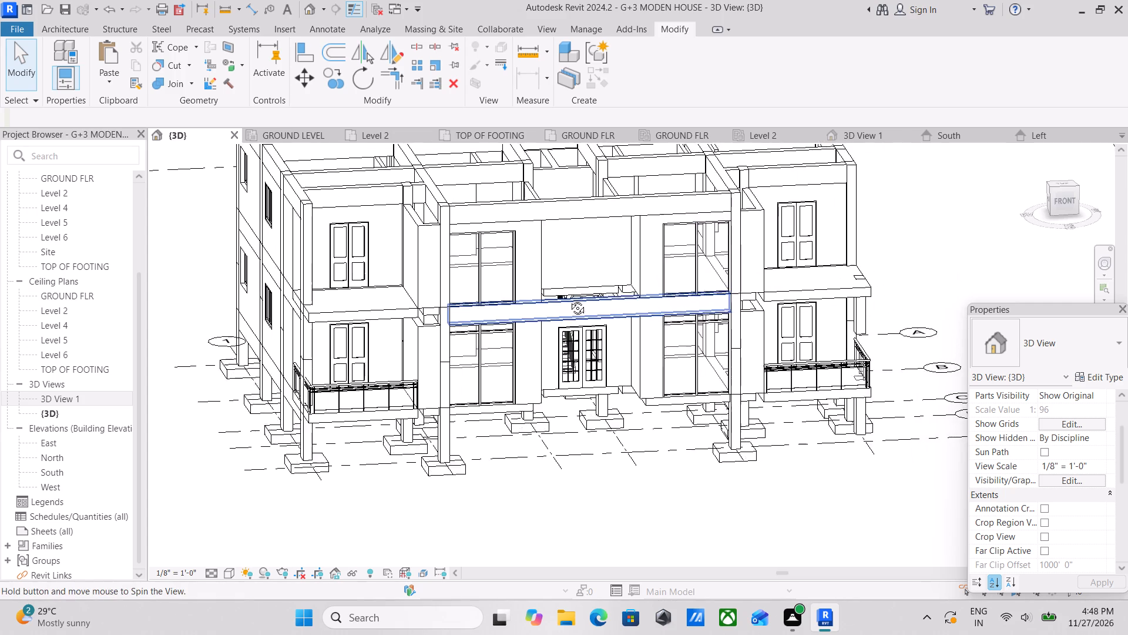
{"action": "middle_click_drag", "start_coordinate": [569, 299], "coordinate": [596, 290], "text": "shift"}
{"action": "middle_click_drag", "start_coordinate": [550, 280], "coordinate": [599, 308], "text": "shift"}
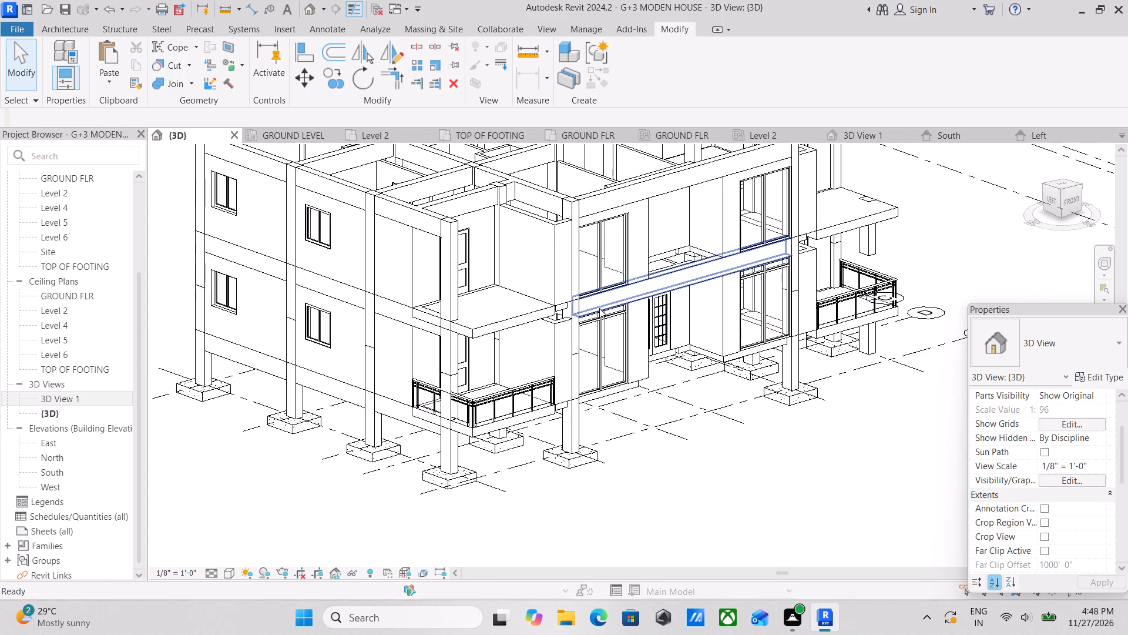
Examine where the first-floor balcony slab and lower wall meet the front corner column near the curtain walls.
{"action": "scroll", "coordinate": [597, 308], "scroll_direction": "up", "scroll_amount": 3}
{"action": "scroll", "coordinate": [523, 322], "scroll_direction": "up", "scroll_amount": 3}
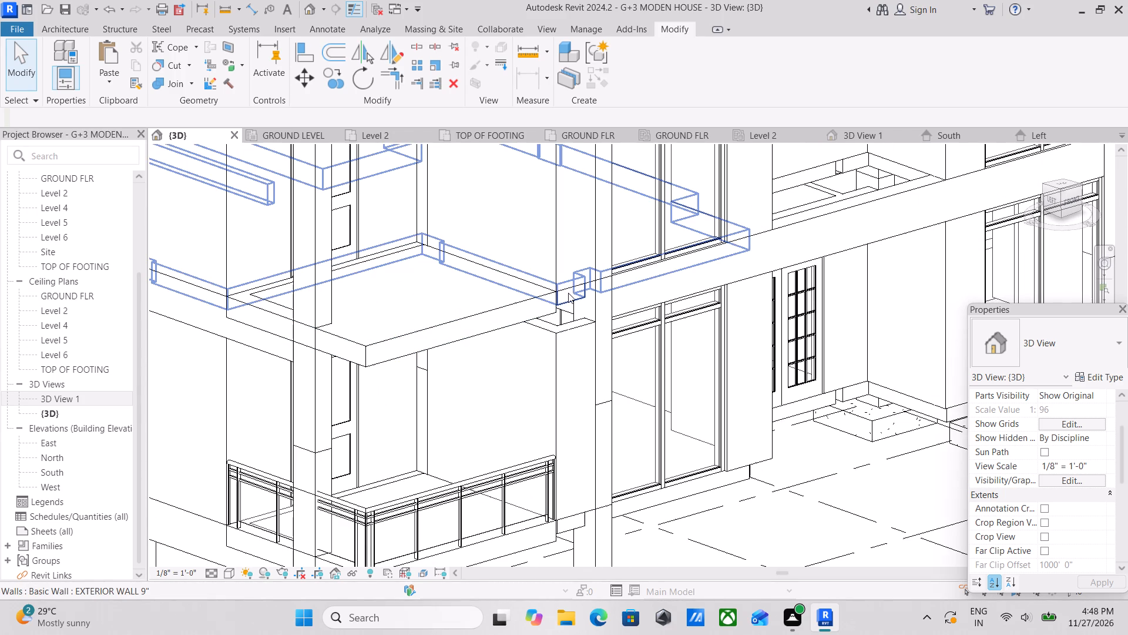
{"action": "middle_click_drag", "start_coordinate": [578, 297], "coordinate": [607, 317], "text": "shift"}
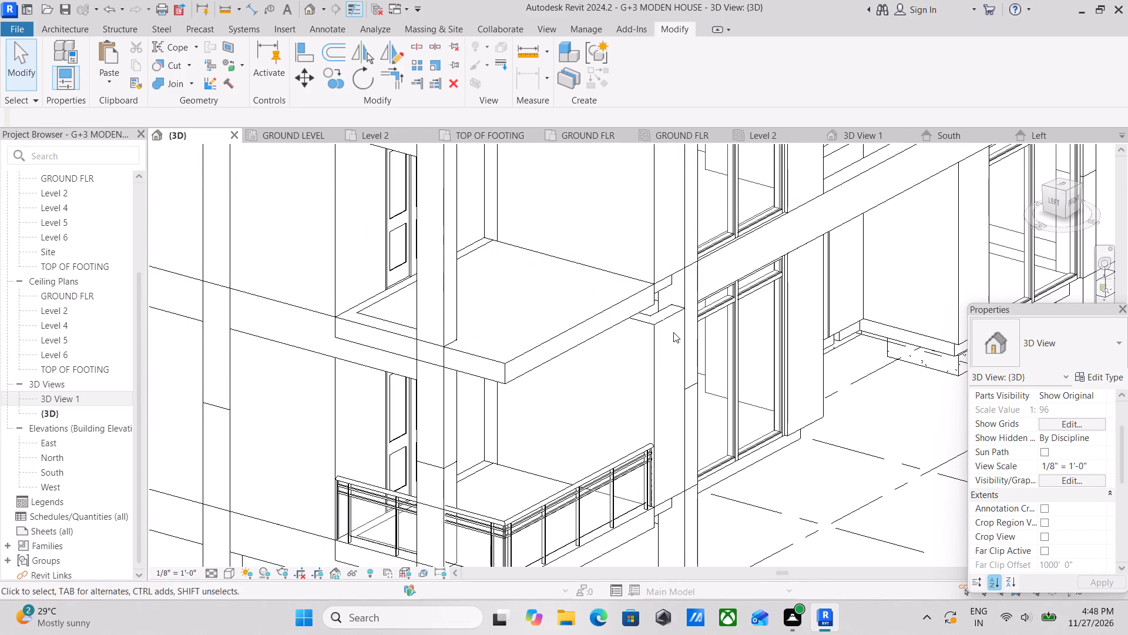
{"action": "middle_click_drag", "start_coordinate": [673, 332], "coordinate": [629, 399], "text": "shift"}
{"action": "middle_click_drag", "start_coordinate": [559, 345], "coordinate": [649, 283]}
{"action": "middle_click_drag", "start_coordinate": [649, 283], "coordinate": [674, 270], "text": "shift"}
{"action": "middle_click_drag", "start_coordinate": [627, 350], "coordinate": [632, 342]}
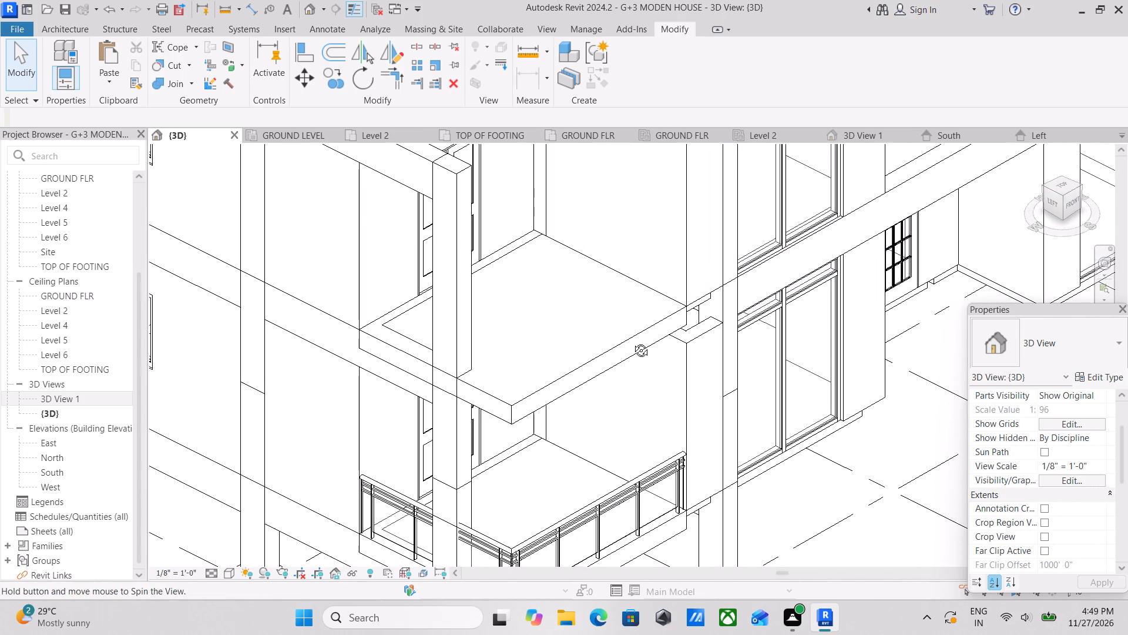
{"action": "middle_click_drag", "start_coordinate": [632, 342], "coordinate": [660, 310]}
Set the base offset of the 1'6" X 1' ground-floor column at the balcony on the house's right side to 0' 0".
{"action": "scroll", "coordinate": [658, 311], "scroll_direction": "down", "scroll_amount": 3}
{"action": "middle_click_drag", "start_coordinate": [658, 311], "coordinate": [712, 308], "text": "shift"}
{"action": "scroll", "coordinate": [645, 330], "scroll_direction": "down", "scroll_amount": 2}
{"action": "middle_click_drag", "start_coordinate": [645, 330], "coordinate": [757, 300], "text": "shift"}
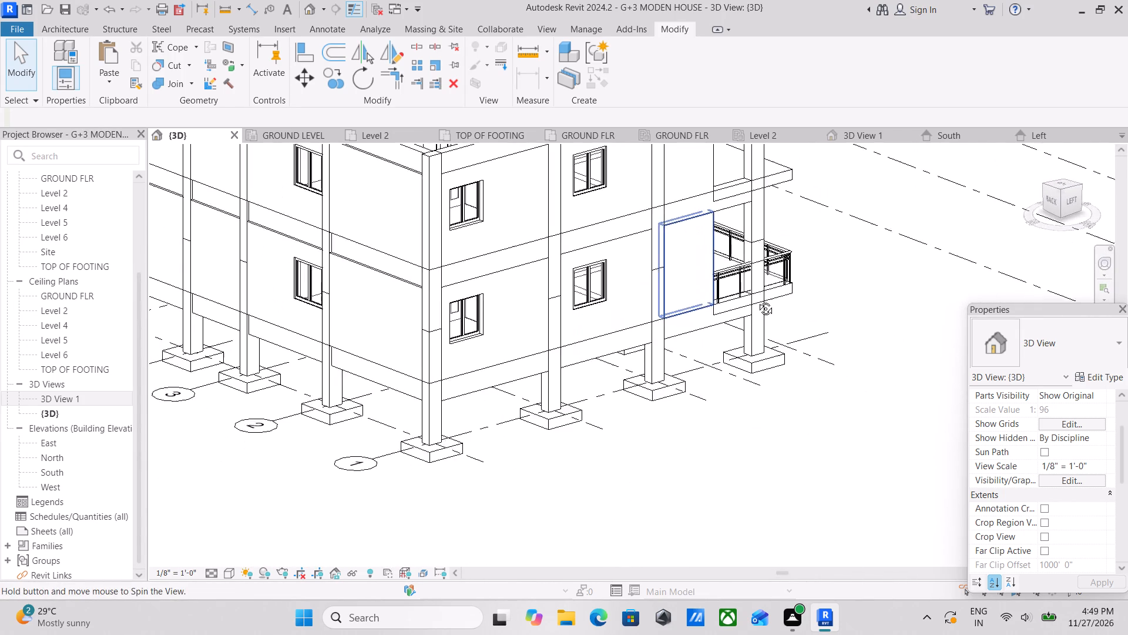
{"action": "middle_click_drag", "start_coordinate": [757, 300], "coordinate": [758, 299], "text": "shift"}
{"action": "middle_click_drag", "start_coordinate": [620, 318], "coordinate": [728, 305], "text": "shift"}
{"action": "scroll", "coordinate": [463, 338], "scroll_direction": "down", "scroll_amount": 1}
{"action": "middle_click_drag", "start_coordinate": [471, 336], "coordinate": [673, 333]}
{"action": "middle_click_drag", "start_coordinate": [486, 342], "coordinate": [552, 338], "text": "shift"}
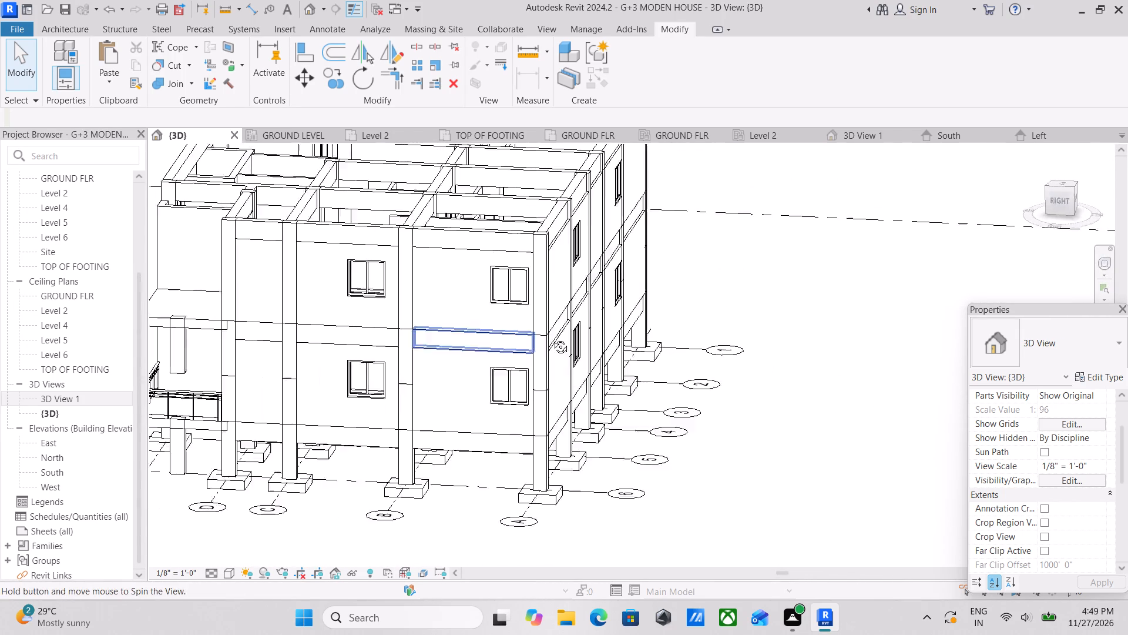
{"action": "middle_click_drag", "start_coordinate": [552, 338], "coordinate": [595, 336], "text": "shift"}
{"action": "scroll", "coordinate": [592, 336], "scroll_direction": "up", "scroll_amount": 2}
{"action": "middle_click", "coordinate": [672, 312], "text": "shift"}
{"action": "scroll", "coordinate": [676, 312], "scroll_direction": "up", "scroll_amount": 2, "text": "shift"}
{"action": "middle_click_drag", "start_coordinate": [508, 378], "coordinate": [584, 309]}
{"action": "scroll", "coordinate": [526, 367], "scroll_direction": "up", "scroll_amount": 1}
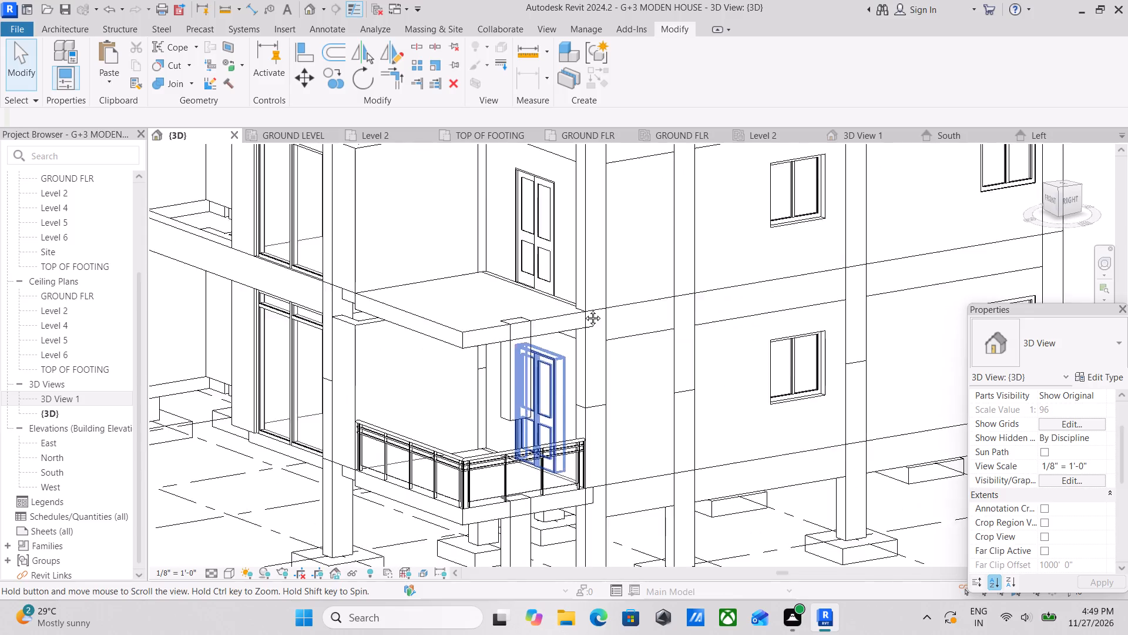
{"action": "middle_click_drag", "start_coordinate": [584, 309], "coordinate": [586, 305]}
{"action": "left_click", "coordinate": [569, 344]}
{"action": "scroll", "coordinate": [569, 344], "scroll_direction": "down", "scroll_amount": 1}
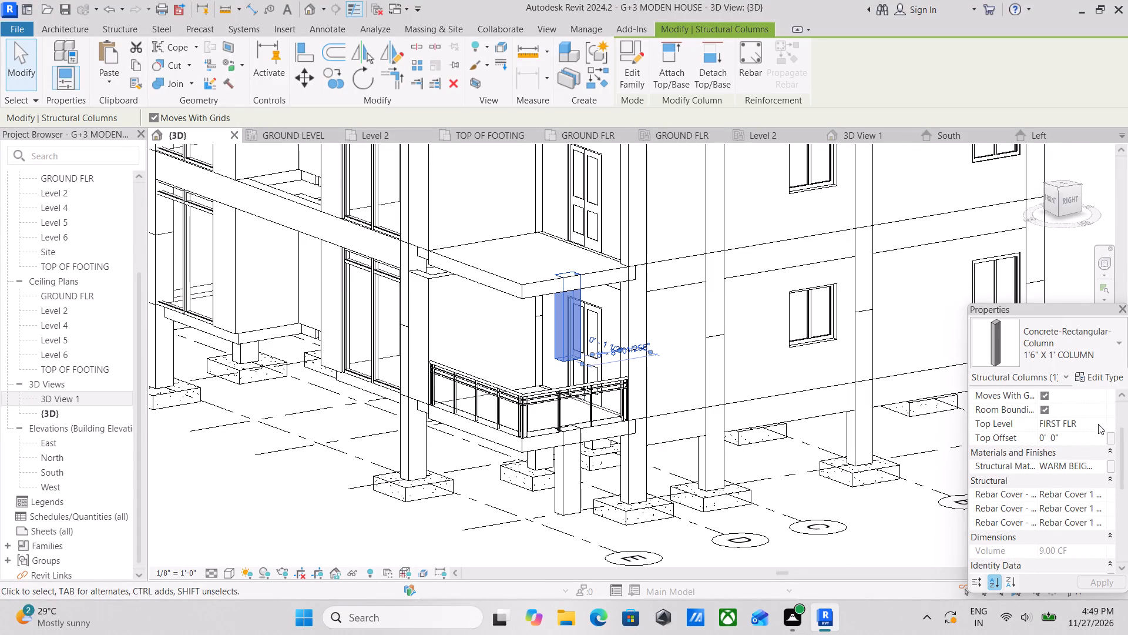
{"action": "scroll", "coordinate": [1092, 427], "scroll_direction": "up", "scroll_amount": 2}
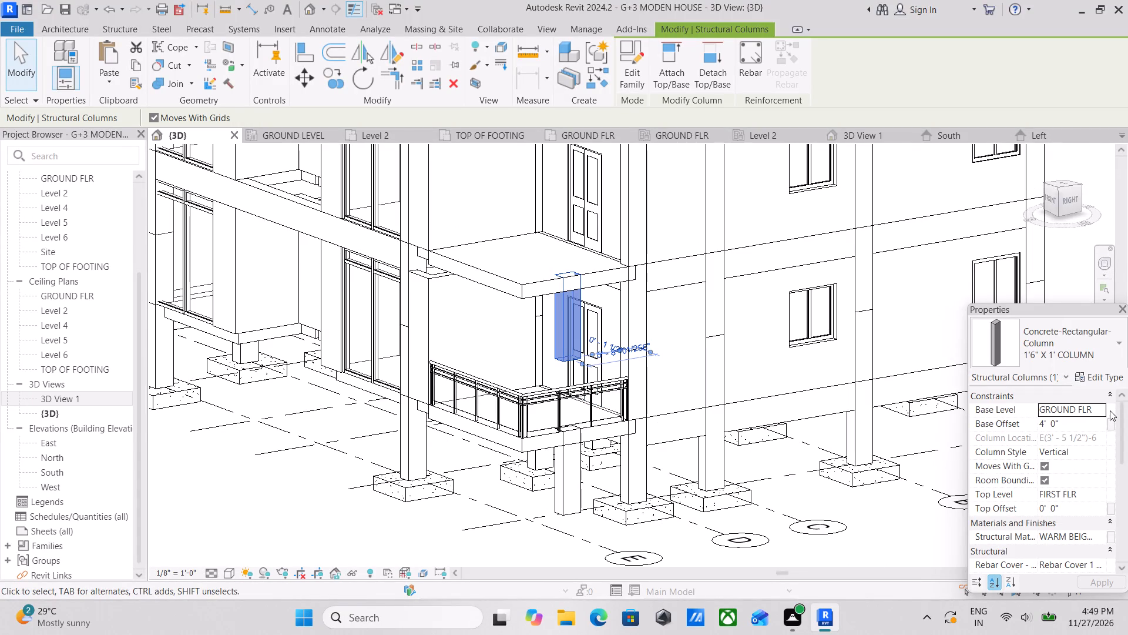
{"action": "left_click", "coordinate": [1075, 426]}
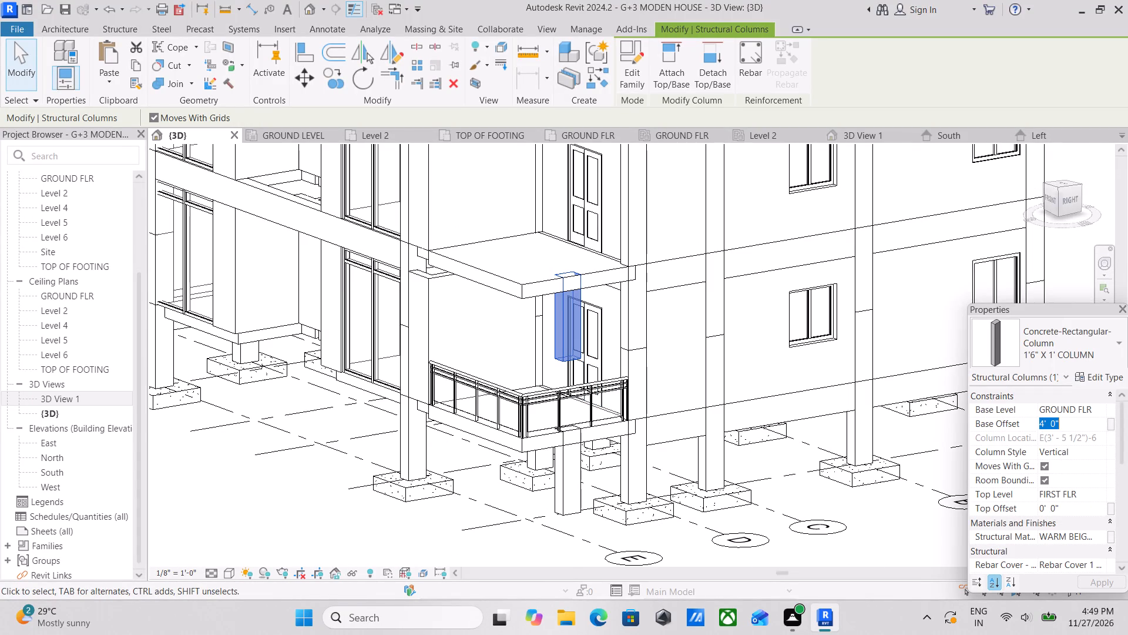
{"action": "key", "text": "0"}
{"action": "key", "text": "Return"}
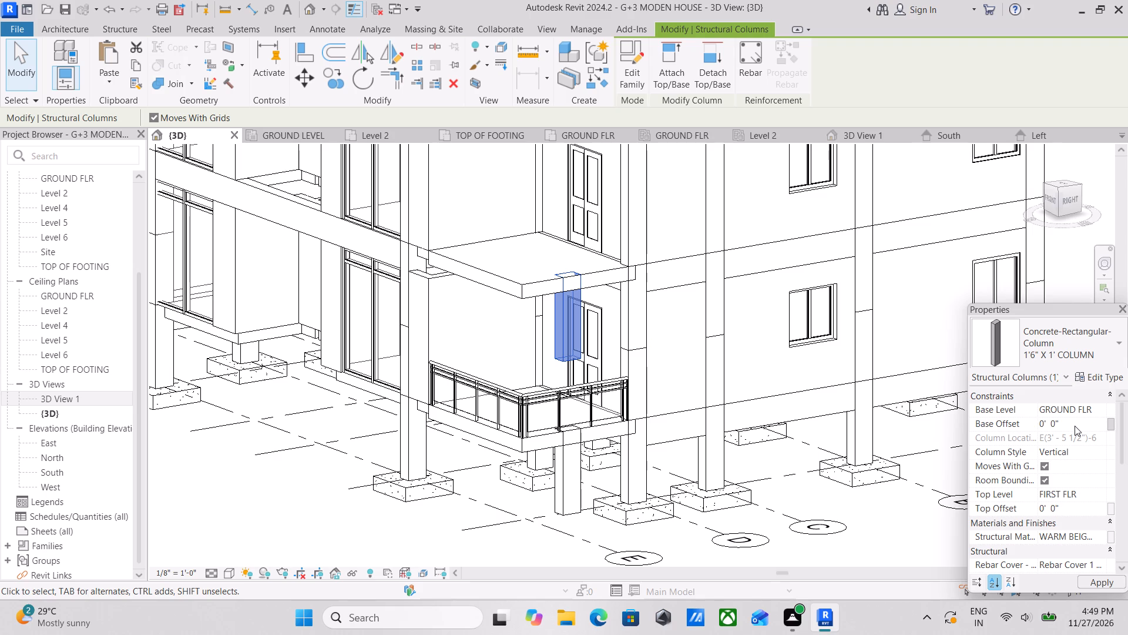
{"action": "scroll", "coordinate": [1075, 426], "scroll_direction": "down", "scroll_amount": 2}
{"action": "scroll", "coordinate": [1056, 430], "scroll_direction": "up", "scroll_amount": 4}
{"action": "scroll", "coordinate": [527, 376], "scroll_direction": "up", "scroll_amount": 1}
{"action": "key", "text": "Escape"}
Check the base level and offset of the 1'6" X 1' columns at the opposite front balcony and along the left side wall.
{"action": "scroll", "coordinate": [583, 363], "scroll_direction": "down", "scroll_amount": 2}
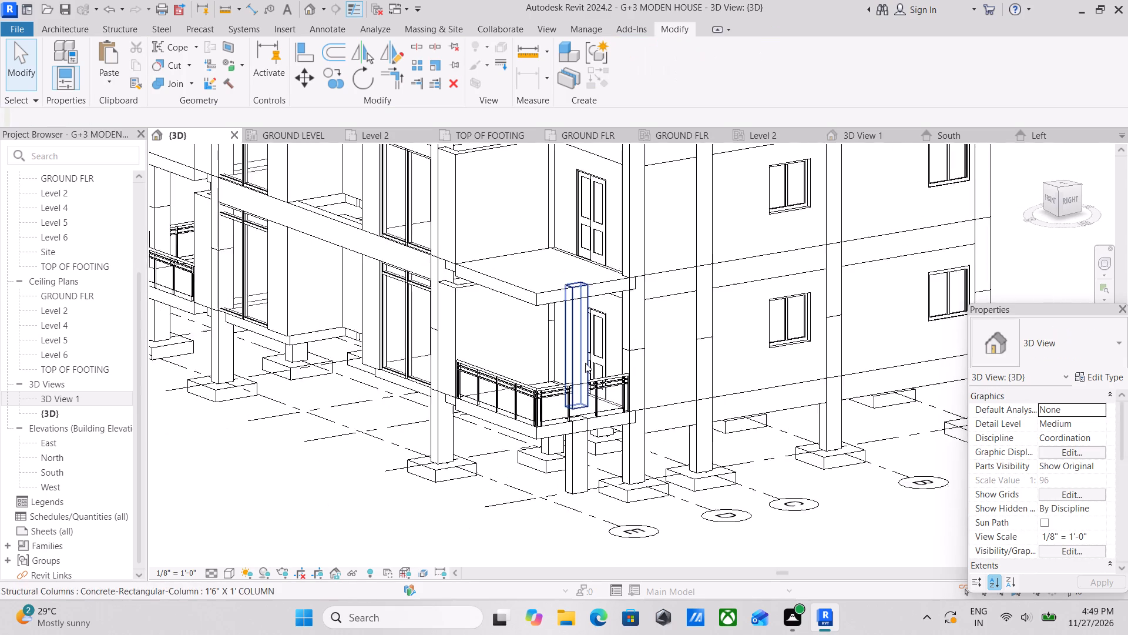
{"action": "middle_click_drag", "start_coordinate": [585, 363], "coordinate": [648, 363]}
{"action": "middle_click_drag", "start_coordinate": [610, 329], "coordinate": [729, 349], "text": "shift"}
{"action": "middle_click_drag", "start_coordinate": [552, 342], "coordinate": [691, 363]}
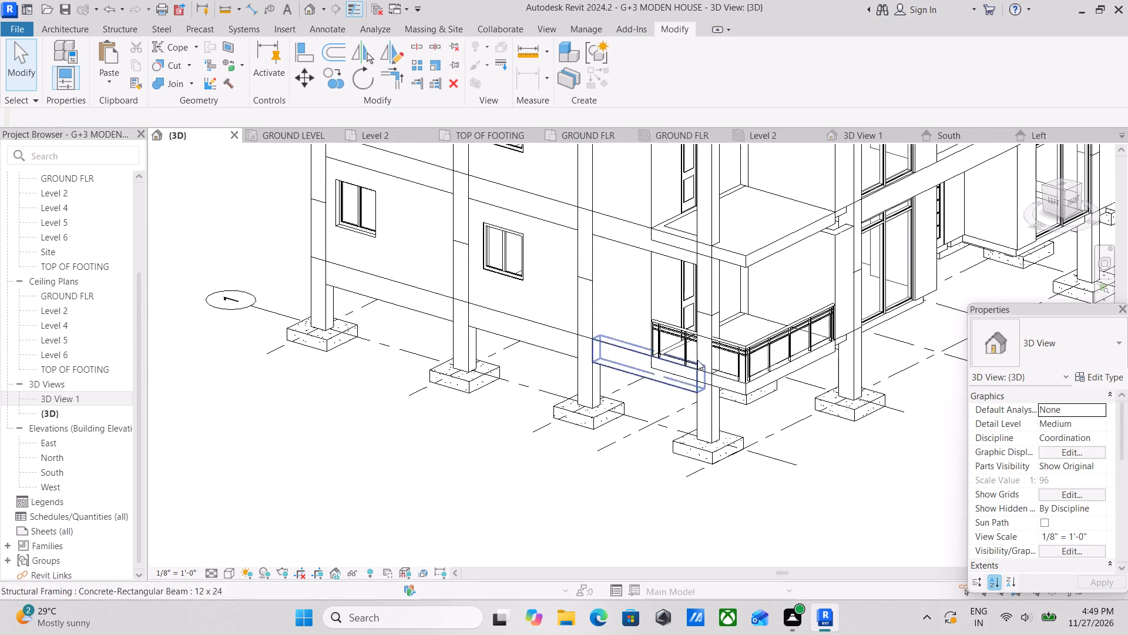
{"action": "left_click", "coordinate": [702, 323]}
{"action": "scroll", "coordinate": [703, 332], "scroll_direction": "up", "scroll_amount": 3}
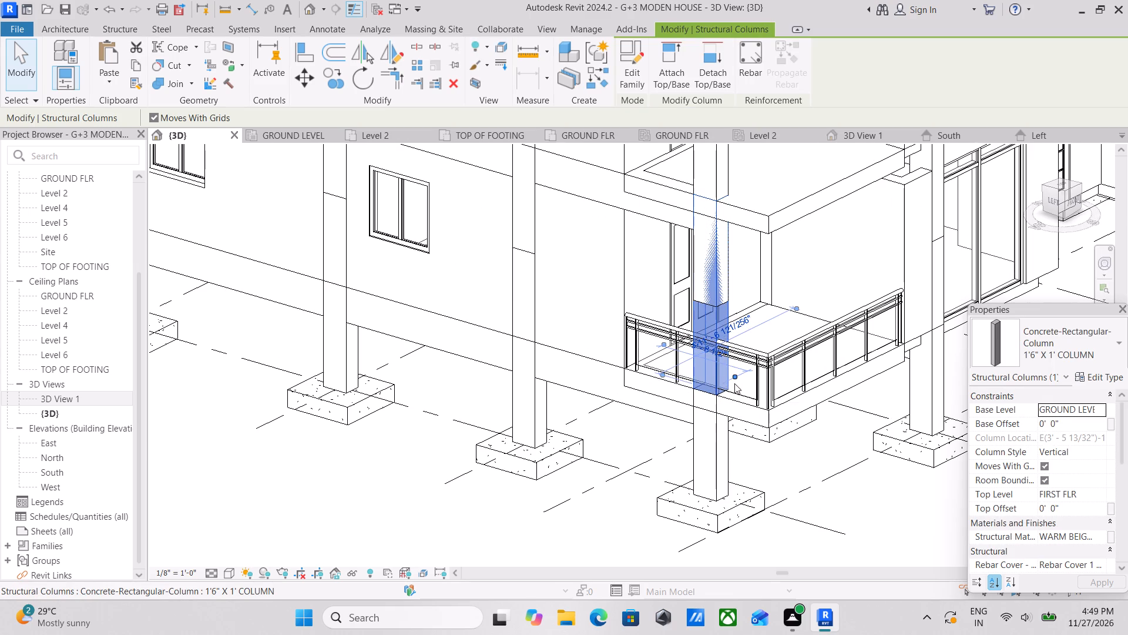
{"action": "scroll", "coordinate": [714, 407], "scroll_direction": "up", "scroll_amount": 4}
{"action": "middle_click_drag", "start_coordinate": [726, 370], "coordinate": [726, 407]}
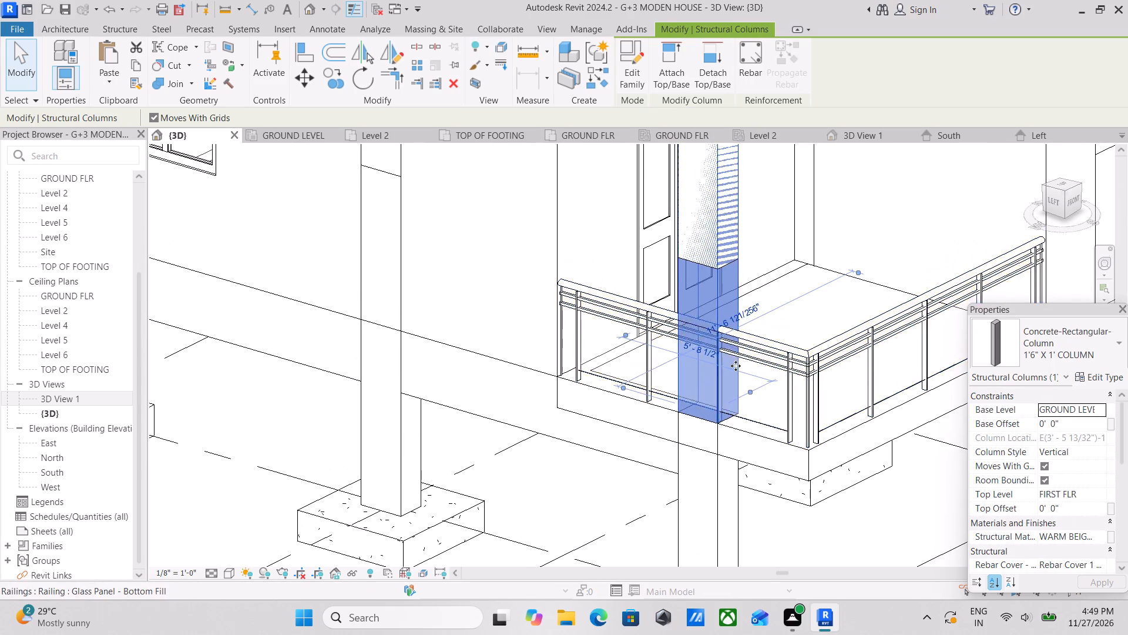
{"action": "key", "text": "Escape"}
{"action": "middle_click_drag", "start_coordinate": [742, 270], "coordinate": [738, 365]}
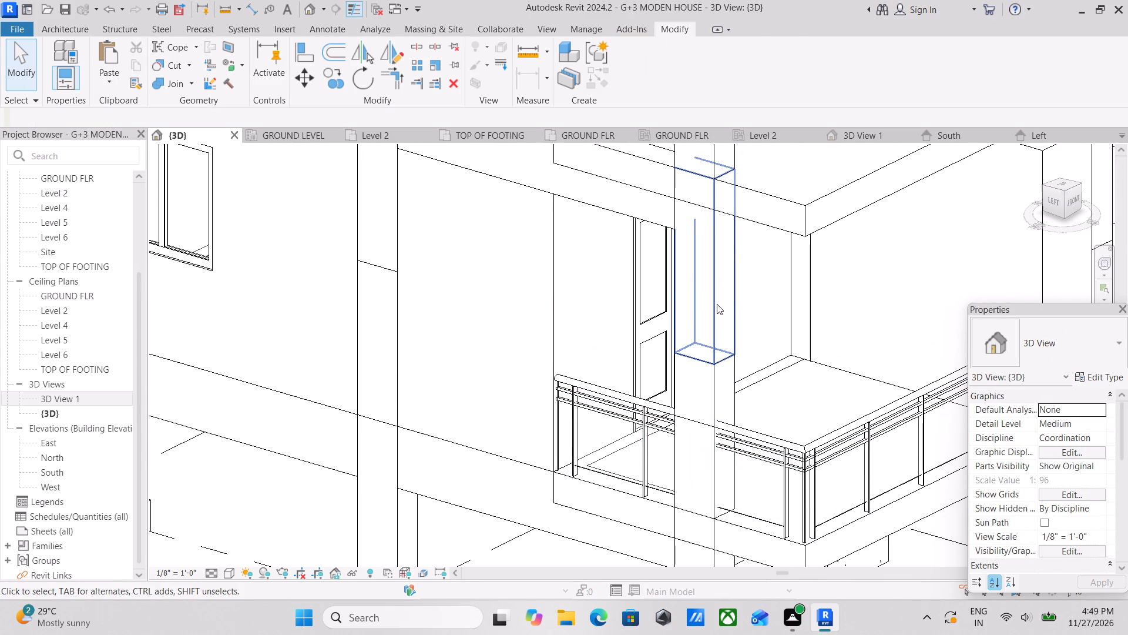
{"action": "left_click", "coordinate": [717, 304]}
{"action": "scroll", "coordinate": [717, 304], "scroll_direction": "down", "scroll_amount": 1}
{"action": "middle_click_drag", "start_coordinate": [717, 304], "coordinate": [710, 349]}
{"action": "scroll", "coordinate": [712, 347], "scroll_direction": "down", "scroll_amount": 8}
{"action": "middle_click_drag", "start_coordinate": [714, 345], "coordinate": [713, 374]}
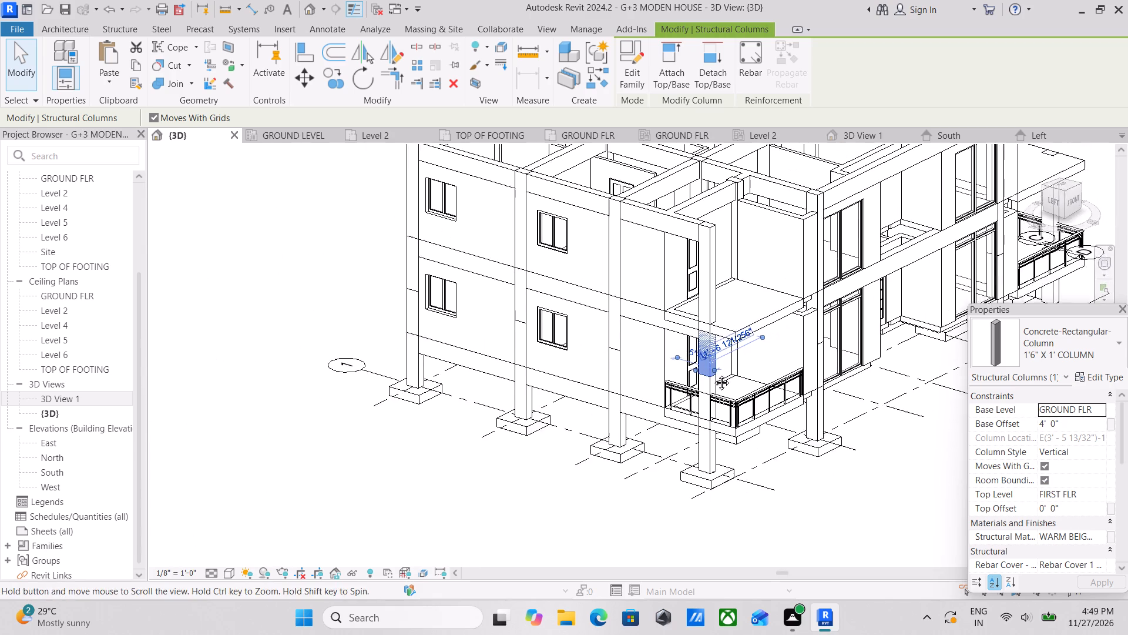
{"action": "middle_click_drag", "start_coordinate": [713, 374], "coordinate": [712, 385]}
{"action": "key", "text": "Escape"}
{"action": "scroll", "coordinate": [507, 374], "scroll_direction": "up", "scroll_amount": 7}
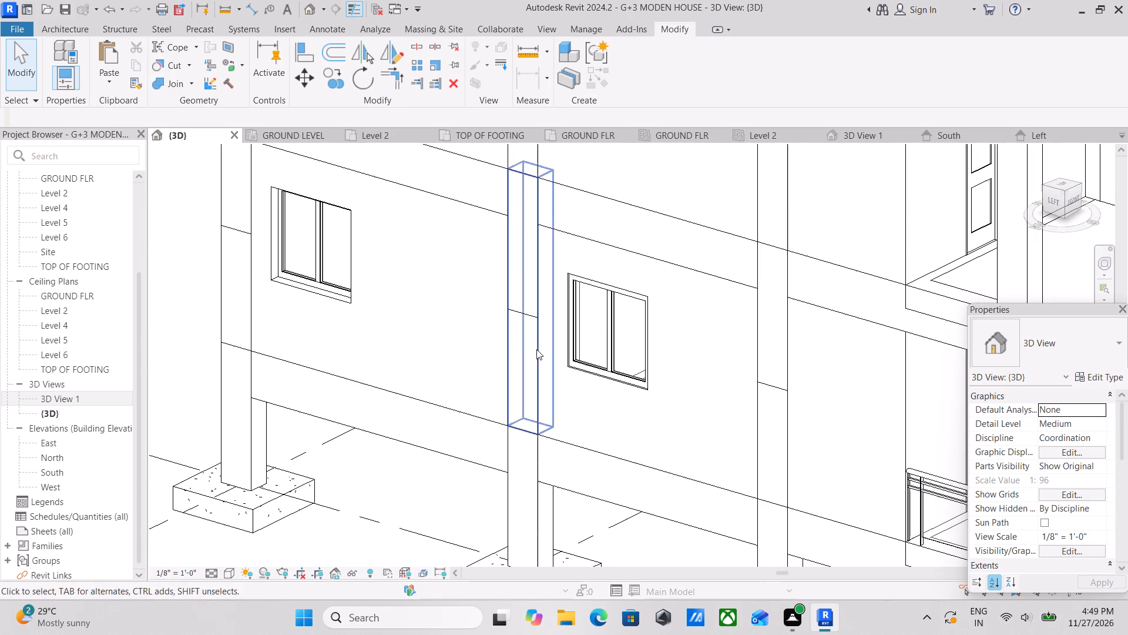
{"action": "left_click", "coordinate": [537, 349]}
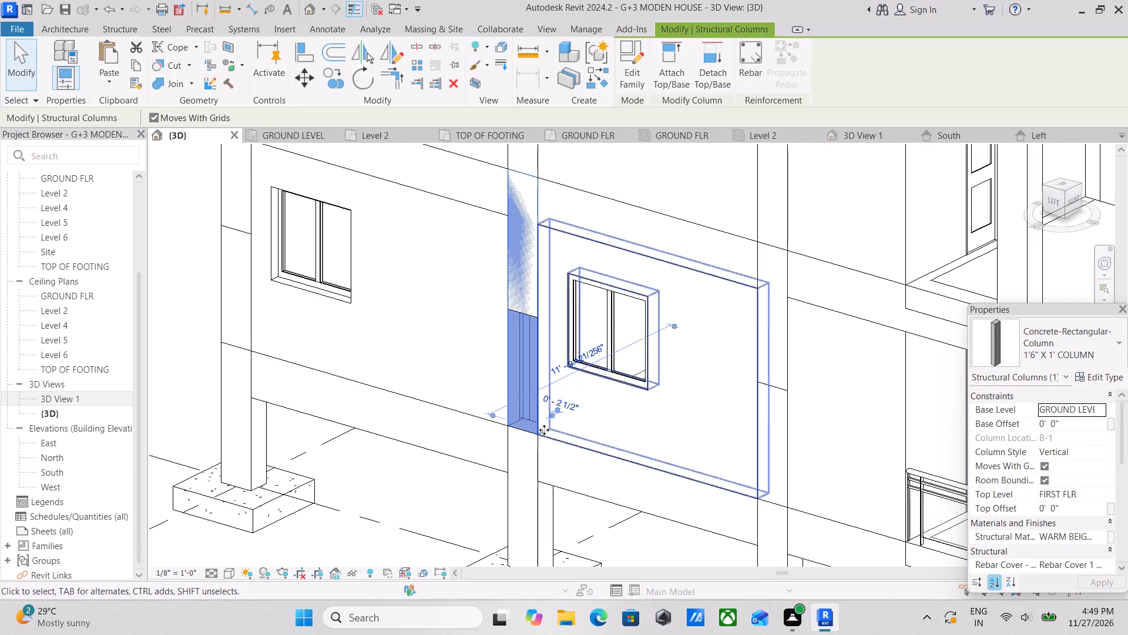
{"action": "key", "text": "Escape"}
{"action": "scroll", "coordinate": [481, 298], "scroll_direction": "down", "scroll_amount": 3}
{"action": "middle_click_drag", "start_coordinate": [481, 298], "coordinate": [532, 371]}
{"action": "scroll", "coordinate": [528, 372], "scroll_direction": "up", "scroll_amount": 1}
{"action": "left_click", "coordinate": [354, 303]}
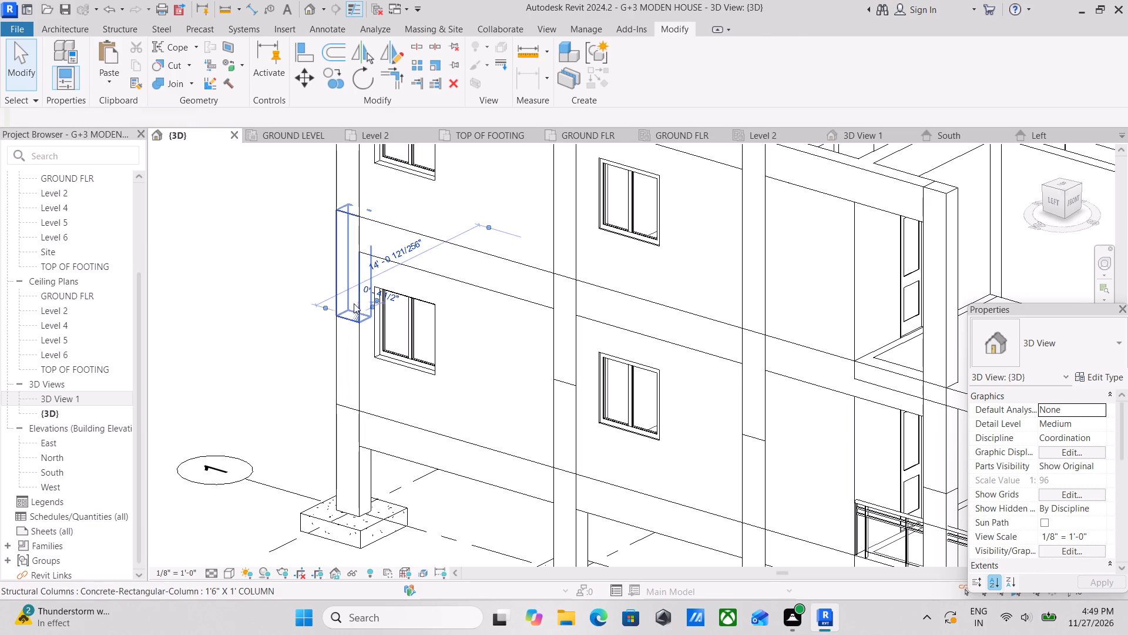
{"action": "key", "text": "Escape"}
Examine the balconies, columns and front framing across both storeys from the left side, the front and the right side.
{"action": "middle_click_drag", "start_coordinate": [594, 325], "coordinate": [471, 258]}
{"action": "scroll", "coordinate": [471, 258], "scroll_direction": "down", "scroll_amount": 2}
{"action": "middle_click_drag", "start_coordinate": [691, 302], "coordinate": [523, 307]}
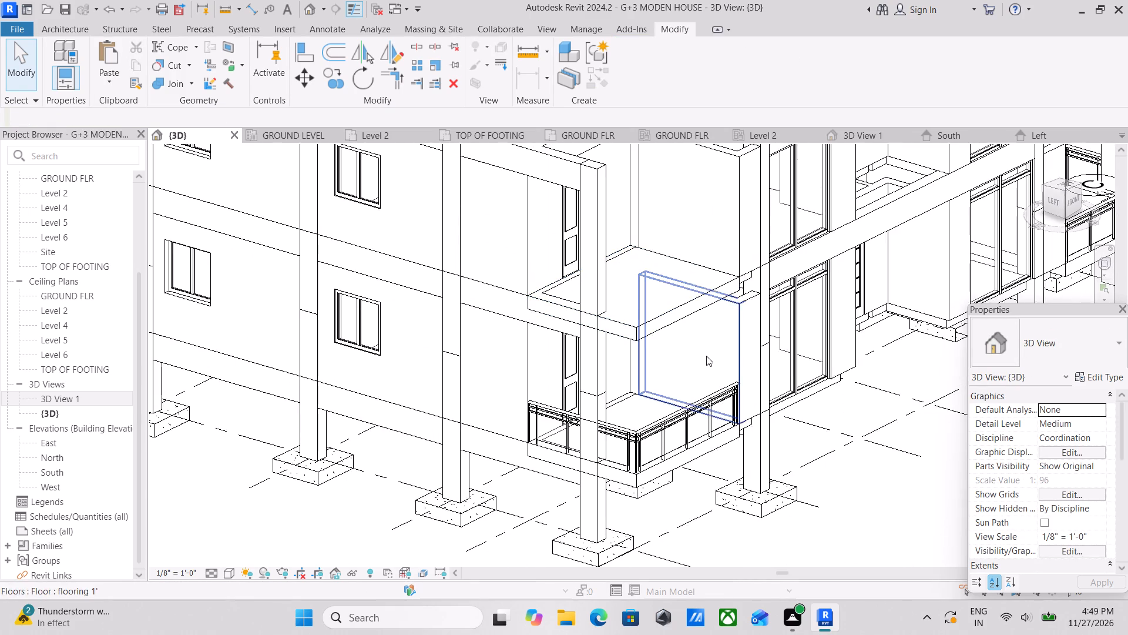
{"action": "middle_click_drag", "start_coordinate": [704, 353], "coordinate": [694, 407]}
{"action": "scroll", "coordinate": [702, 391], "scroll_direction": "down", "scroll_amount": 2}
{"action": "middle_click_drag", "start_coordinate": [702, 391], "coordinate": [693, 453]}
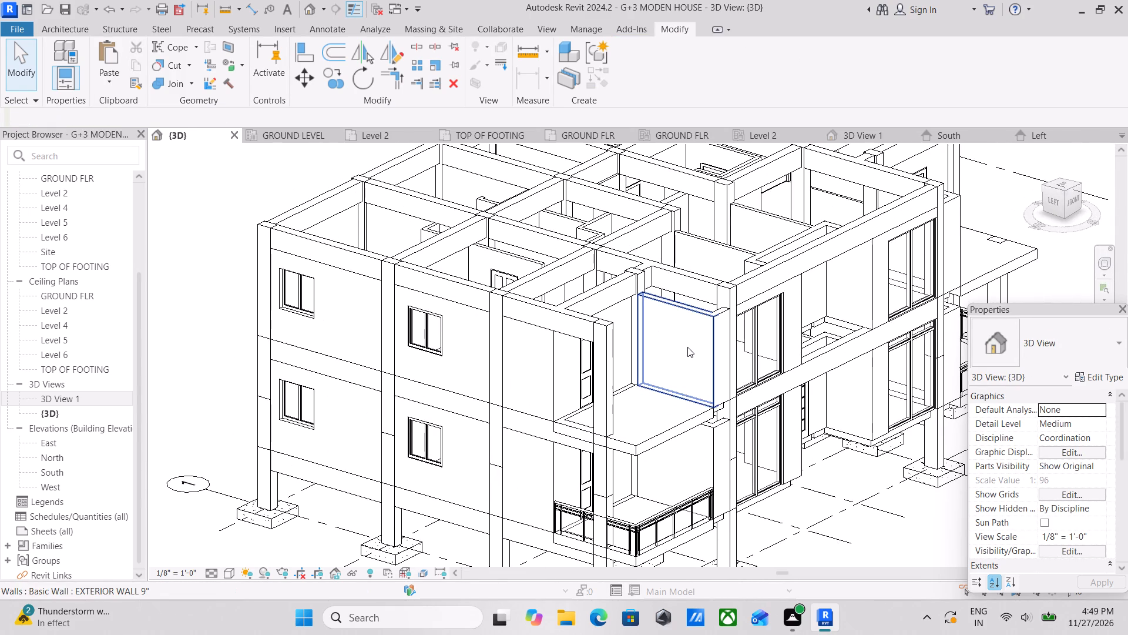
{"action": "middle_click_drag", "start_coordinate": [700, 385], "coordinate": [560, 343], "text": "shift"}
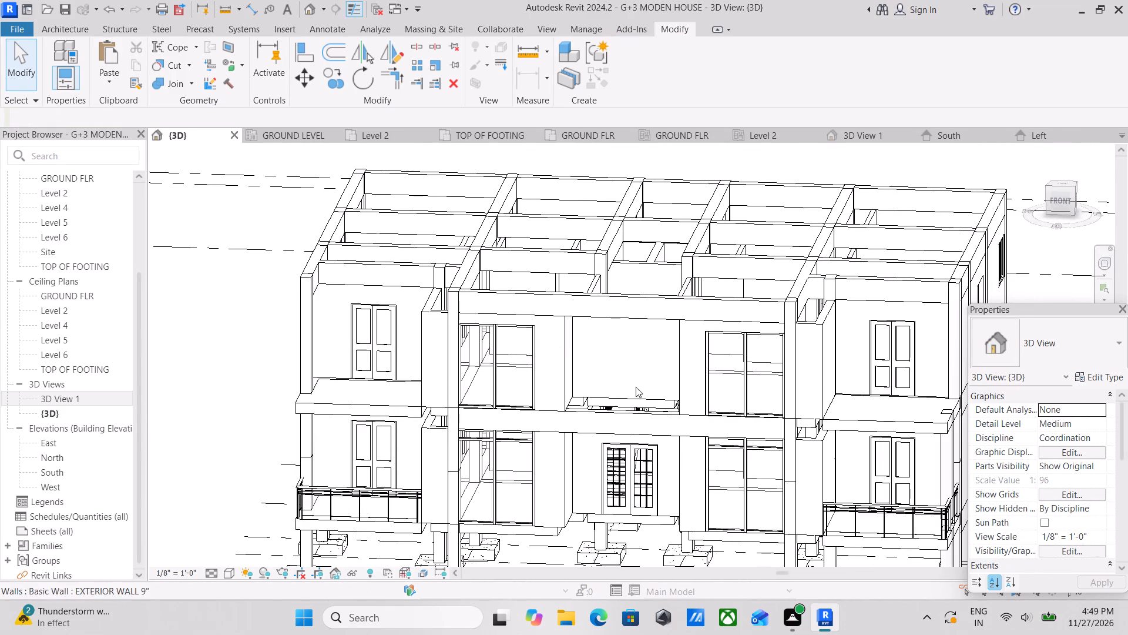
{"action": "middle_click_drag", "start_coordinate": [655, 391], "coordinate": [603, 387], "text": "shift"}
{"action": "middle_click_drag", "start_coordinate": [600, 388], "coordinate": [642, 316]}
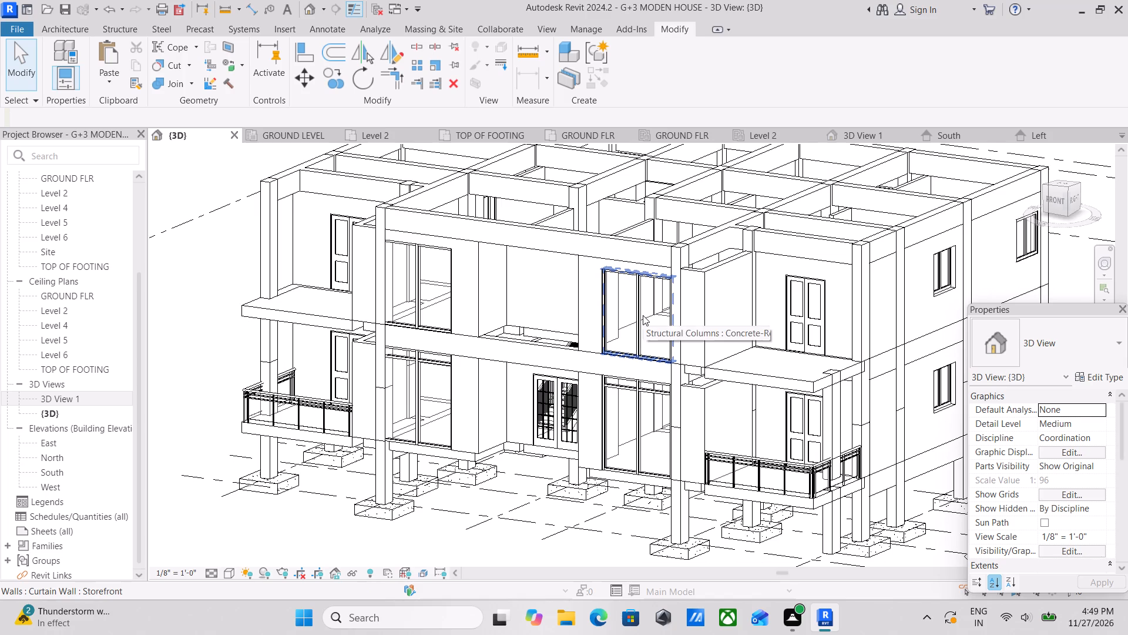
{"action": "scroll", "coordinate": [657, 312], "scroll_direction": "down", "scroll_amount": 1}
{"action": "middle_click_drag", "start_coordinate": [663, 317], "coordinate": [694, 286]}
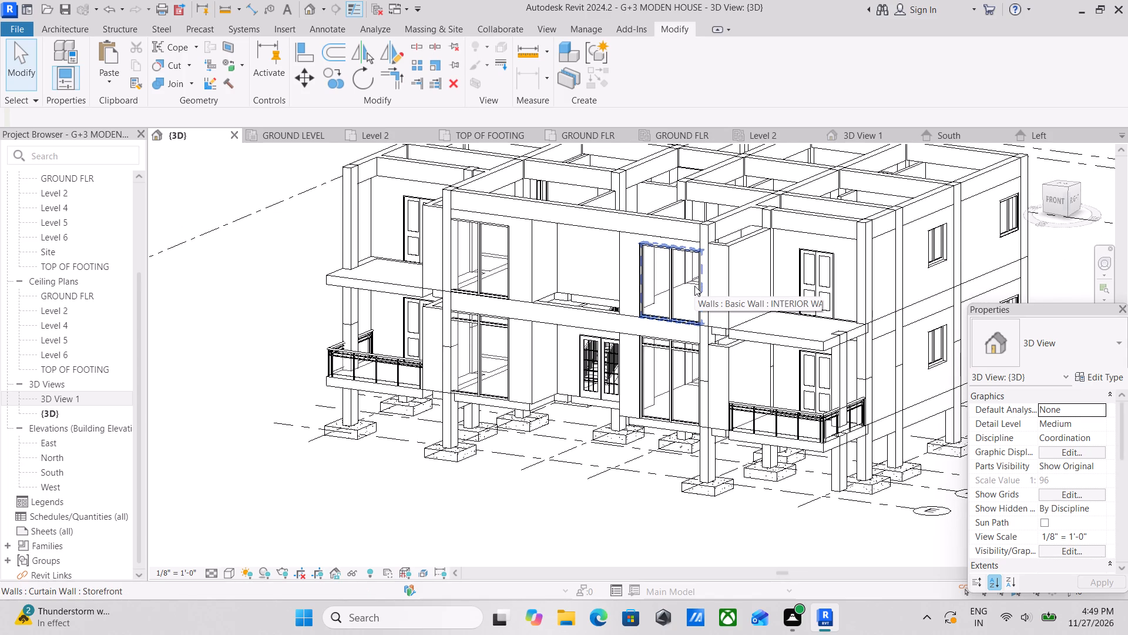
{"action": "middle_click_drag", "start_coordinate": [777, 305], "coordinate": [818, 285]}
{"action": "middle_click_drag", "start_coordinate": [807, 290], "coordinate": [817, 303]}
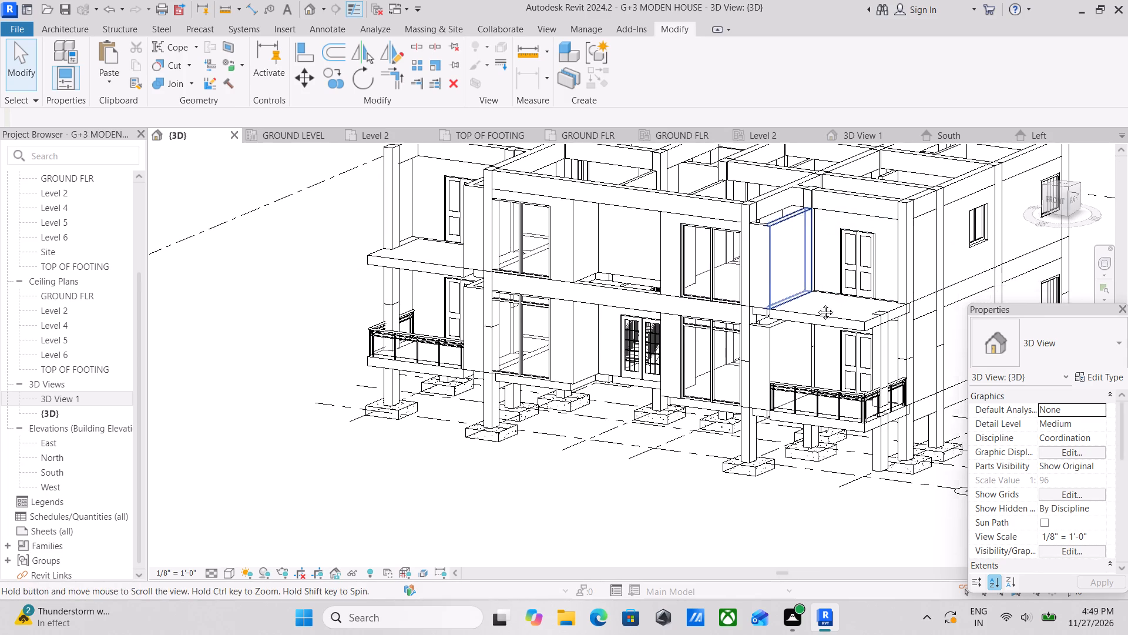
{"action": "middle_click_drag", "start_coordinate": [817, 303], "coordinate": [847, 338]}
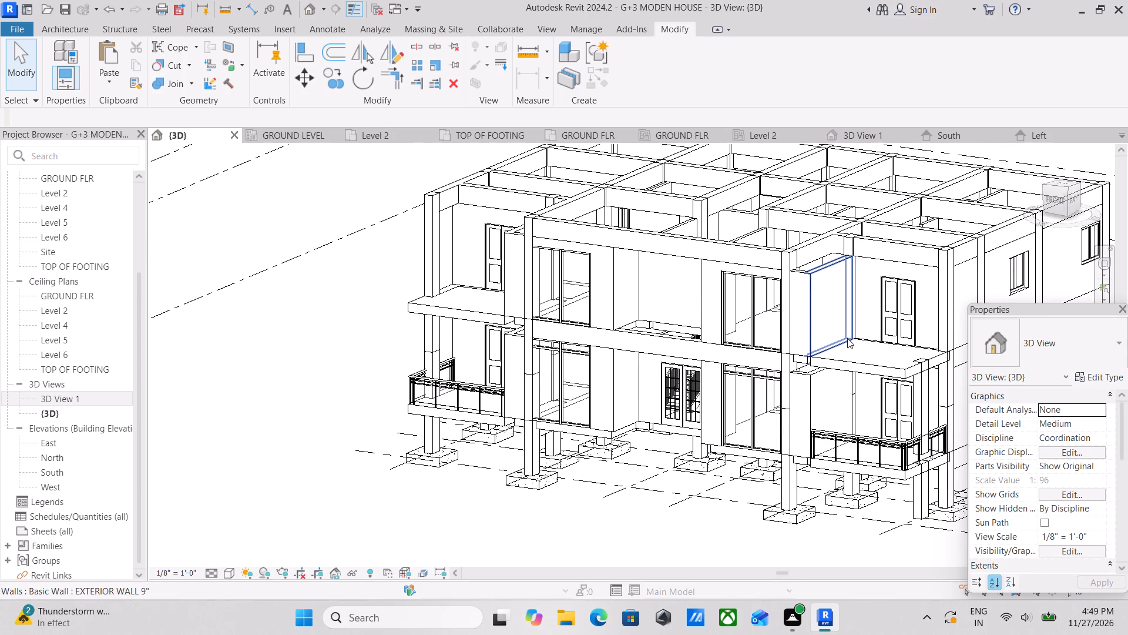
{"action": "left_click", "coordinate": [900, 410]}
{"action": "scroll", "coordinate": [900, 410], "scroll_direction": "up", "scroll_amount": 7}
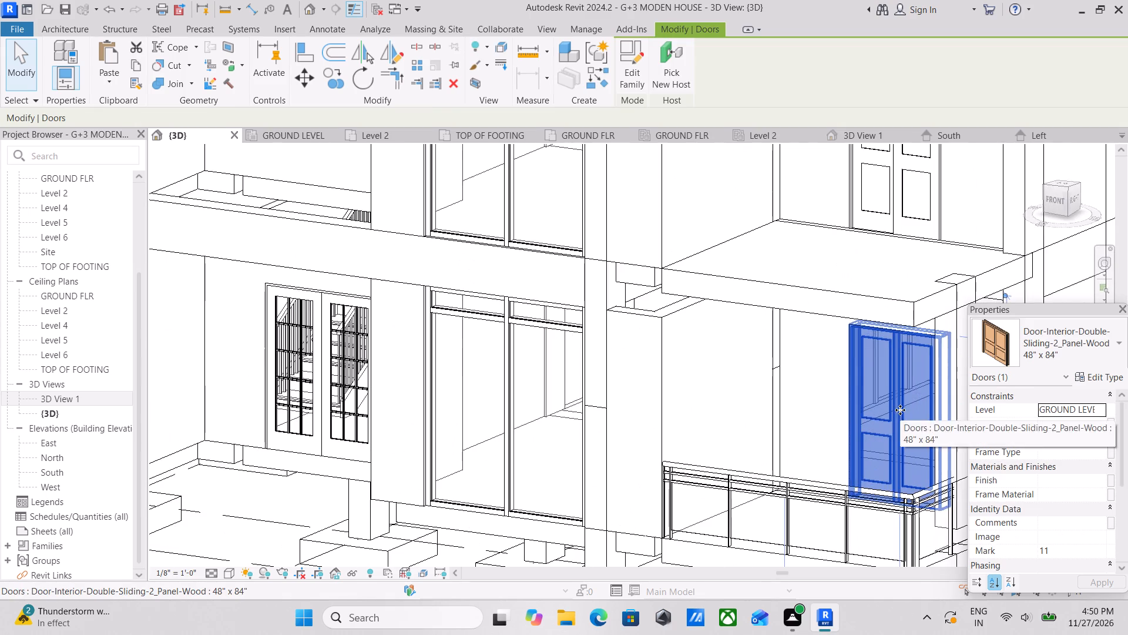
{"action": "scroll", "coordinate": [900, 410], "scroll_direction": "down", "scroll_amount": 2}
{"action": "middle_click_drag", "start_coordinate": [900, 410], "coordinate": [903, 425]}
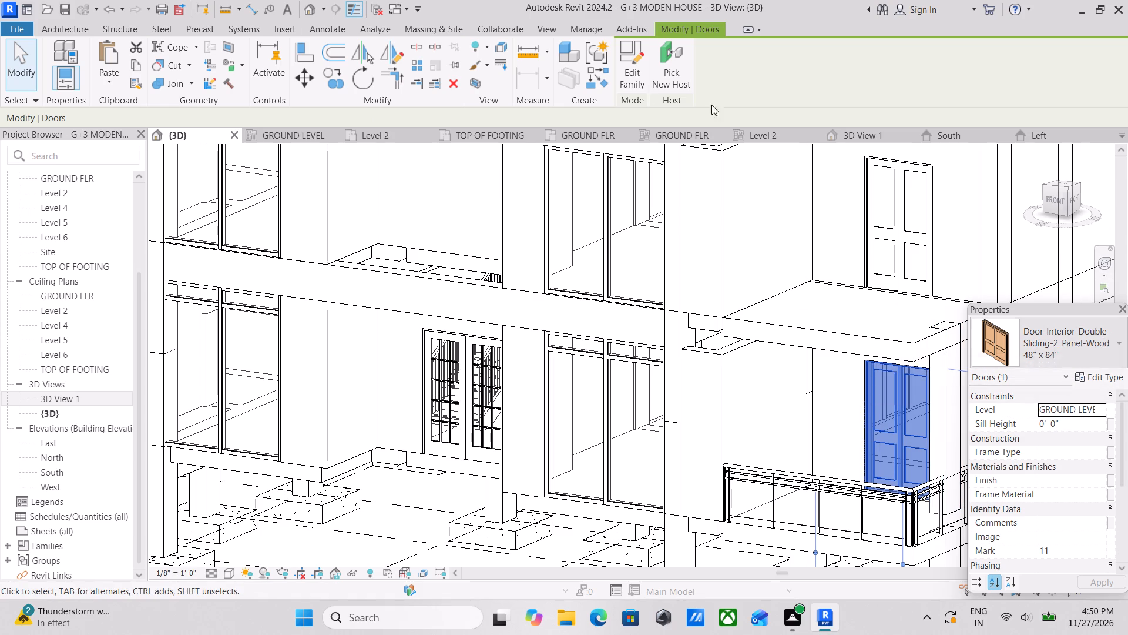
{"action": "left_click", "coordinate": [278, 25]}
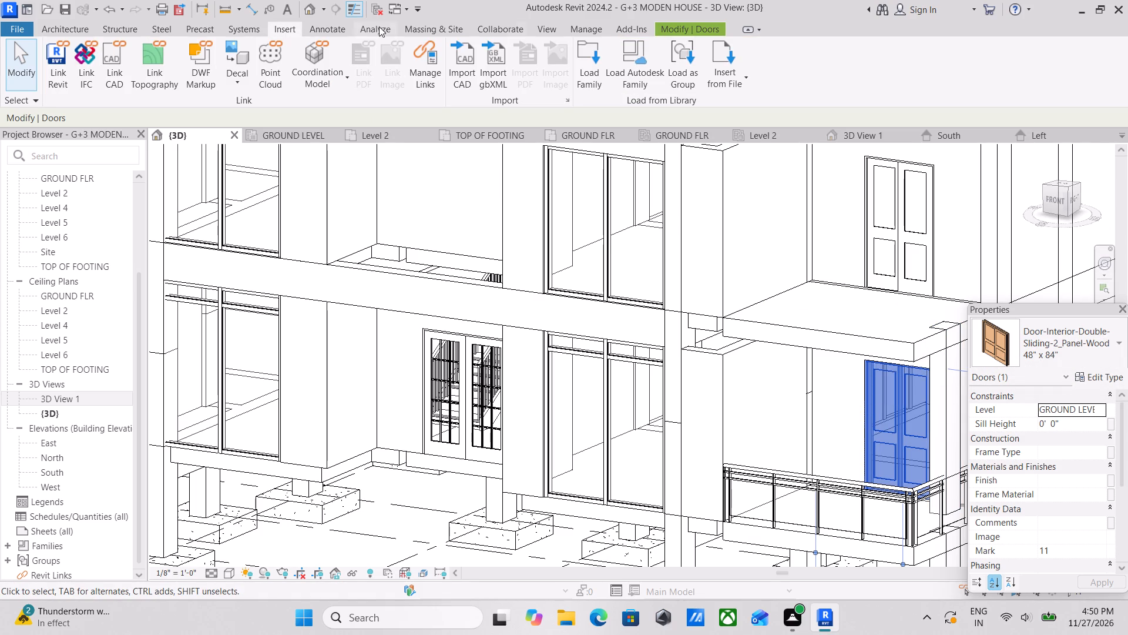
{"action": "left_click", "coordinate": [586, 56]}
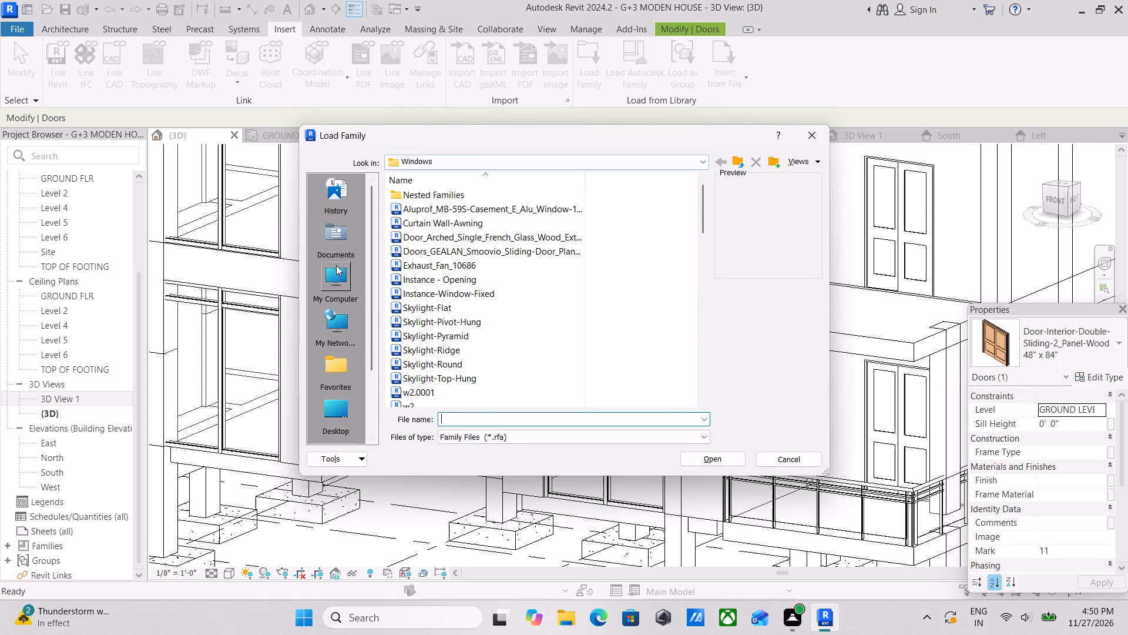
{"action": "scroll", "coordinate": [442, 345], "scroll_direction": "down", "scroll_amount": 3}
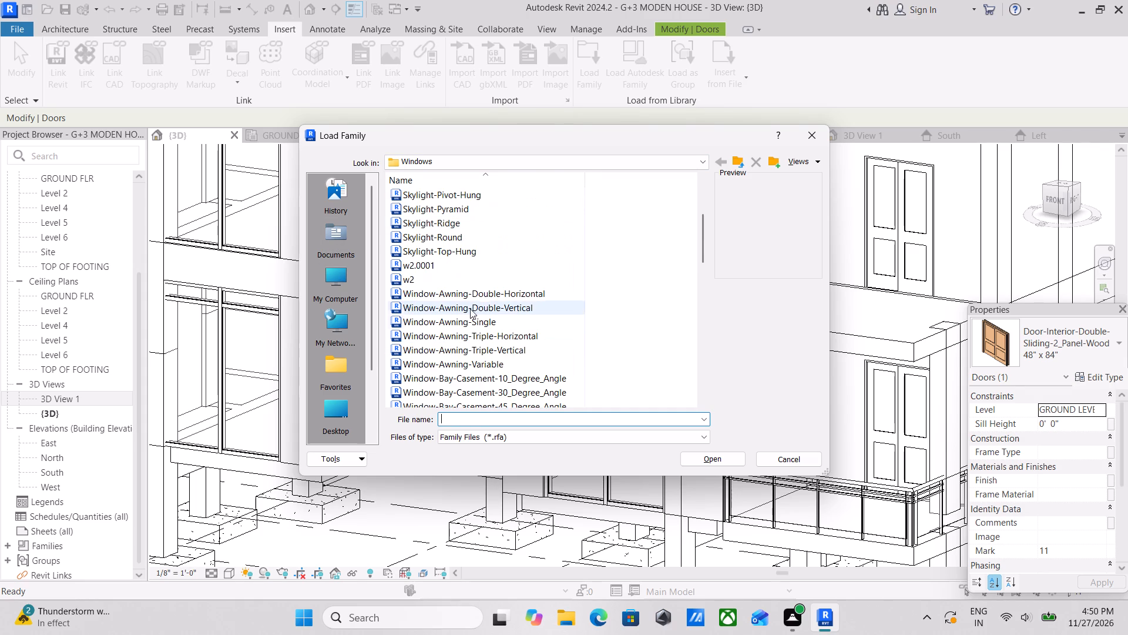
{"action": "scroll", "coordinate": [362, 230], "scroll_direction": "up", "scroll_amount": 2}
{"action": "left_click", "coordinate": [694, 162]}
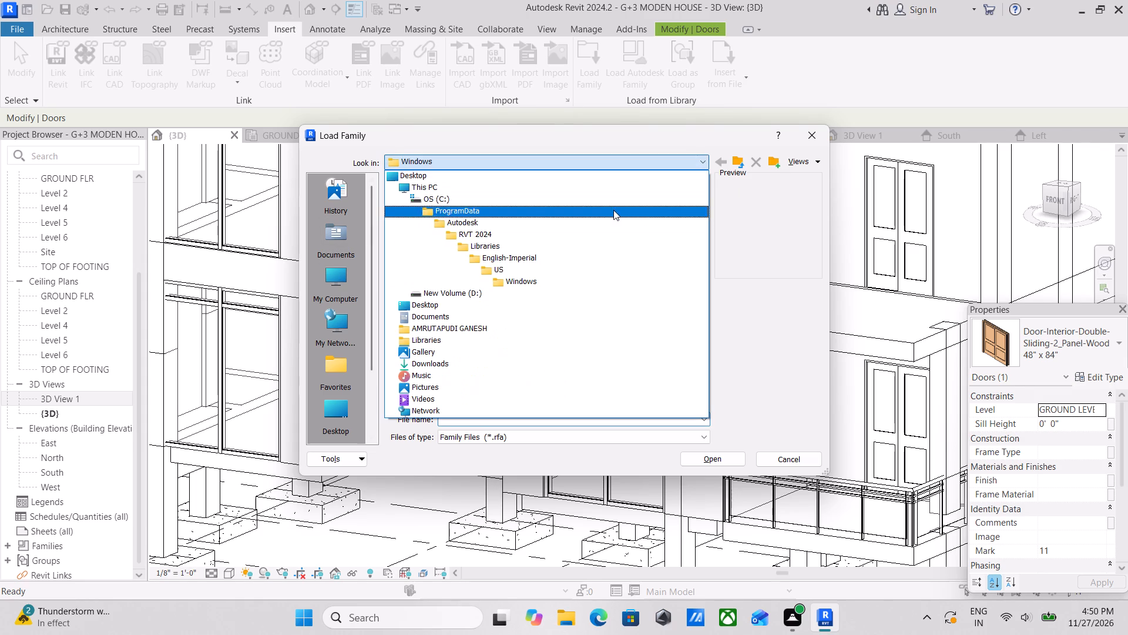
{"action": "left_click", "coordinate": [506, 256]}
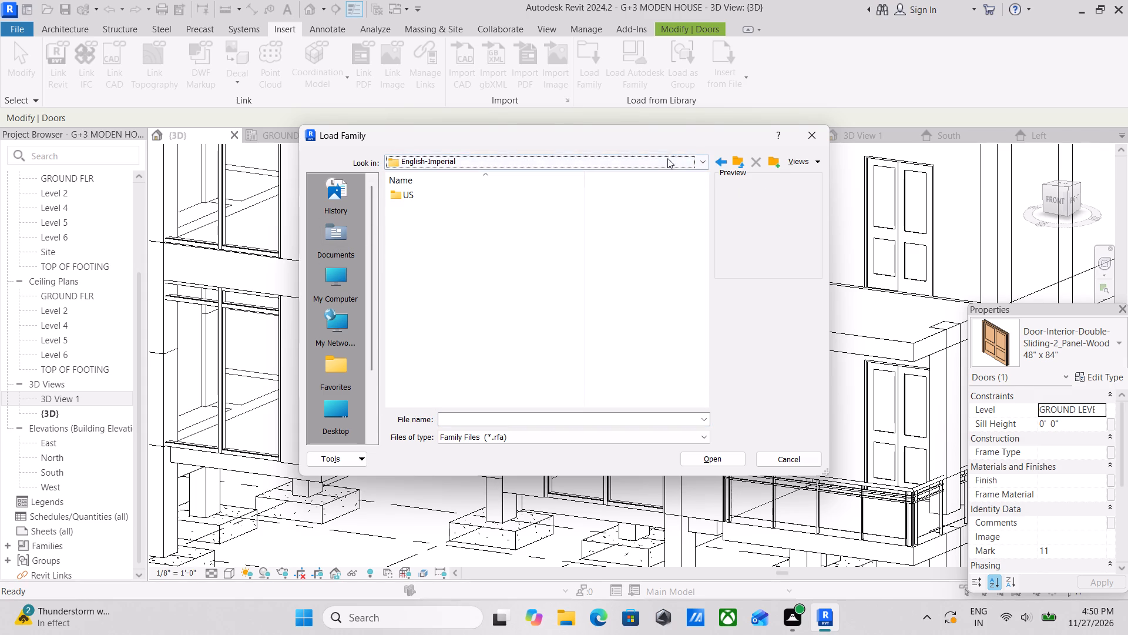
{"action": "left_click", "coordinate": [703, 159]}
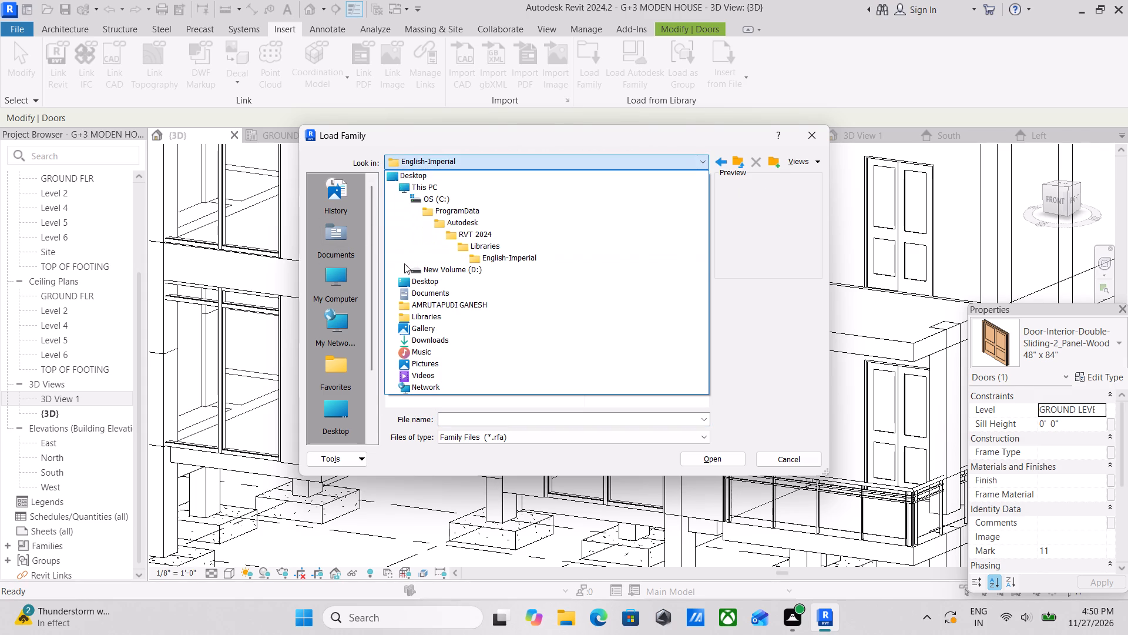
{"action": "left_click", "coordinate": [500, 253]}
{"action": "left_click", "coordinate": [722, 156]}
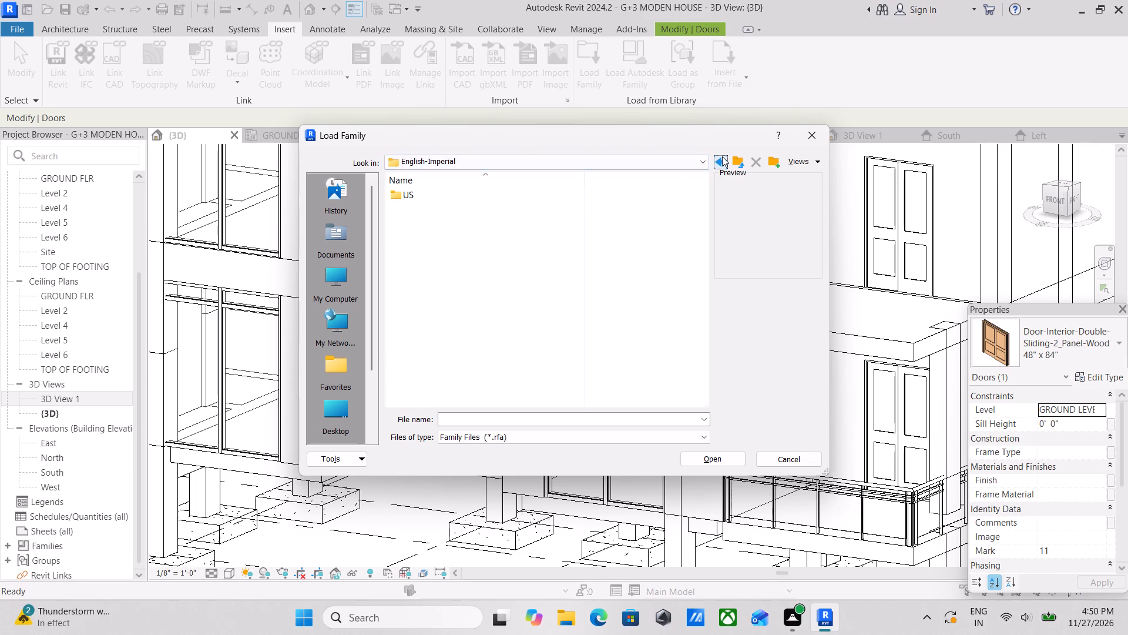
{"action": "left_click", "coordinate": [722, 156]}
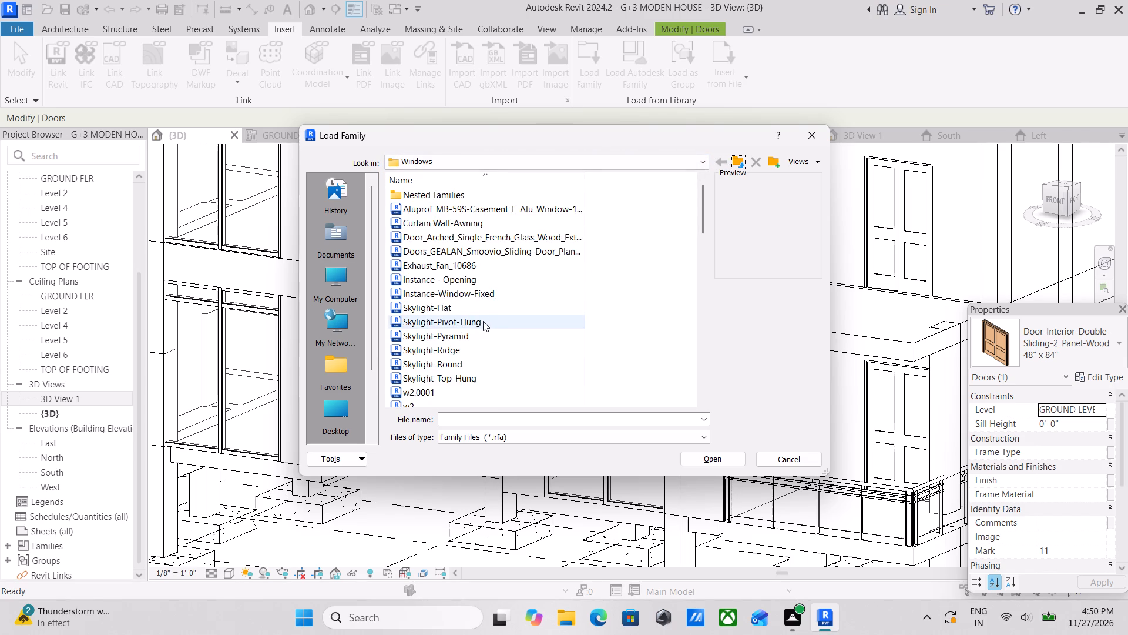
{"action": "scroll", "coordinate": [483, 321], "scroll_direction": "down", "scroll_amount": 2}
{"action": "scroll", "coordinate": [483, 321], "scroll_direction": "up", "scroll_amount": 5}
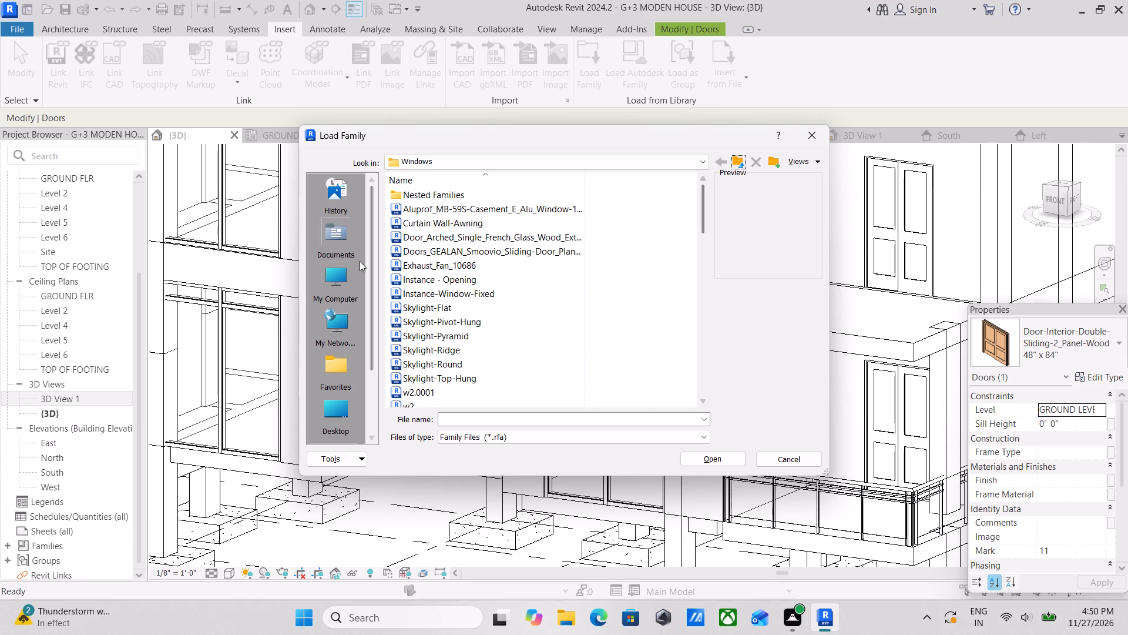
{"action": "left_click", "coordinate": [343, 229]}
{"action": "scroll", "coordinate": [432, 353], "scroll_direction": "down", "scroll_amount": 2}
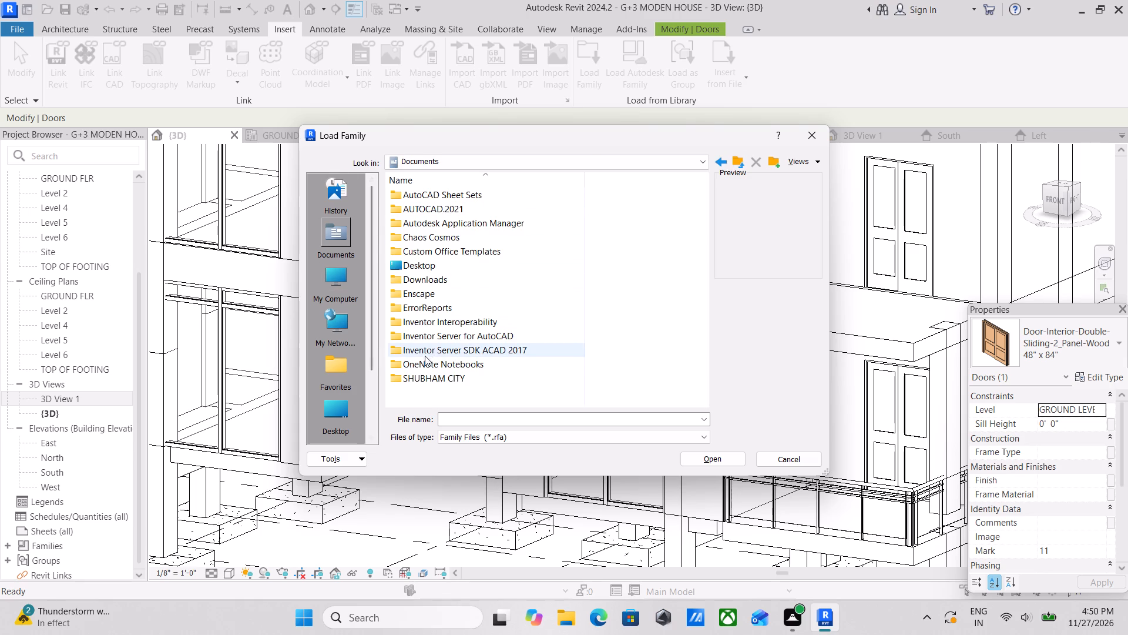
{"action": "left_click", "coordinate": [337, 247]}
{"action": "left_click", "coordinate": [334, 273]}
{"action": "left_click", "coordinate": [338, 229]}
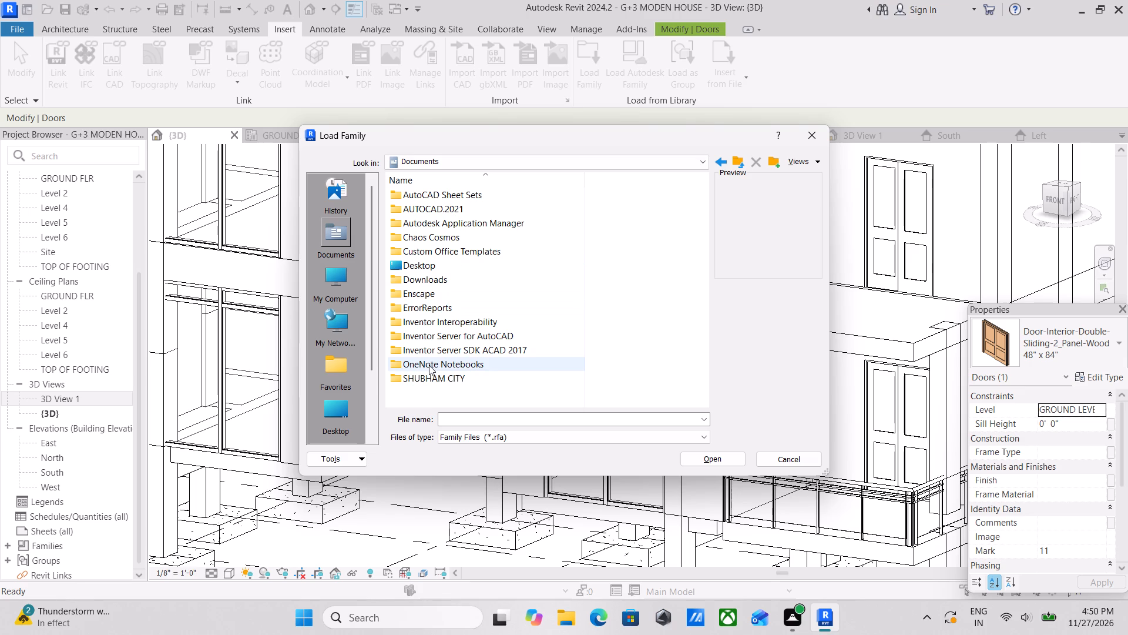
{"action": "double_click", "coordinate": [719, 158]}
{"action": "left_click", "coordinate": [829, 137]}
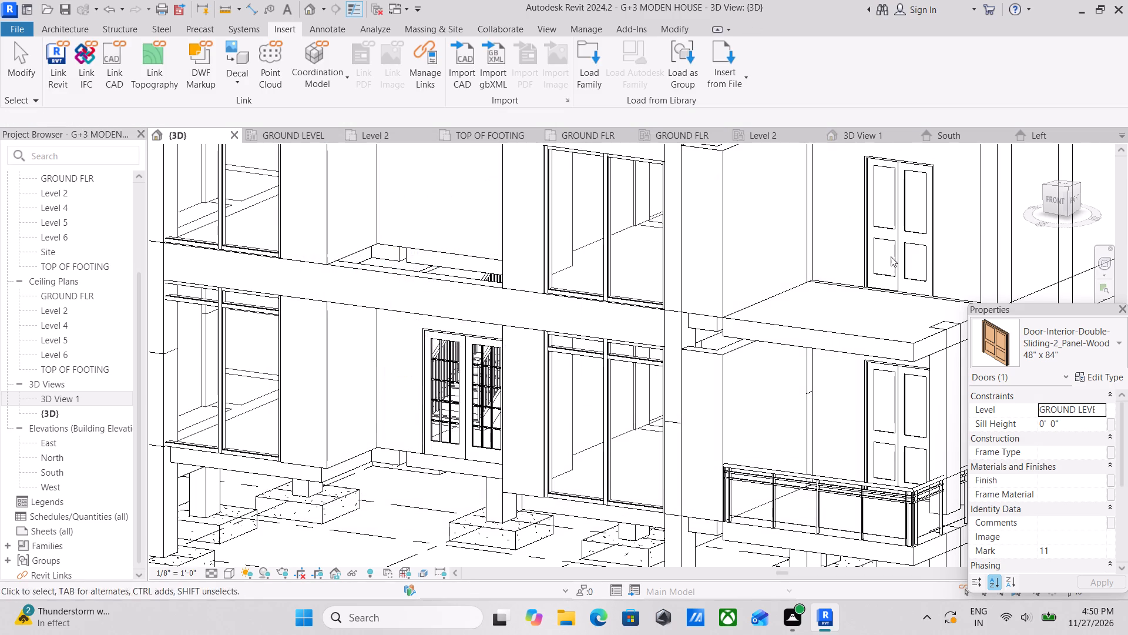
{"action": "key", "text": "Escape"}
Start the Door command's family loading and open the Doors folder of the Imperial library.
{"action": "middle_click_drag", "start_coordinate": [919, 343], "coordinate": [881, 245]}
{"action": "scroll", "coordinate": [881, 245], "scroll_direction": "down", "scroll_amount": 1}
{"action": "left_click", "coordinate": [865, 303]}
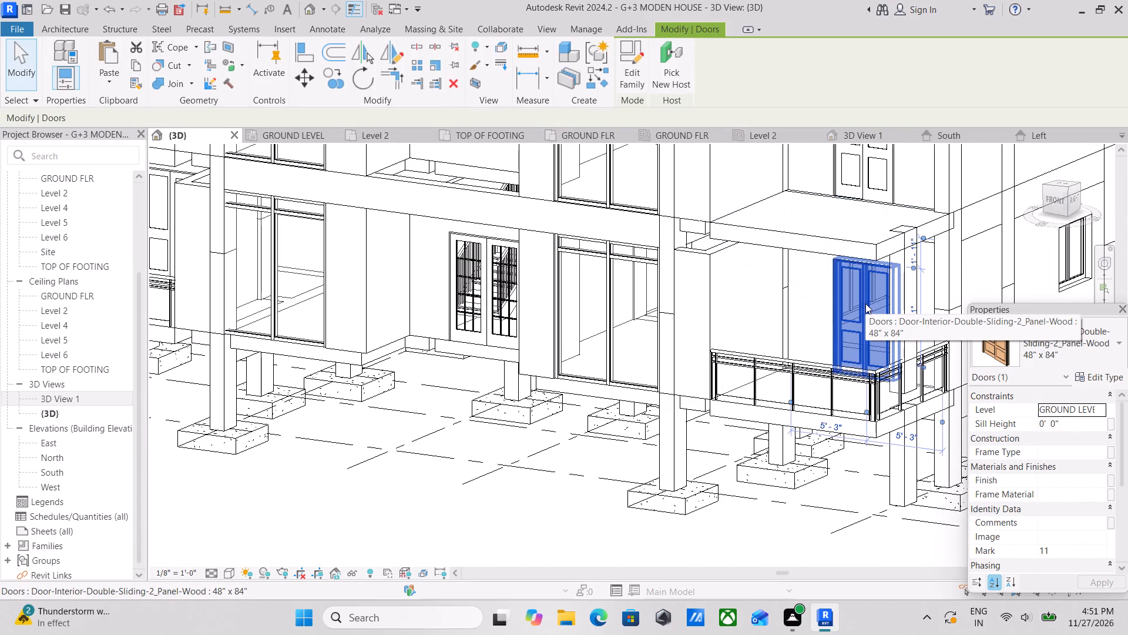
{"action": "type", "text": "DR"}
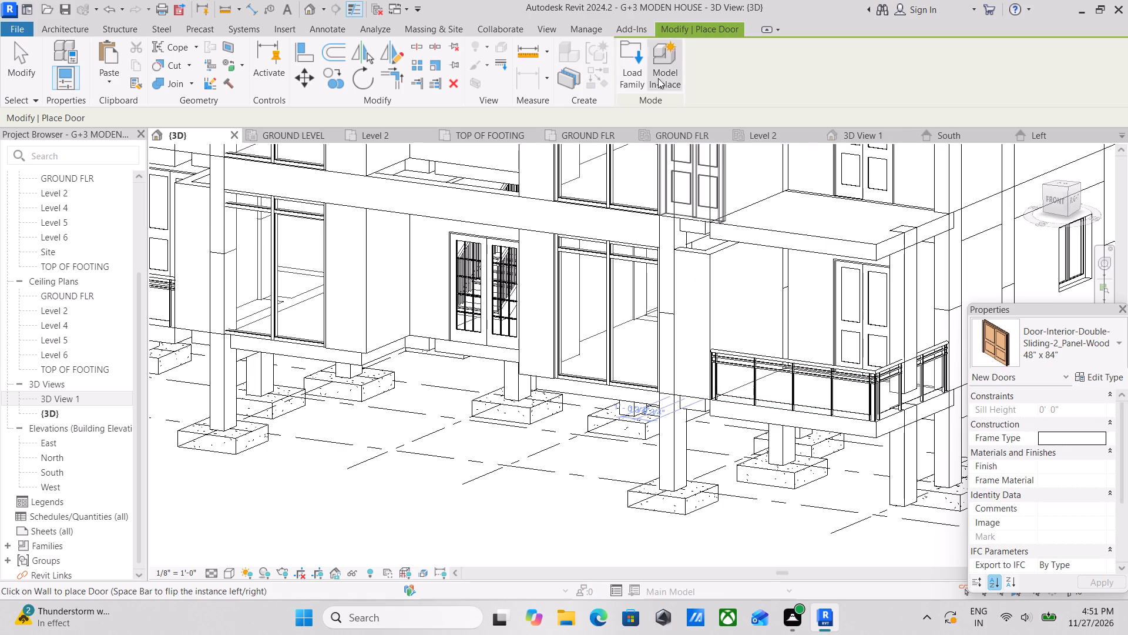
{"action": "left_click", "coordinate": [636, 65]}
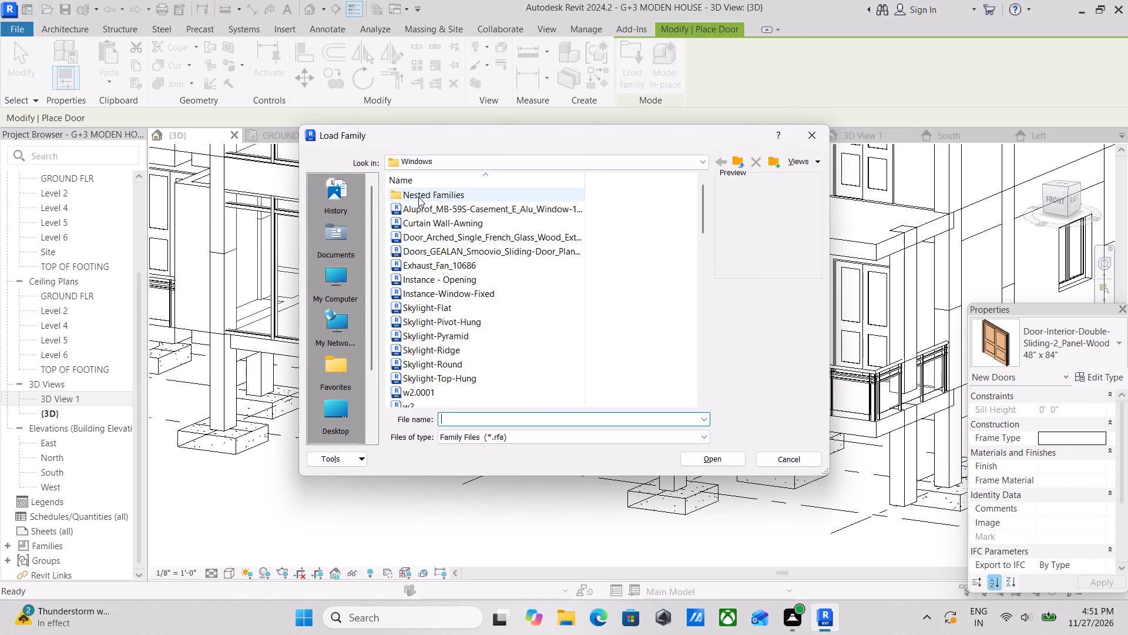
{"action": "scroll", "coordinate": [414, 193], "scroll_direction": "up", "scroll_amount": 2}
{"action": "left_click", "coordinate": [683, 160]}
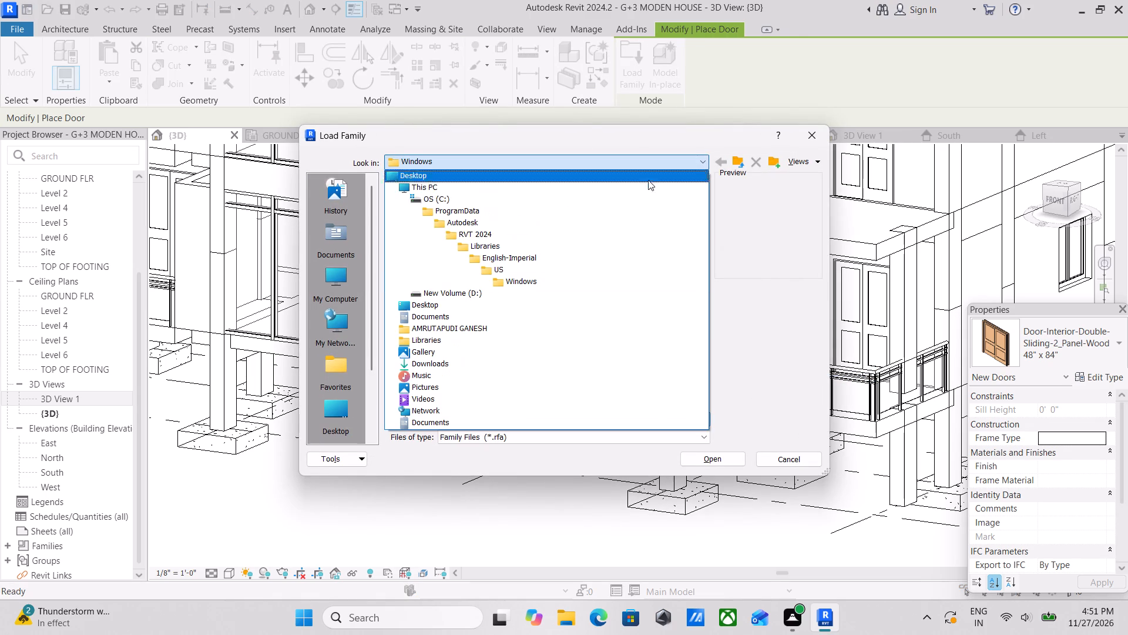
{"action": "left_click", "coordinate": [531, 260]}
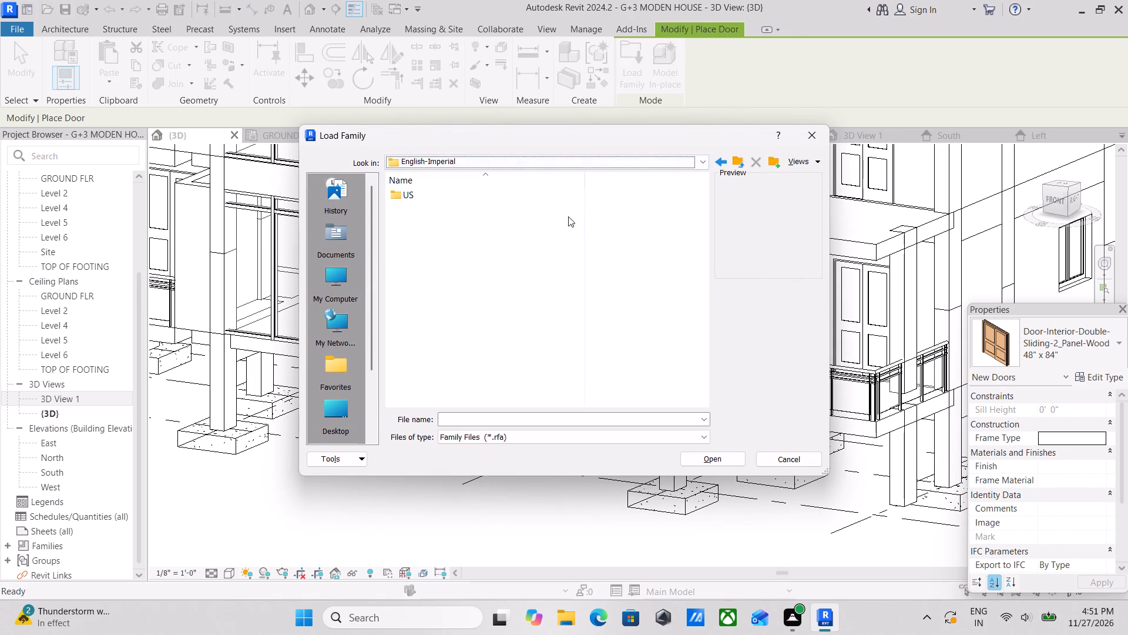
{"action": "scroll", "coordinate": [377, 366], "scroll_direction": "down", "scroll_amount": 2}
{"action": "left_click", "coordinate": [331, 376]}
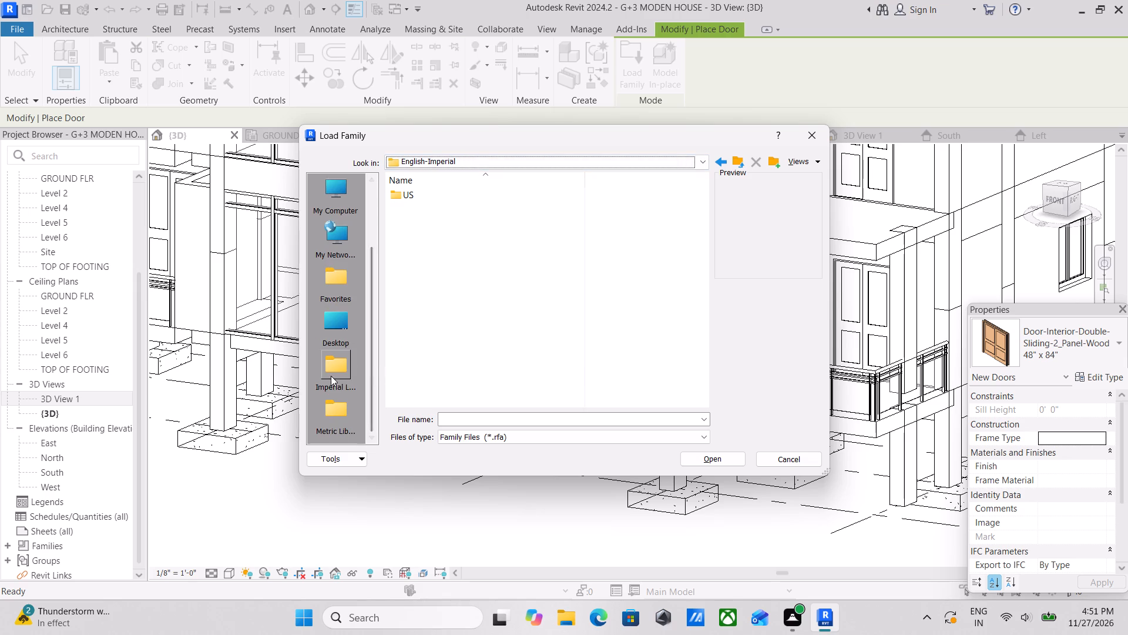
{"action": "scroll", "coordinate": [518, 212], "scroll_direction": "down", "scroll_amount": 3}
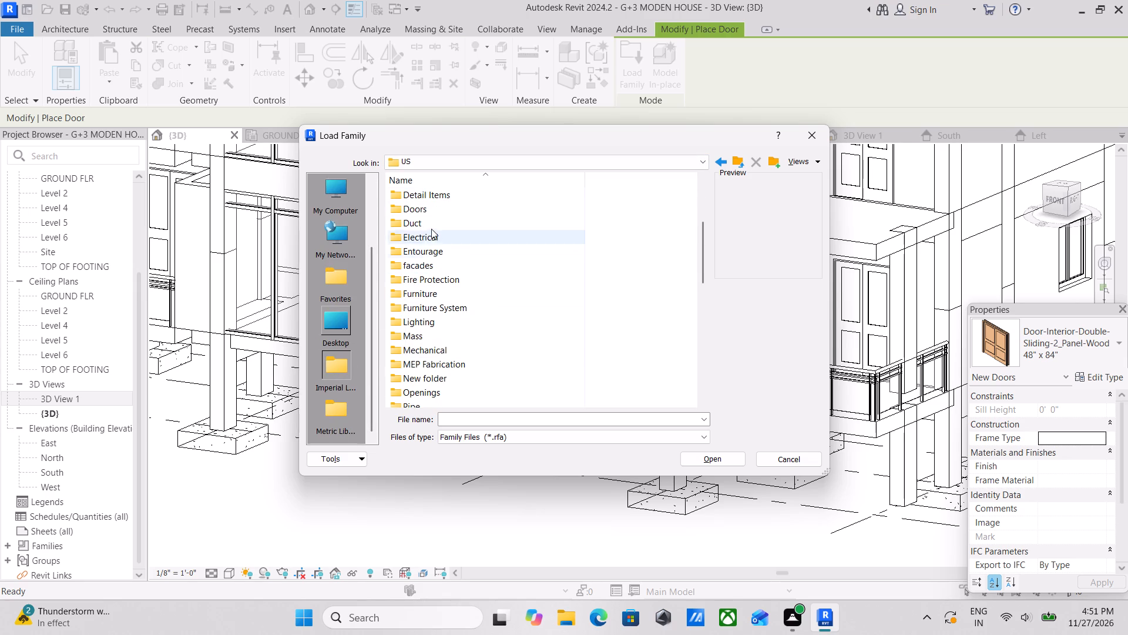
{"action": "double_click", "coordinate": [424, 205]}
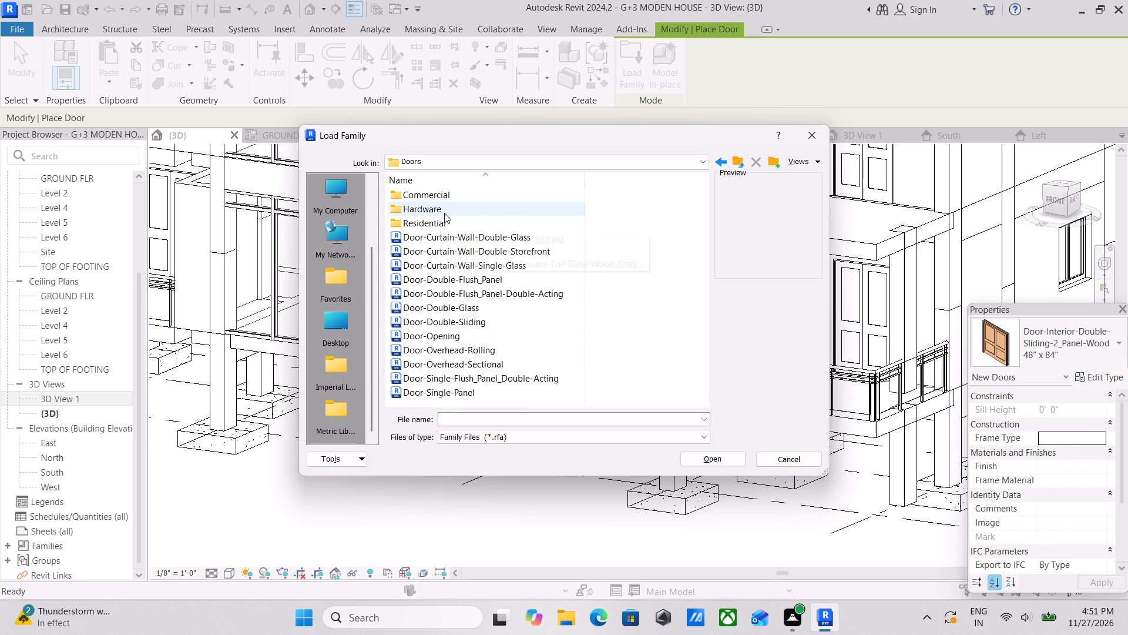
Preview the curtain-wall and double-glass door families, and load Door-Double-Glass with only the 68" x 84" type.
{"action": "left_click", "coordinate": [461, 249]}
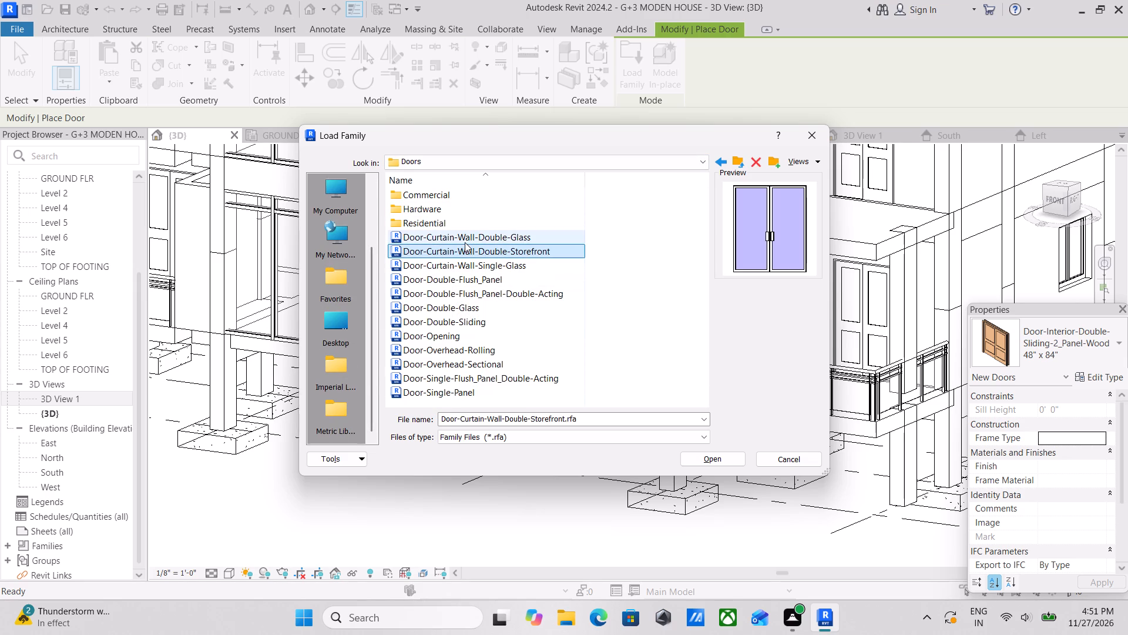
{"action": "left_click", "coordinate": [468, 236]}
{"action": "left_click", "coordinate": [472, 265]}
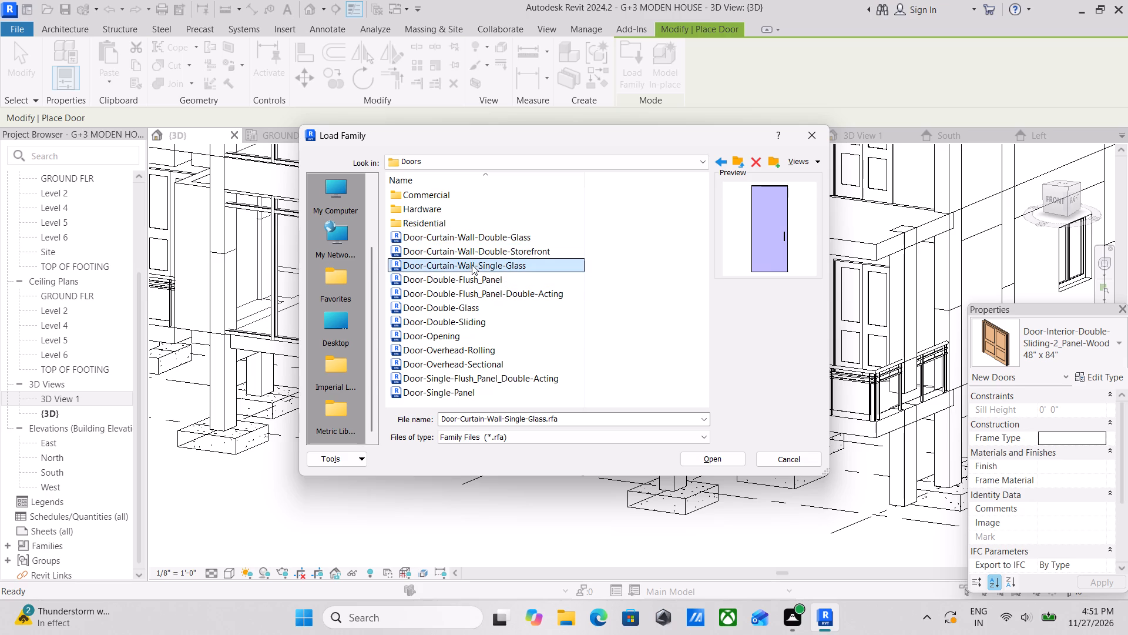
{"action": "left_click", "coordinate": [485, 239]}
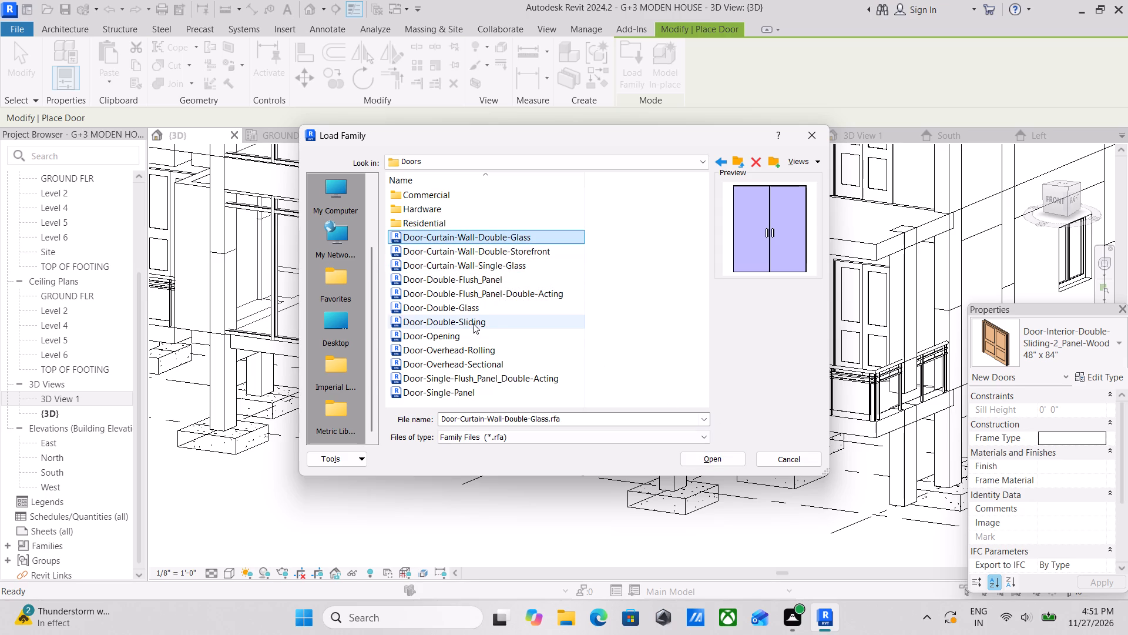
{"action": "left_click", "coordinate": [464, 300]}
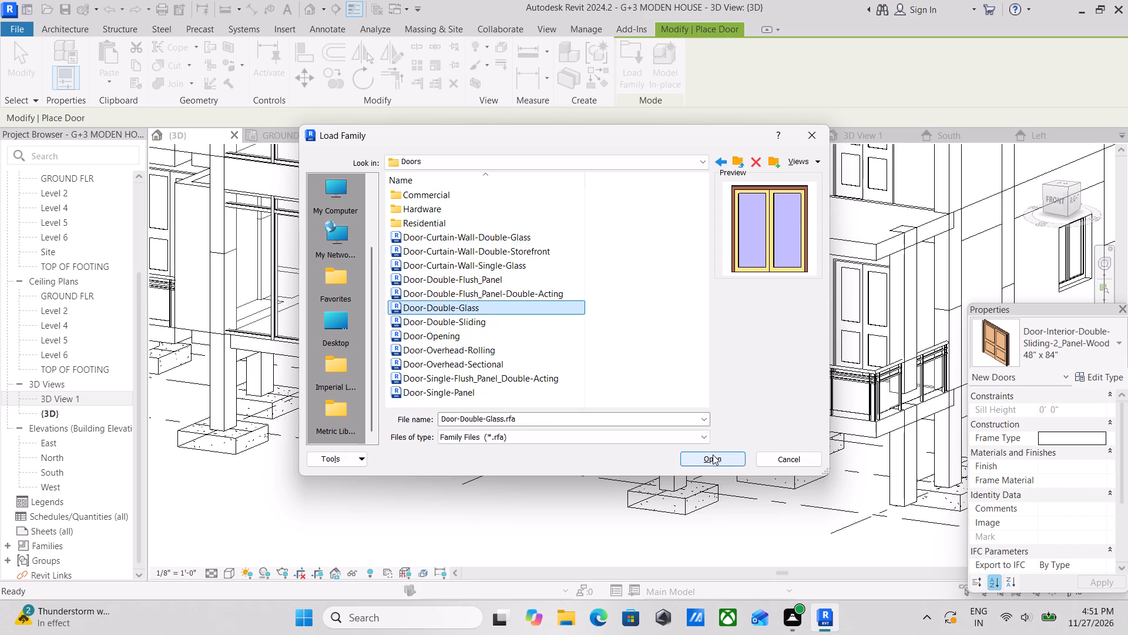
{"action": "left_click", "coordinate": [713, 454]}
{"action": "scroll", "coordinate": [520, 288], "scroll_direction": "down", "scroll_amount": 2}
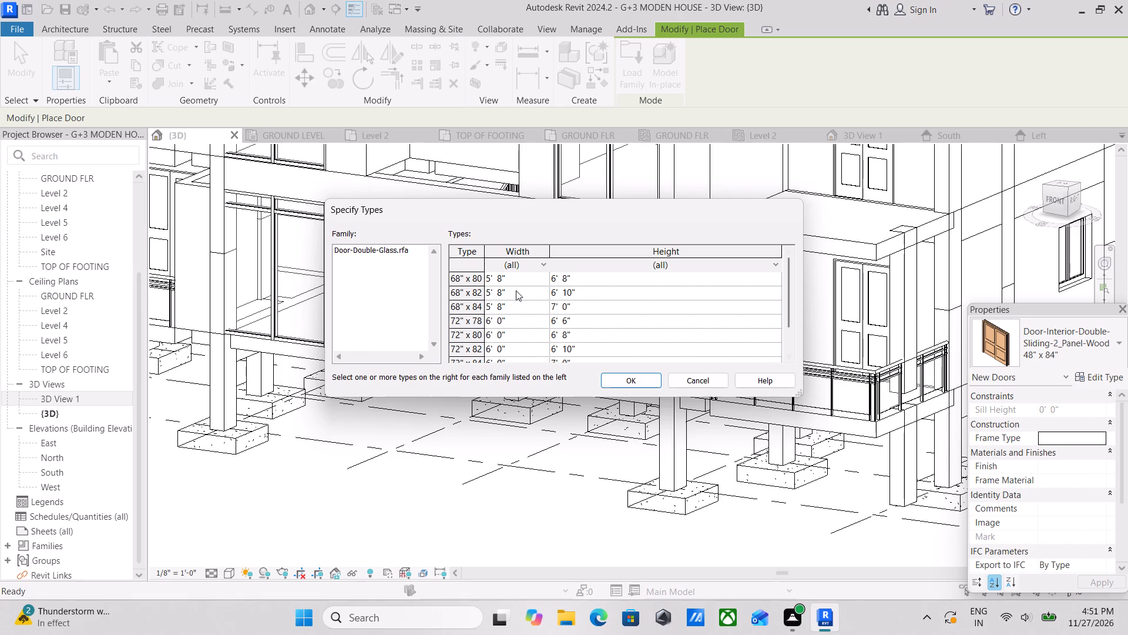
{"action": "scroll", "coordinate": [511, 295], "scroll_direction": "up", "scroll_amount": 3}
{"action": "scroll", "coordinate": [511, 313], "scroll_direction": "down", "scroll_amount": 2}
{"action": "scroll", "coordinate": [512, 325], "scroll_direction": "up", "scroll_amount": 3}
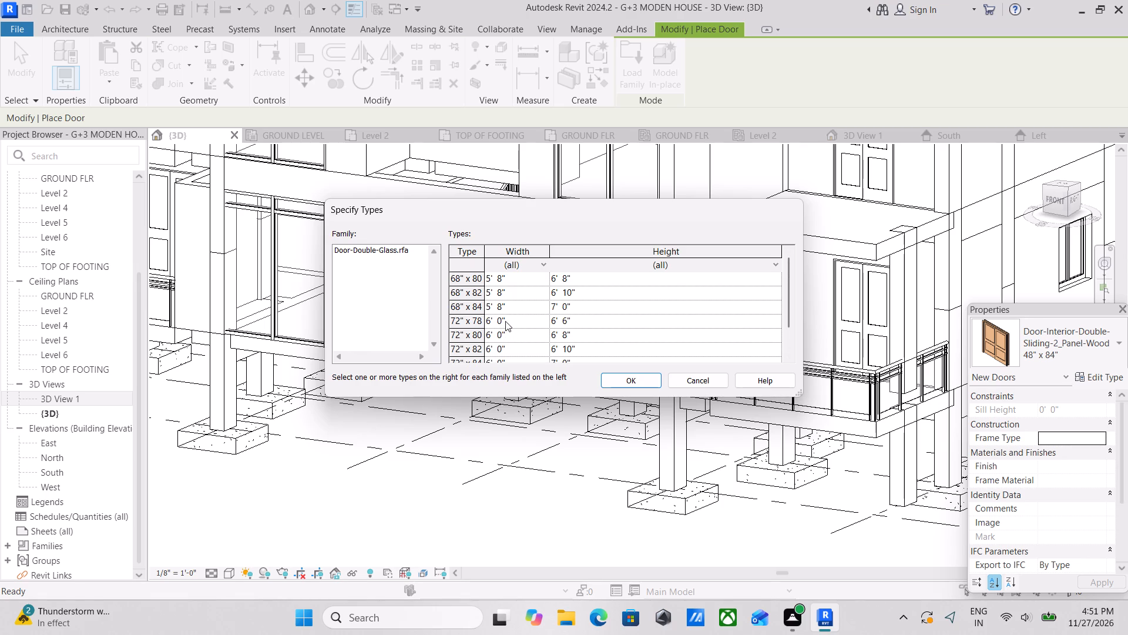
{"action": "left_click", "coordinate": [510, 309]}
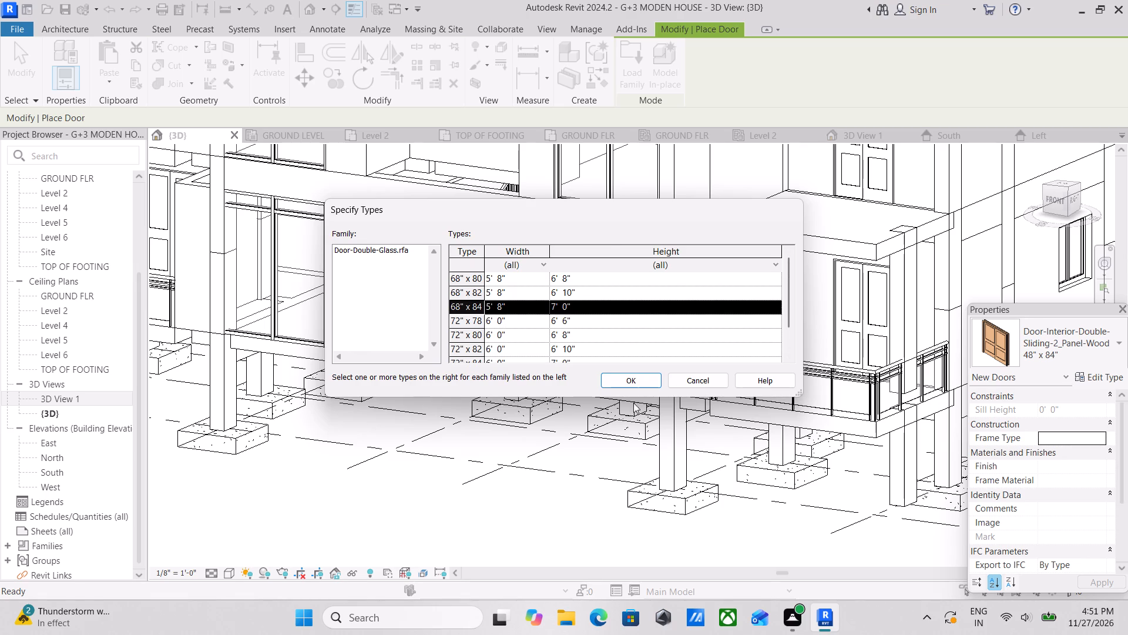
{"action": "left_click", "coordinate": [633, 377]}
{"action": "scroll", "coordinate": [875, 295], "scroll_direction": "up", "scroll_amount": 2}
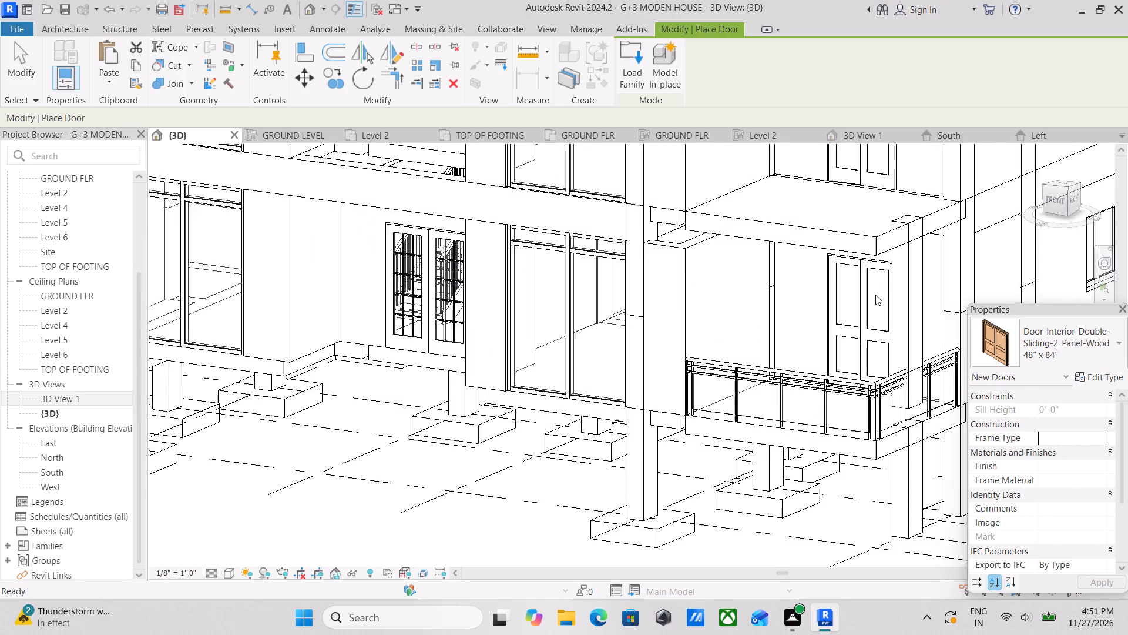
{"action": "key", "text": "Escape"}
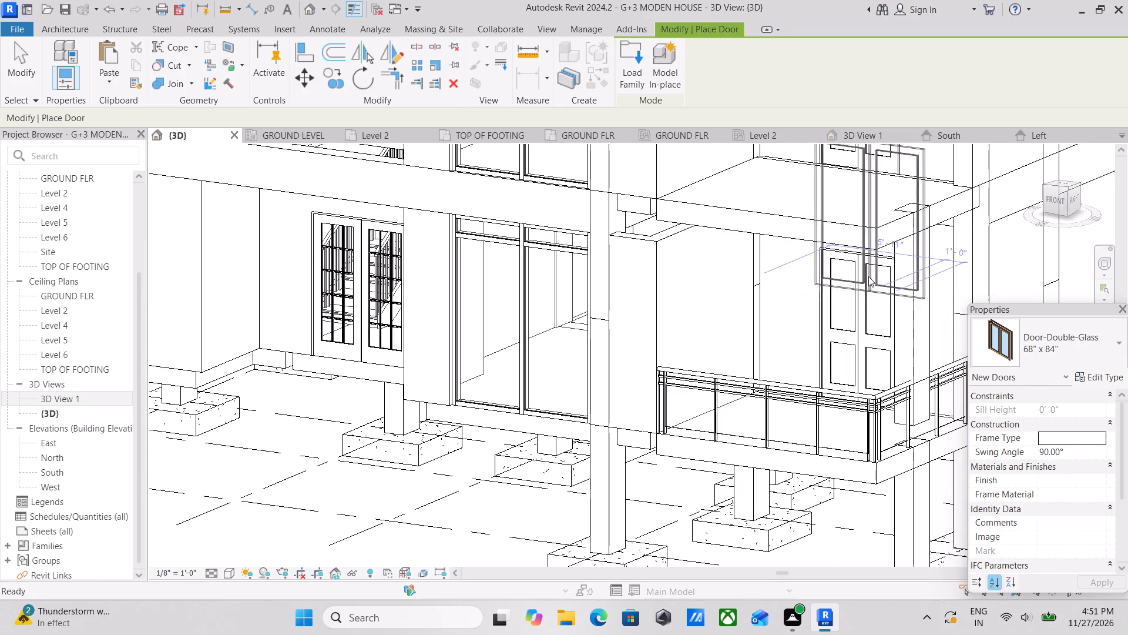
{"action": "key", "text": "Escape"}
Change the ground-level balcony door's type to Door-Double-Glass 68" x 84".
{"action": "left_click", "coordinate": [853, 301]}
{"action": "left_click", "coordinate": [1096, 358]}
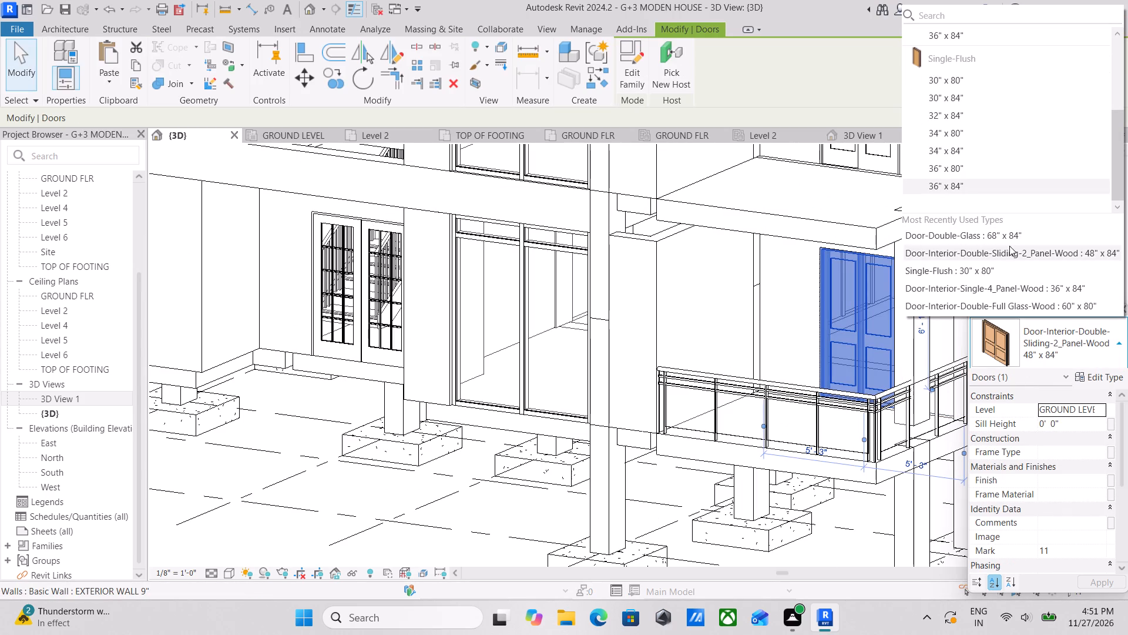
{"action": "left_click", "coordinate": [1000, 236]}
{"action": "key", "text": "Escape"}
Change all remaining 48" x 84" double-sliding two-panel wood balcony doors to Door-Double-Glass 68" x 84".
{"action": "middle_click_drag", "start_coordinate": [878, 324], "coordinate": [848, 325]}
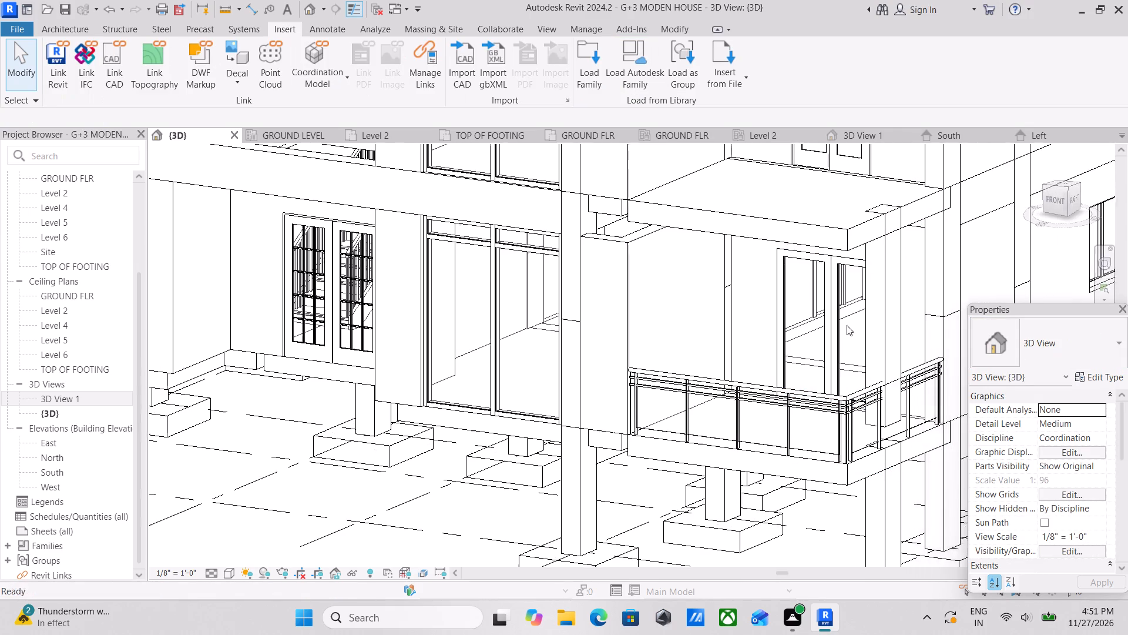
{"action": "scroll", "coordinate": [835, 330], "scroll_direction": "down", "scroll_amount": 2}
{"action": "middle_click_drag", "start_coordinate": [802, 333], "coordinate": [697, 353]}
{"action": "middle_click_drag", "start_coordinate": [728, 361], "coordinate": [825, 390], "text": "shift"}
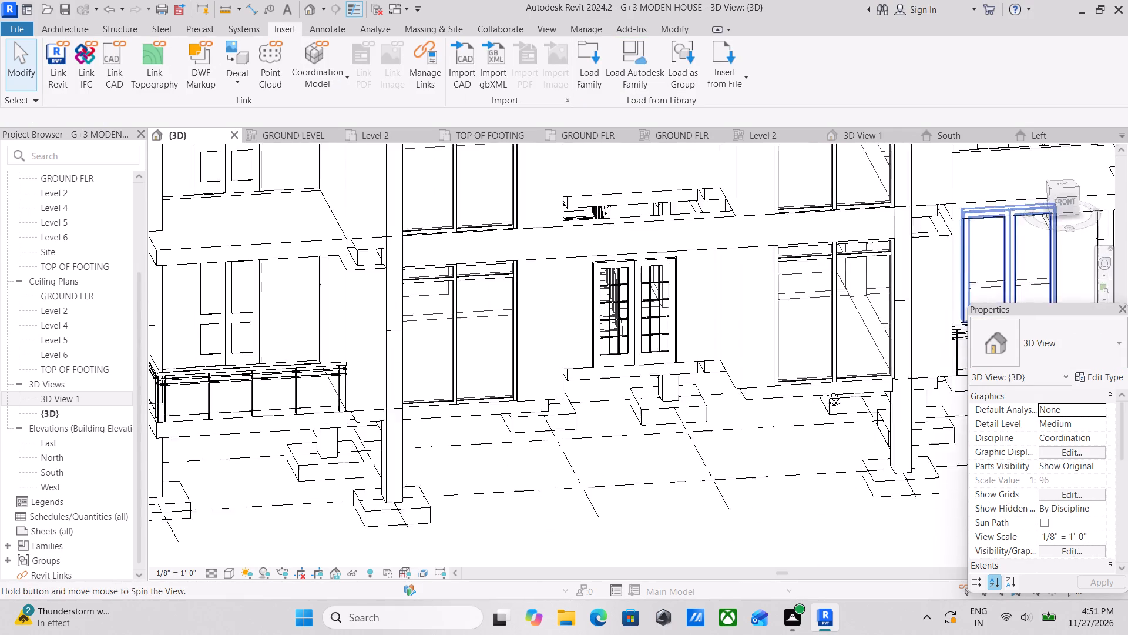
{"action": "middle_click_drag", "start_coordinate": [825, 390], "coordinate": [825, 390], "text": "shift"}
{"action": "middle_click_drag", "start_coordinate": [824, 385], "coordinate": [502, 412]}
{"action": "scroll", "coordinate": [763, 210], "scroll_direction": "up", "scroll_amount": 2}
{"action": "middle_click_drag", "start_coordinate": [763, 209], "coordinate": [768, 288]}
{"action": "scroll", "coordinate": [716, 397], "scroll_direction": "up", "scroll_amount": 2}
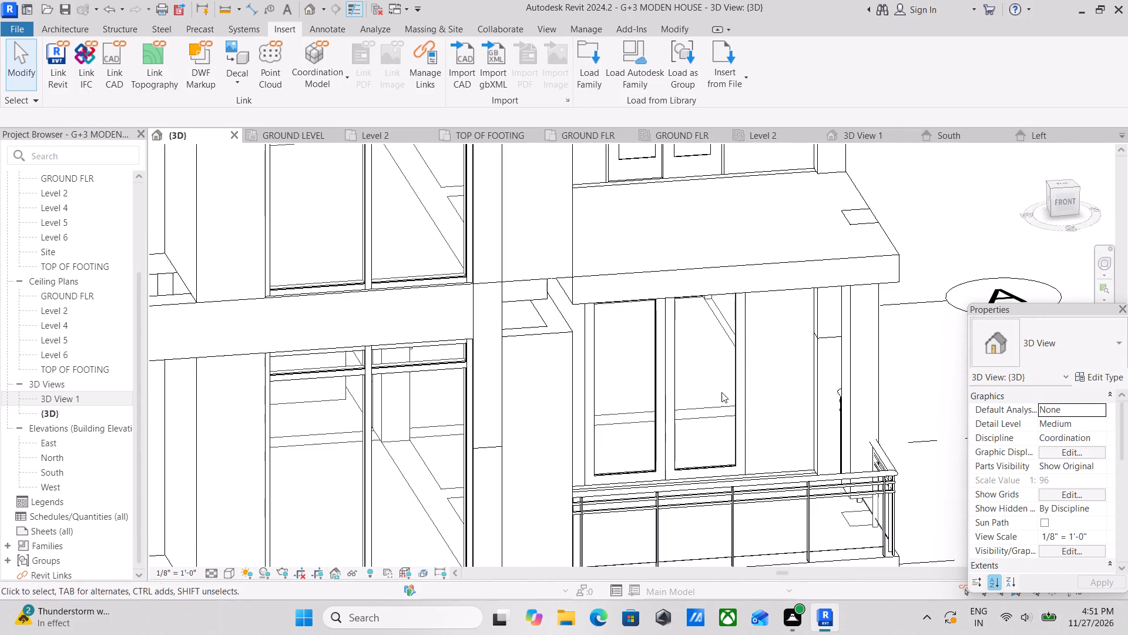
{"action": "scroll", "coordinate": [724, 360], "scroll_direction": "up", "scroll_amount": 1}
{"action": "middle_click_drag", "start_coordinate": [722, 360], "coordinate": [694, 386]}
{"action": "scroll", "coordinate": [700, 380], "scroll_direction": "down", "scroll_amount": 2}
{"action": "middle_click_drag", "start_coordinate": [700, 385], "coordinate": [700, 446]}
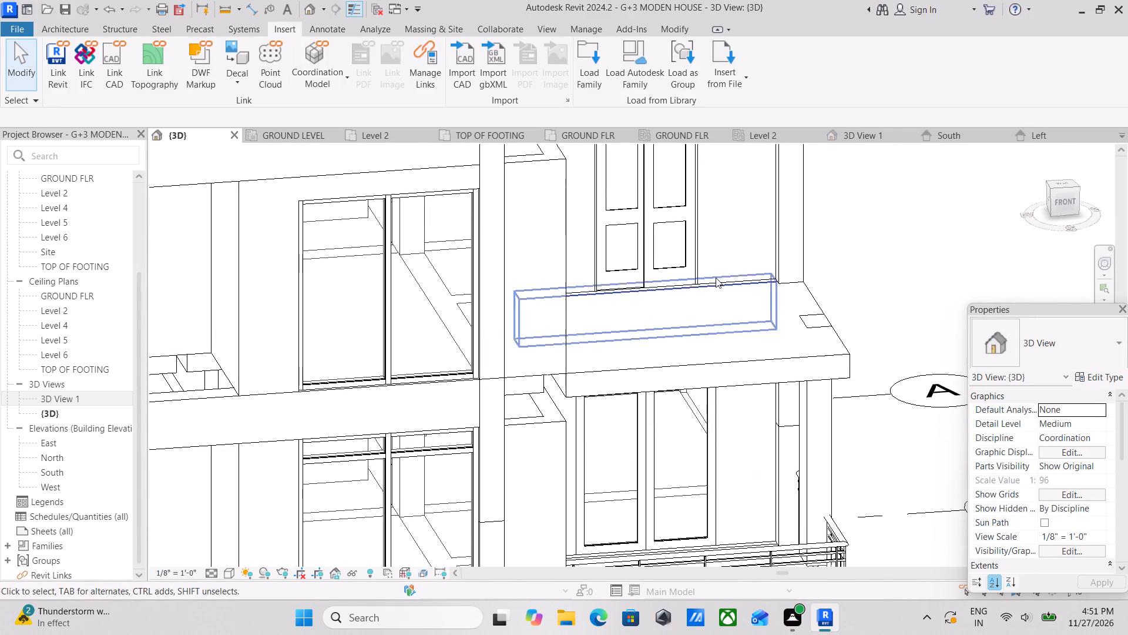
{"action": "left_click", "coordinate": [687, 238]}
{"action": "middle_click_drag", "start_coordinate": [687, 238], "coordinate": [758, 305]}
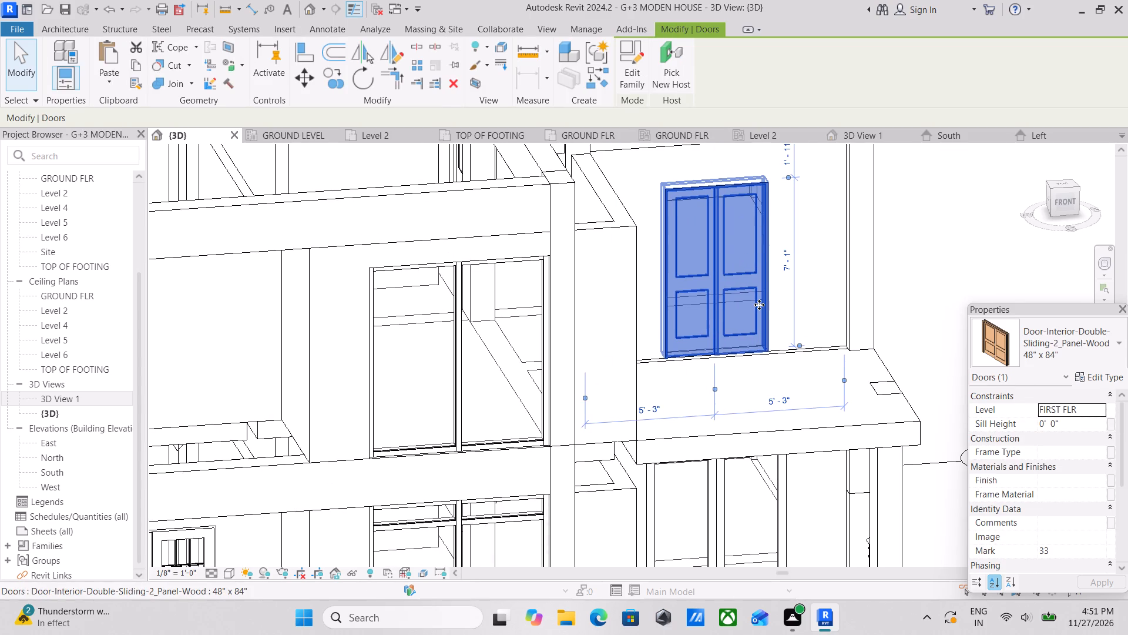
{"action": "type", "text": "SA"}
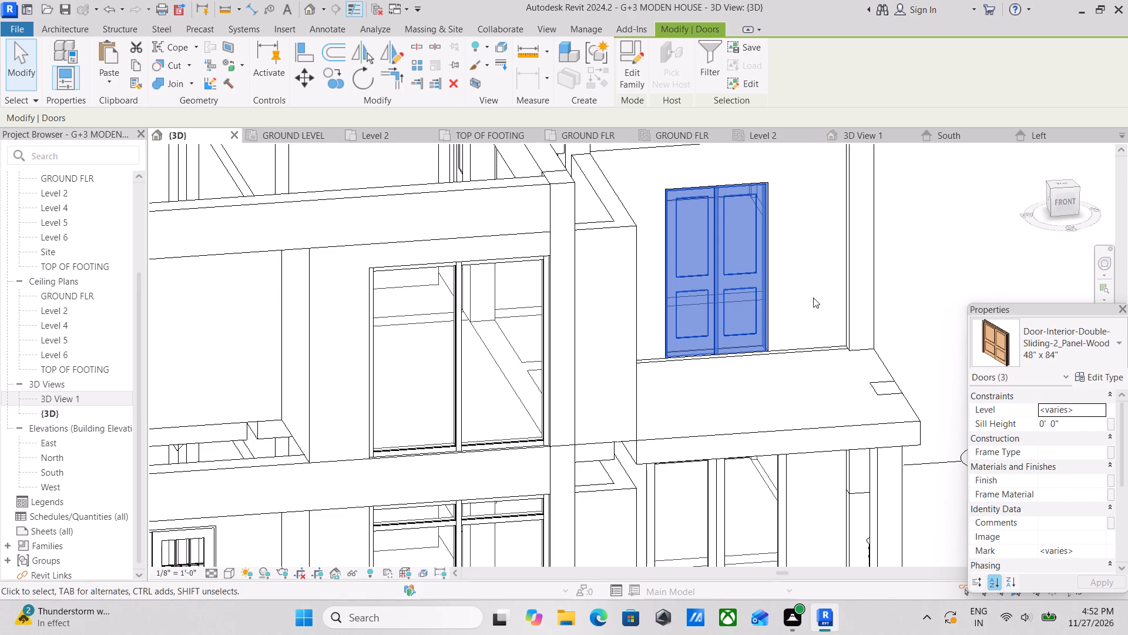
{"action": "scroll", "coordinate": [750, 291], "scroll_direction": "down", "scroll_amount": 2}
{"action": "middle_click_drag", "start_coordinate": [748, 291], "coordinate": [773, 312]}
{"action": "left_click", "coordinate": [1069, 334]}
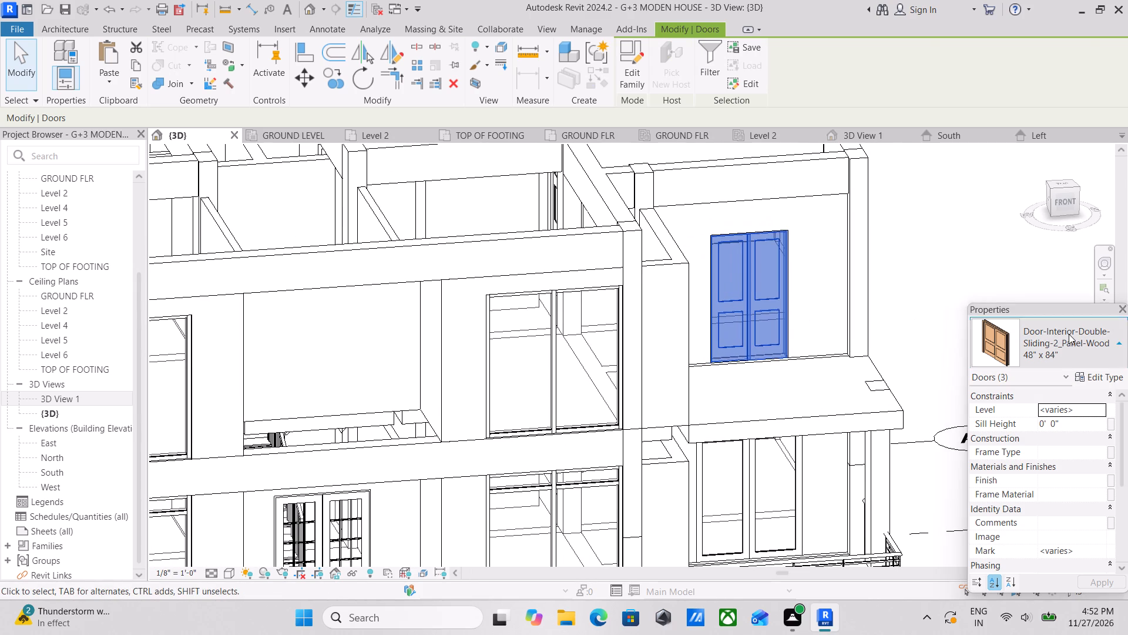
{"action": "scroll", "coordinate": [1008, 120], "scroll_direction": "up", "scroll_amount": 2}
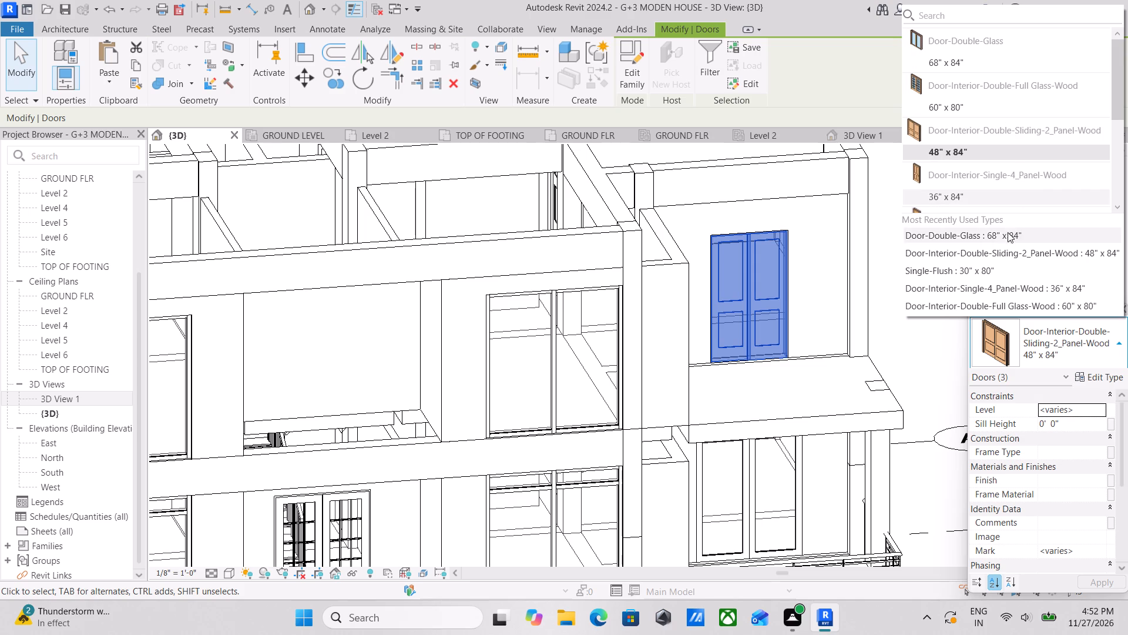
{"action": "left_click", "coordinate": [1000, 237]}
{"action": "scroll", "coordinate": [845, 266], "scroll_direction": "down", "scroll_amount": 1}
{"action": "middle_click_drag", "start_coordinate": [845, 266], "coordinate": [896, 248]}
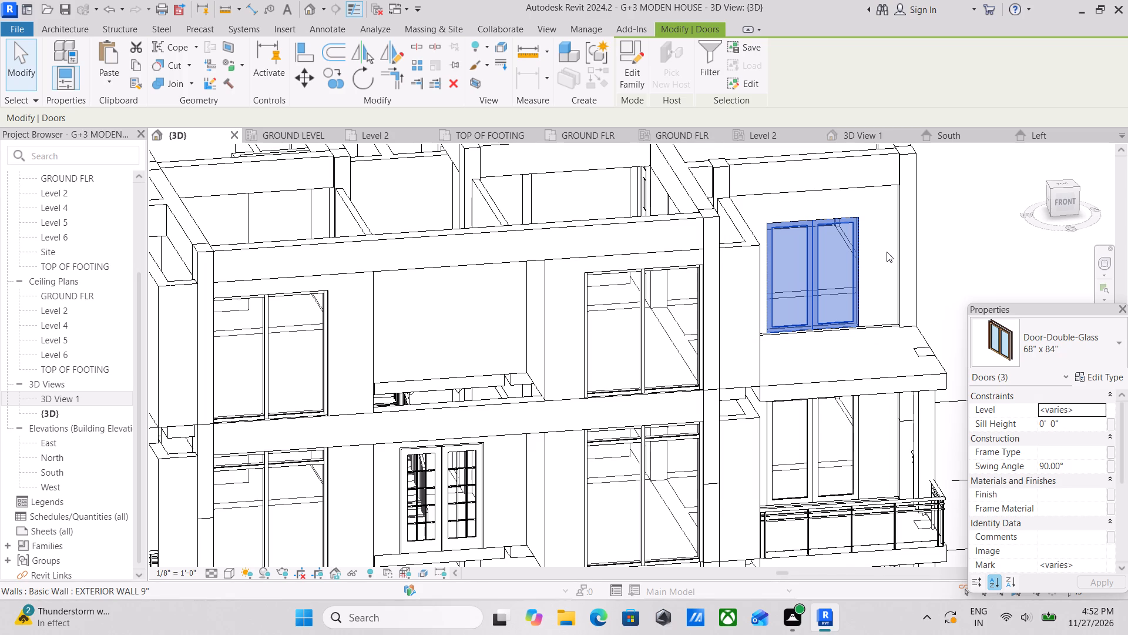
{"action": "scroll", "coordinate": [885, 252], "scroll_direction": "down", "scroll_amount": 2}
{"action": "scroll", "coordinate": [727, 302], "scroll_direction": "down", "scroll_amount": 2}
{"action": "middle_click_drag", "start_coordinate": [731, 301], "coordinate": [881, 273]}
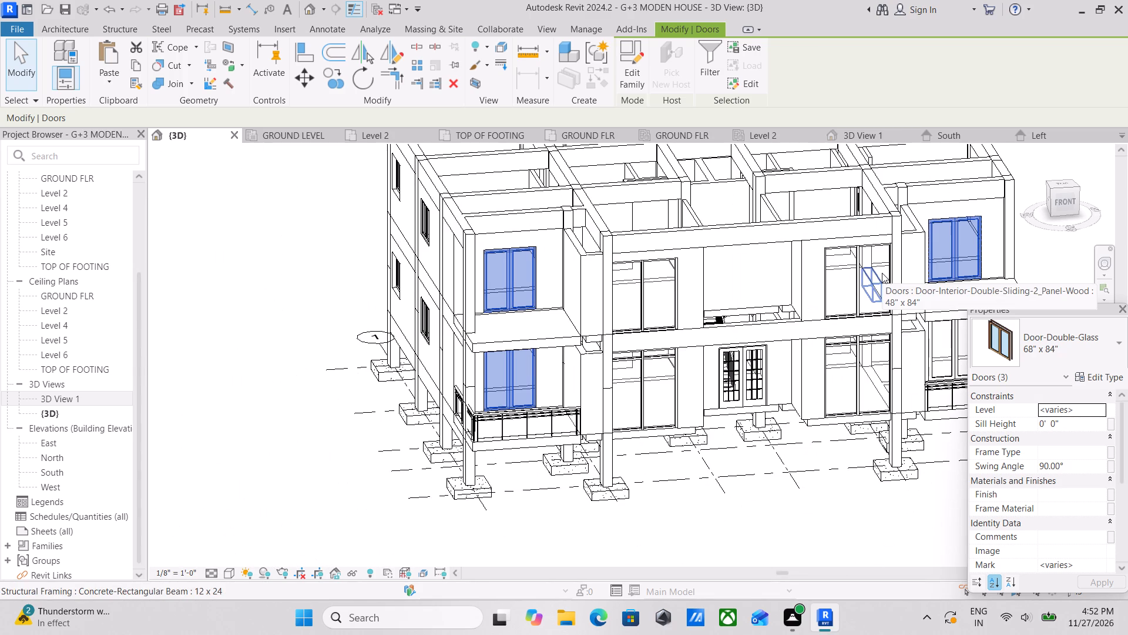
{"action": "key", "text": "Escape"}
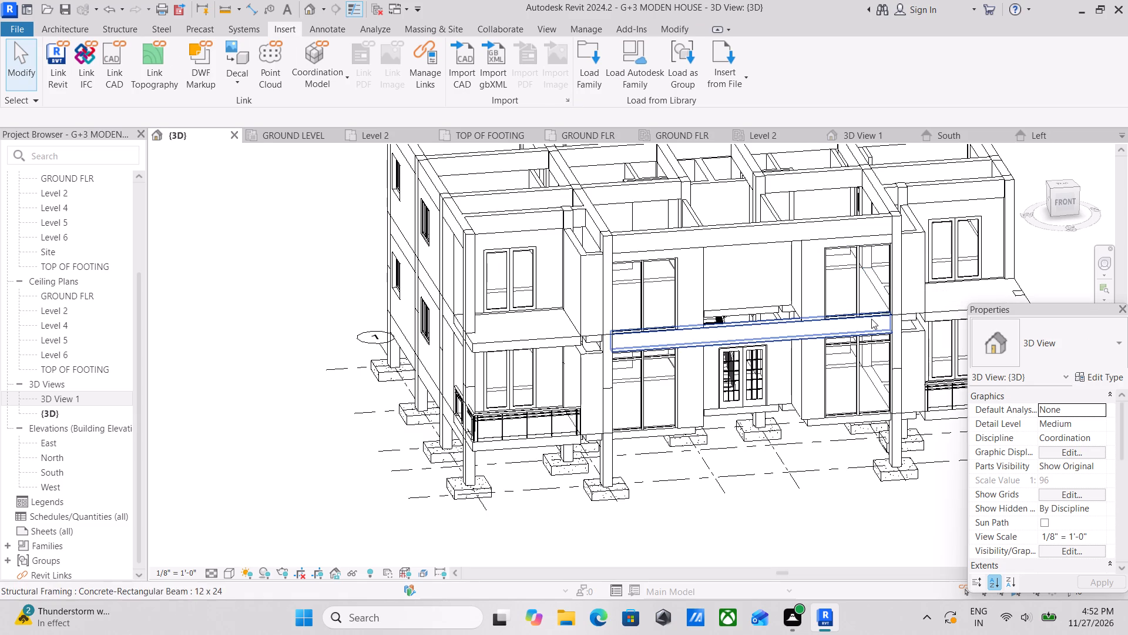
Examine the glass balcony doors, curtain walls and front framing across both storeys.
{"action": "scroll", "coordinate": [881, 327], "scroll_direction": "down", "scroll_amount": 2}
{"action": "scroll", "coordinate": [587, 323], "scroll_direction": "up", "scroll_amount": 2}
{"action": "scroll", "coordinate": [565, 383], "scroll_direction": "up", "scroll_amount": 3}
{"action": "middle_click_drag", "start_coordinate": [613, 366], "coordinate": [607, 429]}
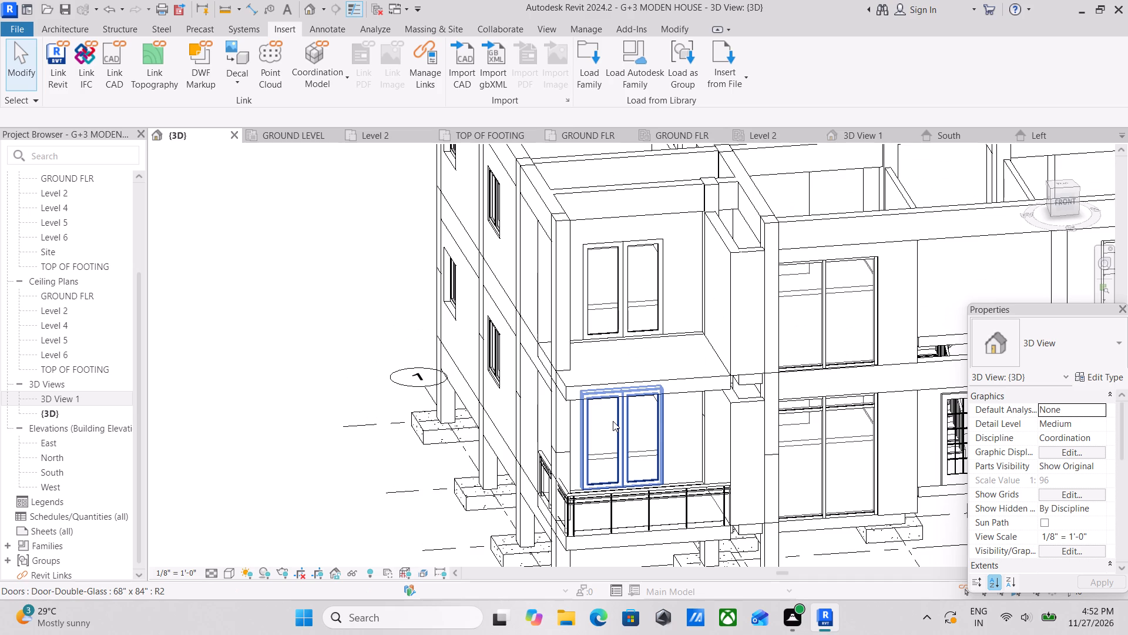
{"action": "scroll", "coordinate": [717, 422], "scroll_direction": "down", "scroll_amount": 1}
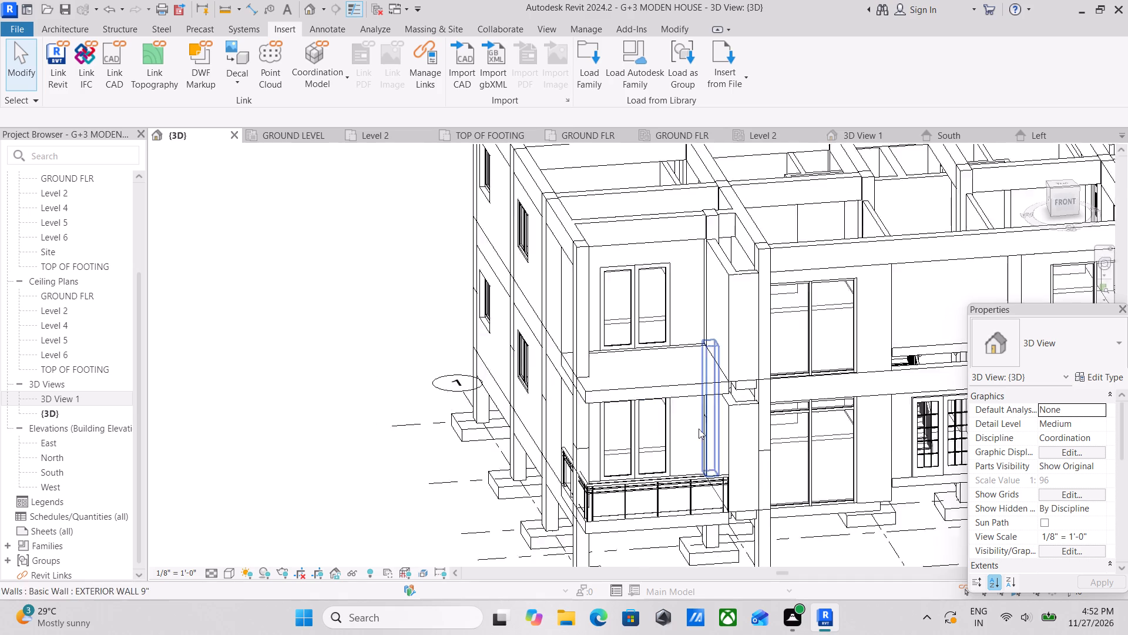
{"action": "scroll", "coordinate": [699, 429], "scroll_direction": "down", "scroll_amount": 1}
{"action": "middle_click_drag", "start_coordinate": [675, 434], "coordinate": [641, 417]}
{"action": "middle_click_drag", "start_coordinate": [703, 405], "coordinate": [680, 445]}
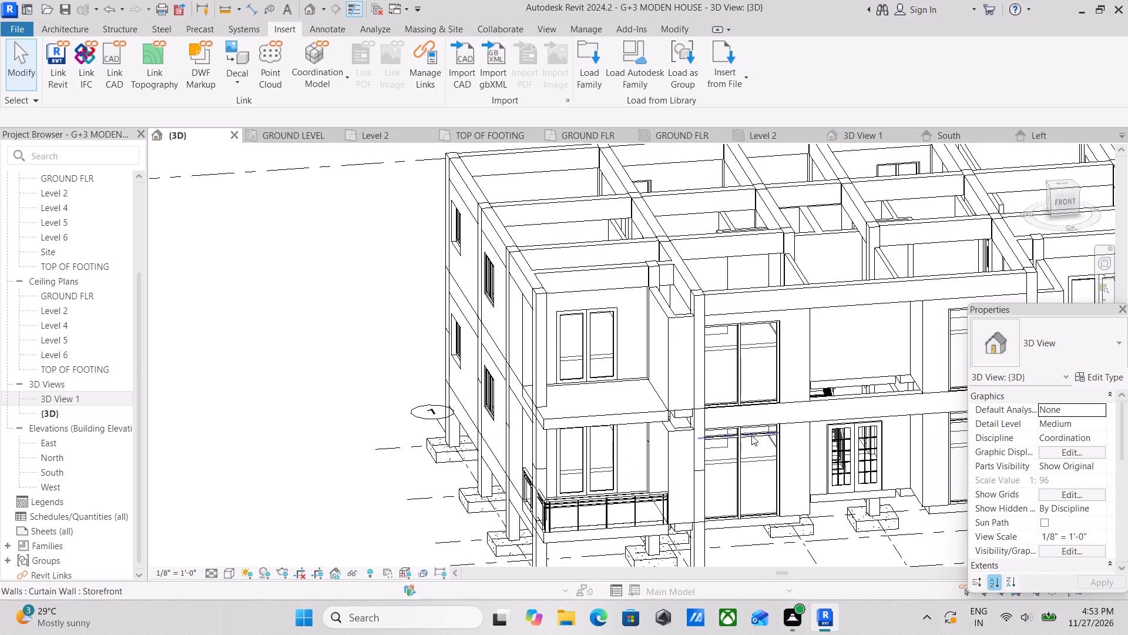
{"action": "scroll", "coordinate": [758, 432], "scroll_direction": "down", "scroll_amount": 3}
{"action": "middle_click_drag", "start_coordinate": [759, 432], "coordinate": [596, 431]}
{"action": "scroll", "coordinate": [767, 396], "scroll_direction": "up", "scroll_amount": 2}
{"action": "middle_click_drag", "start_coordinate": [830, 396], "coordinate": [899, 397]}
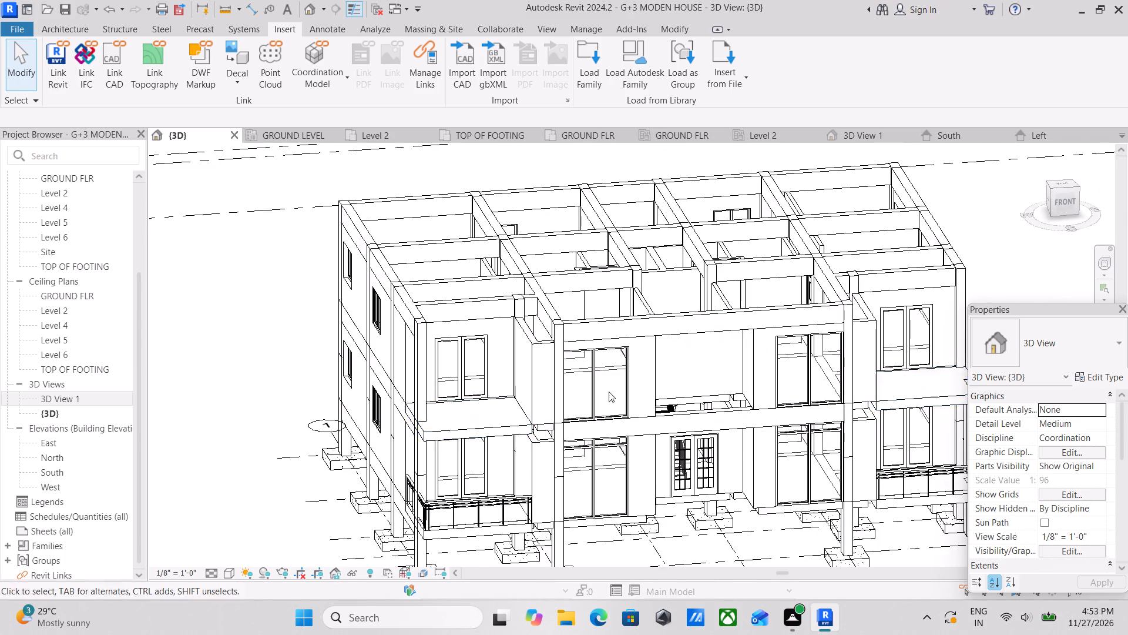
{"action": "scroll", "coordinate": [597, 390], "scroll_direction": "up", "scroll_amount": 4}
{"action": "scroll", "coordinate": [609, 394], "scroll_direction": "down", "scroll_amount": 1}
{"action": "middle_click_drag", "start_coordinate": [662, 414], "coordinate": [674, 366]}
{"action": "scroll", "coordinate": [696, 398], "scroll_direction": "down", "scroll_amount": 2}
{"action": "middle_click_drag", "start_coordinate": [693, 404], "coordinate": [712, 367]}
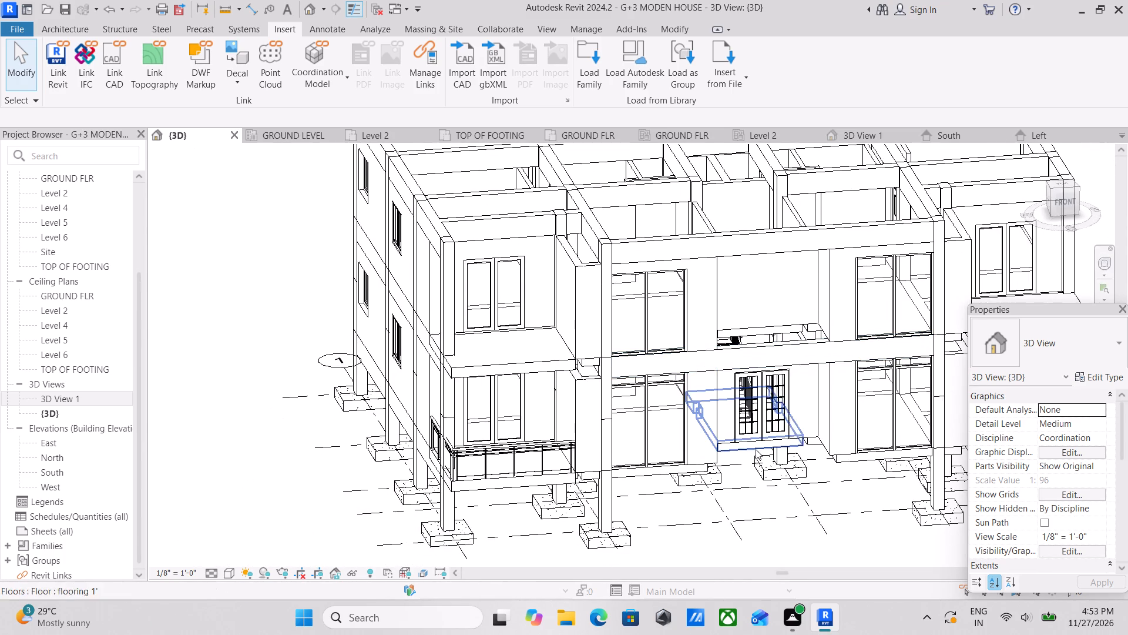
{"action": "middle_click_drag", "start_coordinate": [748, 450], "coordinate": [747, 483]}
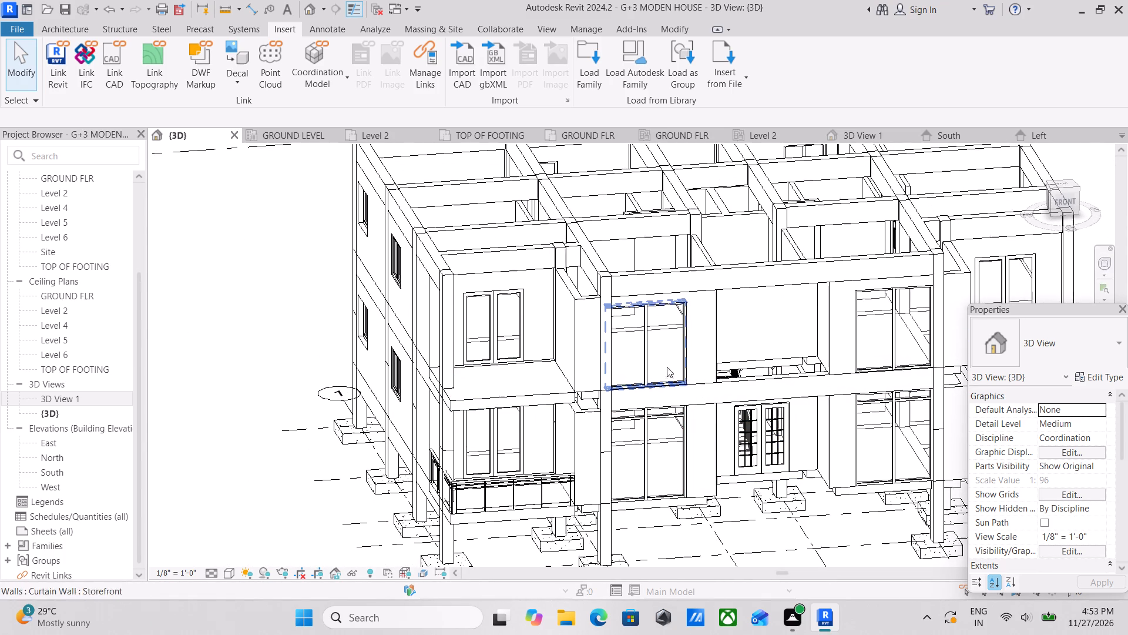
{"action": "scroll", "coordinate": [653, 365], "scroll_direction": "up", "scroll_amount": 2}
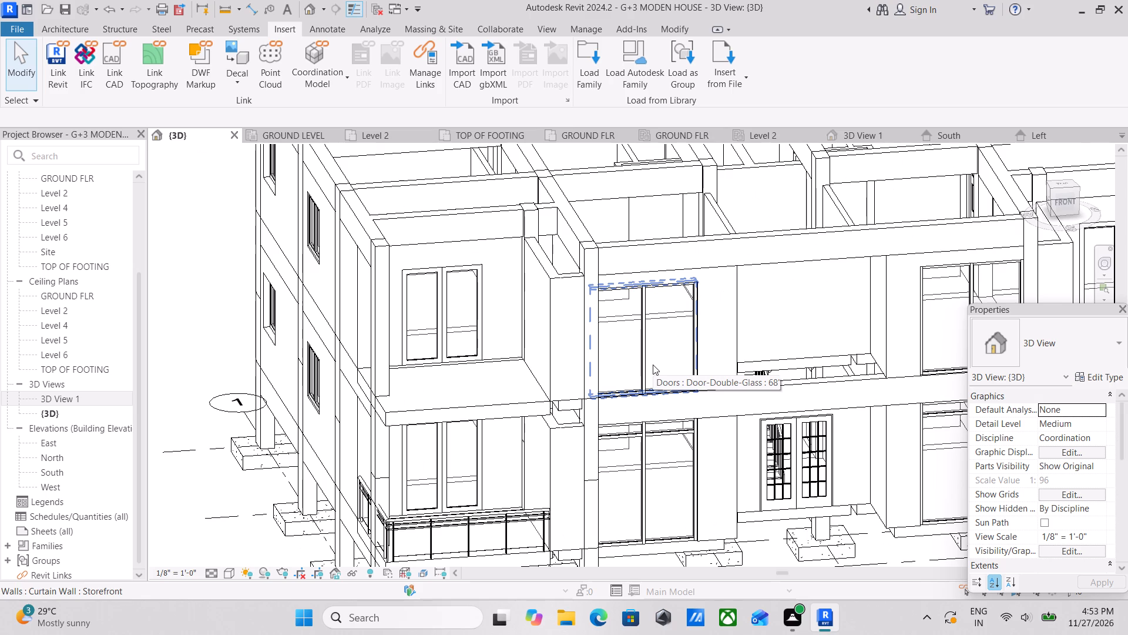
{"action": "scroll", "coordinate": [653, 365], "scroll_direction": "up", "scroll_amount": 1}
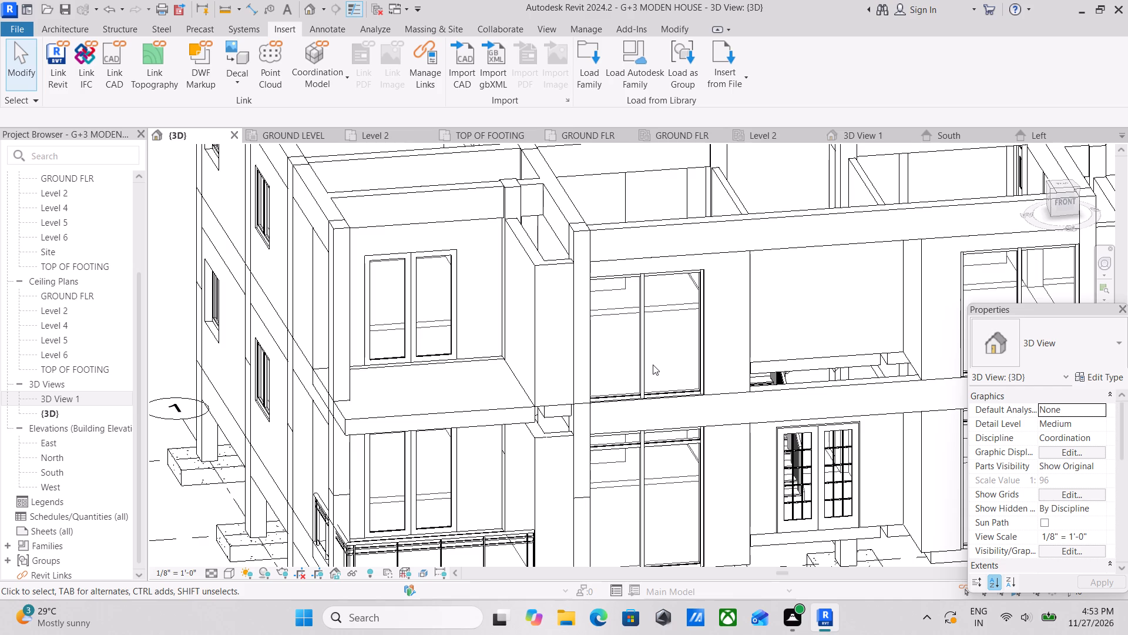
{"action": "scroll", "coordinate": [715, 345], "scroll_direction": "down", "scroll_amount": 1}
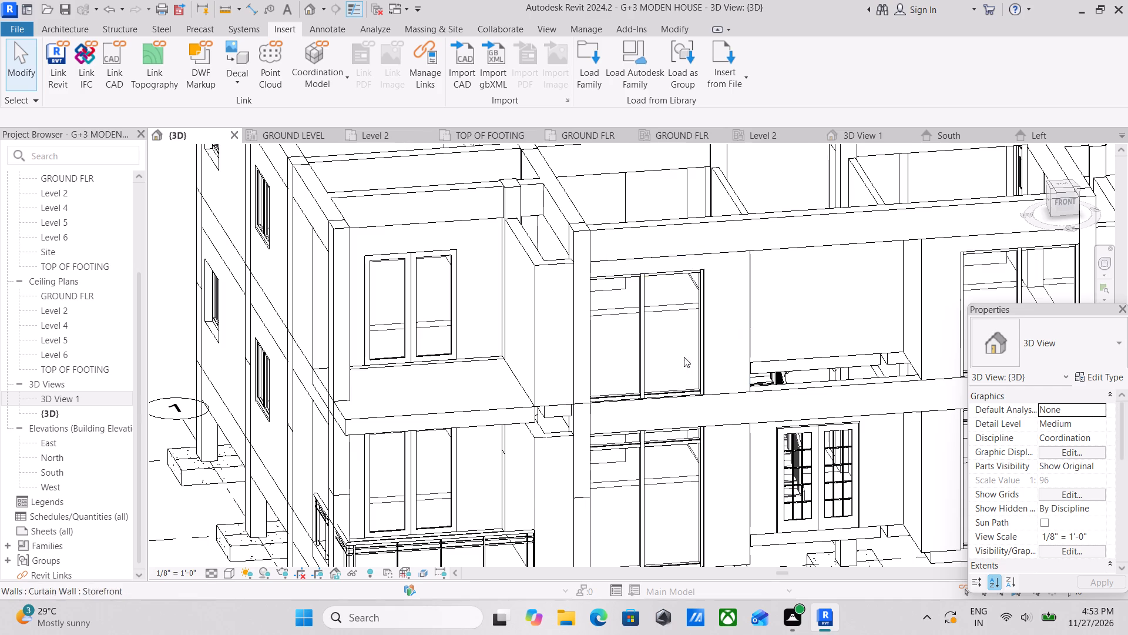
{"action": "scroll", "coordinate": [684, 357], "scroll_direction": "down", "scroll_amount": 3}
{"action": "middle_click_drag", "start_coordinate": [666, 362], "coordinate": [709, 346]}
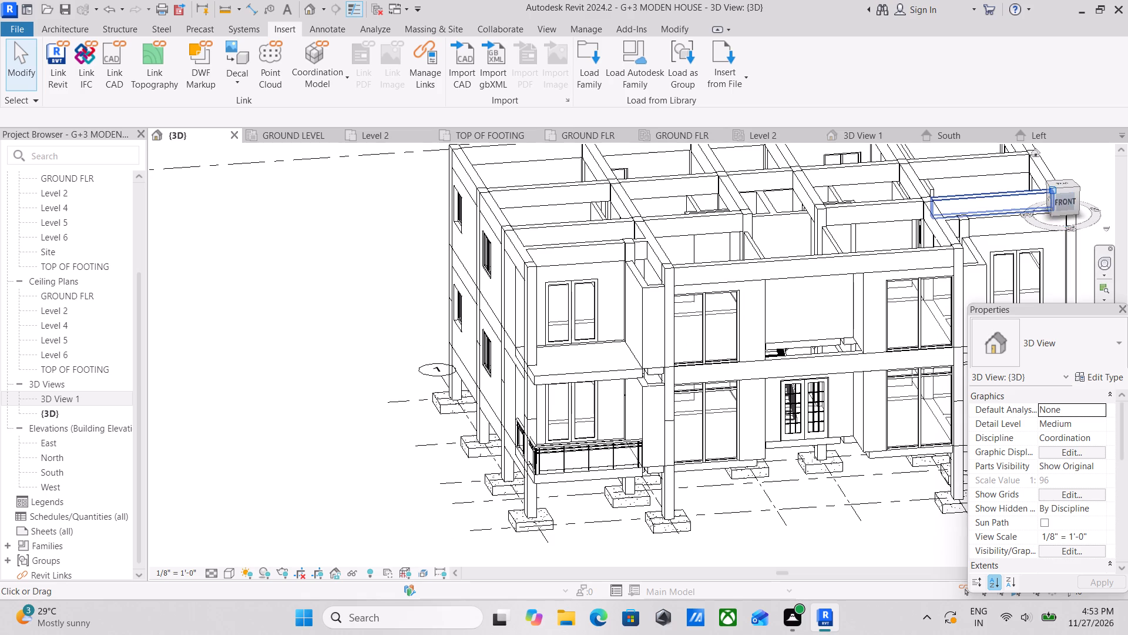
Copy all Glass Panel - Bottom Fill railings from the ground-level balconies and paste them aligned to the FIRST FLR level.
{"action": "left_click", "coordinate": [1051, 192]}
{"action": "scroll", "coordinate": [732, 258], "scroll_direction": "up", "scroll_amount": 8}
{"action": "scroll", "coordinate": [684, 387], "scroll_direction": "up", "scroll_amount": 3}
{"action": "middle_click_drag", "start_coordinate": [760, 385], "coordinate": [676, 400]}
{"action": "scroll", "coordinate": [805, 355], "scroll_direction": "up", "scroll_amount": 2}
{"action": "middle_click_drag", "start_coordinate": [805, 355], "coordinate": [665, 433]}
{"action": "scroll", "coordinate": [665, 433], "scroll_direction": "up", "scroll_amount": 1}
{"action": "middle_click_drag", "start_coordinate": [780, 346], "coordinate": [771, 399]}
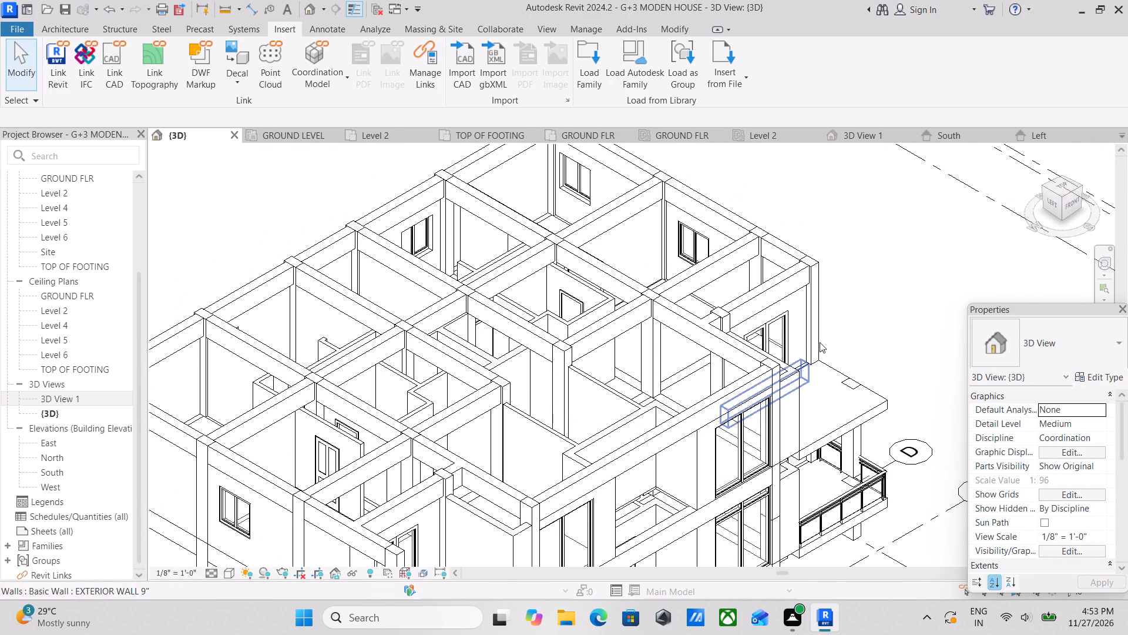
{"action": "scroll", "coordinate": [822, 339], "scroll_direction": "up", "scroll_amount": 1}
{"action": "middle_click_drag", "start_coordinate": [811, 425], "coordinate": [832, 345]}
{"action": "left_click", "coordinate": [861, 443]}
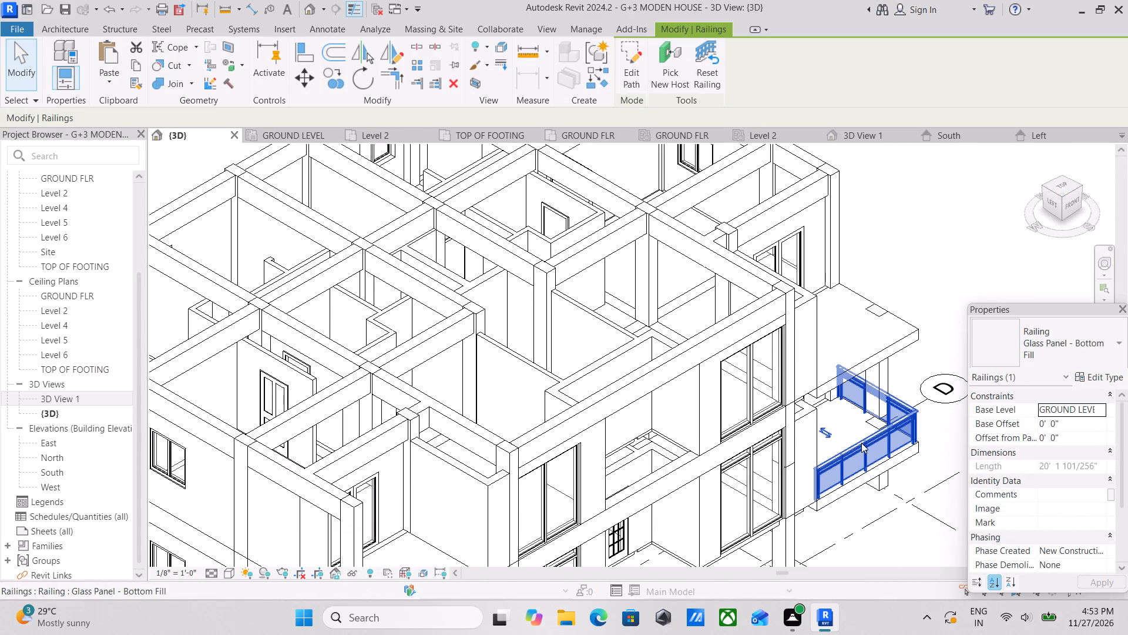
{"action": "scroll", "coordinate": [861, 443], "scroll_direction": "down", "scroll_amount": 1}
{"action": "middle_click_drag", "start_coordinate": [861, 443], "coordinate": [908, 373]}
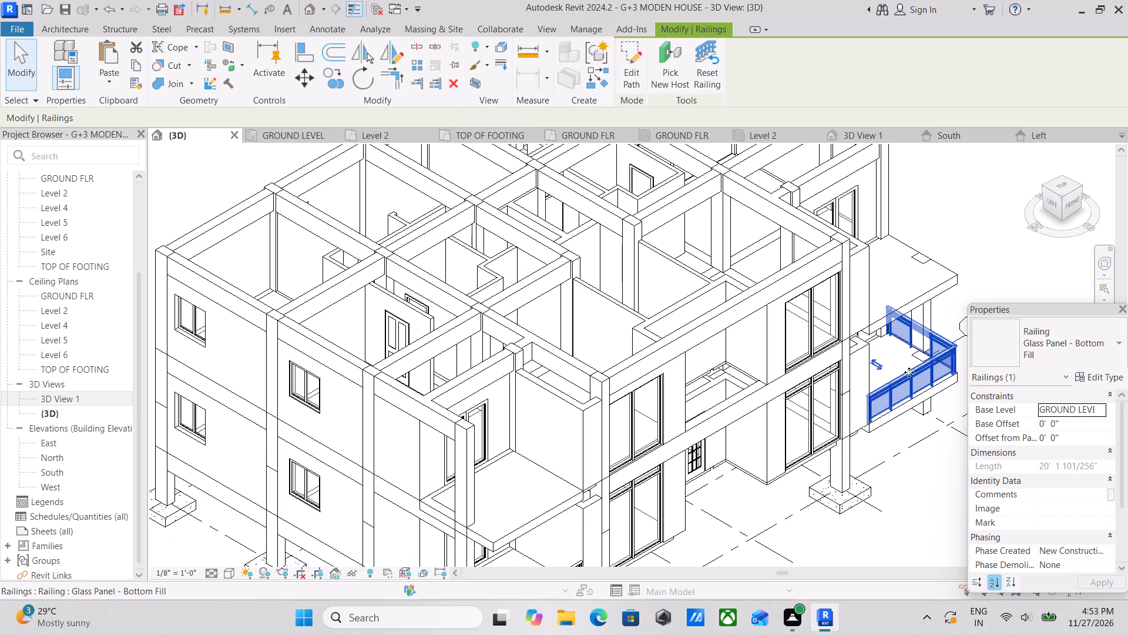
{"action": "type", "text": "SA"}
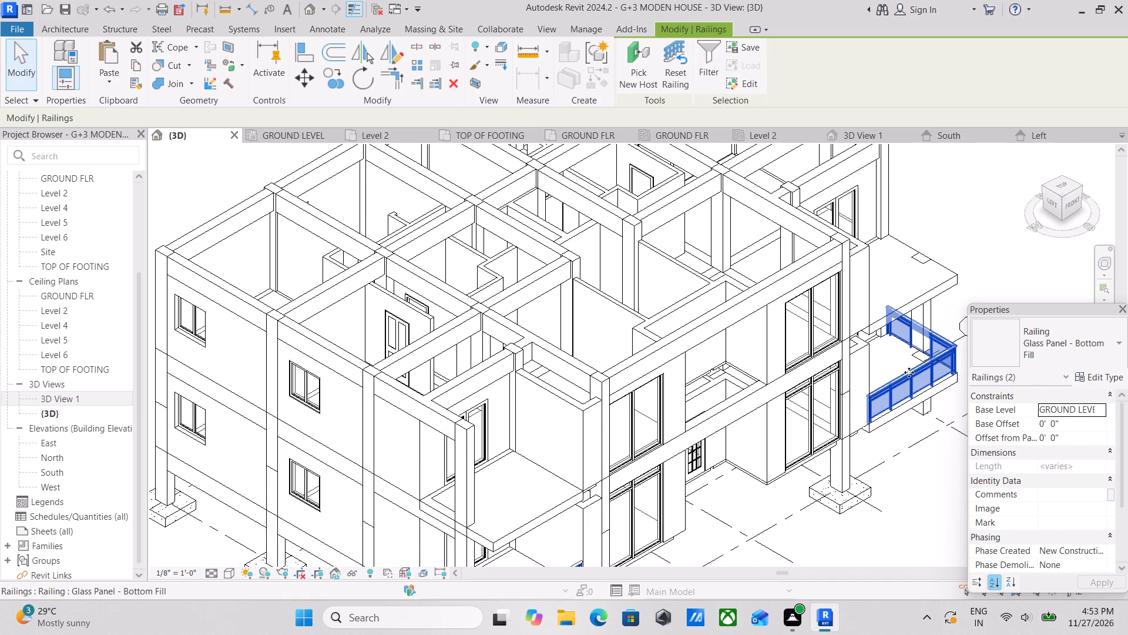
{"action": "scroll", "coordinate": [972, 363], "scroll_direction": "down", "scroll_amount": 3}
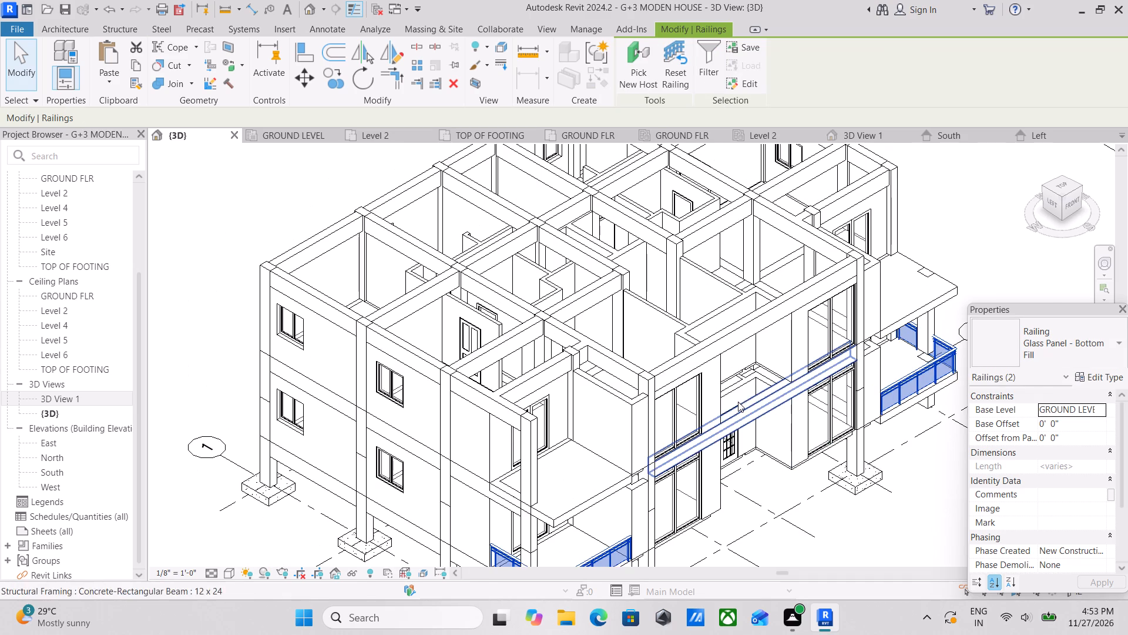
{"action": "middle_click_drag", "start_coordinate": [738, 402], "coordinate": [762, 326]}
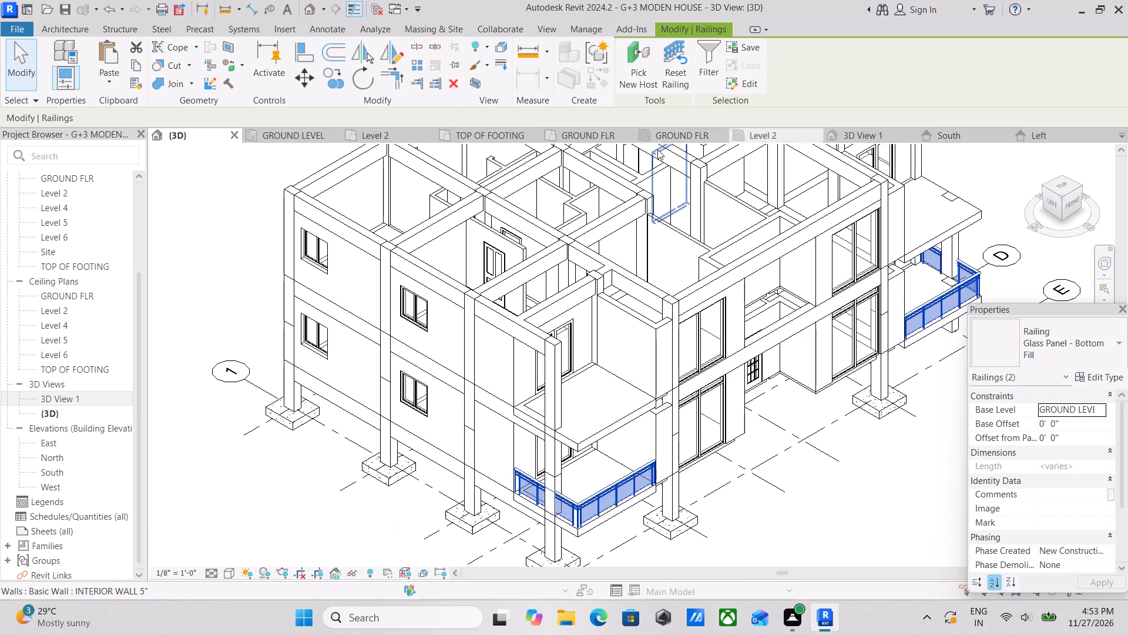
{"action": "left_click", "coordinate": [134, 63]}
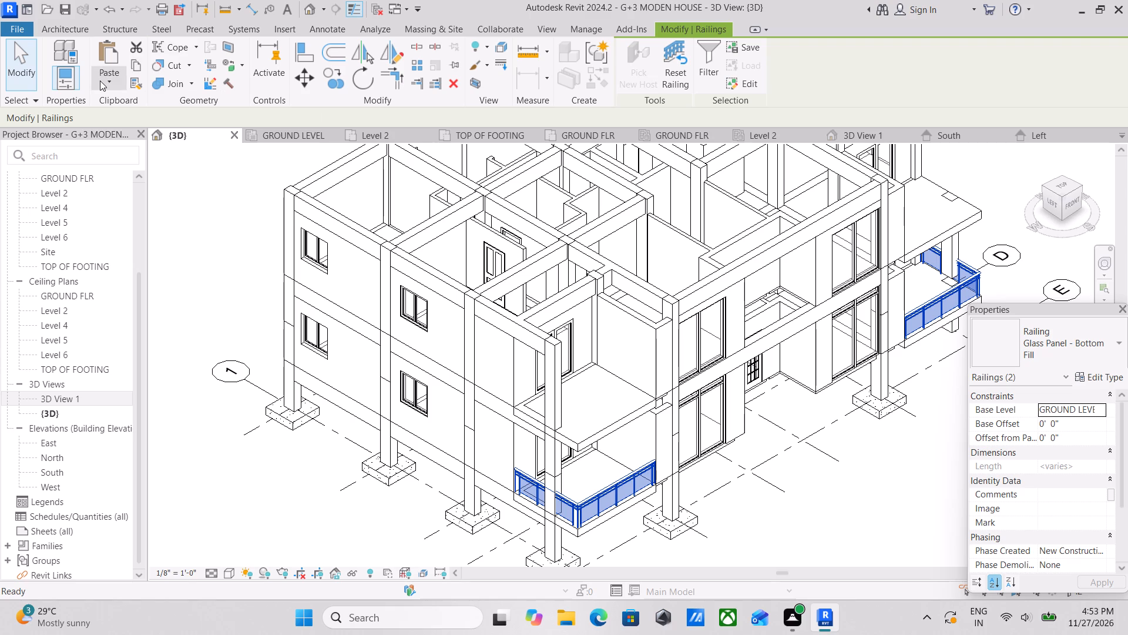
{"action": "left_click", "coordinate": [100, 81]}
{"action": "left_click", "coordinate": [137, 140]}
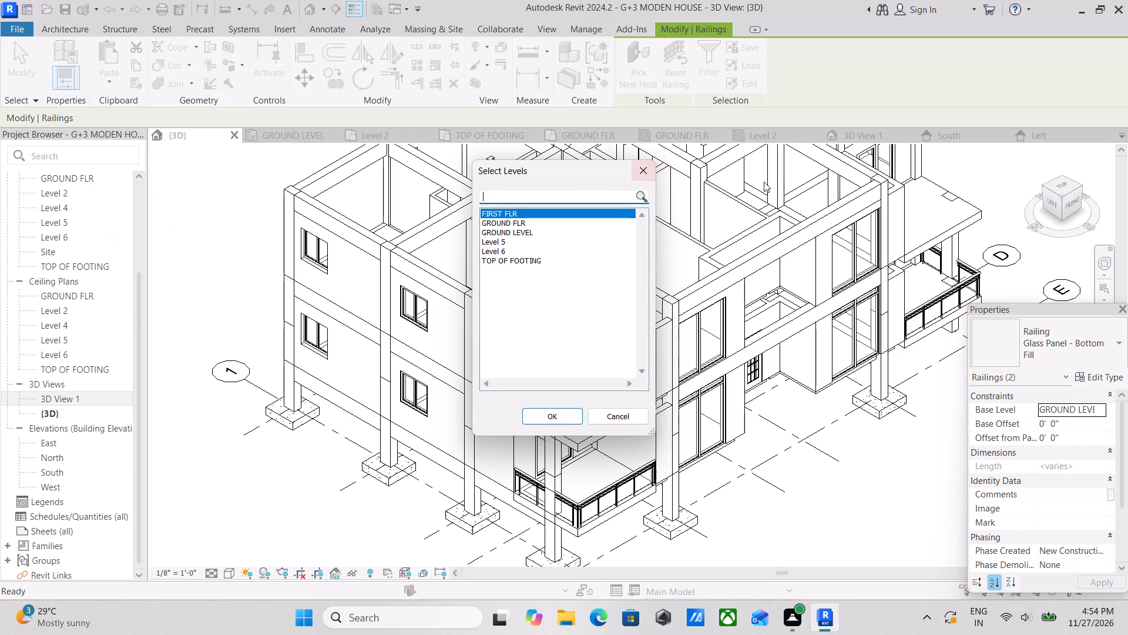
{"action": "left_click", "coordinate": [565, 418]}
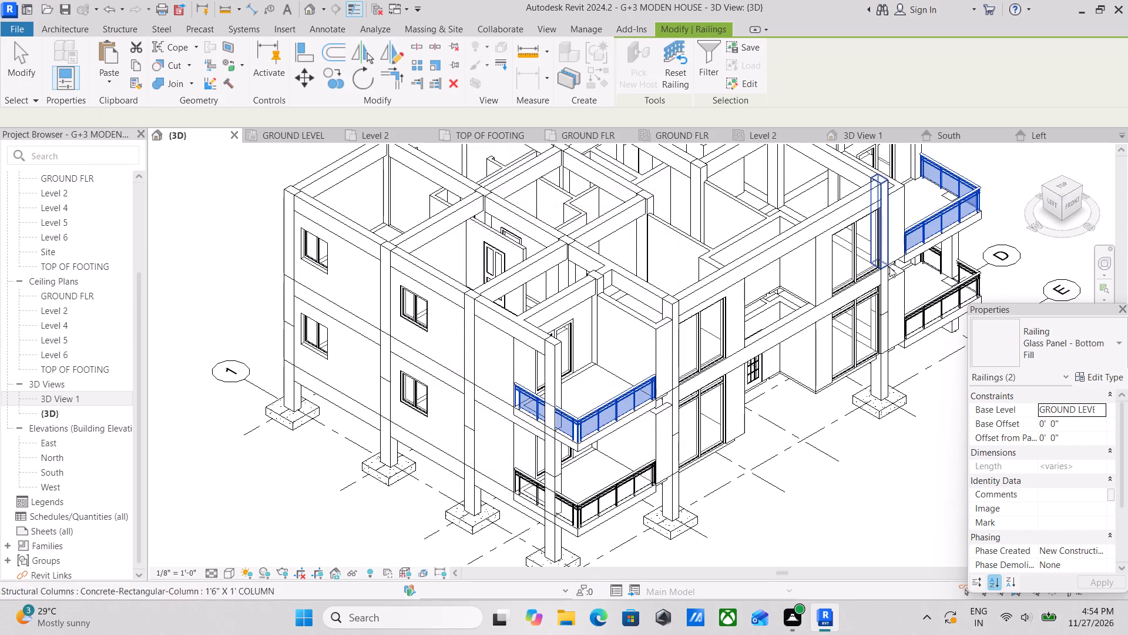
Examine the pasted first-floor balcony railings, including where they meet the corner column.
{"action": "middle_click_drag", "start_coordinate": [896, 272], "coordinate": [1005, 301]}
{"action": "scroll", "coordinate": [776, 352], "scroll_direction": "up", "scroll_amount": 1}
{"action": "middle_click_drag", "start_coordinate": [776, 352], "coordinate": [733, 371]}
{"action": "scroll", "coordinate": [738, 364], "scroll_direction": "down", "scroll_amount": 1}
{"action": "middle_click_drag", "start_coordinate": [738, 364], "coordinate": [716, 394]}
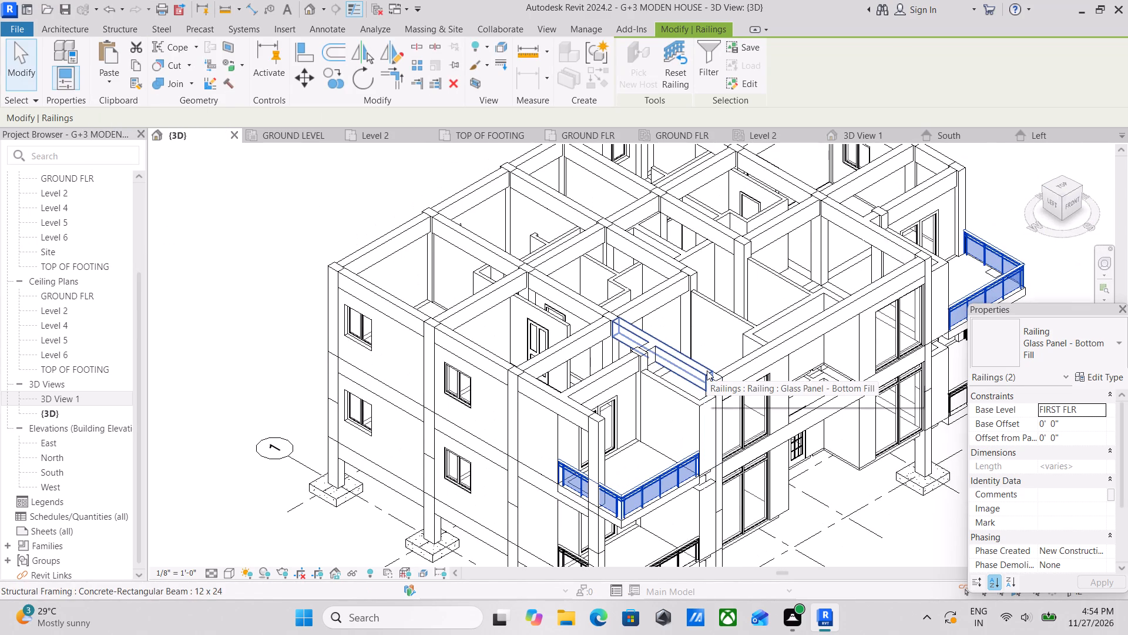
{"action": "scroll", "coordinate": [707, 370], "scroll_direction": "down", "scroll_amount": 2}
{"action": "middle_click_drag", "start_coordinate": [707, 370], "coordinate": [757, 342]}
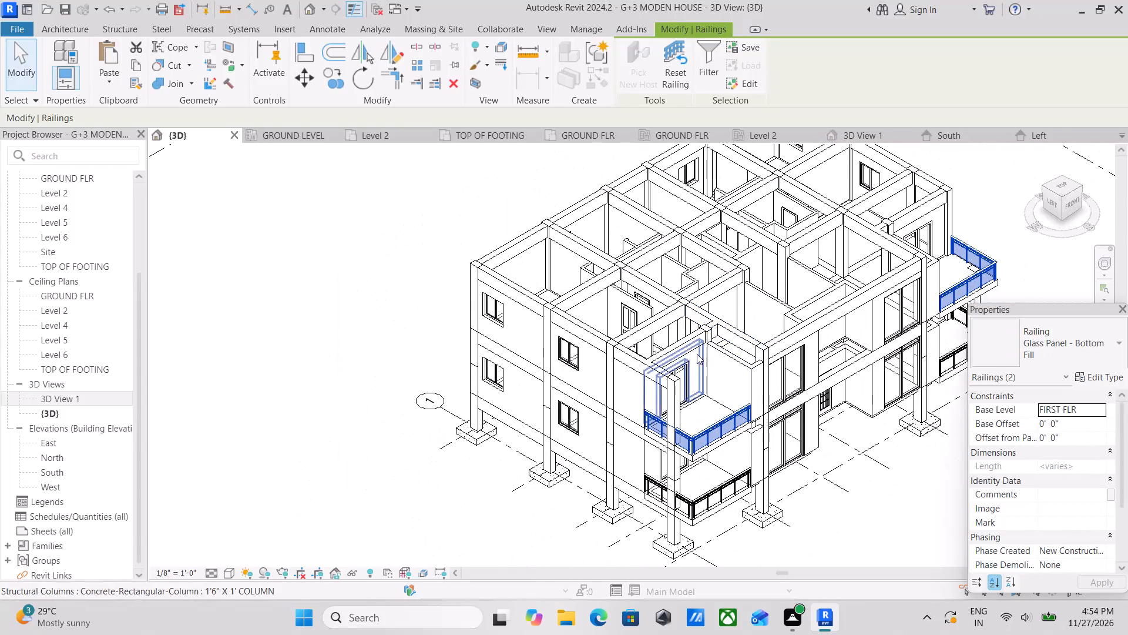
{"action": "middle_click_drag", "start_coordinate": [697, 354], "coordinate": [723, 392]}
{"action": "middle_click_drag", "start_coordinate": [724, 410], "coordinate": [739, 368]}
{"action": "scroll", "coordinate": [714, 449], "scroll_direction": "up", "scroll_amount": 4}
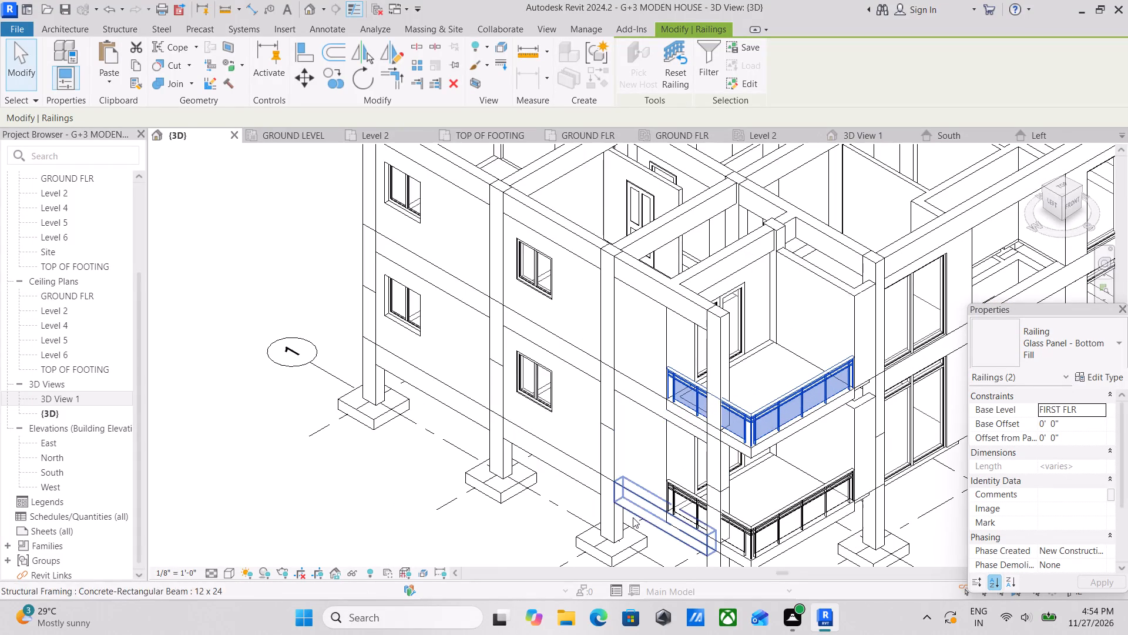
{"action": "scroll", "coordinate": [711, 480], "scroll_direction": "up", "scroll_amount": 1}
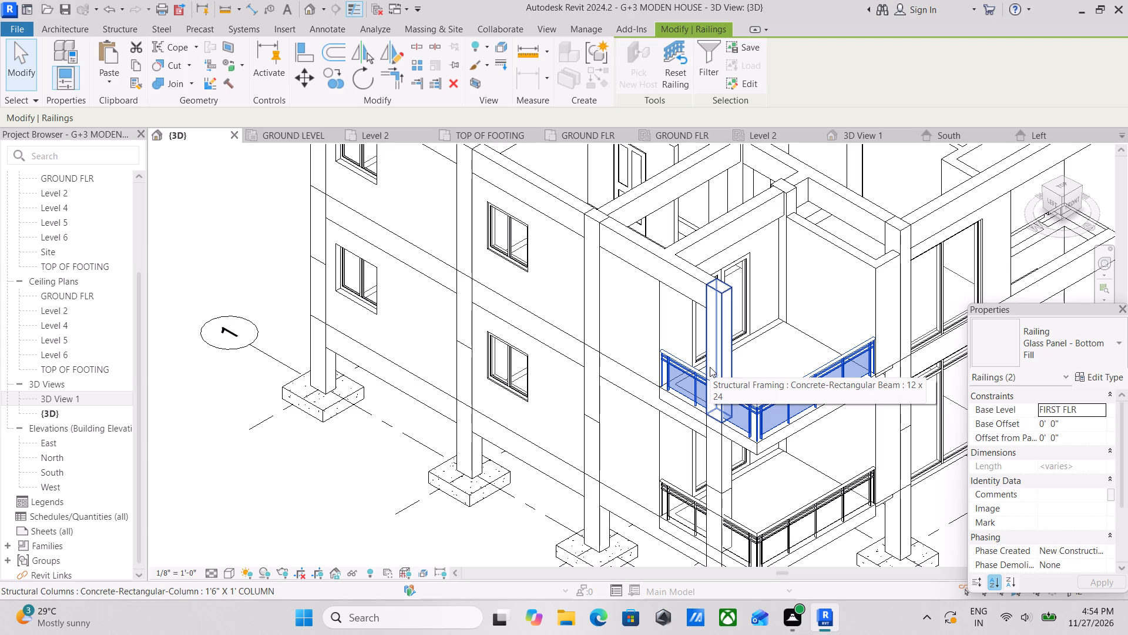
Examine the first-floor balcony railings and the top-level beams from the front and rear corners of the building.
{"action": "scroll", "coordinate": [710, 367], "scroll_direction": "down", "scroll_amount": 3}
{"action": "middle_click_drag", "start_coordinate": [719, 363], "coordinate": [601, 379]}
{"action": "middle_click_drag", "start_coordinate": [726, 343], "coordinate": [664, 435]}
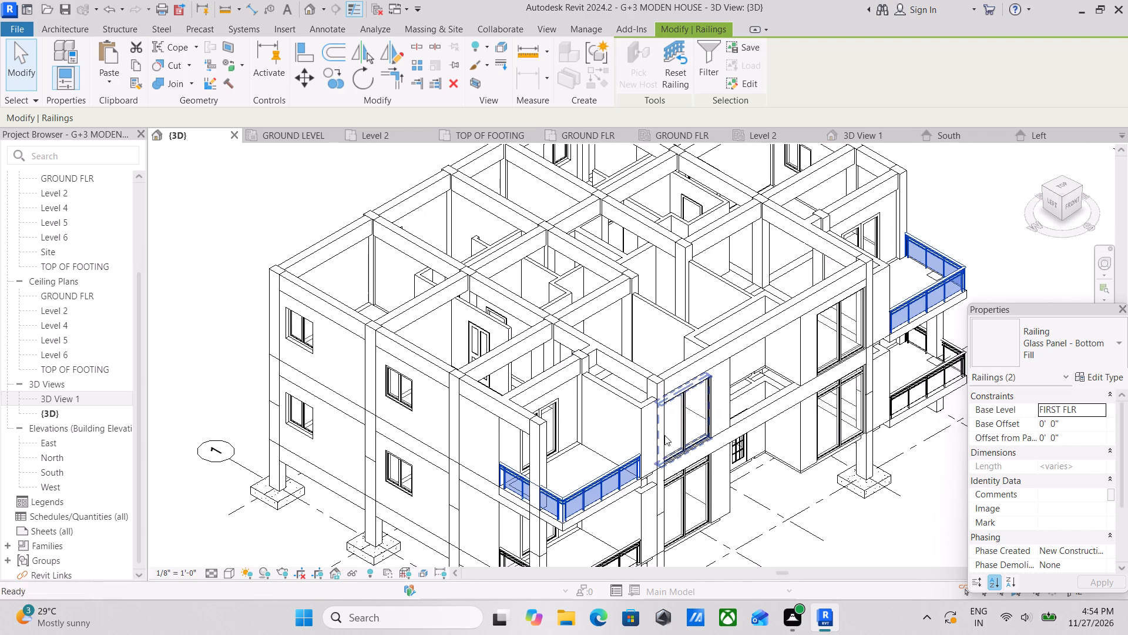
{"action": "middle_click_drag", "start_coordinate": [749, 382], "coordinate": [747, 439]}
{"action": "scroll", "coordinate": [691, 317], "scroll_direction": "up", "scroll_amount": 1}
{"action": "middle_click_drag", "start_coordinate": [691, 317], "coordinate": [791, 337]}
{"action": "scroll", "coordinate": [570, 345], "scroll_direction": "up", "scroll_amount": 1}
{"action": "scroll", "coordinate": [454, 347], "scroll_direction": "up", "scroll_amount": 1}
{"action": "scroll", "coordinate": [382, 352], "scroll_direction": "down", "scroll_amount": 1}
{"action": "middle_click_drag", "start_coordinate": [383, 355], "coordinate": [405, 395]}
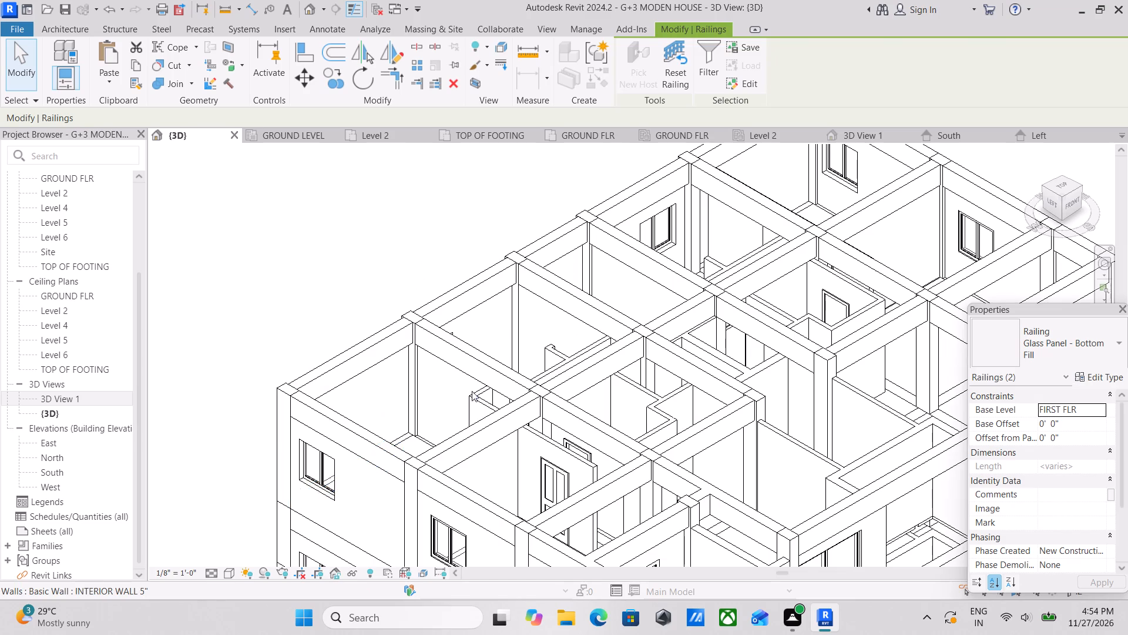
{"action": "scroll", "coordinate": [644, 290], "scroll_direction": "down", "scroll_amount": 2}
{"action": "left_click", "coordinate": [1062, 200]}
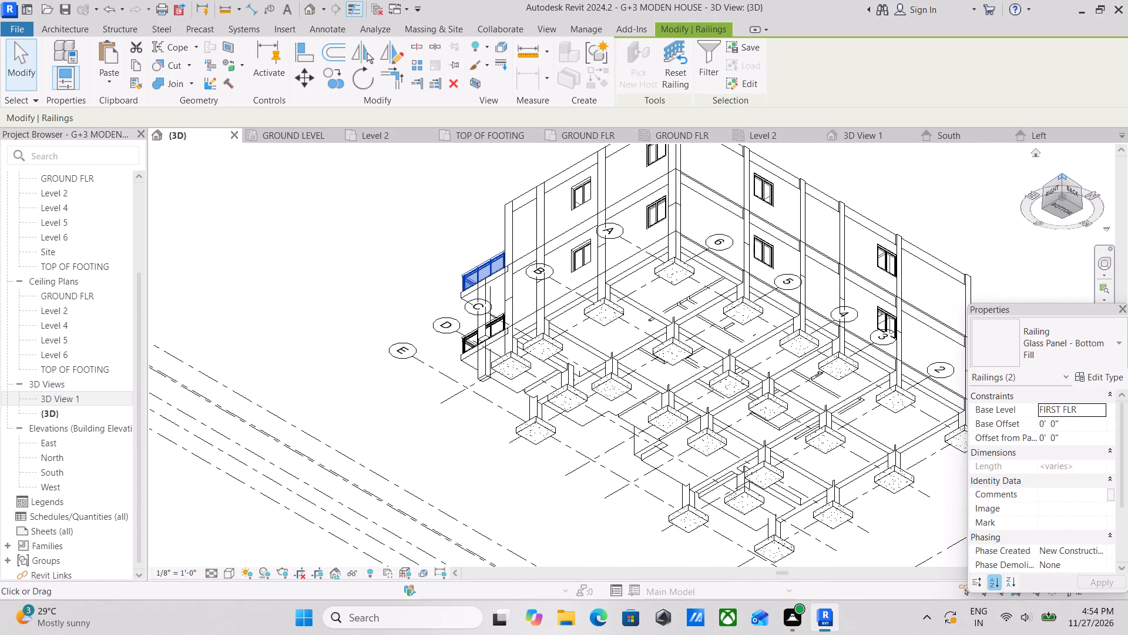
{"action": "left_click", "coordinate": [1063, 174]}
{"action": "scroll", "coordinate": [766, 412], "scroll_direction": "up", "scroll_amount": 1}
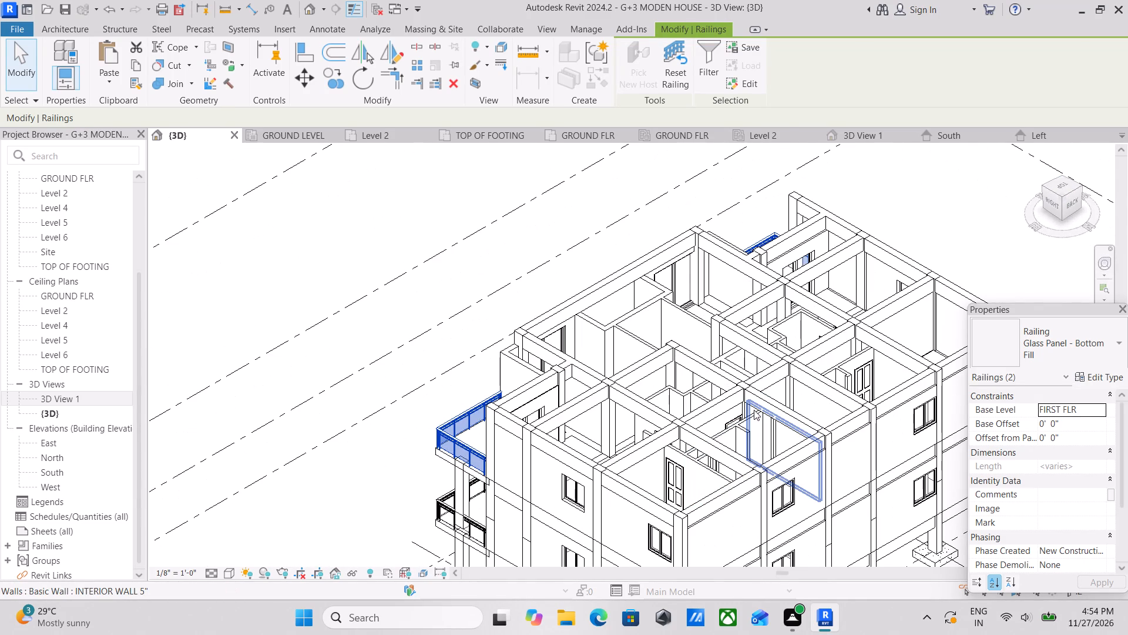
{"action": "key", "text": "Escape"}
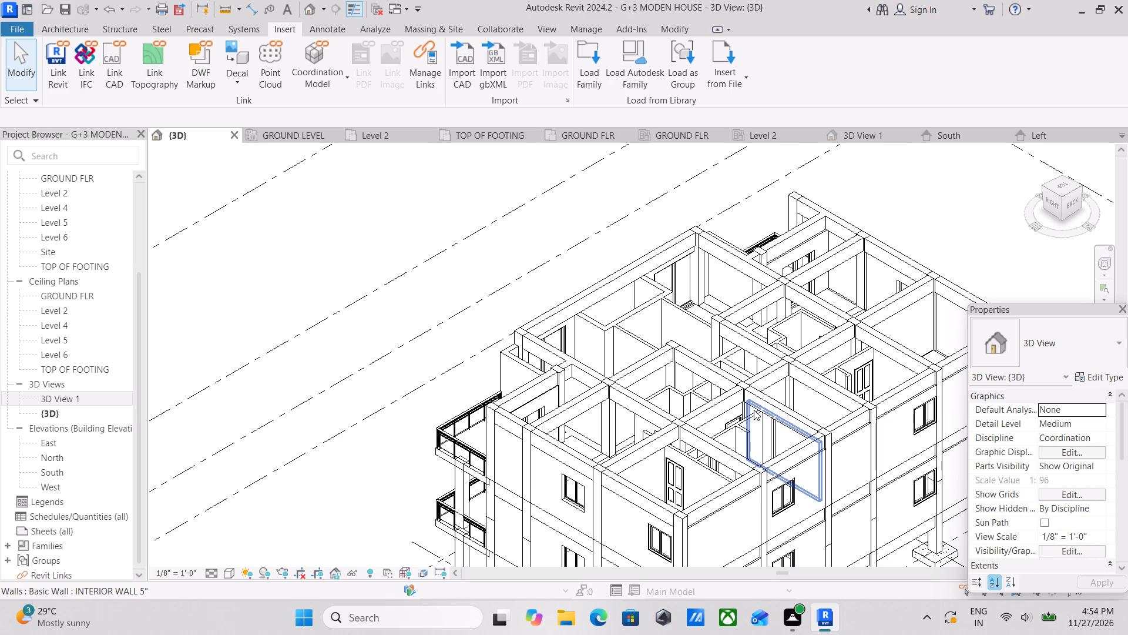
Examine both storeys from the rear and front-right corners, including the balconies, glass doors and front framing.
{"action": "scroll", "coordinate": [827, 360], "scroll_direction": "down", "scroll_amount": 2}
{"action": "middle_click_drag", "start_coordinate": [758, 362], "coordinate": [617, 321]}
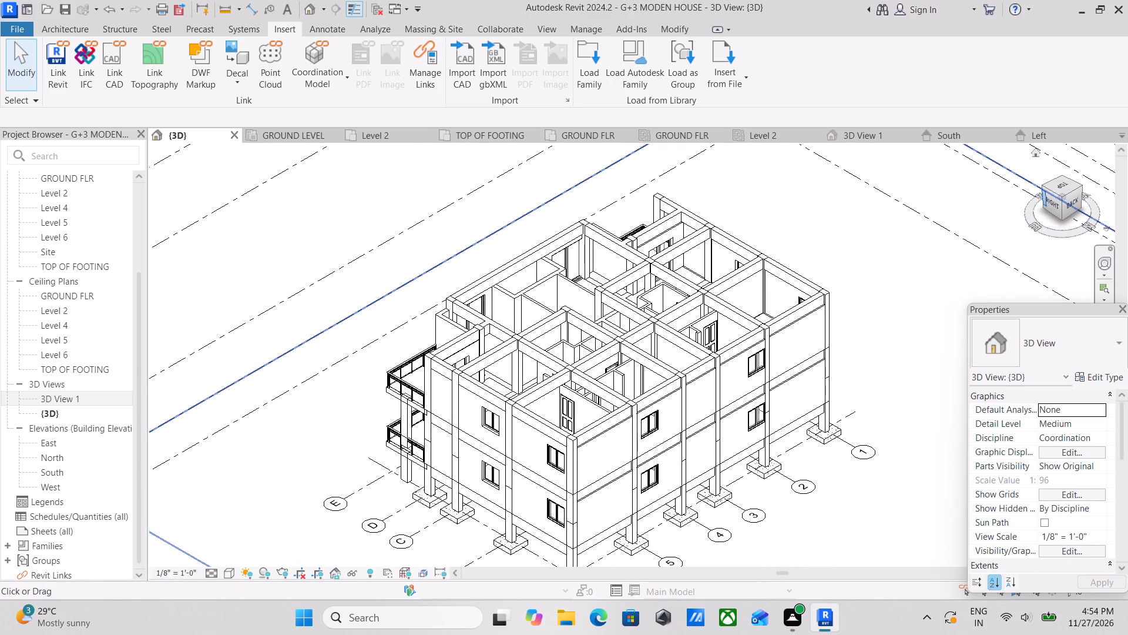
{"action": "left_click", "coordinate": [1041, 189]}
{"action": "scroll", "coordinate": [590, 375], "scroll_direction": "up", "scroll_amount": 5}
{"action": "scroll", "coordinate": [692, 390], "scroll_direction": "up", "scroll_amount": 3}
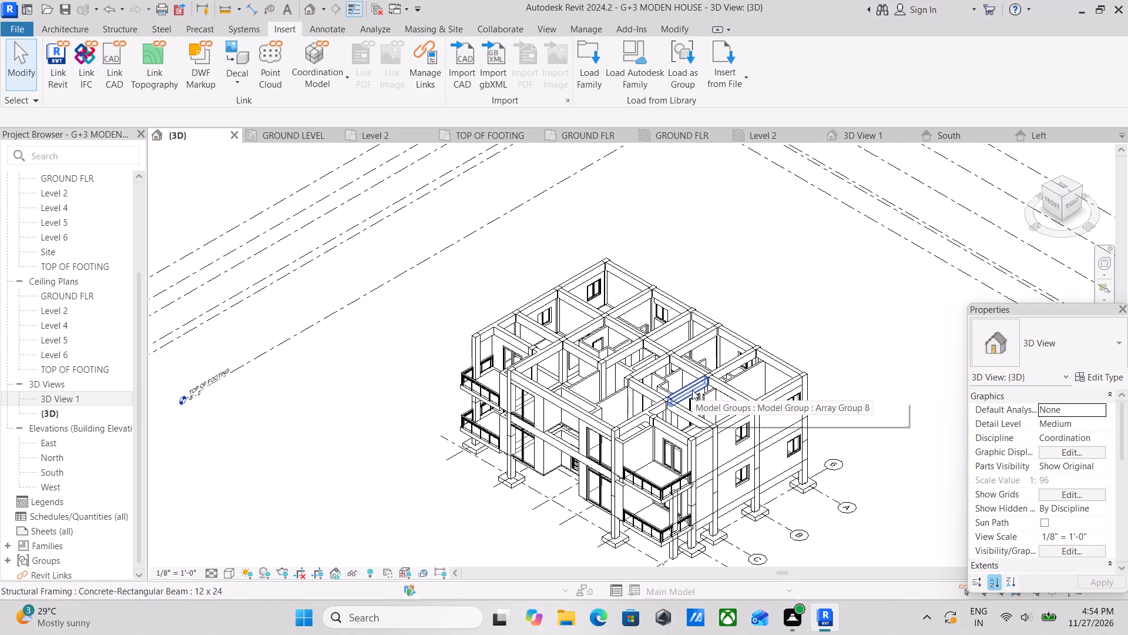
{"action": "scroll", "coordinate": [692, 390], "scroll_direction": "up", "scroll_amount": 1}
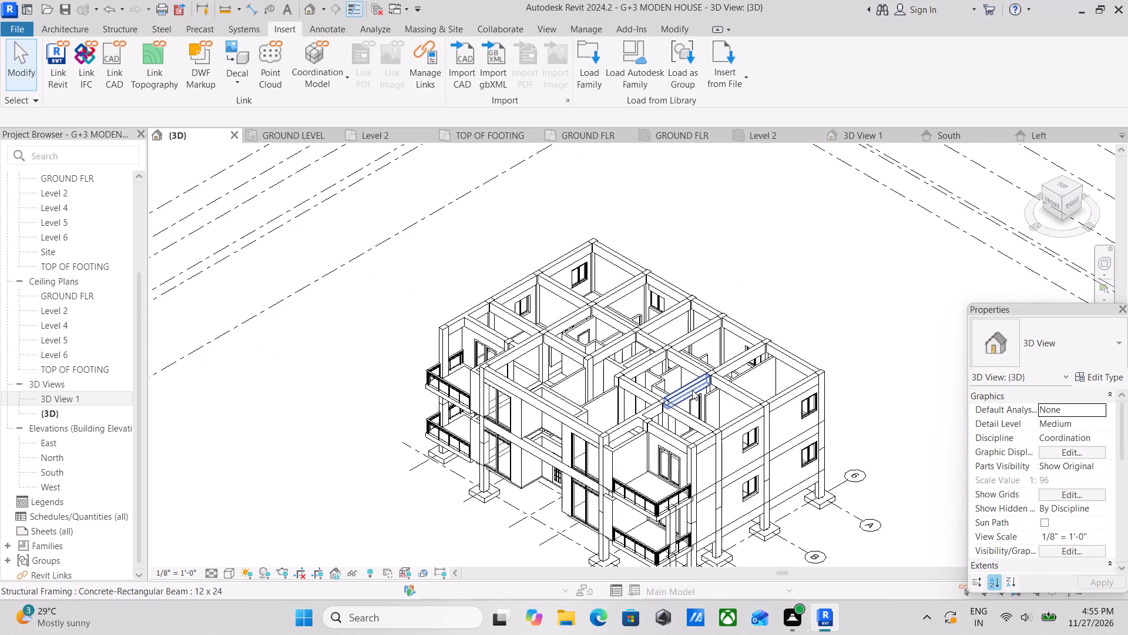
{"action": "scroll", "coordinate": [692, 390], "scroll_direction": "up", "scroll_amount": 2}
{"action": "scroll", "coordinate": [692, 390], "scroll_direction": "down", "scroll_amount": 7}
{"action": "scroll", "coordinate": [696, 390], "scroll_direction": "up", "scroll_amount": 7}
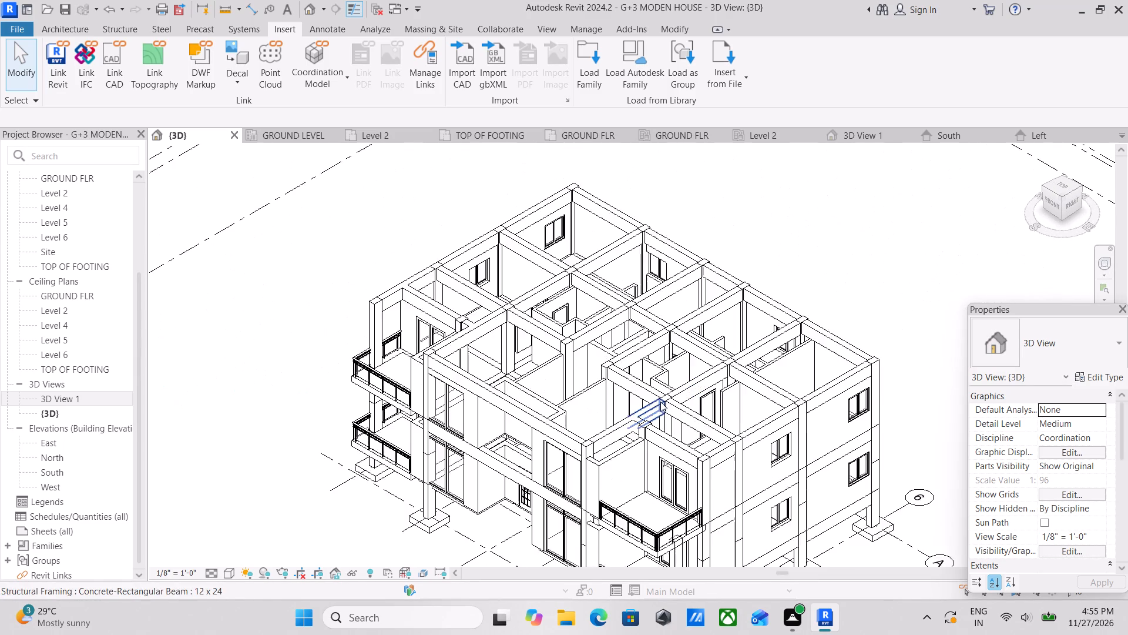
{"action": "scroll", "coordinate": [641, 413], "scroll_direction": "up", "scroll_amount": 1}
{"action": "middle_click_drag", "start_coordinate": [641, 413], "coordinate": [700, 355]}
{"action": "scroll", "coordinate": [700, 355], "scroll_direction": "up", "scroll_amount": 2}
{"action": "scroll", "coordinate": [604, 402], "scroll_direction": "down", "scroll_amount": 2}
{"action": "middle_click_drag", "start_coordinate": [601, 402], "coordinate": [548, 402]}
{"action": "middle_click_drag", "start_coordinate": [626, 439], "coordinate": [619, 439]}
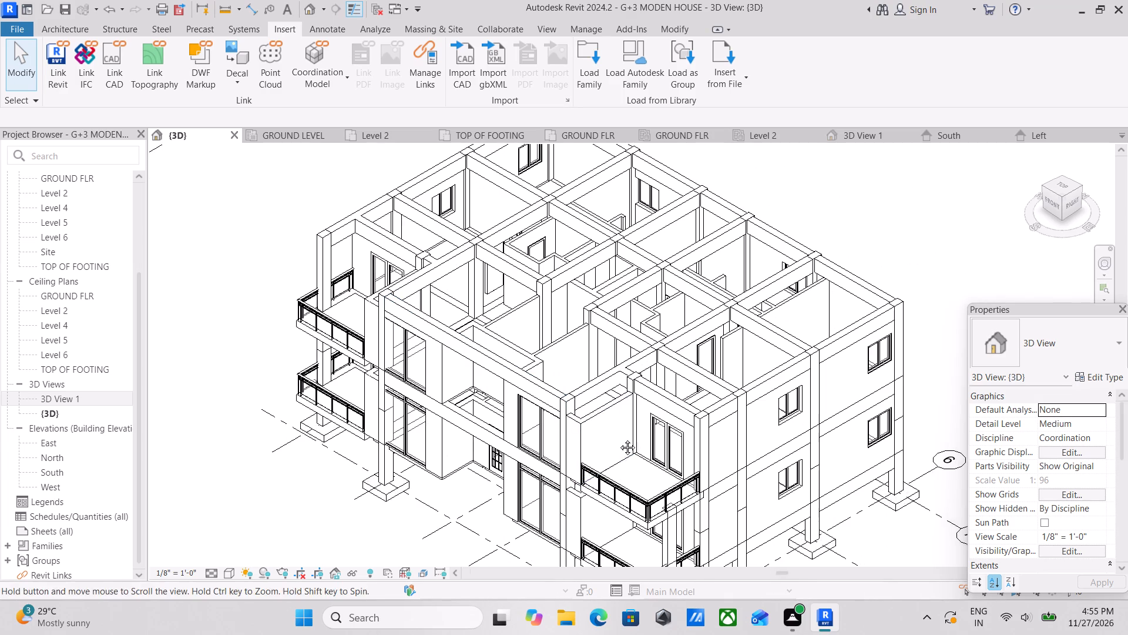
{"action": "middle_click_drag", "start_coordinate": [619, 439], "coordinate": [593, 439]}
{"action": "scroll", "coordinate": [573, 441], "scroll_direction": "up", "scroll_amount": 2}
{"action": "scroll", "coordinate": [367, 407], "scroll_direction": "up", "scroll_amount": 2}
{"action": "middle_click_drag", "start_coordinate": [414, 421], "coordinate": [523, 423]}
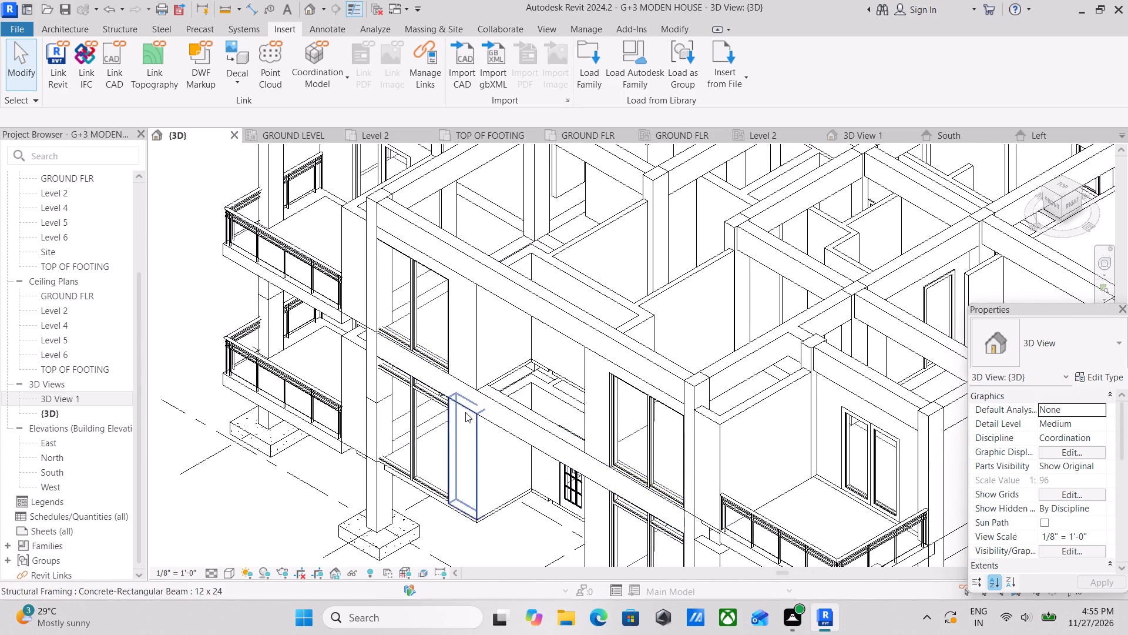
Delete the top-level 12 x 24 concrete beam spanning the front columns across the recessed entrance bay.
{"action": "scroll", "coordinate": [465, 412], "scroll_direction": "down", "scroll_amount": 1}
{"action": "middle_click_drag", "start_coordinate": [480, 411], "coordinate": [585, 412]}
{"action": "middle_click_drag", "start_coordinate": [616, 413], "coordinate": [667, 419]}
{"action": "middle_click_drag", "start_coordinate": [711, 374], "coordinate": [722, 419]}
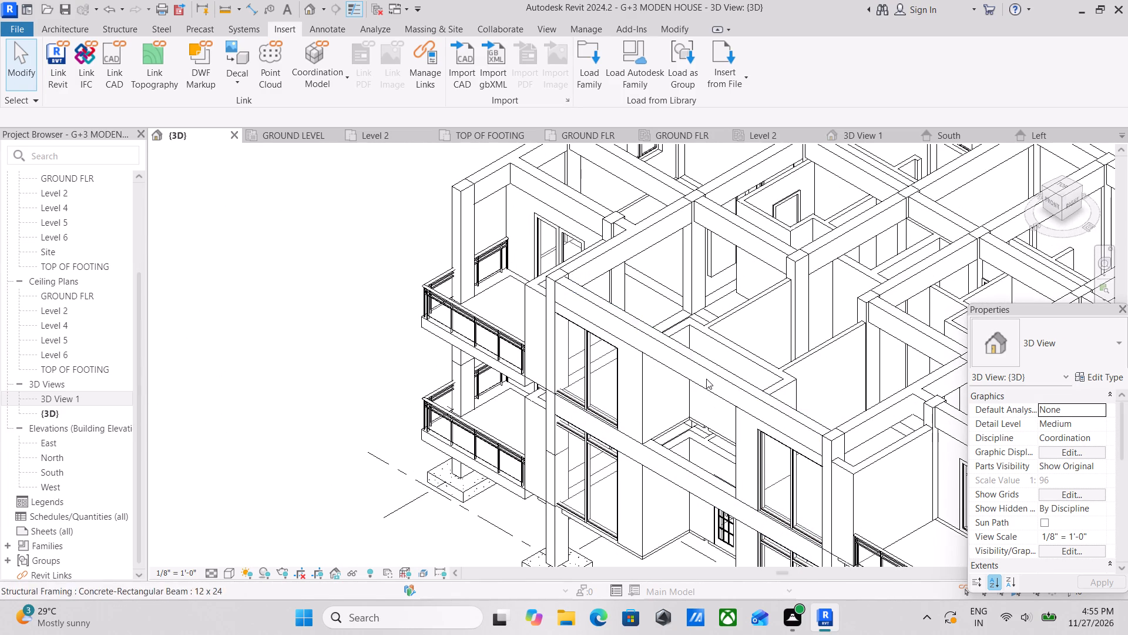
{"action": "middle_click_drag", "start_coordinate": [702, 376], "coordinate": [689, 394]}
{"action": "middle_click_drag", "start_coordinate": [774, 390], "coordinate": [773, 405]}
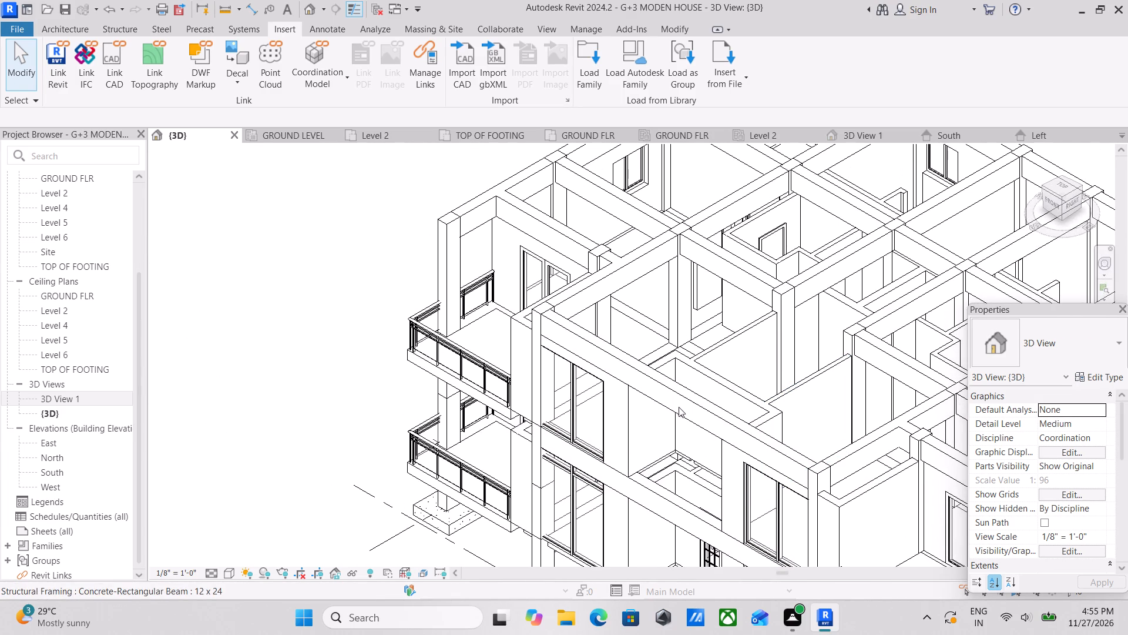
{"action": "left_click", "coordinate": [680, 405]}
{"action": "left_click", "coordinate": [676, 394]}
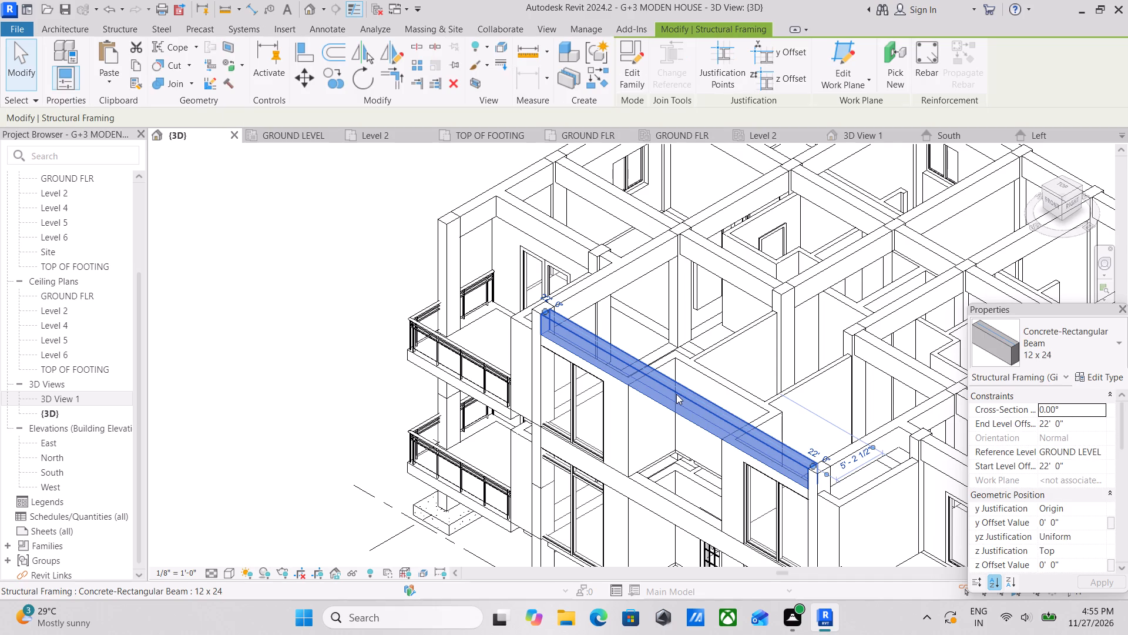
{"action": "right_click", "coordinate": [676, 394]}
{"action": "left_click", "coordinate": [704, 374]}
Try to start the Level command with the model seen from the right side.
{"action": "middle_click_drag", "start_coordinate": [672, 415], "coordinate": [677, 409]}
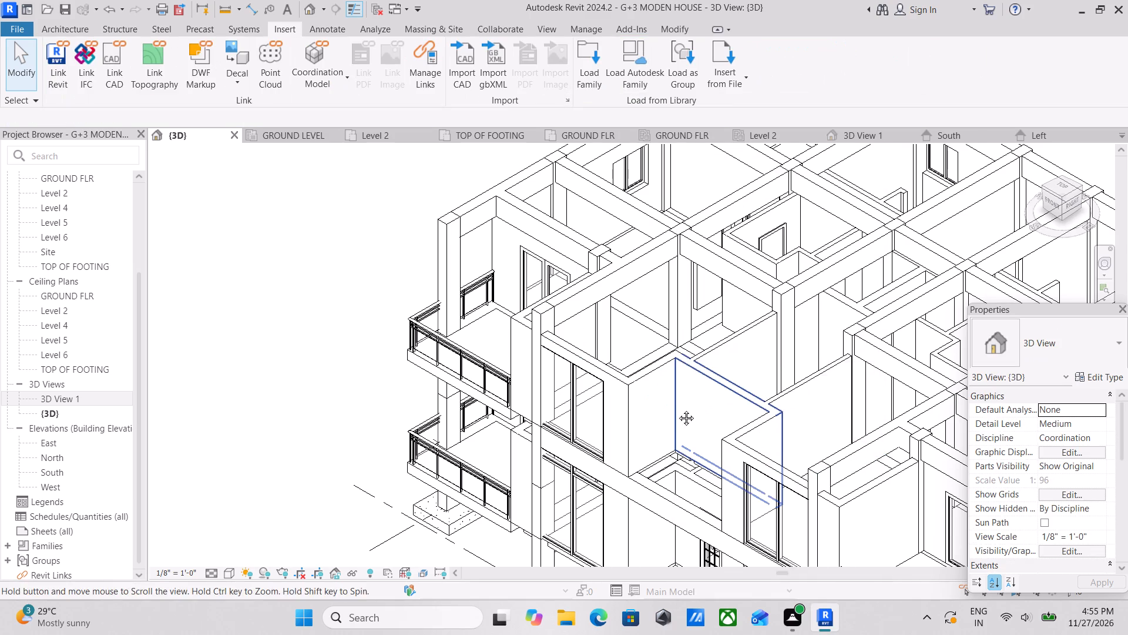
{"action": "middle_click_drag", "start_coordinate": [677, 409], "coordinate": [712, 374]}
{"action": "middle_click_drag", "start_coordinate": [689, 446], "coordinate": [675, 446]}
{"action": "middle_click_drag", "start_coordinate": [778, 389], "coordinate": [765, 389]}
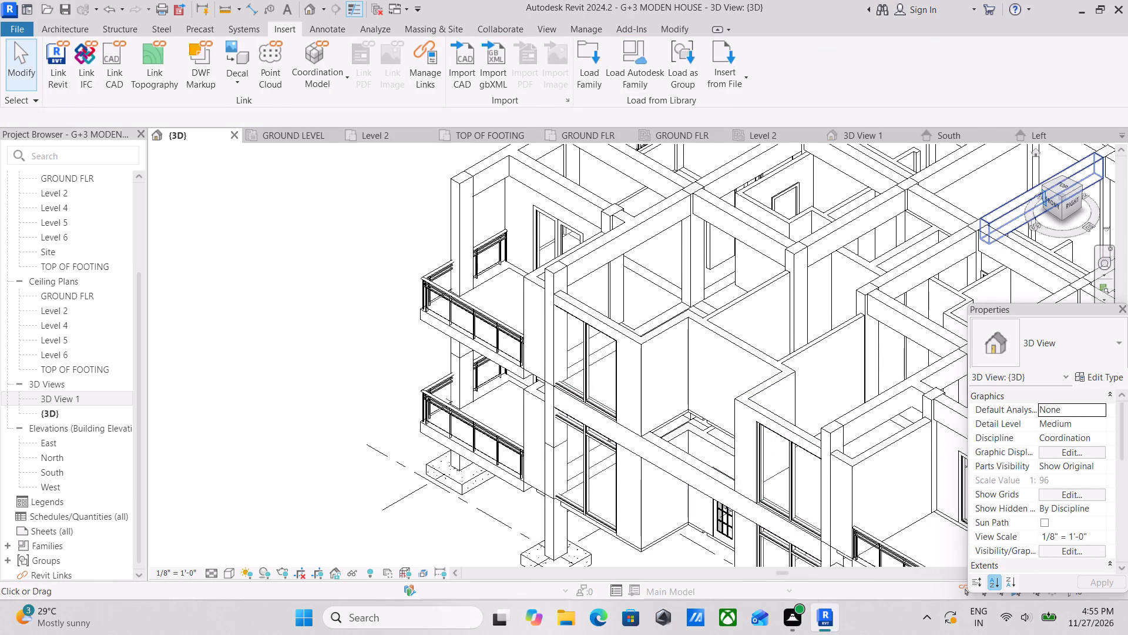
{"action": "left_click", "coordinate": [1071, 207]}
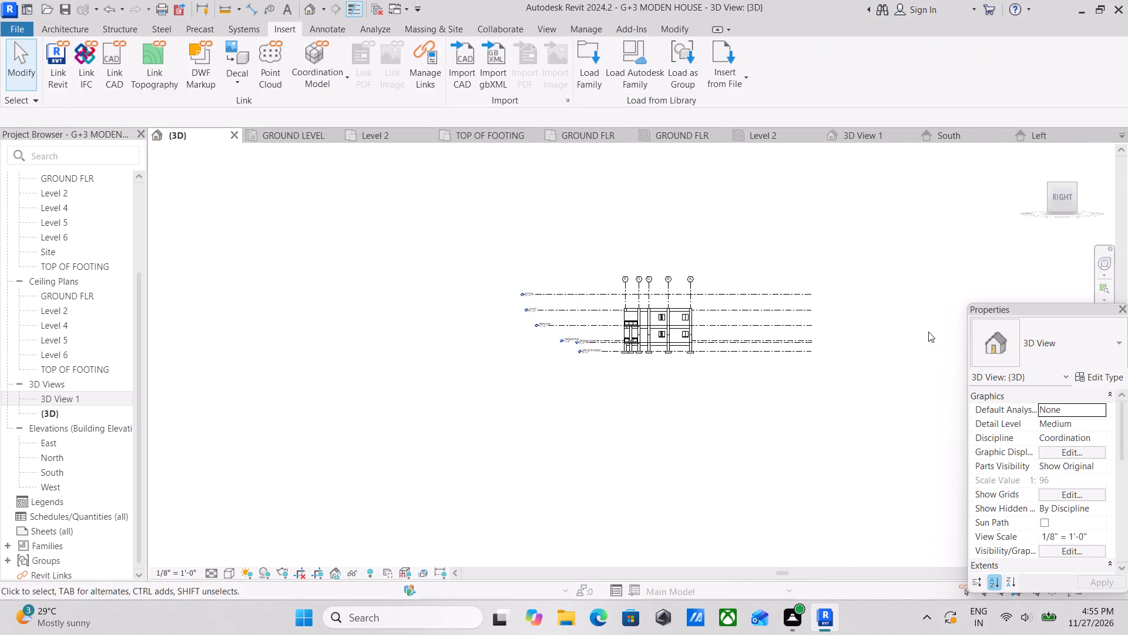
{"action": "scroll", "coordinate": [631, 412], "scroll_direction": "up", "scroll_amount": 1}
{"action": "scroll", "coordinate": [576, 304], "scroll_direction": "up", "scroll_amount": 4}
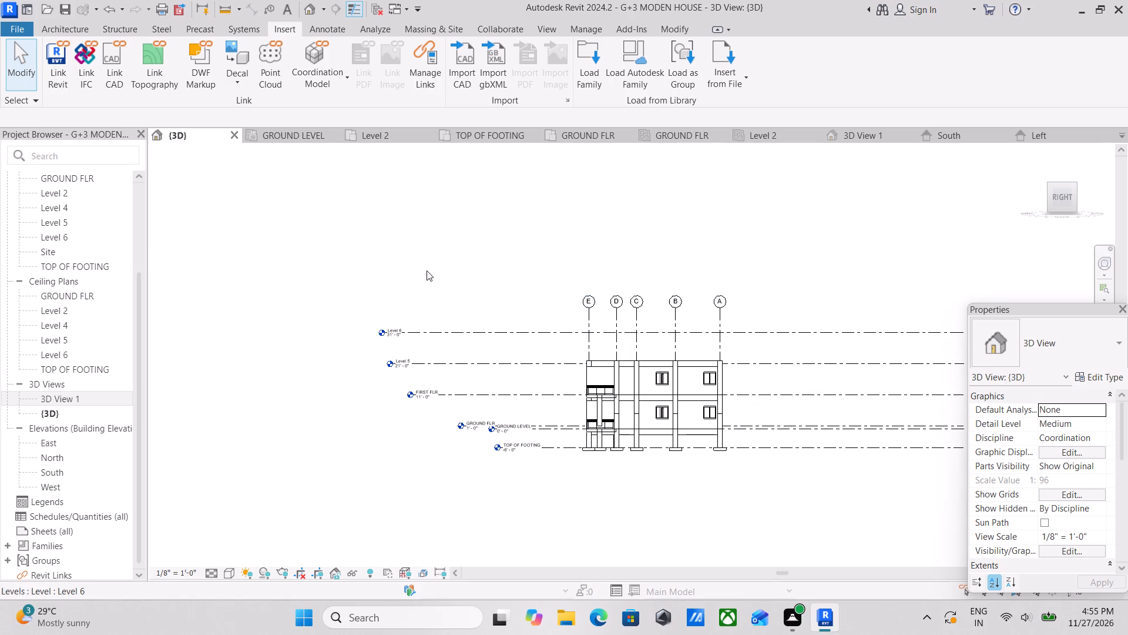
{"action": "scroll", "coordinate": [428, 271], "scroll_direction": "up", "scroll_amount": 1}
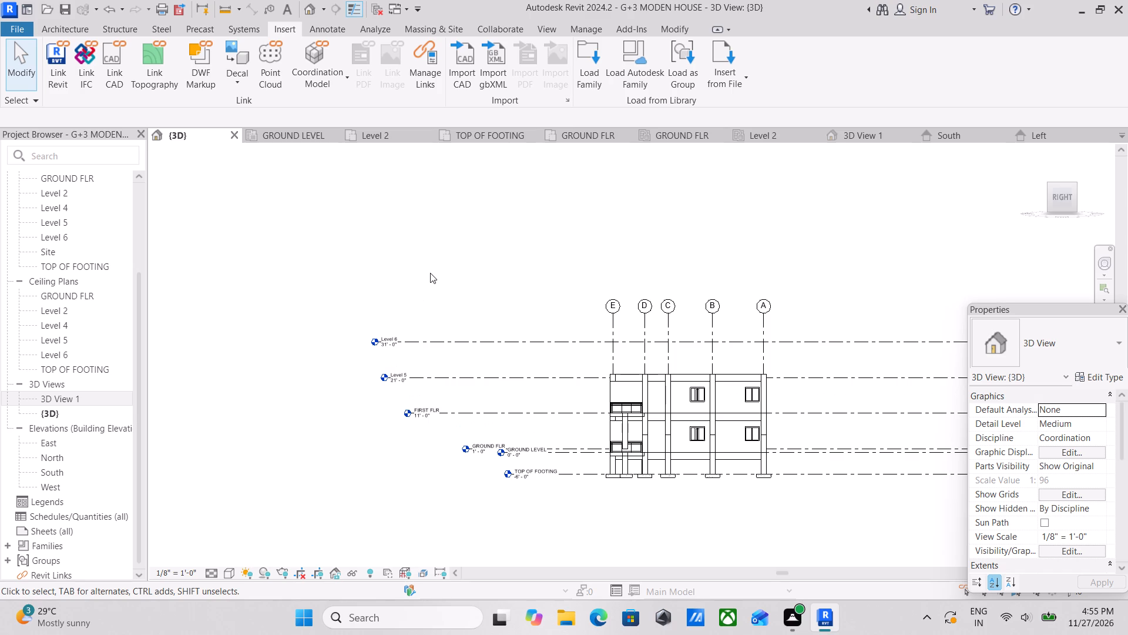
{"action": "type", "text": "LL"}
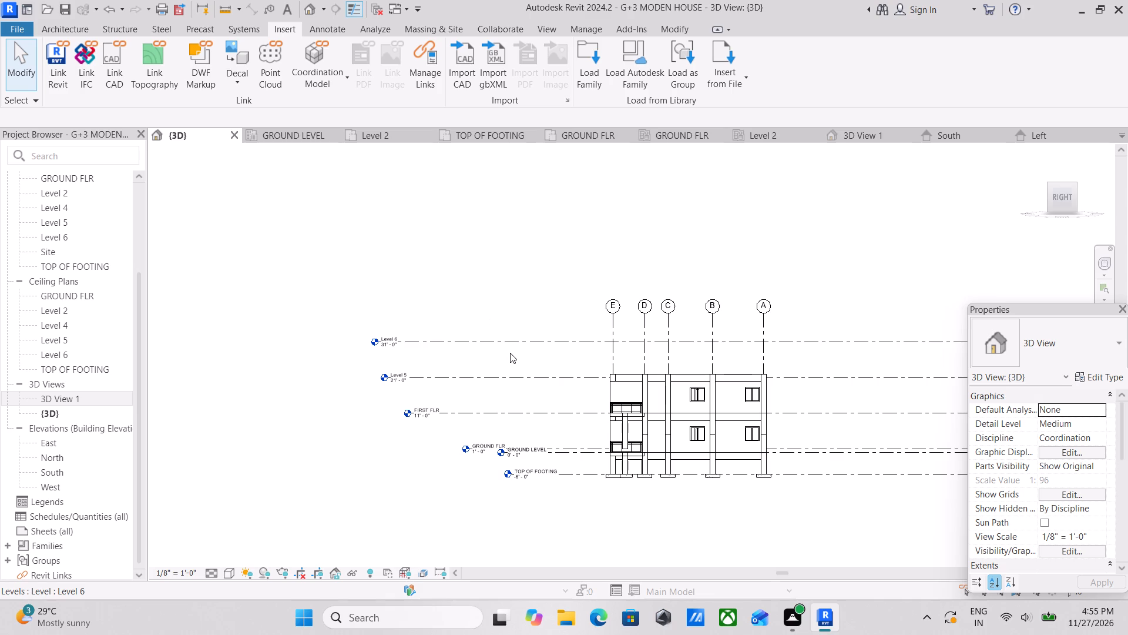
Examine the level lines from TOP OF FOOTING to Level 6 against the two storeys from the right side.
{"action": "scroll", "coordinate": [521, 347], "scroll_direction": "up", "scroll_amount": 4}
{"action": "middle_click_drag", "start_coordinate": [522, 348], "coordinate": [544, 435]}
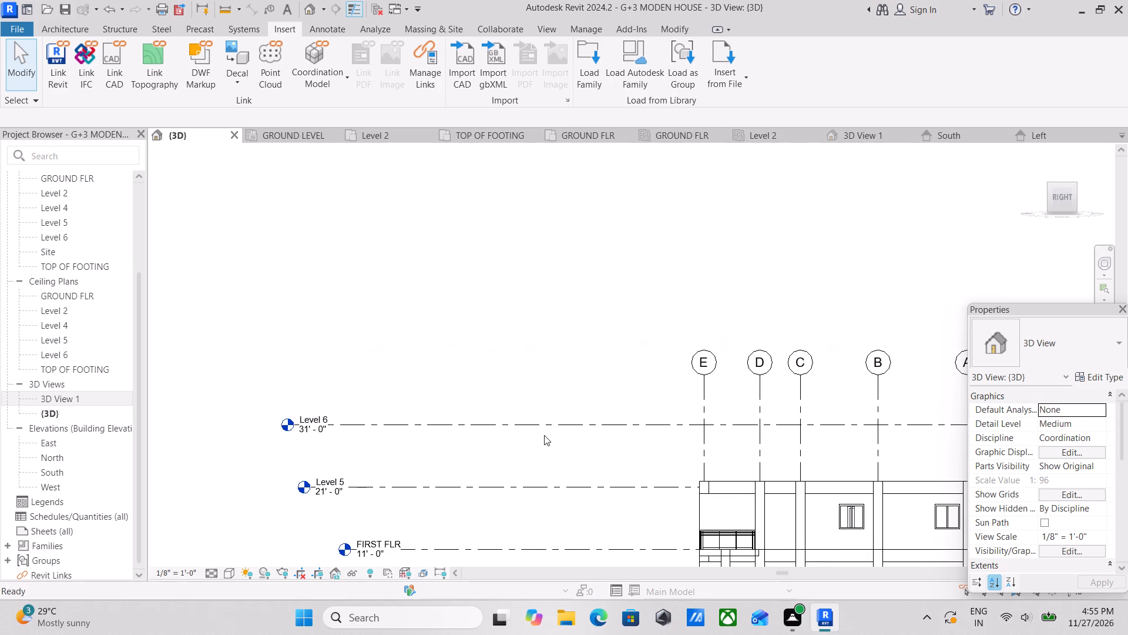
{"action": "middle_click_drag", "start_coordinate": [544, 435], "coordinate": [447, 399]}
{"action": "scroll", "coordinate": [454, 381], "scroll_direction": "up", "scroll_amount": 1}
{"action": "scroll", "coordinate": [454, 381], "scroll_direction": "down", "scroll_amount": 2}
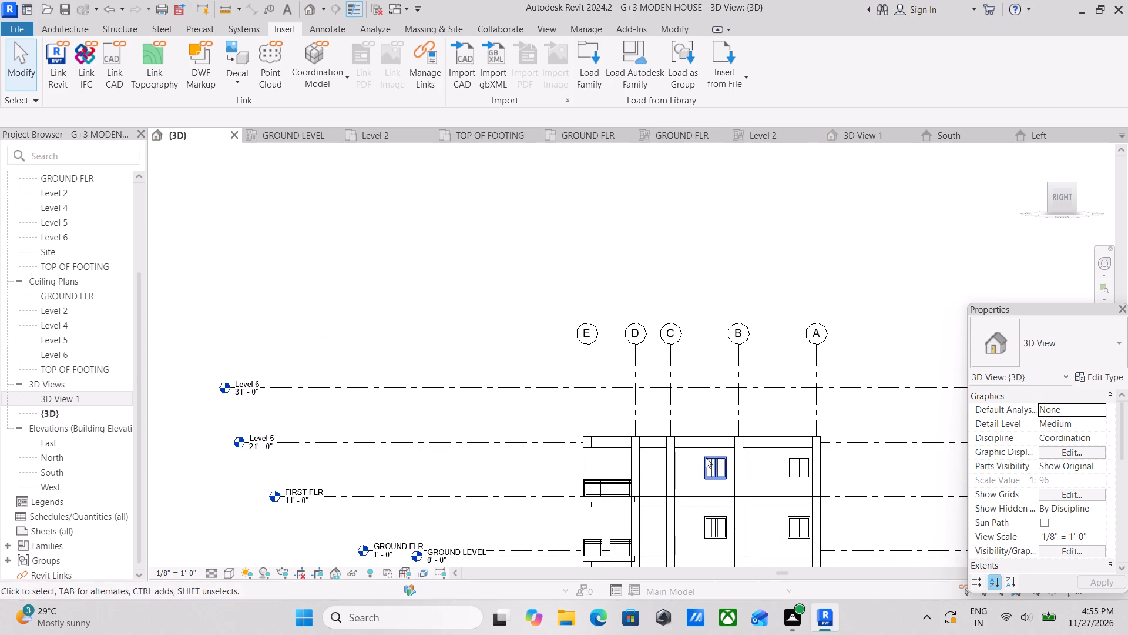
{"action": "middle_click_drag", "start_coordinate": [718, 459], "coordinate": [748, 404]}
{"action": "scroll", "coordinate": [744, 405], "scroll_direction": "down", "scroll_amount": 1}
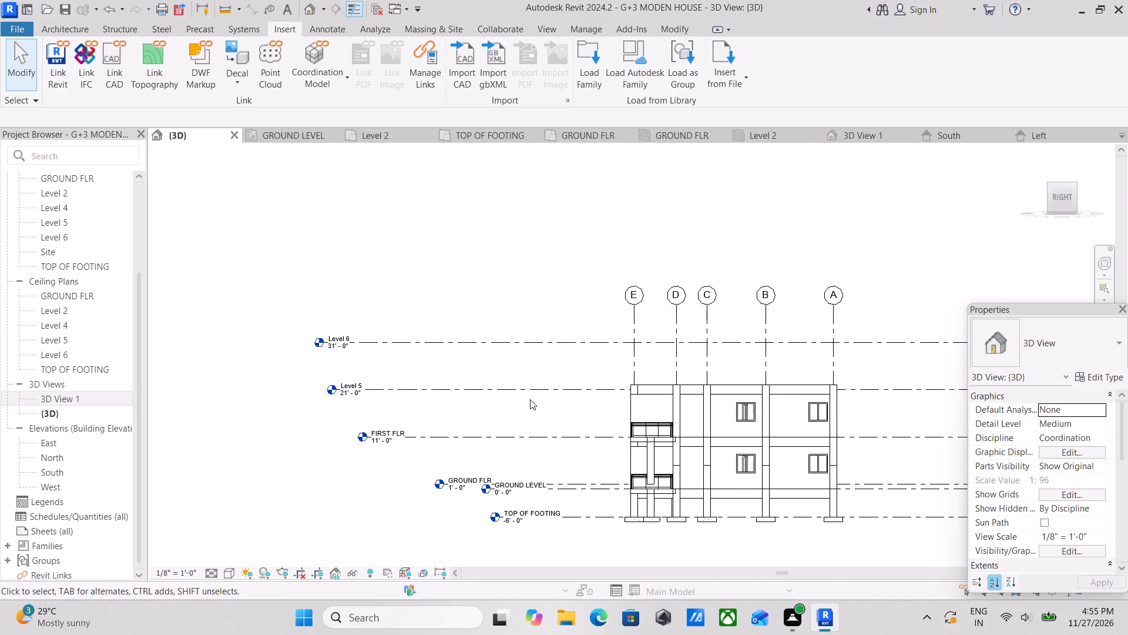
{"action": "middle_click_drag", "start_coordinate": [519, 404], "coordinate": [548, 434]}
{"action": "middle_click_drag", "start_coordinate": [592, 447], "coordinate": [531, 440]}
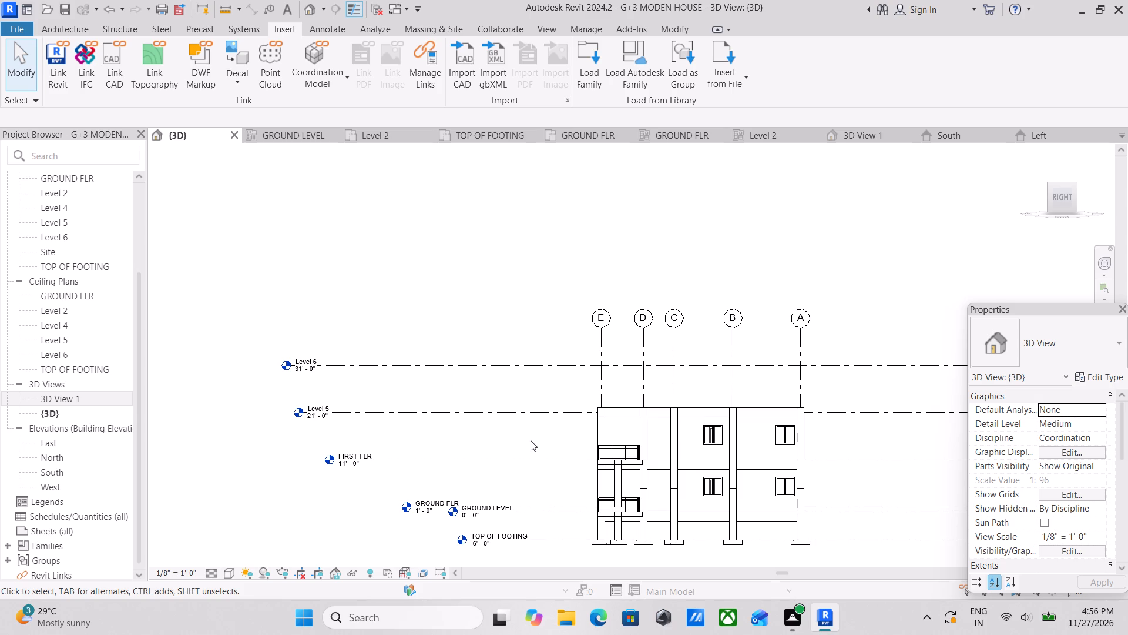
{"action": "scroll", "coordinate": [610, 487], "scroll_direction": "up", "scroll_amount": 2}
{"action": "scroll", "coordinate": [649, 416], "scroll_direction": "up", "scroll_amount": 1}
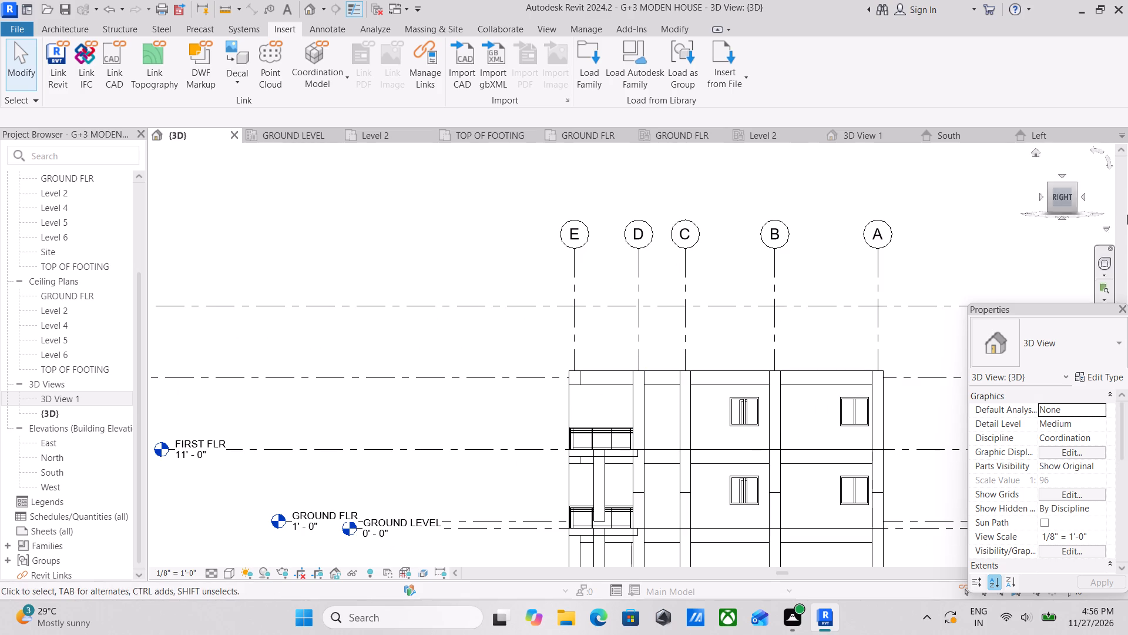
Examine the recessed front bay, upper walls and surrounding framing from the front-right corner.
{"action": "left_click", "coordinate": [1049, 183]}
{"action": "scroll", "coordinate": [798, 427], "scroll_direction": "up", "scroll_amount": 4}
{"action": "scroll", "coordinate": [646, 444], "scroll_direction": "up", "scroll_amount": 3}
{"action": "middle_click_drag", "start_coordinate": [724, 448], "coordinate": [794, 452]}
{"action": "scroll", "coordinate": [794, 452], "scroll_direction": "up", "scroll_amount": 2}
{"action": "scroll", "coordinate": [641, 365], "scroll_direction": "up", "scroll_amount": 2}
{"action": "middle_click_drag", "start_coordinate": [641, 363], "coordinate": [636, 430]}
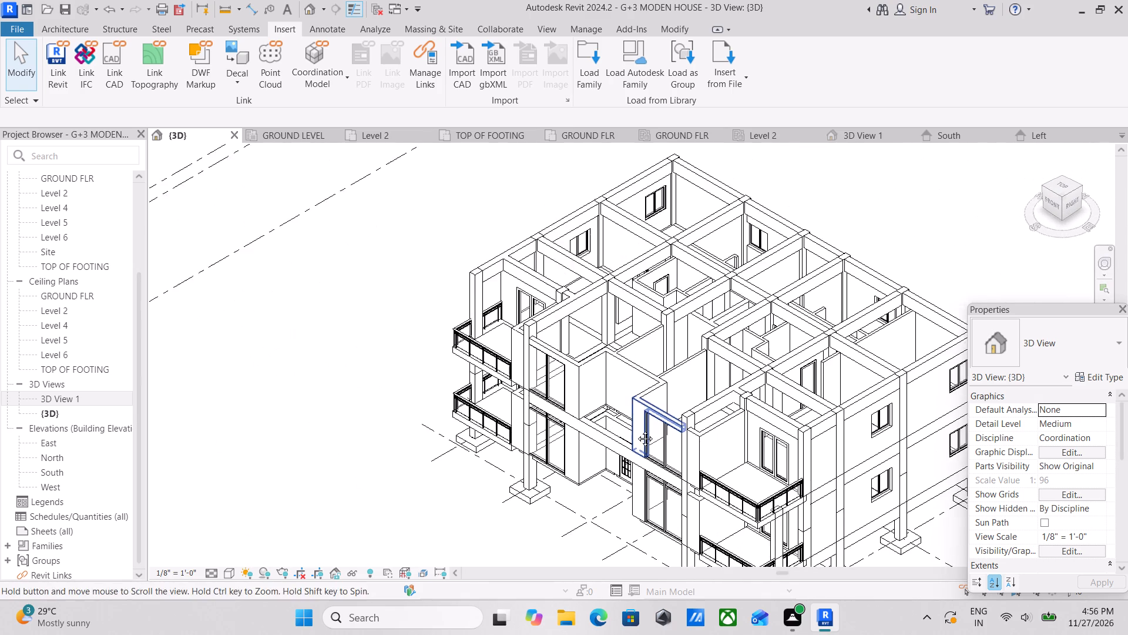
{"action": "middle_click_drag", "start_coordinate": [636, 430], "coordinate": [636, 440]}
{"action": "scroll", "coordinate": [636, 442], "scroll_direction": "up", "scroll_amount": 2}
{"action": "scroll", "coordinate": [568, 464], "scroll_direction": "up", "scroll_amount": 2}
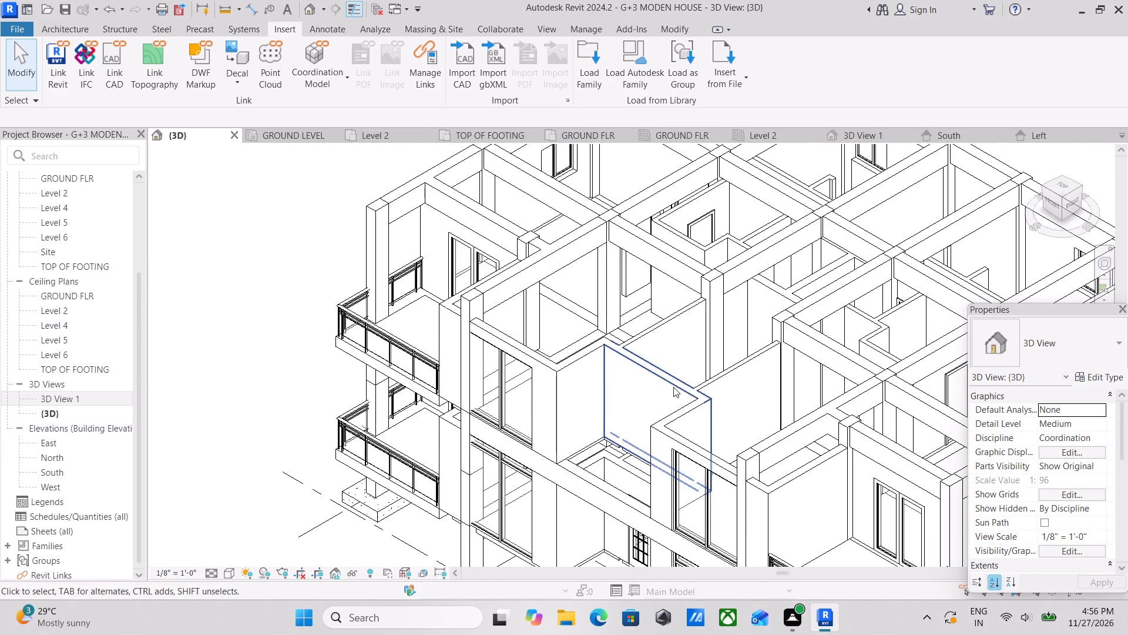
{"action": "middle_click_drag", "start_coordinate": [627, 409], "coordinate": [698, 379]}
{"action": "scroll", "coordinate": [634, 389], "scroll_direction": "down", "scroll_amount": 1}
{"action": "middle_click_drag", "start_coordinate": [633, 389], "coordinate": [589, 405]}
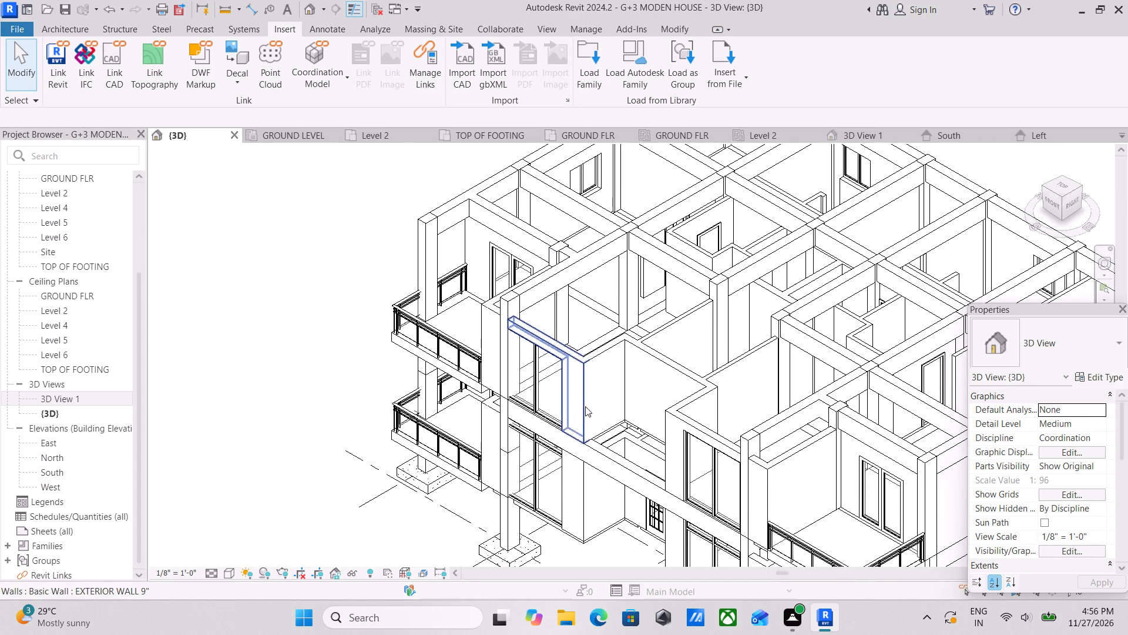
{"action": "scroll", "coordinate": [685, 383], "scroll_direction": "down", "scroll_amount": 1}
{"action": "middle_click_drag", "start_coordinate": [663, 402], "coordinate": [618, 417]}
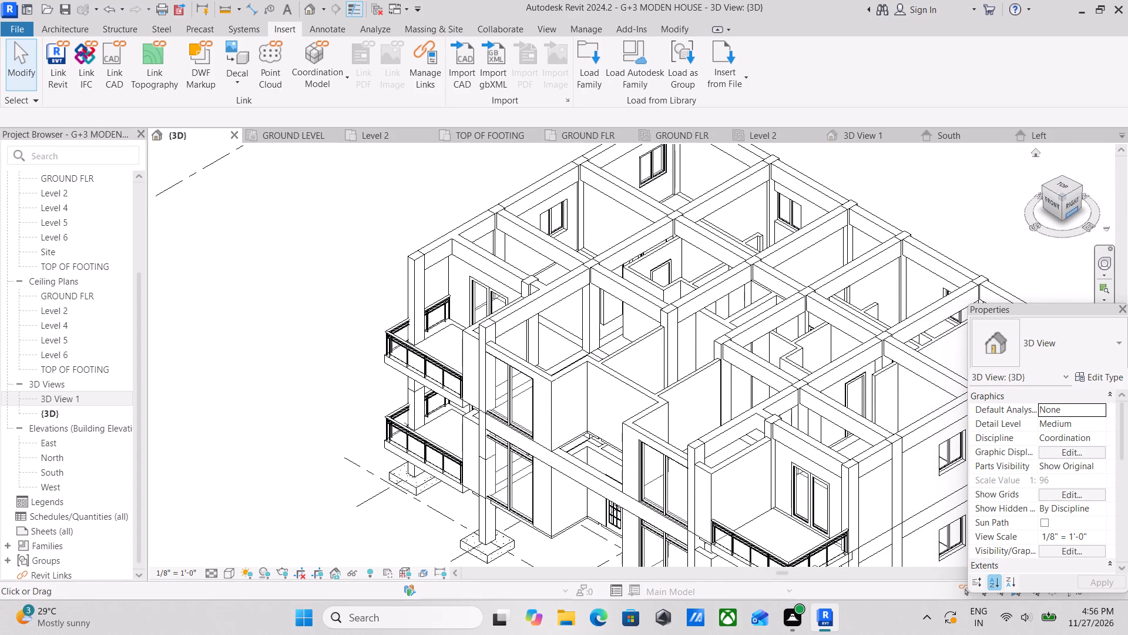
Examine the right side for the balcony columns, first-floor exterior wall and their alignment with the levels.
{"action": "left_click", "coordinate": [1072, 206]}
{"action": "scroll", "coordinate": [605, 350], "scroll_direction": "up", "scroll_amount": 3}
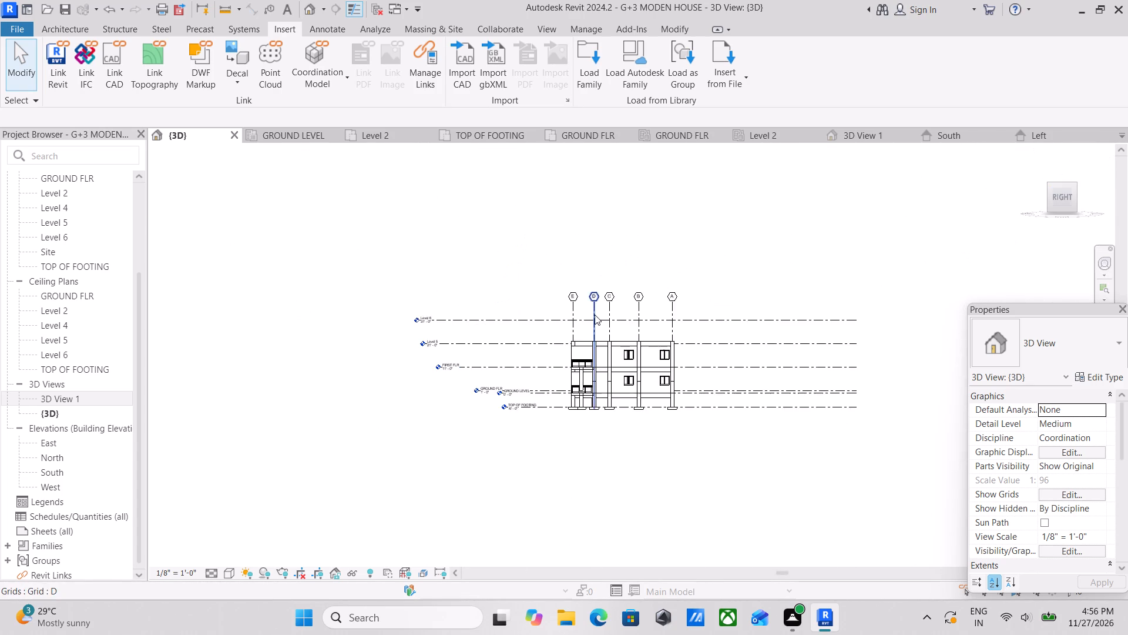
{"action": "scroll", "coordinate": [595, 315], "scroll_direction": "up", "scroll_amount": 3}
{"action": "scroll", "coordinate": [569, 357], "scroll_direction": "up", "scroll_amount": 3}
{"action": "left_click", "coordinate": [560, 377]}
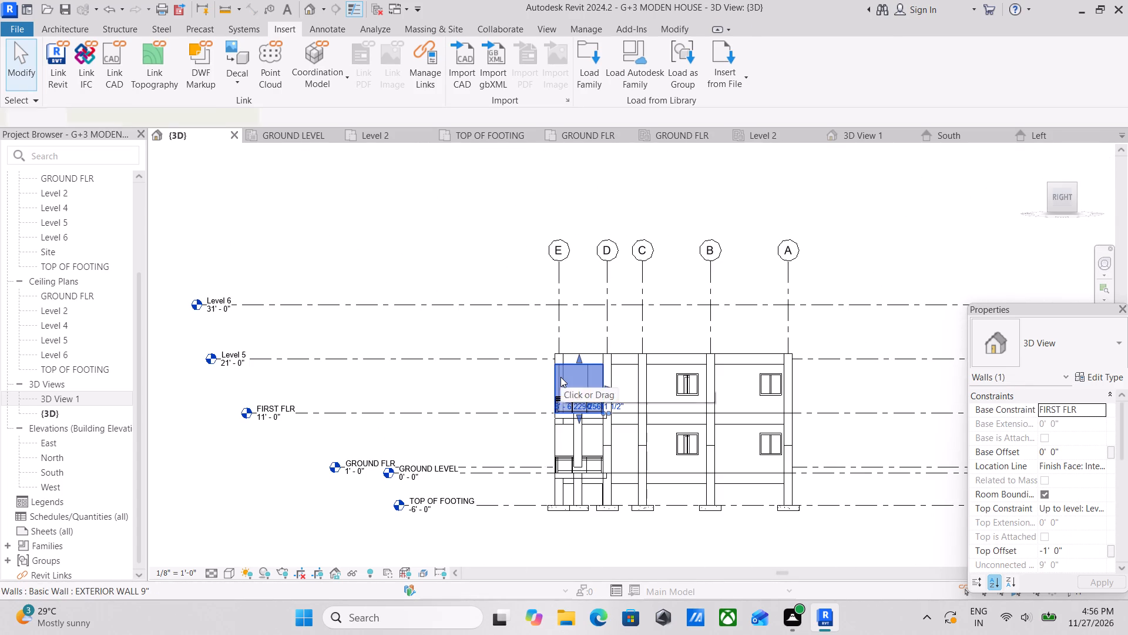
{"action": "scroll", "coordinate": [619, 393], "scroll_direction": "down", "scroll_amount": 1}
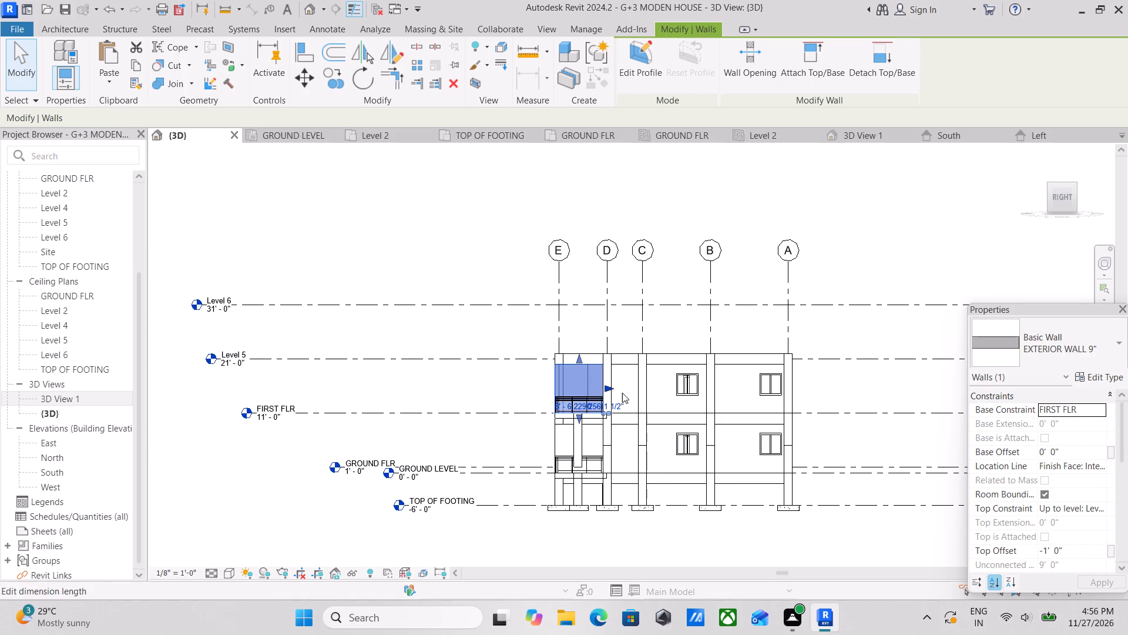
{"action": "scroll", "coordinate": [585, 429], "scroll_direction": "up", "scroll_amount": 1}
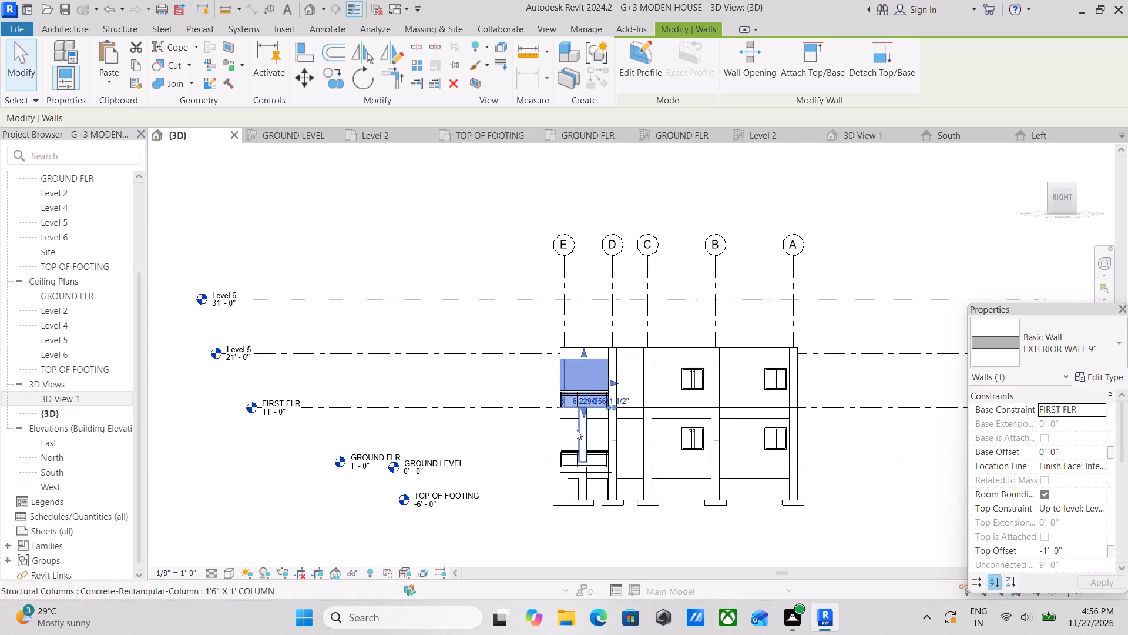
{"action": "scroll", "coordinate": [577, 429], "scroll_direction": "down", "scroll_amount": 1}
{"action": "key", "text": "Escape"}
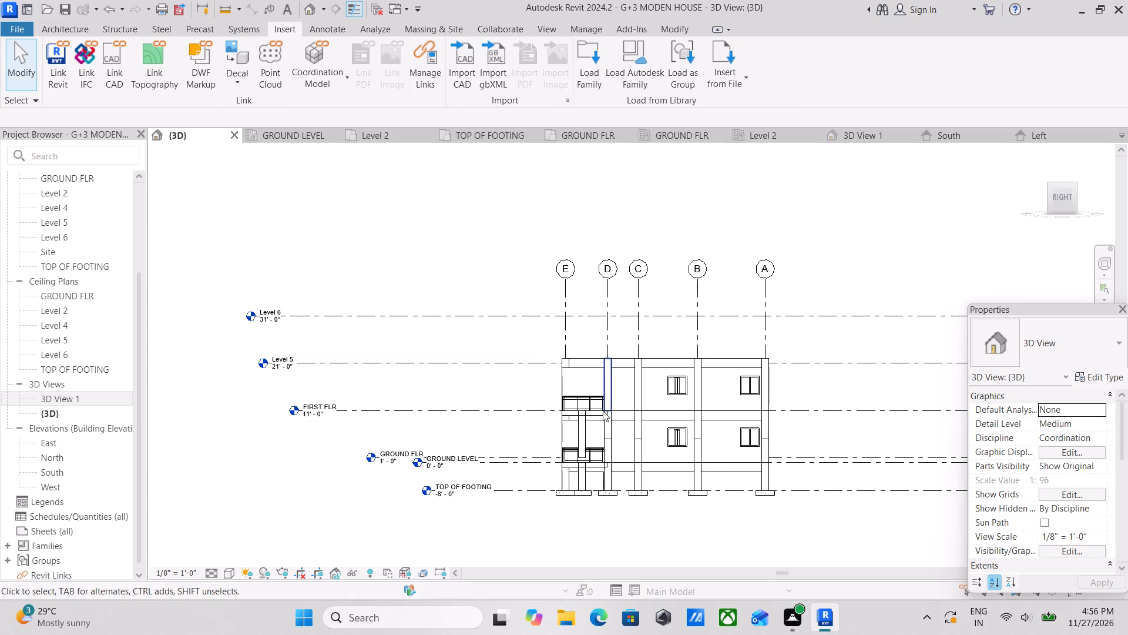
{"action": "scroll", "coordinate": [612, 407], "scroll_direction": "up", "scroll_amount": 1}
{"action": "left_click", "coordinate": [1052, 187]}
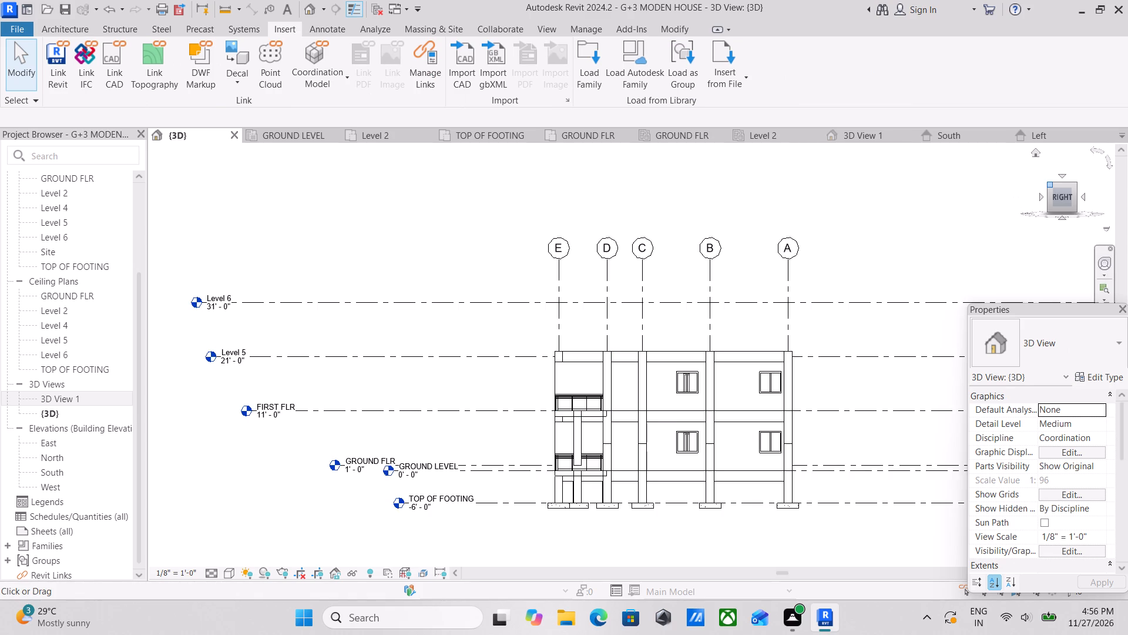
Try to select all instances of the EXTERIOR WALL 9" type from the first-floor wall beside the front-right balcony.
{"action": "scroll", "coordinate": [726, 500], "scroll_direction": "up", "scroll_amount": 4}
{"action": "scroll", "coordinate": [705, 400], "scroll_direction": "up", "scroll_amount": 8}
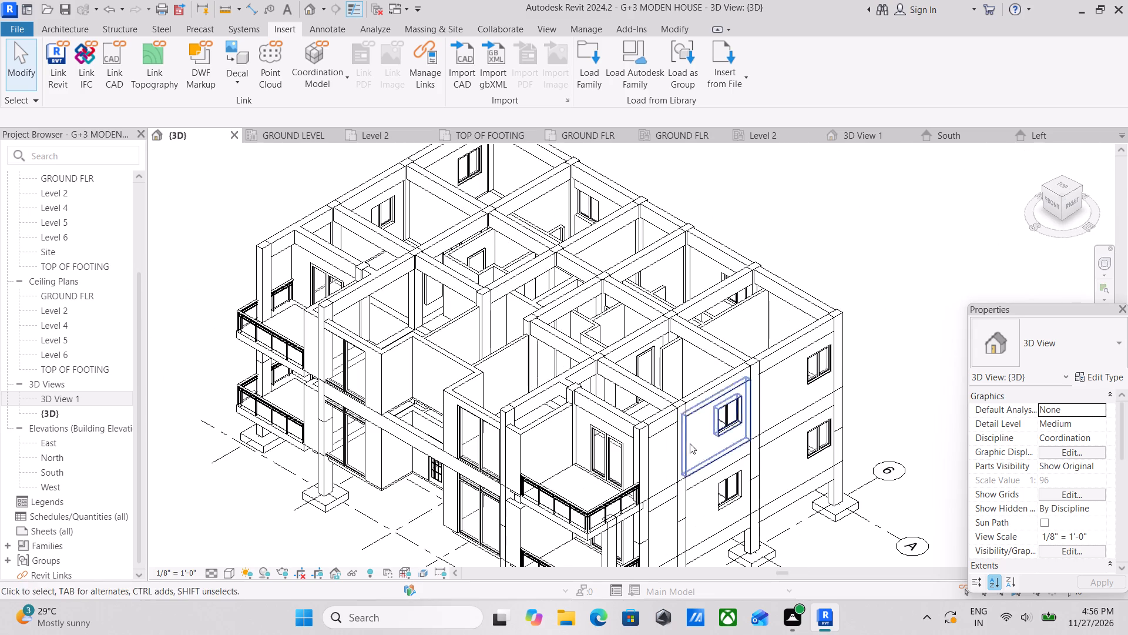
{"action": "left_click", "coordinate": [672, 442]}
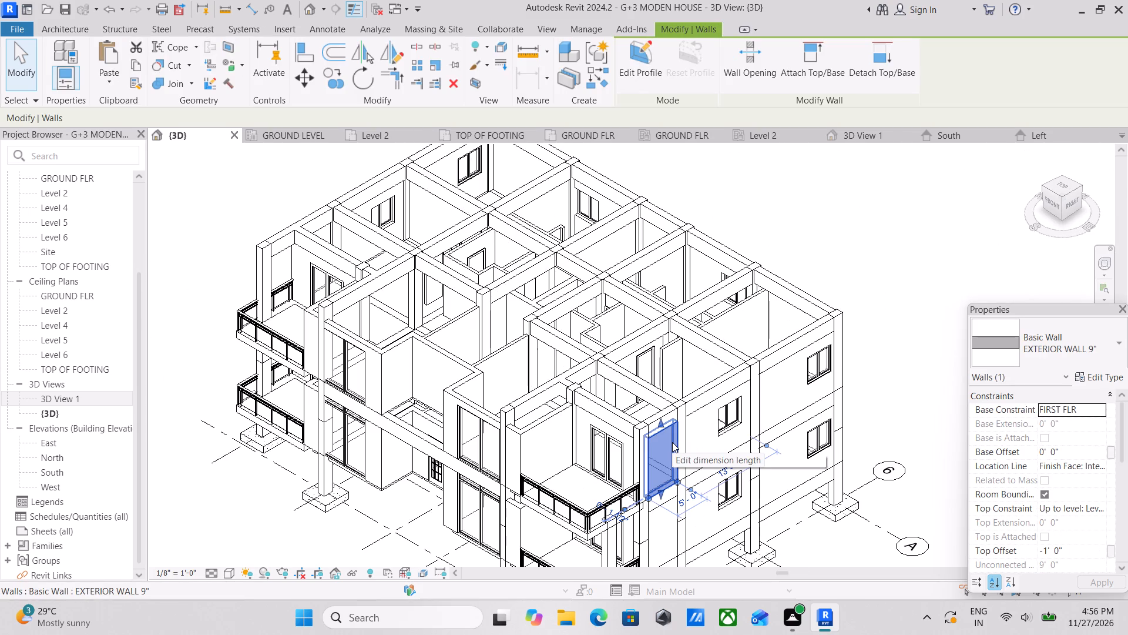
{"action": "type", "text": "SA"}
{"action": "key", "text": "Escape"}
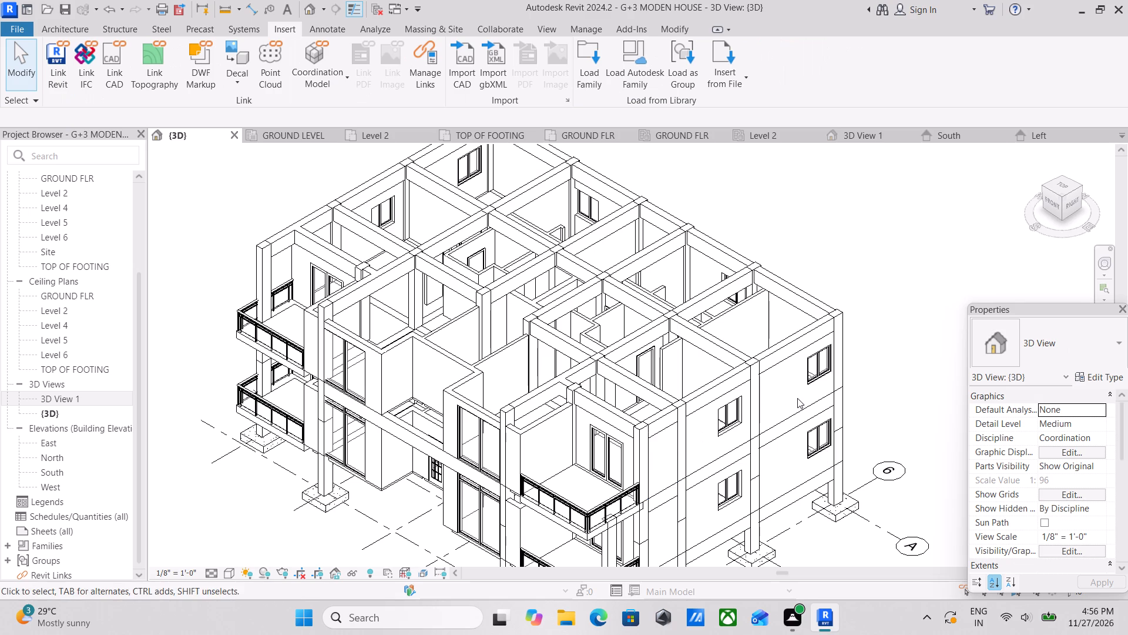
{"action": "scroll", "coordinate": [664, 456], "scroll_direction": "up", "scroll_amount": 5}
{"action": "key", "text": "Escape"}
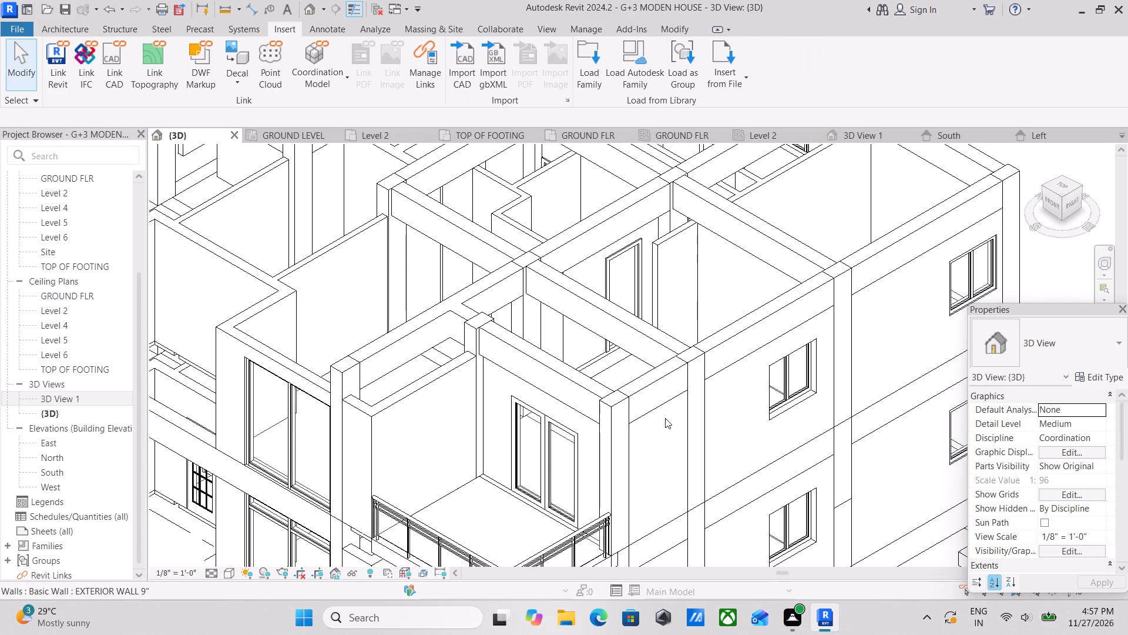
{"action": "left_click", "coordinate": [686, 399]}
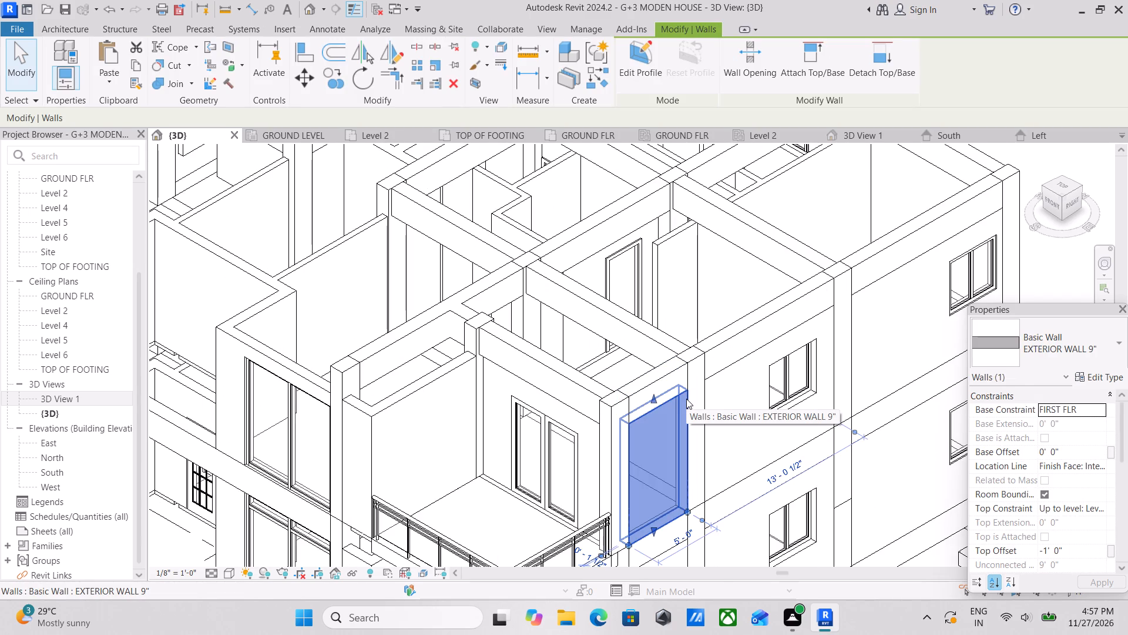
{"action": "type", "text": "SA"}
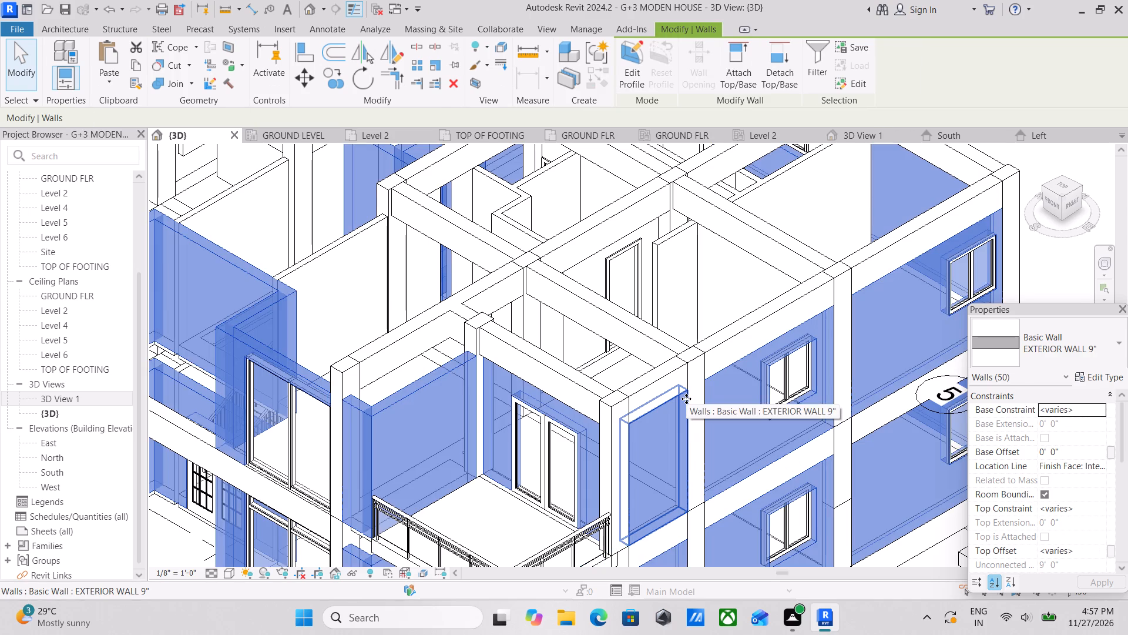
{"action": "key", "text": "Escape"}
Examine the two storeys against the level lines from the right side, and the balconies and walls from the front-right corner.
{"action": "left_click", "coordinate": [1074, 206]}
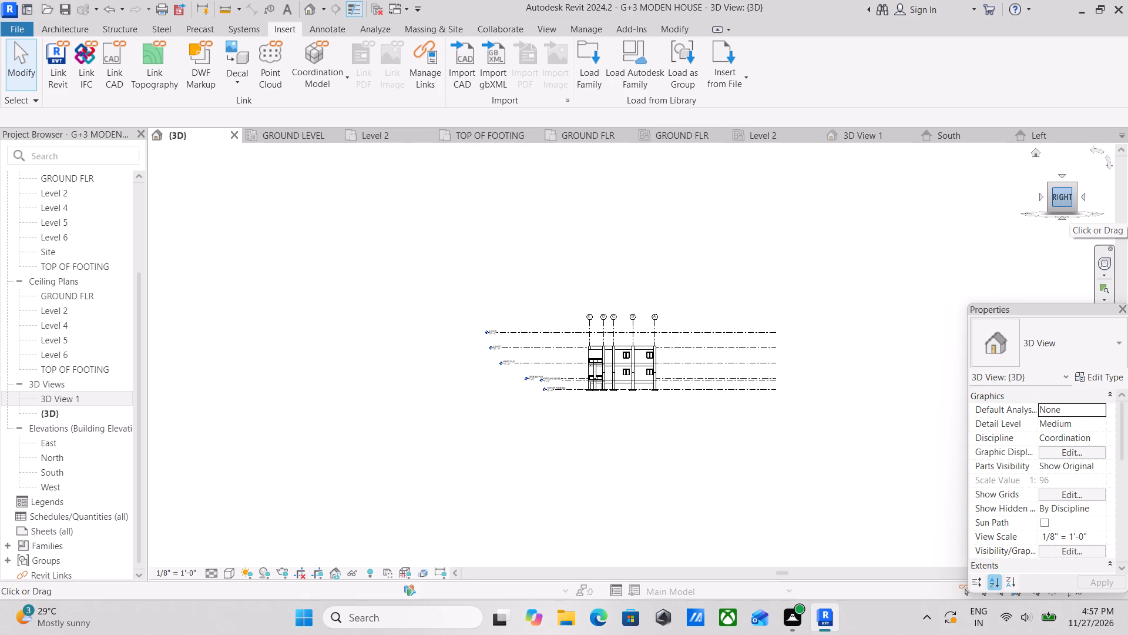
{"action": "scroll", "coordinate": [902, 251], "scroll_direction": "up", "scroll_amount": 3}
{"action": "scroll", "coordinate": [505, 366], "scroll_direction": "up", "scroll_amount": 3}
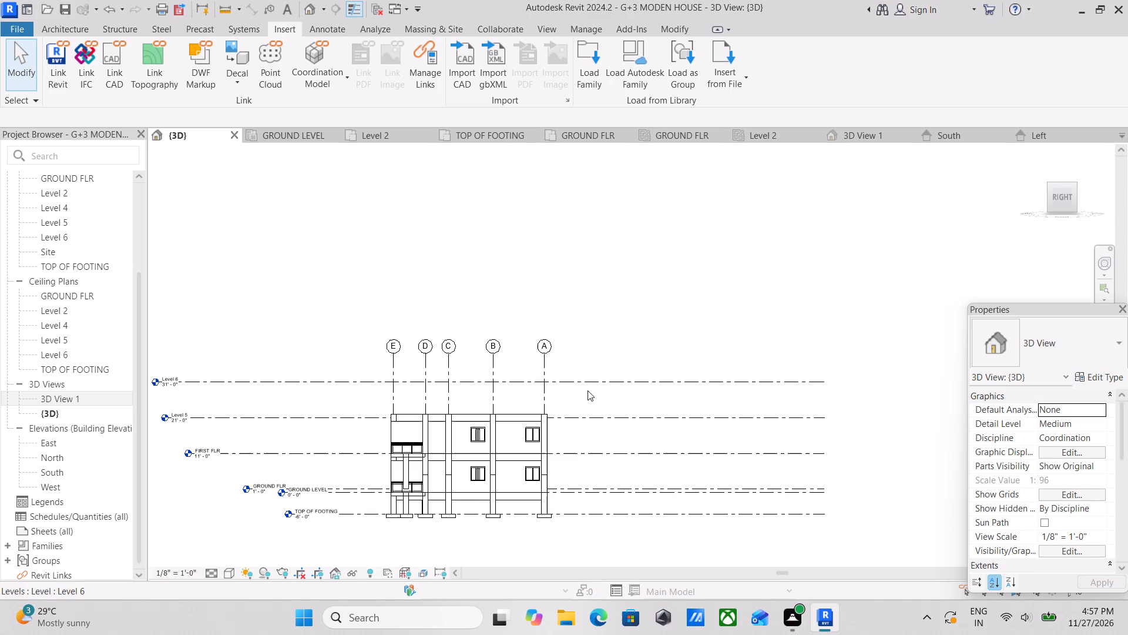
{"action": "scroll", "coordinate": [607, 390], "scroll_direction": "up", "scroll_amount": 1}
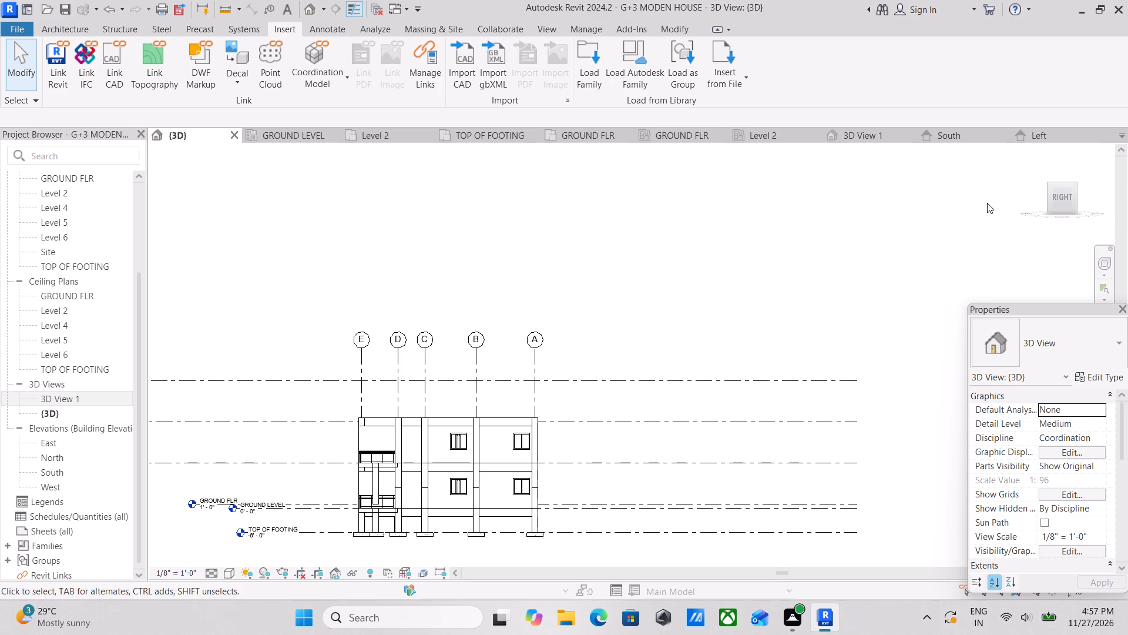
{"action": "left_click", "coordinate": [1052, 185]}
{"action": "scroll", "coordinate": [585, 502], "scroll_direction": "up", "scroll_amount": 13}
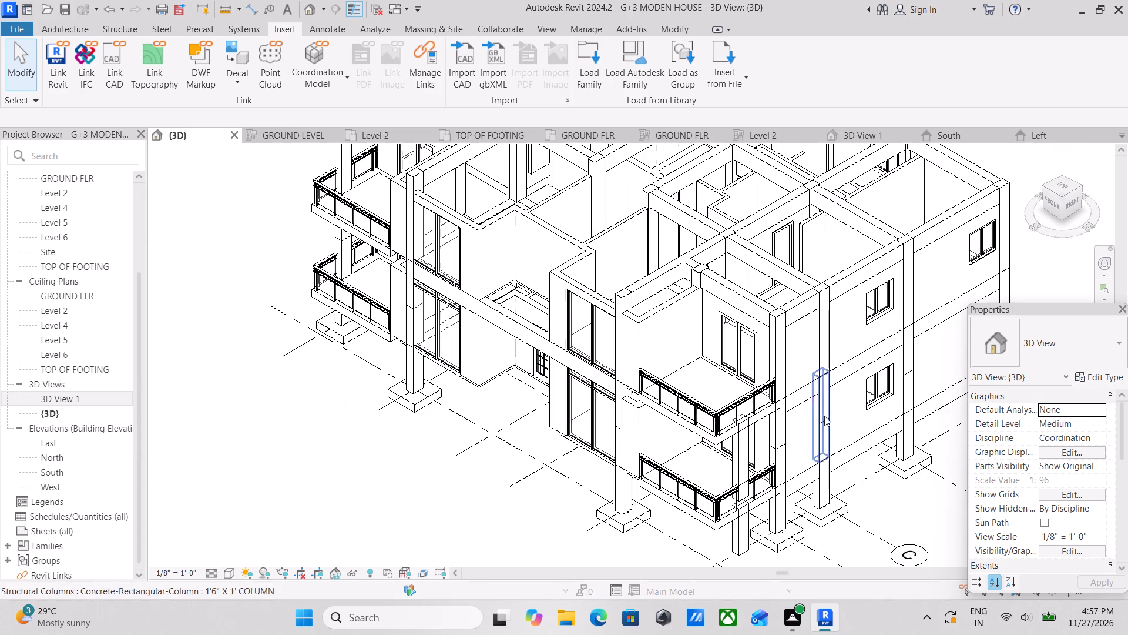
{"action": "scroll", "coordinate": [830, 352], "scroll_direction": "up", "scroll_amount": 2}
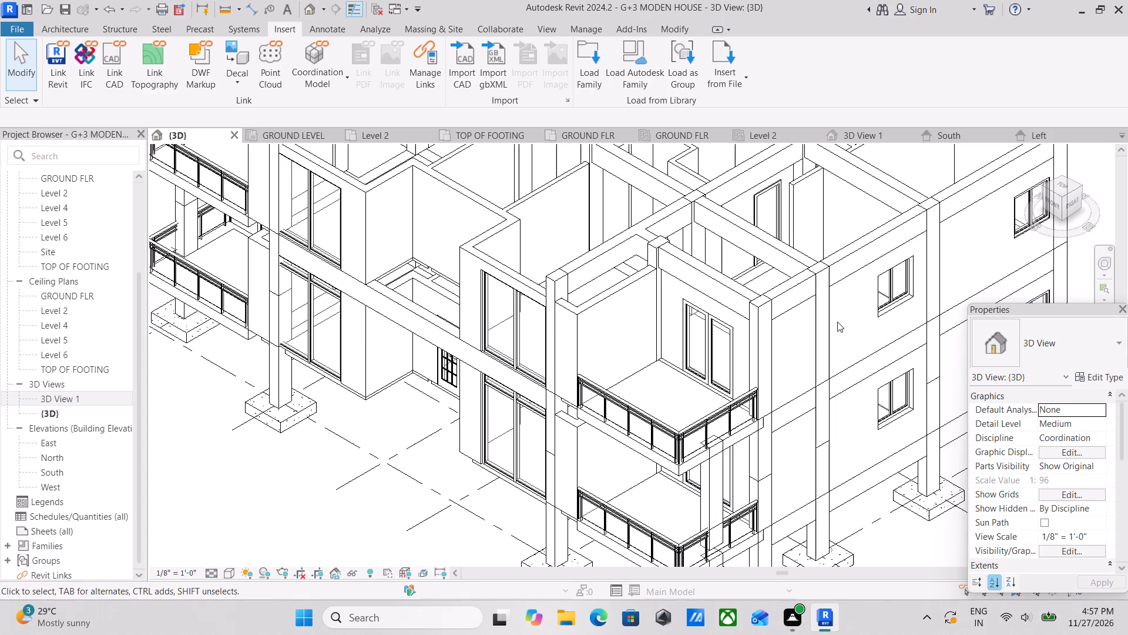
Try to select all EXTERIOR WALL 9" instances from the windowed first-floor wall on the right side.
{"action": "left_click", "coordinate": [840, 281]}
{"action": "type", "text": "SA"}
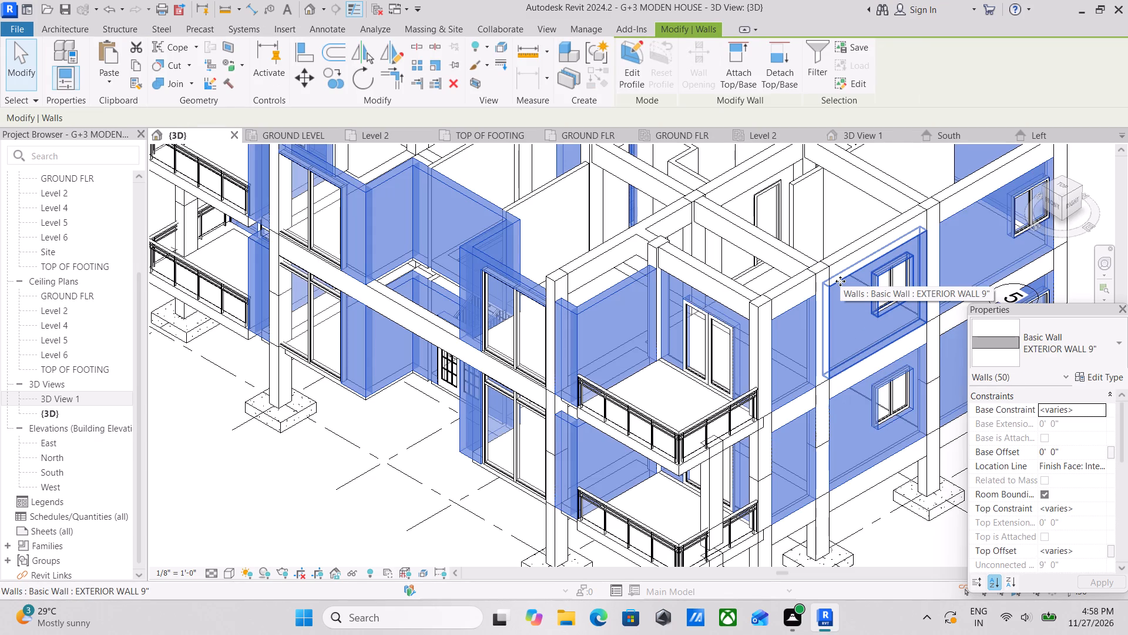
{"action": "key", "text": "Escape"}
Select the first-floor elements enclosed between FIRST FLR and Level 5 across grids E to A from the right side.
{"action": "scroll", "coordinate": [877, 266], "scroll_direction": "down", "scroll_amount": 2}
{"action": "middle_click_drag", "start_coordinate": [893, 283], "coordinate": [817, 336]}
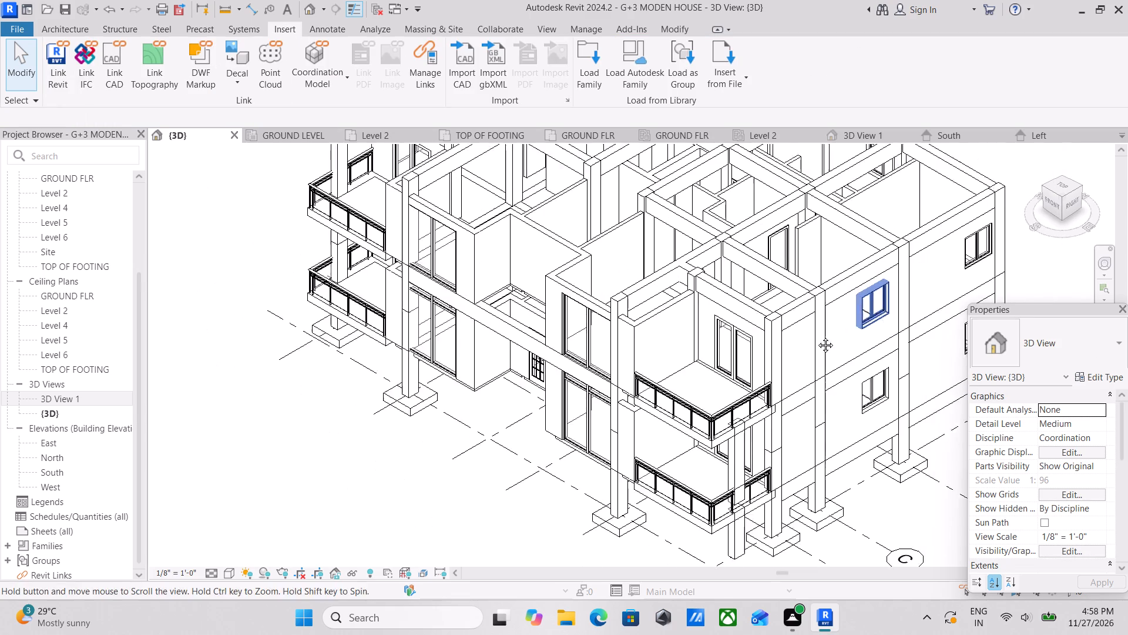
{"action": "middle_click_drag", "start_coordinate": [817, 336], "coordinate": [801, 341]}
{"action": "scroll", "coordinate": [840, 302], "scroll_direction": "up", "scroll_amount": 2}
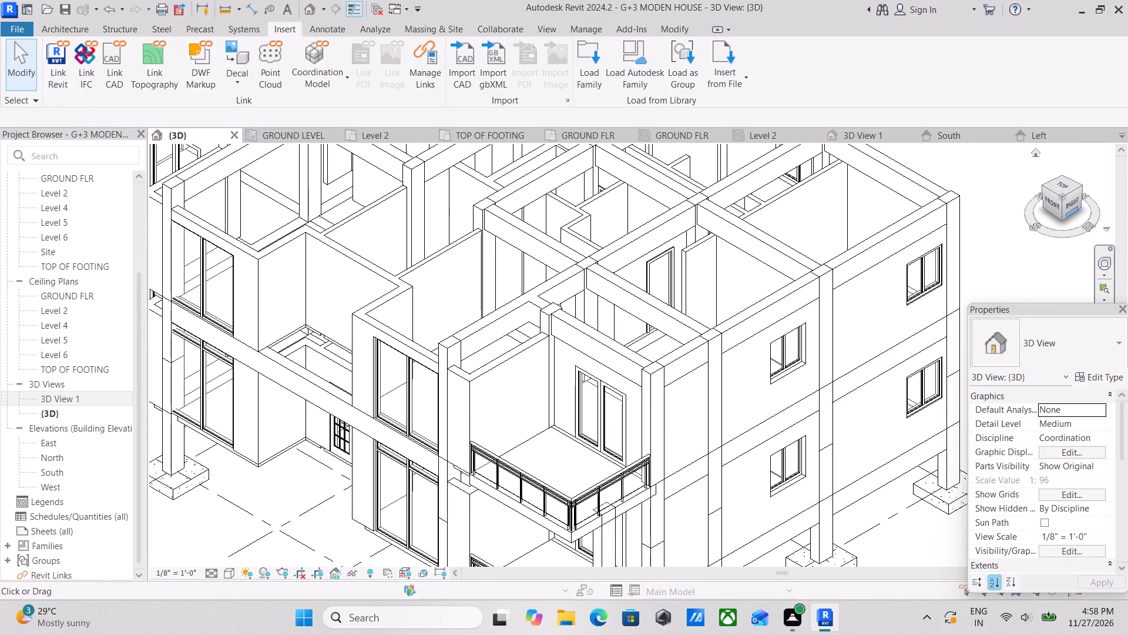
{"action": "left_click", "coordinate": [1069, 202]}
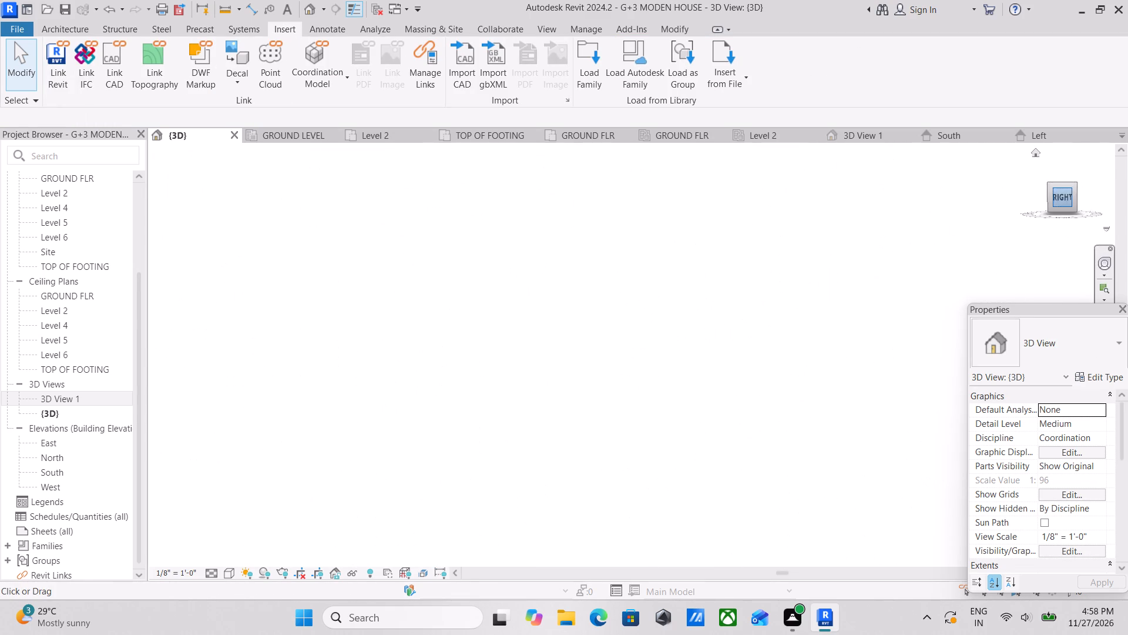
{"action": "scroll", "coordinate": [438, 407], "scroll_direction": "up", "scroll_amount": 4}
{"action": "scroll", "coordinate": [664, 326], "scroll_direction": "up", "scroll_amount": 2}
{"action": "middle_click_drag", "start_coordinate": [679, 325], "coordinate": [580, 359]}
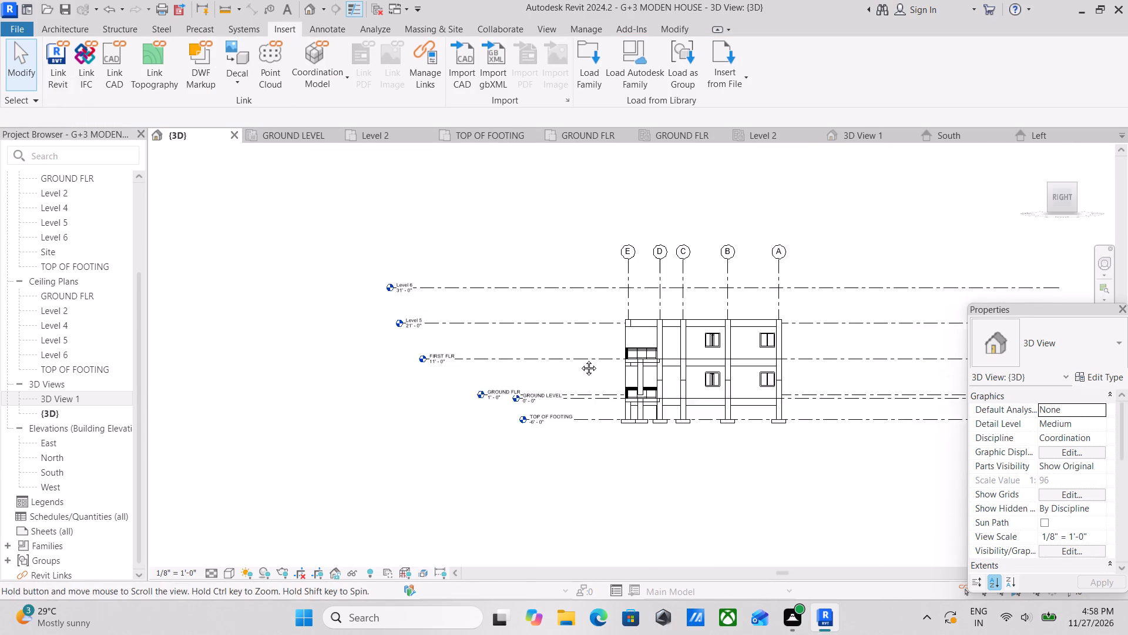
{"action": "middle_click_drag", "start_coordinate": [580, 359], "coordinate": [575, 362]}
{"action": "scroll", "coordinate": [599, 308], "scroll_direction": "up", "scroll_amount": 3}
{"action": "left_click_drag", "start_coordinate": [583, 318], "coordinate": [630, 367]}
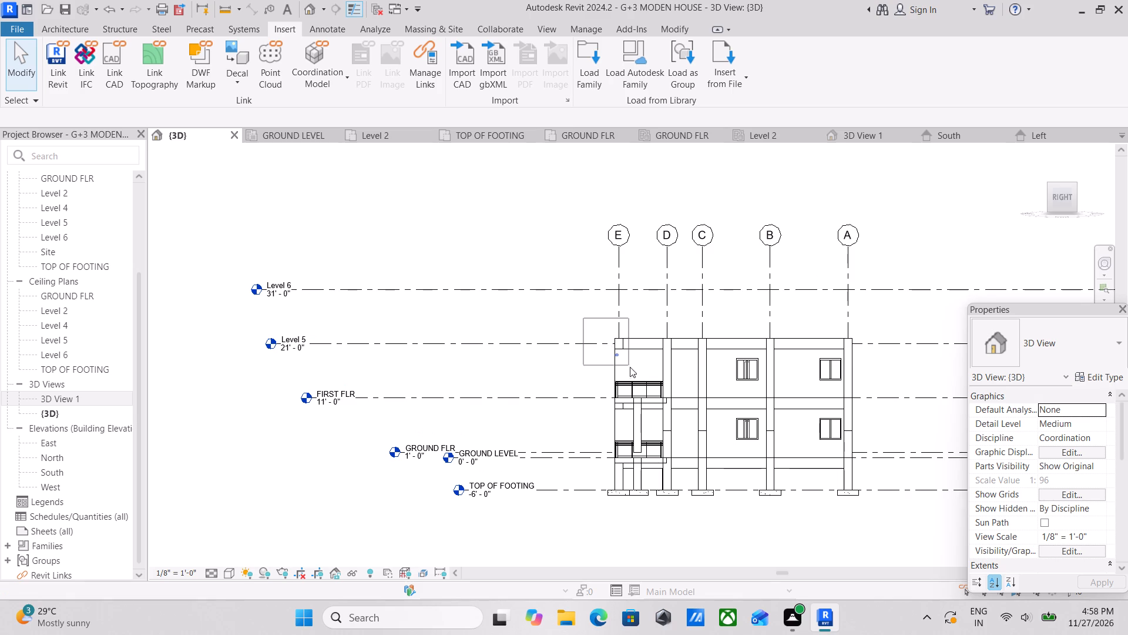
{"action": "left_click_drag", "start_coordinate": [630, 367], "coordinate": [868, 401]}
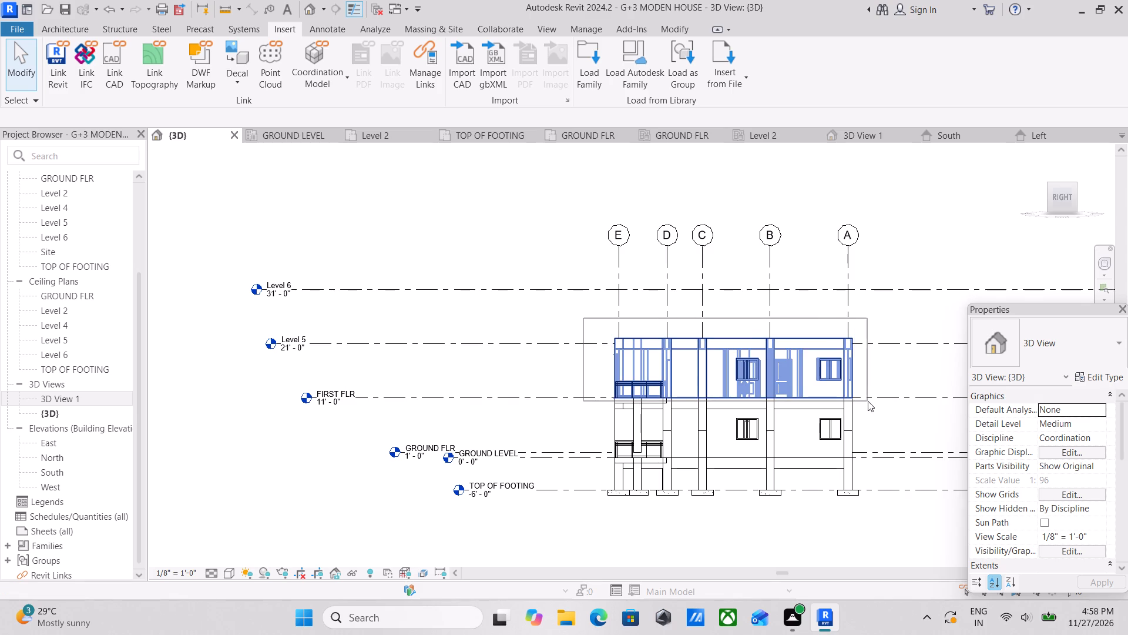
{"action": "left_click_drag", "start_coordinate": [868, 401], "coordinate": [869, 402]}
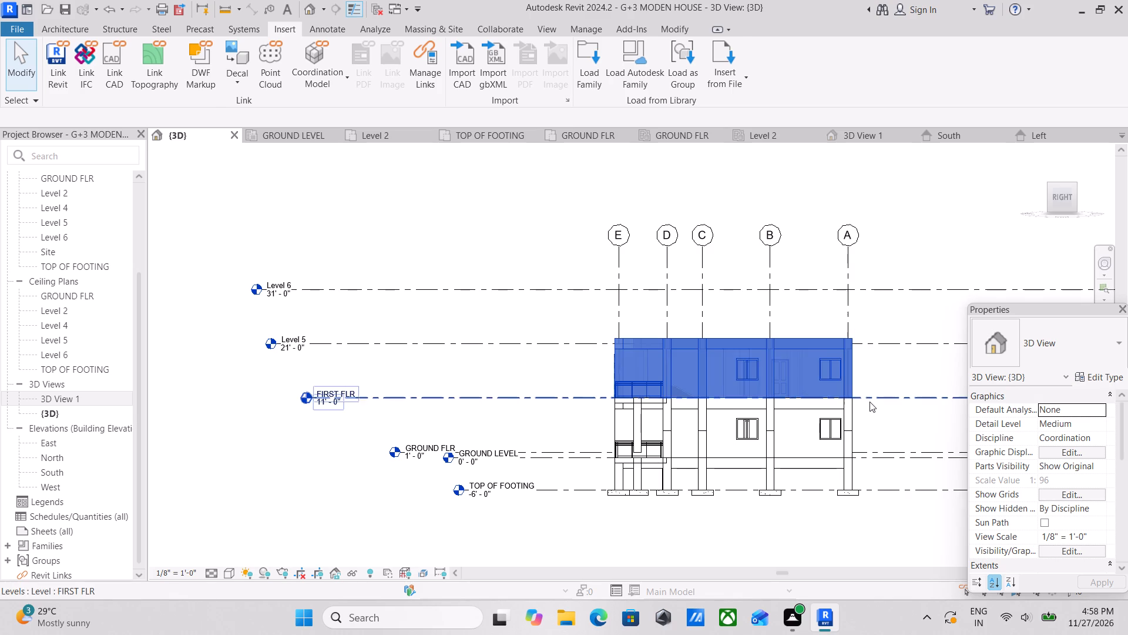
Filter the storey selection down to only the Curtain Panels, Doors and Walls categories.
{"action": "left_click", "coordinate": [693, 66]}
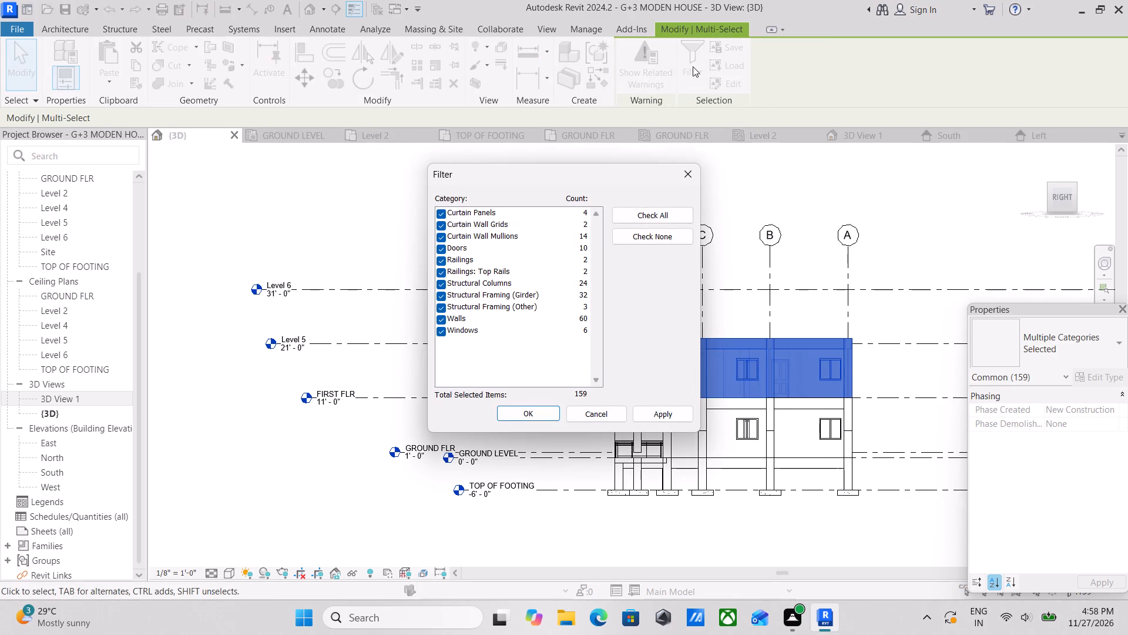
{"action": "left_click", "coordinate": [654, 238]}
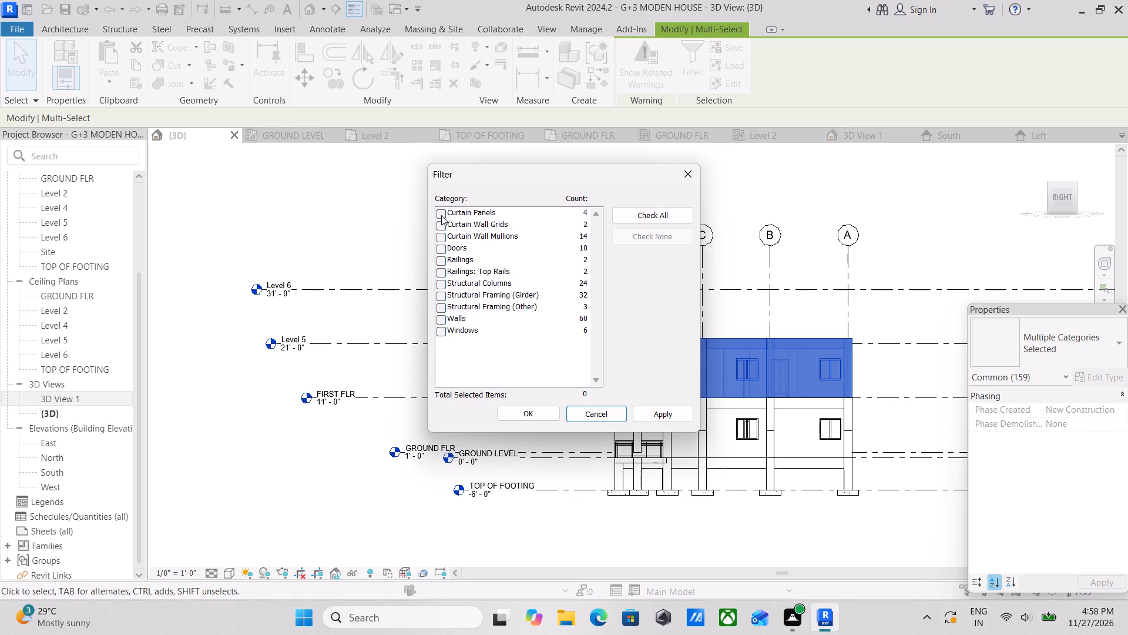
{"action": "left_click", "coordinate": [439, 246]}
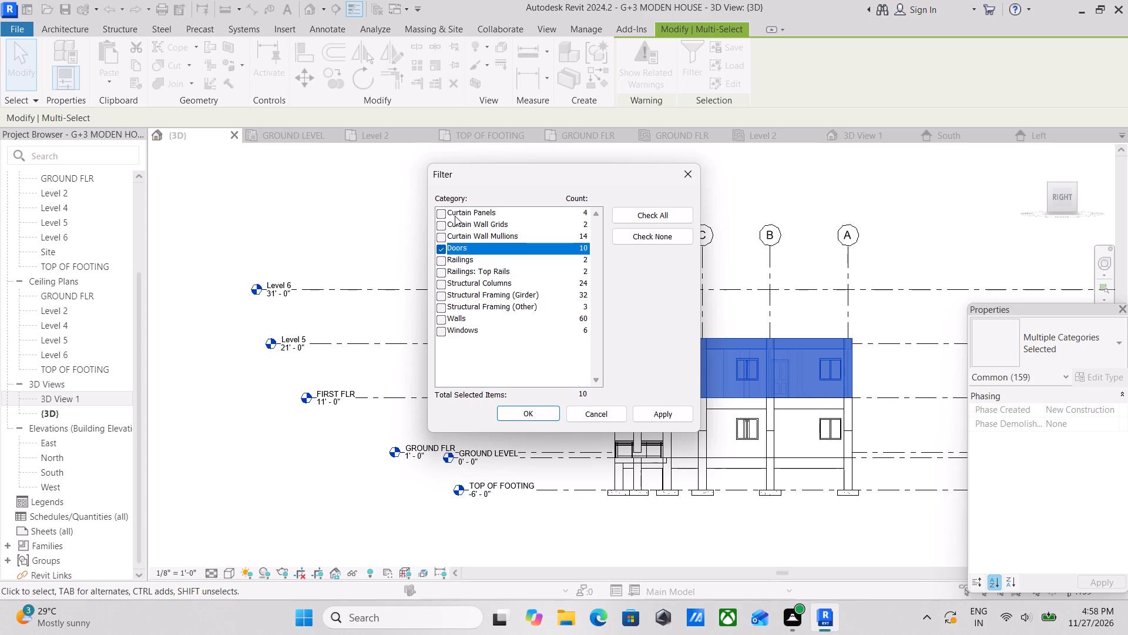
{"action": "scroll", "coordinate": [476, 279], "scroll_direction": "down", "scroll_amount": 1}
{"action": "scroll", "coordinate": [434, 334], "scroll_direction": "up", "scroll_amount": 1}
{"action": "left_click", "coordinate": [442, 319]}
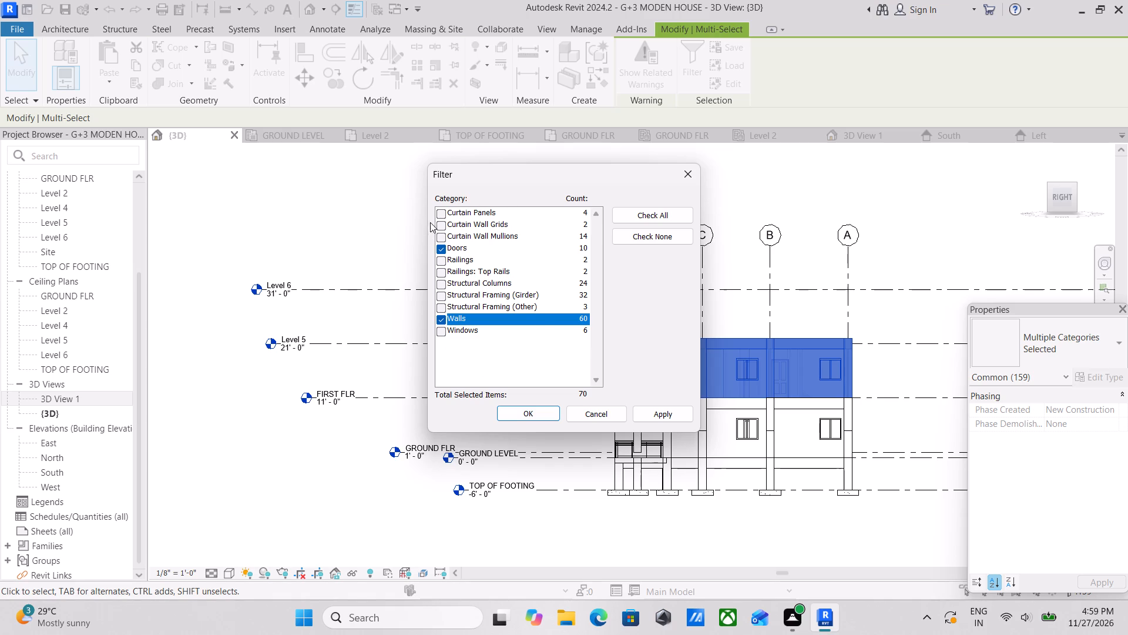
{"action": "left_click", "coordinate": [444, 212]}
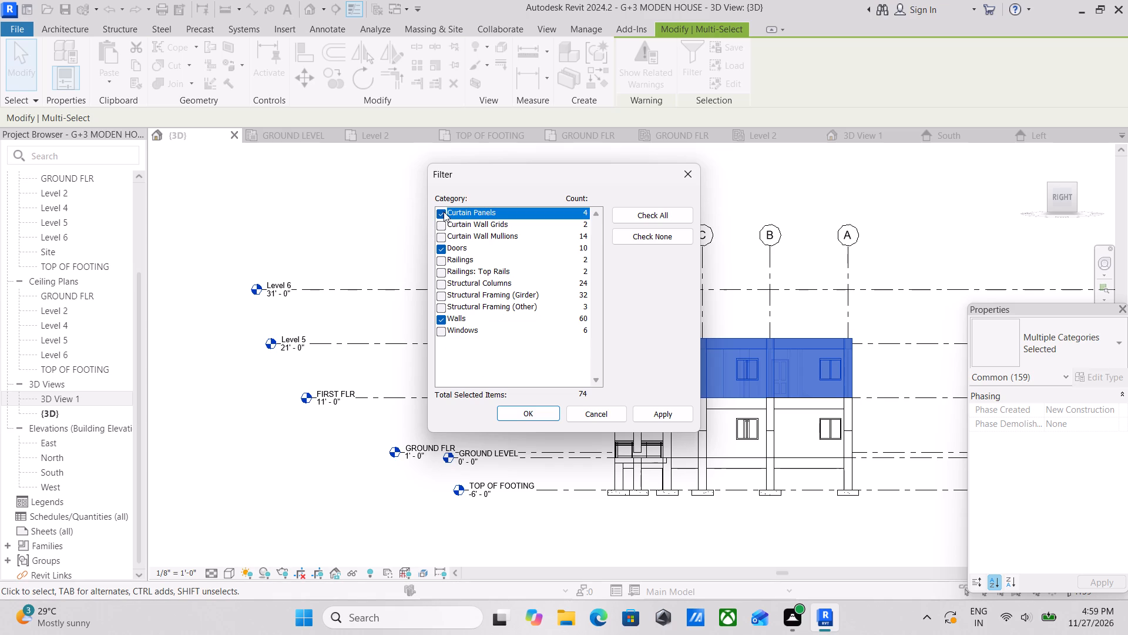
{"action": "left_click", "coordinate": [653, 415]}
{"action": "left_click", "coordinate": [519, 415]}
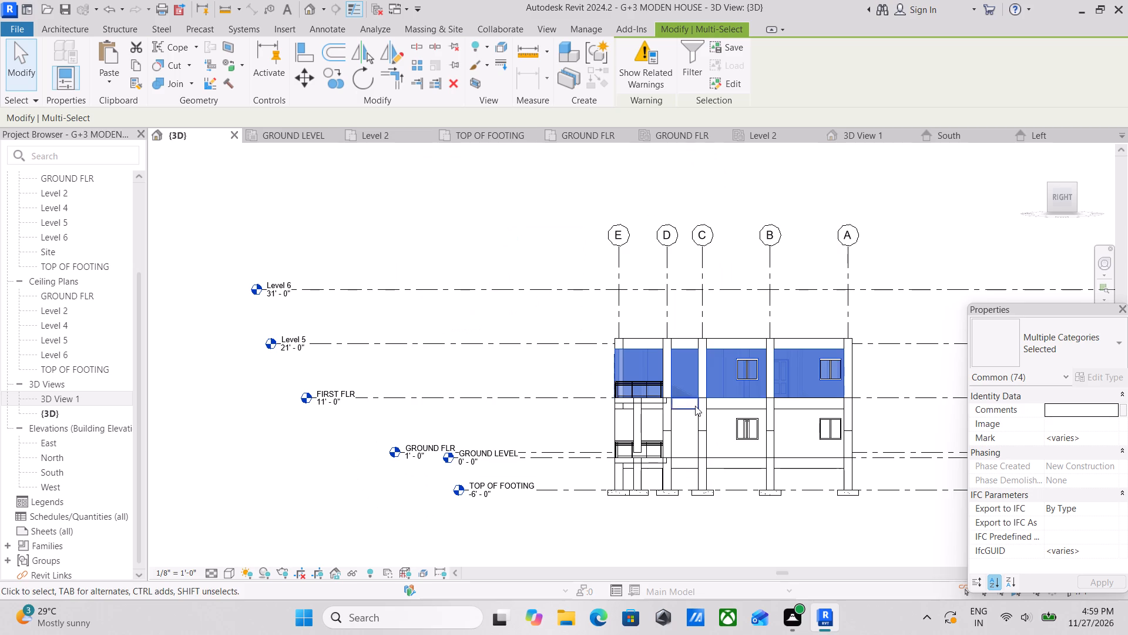
Check which categories the filtered selection contains, and clear the selection.
{"action": "scroll", "coordinate": [704, 401], "scroll_direction": "up", "scroll_amount": 3}
{"action": "scroll", "coordinate": [769, 379], "scroll_direction": "up", "scroll_amount": 3}
{"action": "left_click", "coordinate": [696, 56]}
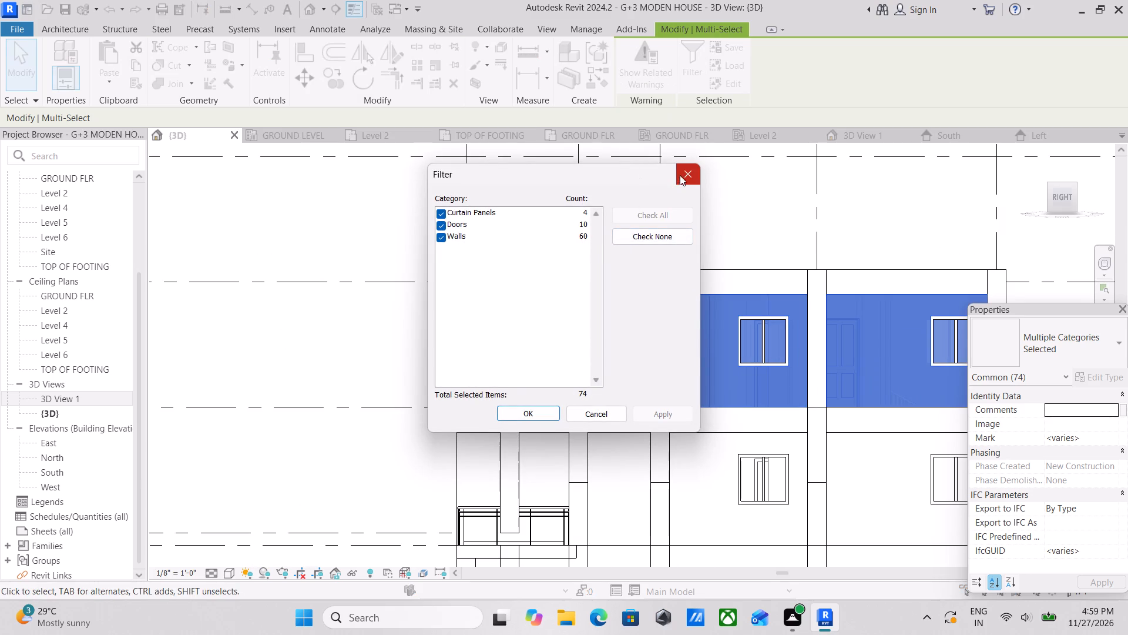
{"action": "left_click", "coordinate": [681, 175]}
{"action": "scroll", "coordinate": [634, 287], "scroll_direction": "down", "scroll_amount": 3}
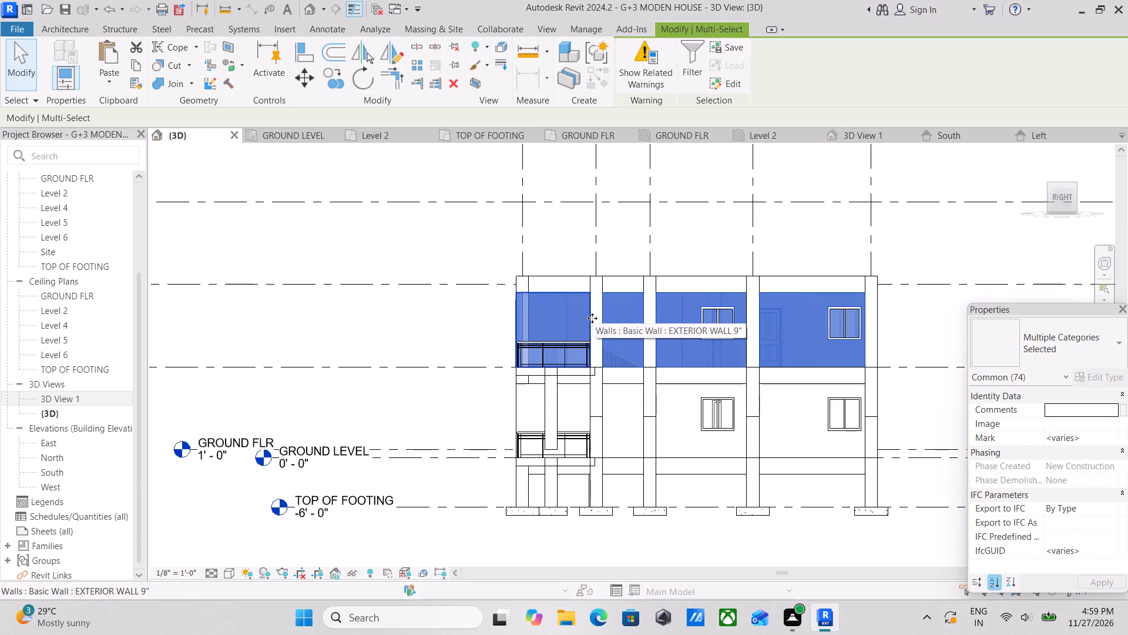
{"action": "key", "text": "Escape"}
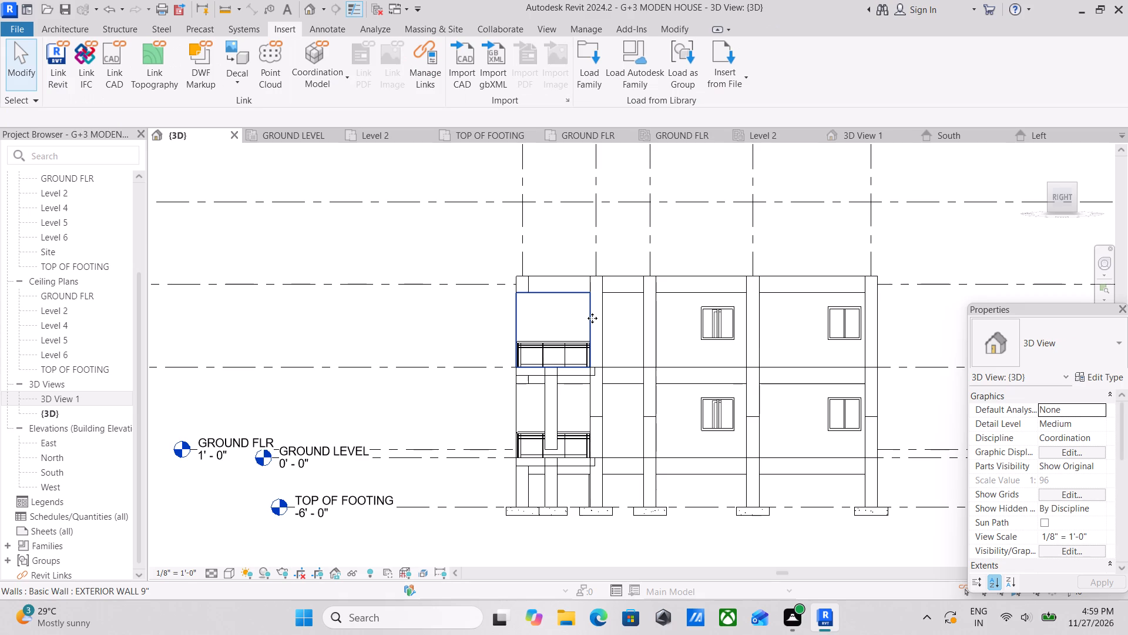
{"action": "key", "text": "Escape"}
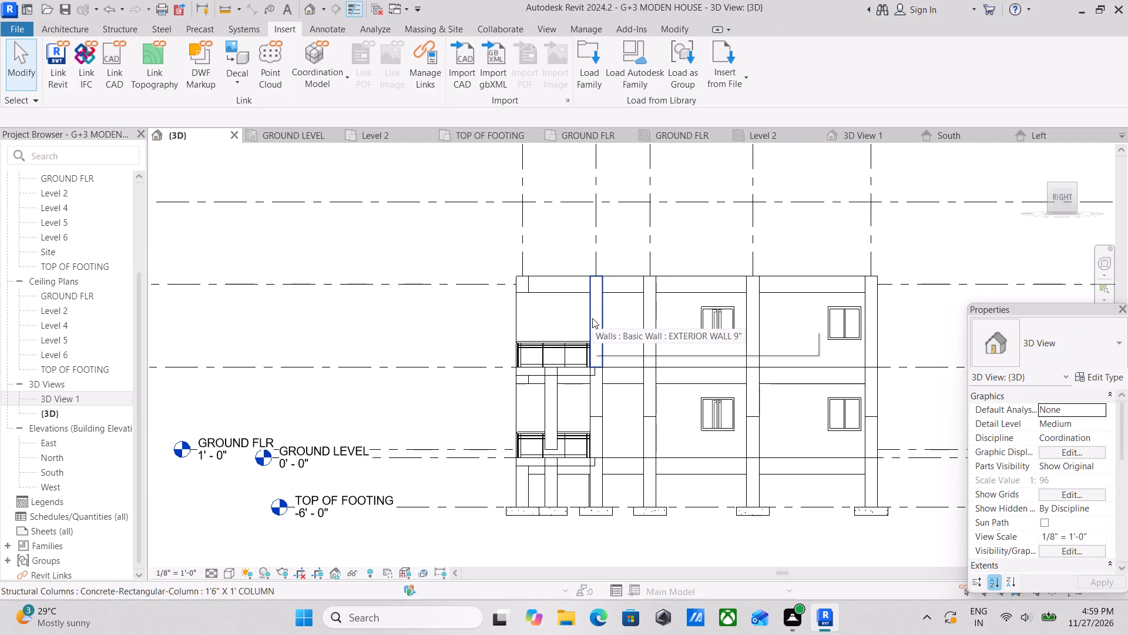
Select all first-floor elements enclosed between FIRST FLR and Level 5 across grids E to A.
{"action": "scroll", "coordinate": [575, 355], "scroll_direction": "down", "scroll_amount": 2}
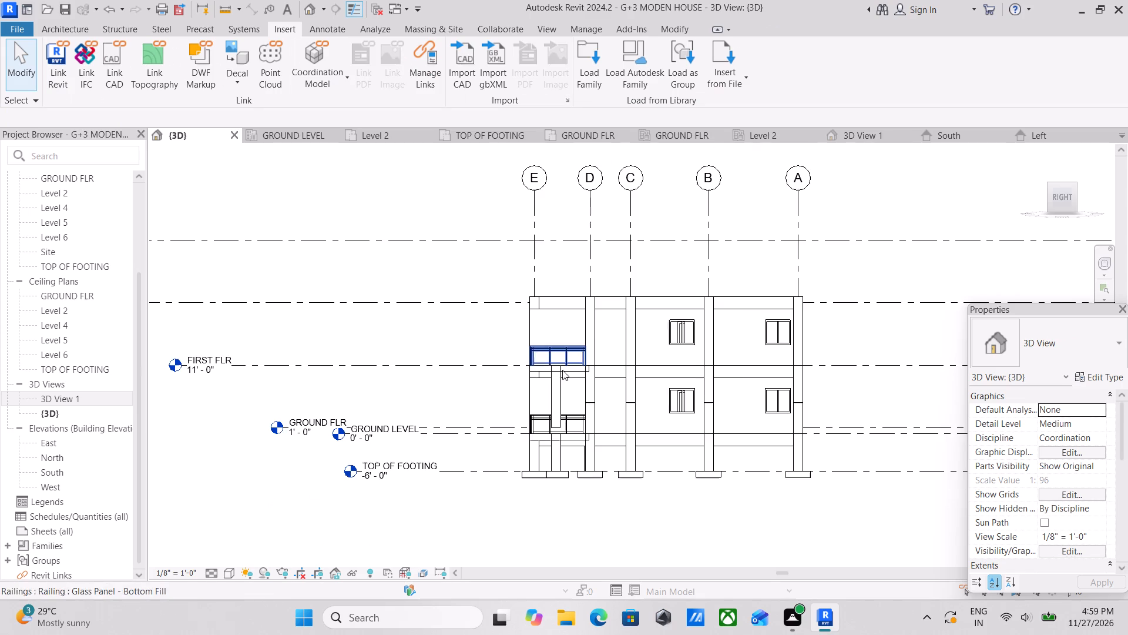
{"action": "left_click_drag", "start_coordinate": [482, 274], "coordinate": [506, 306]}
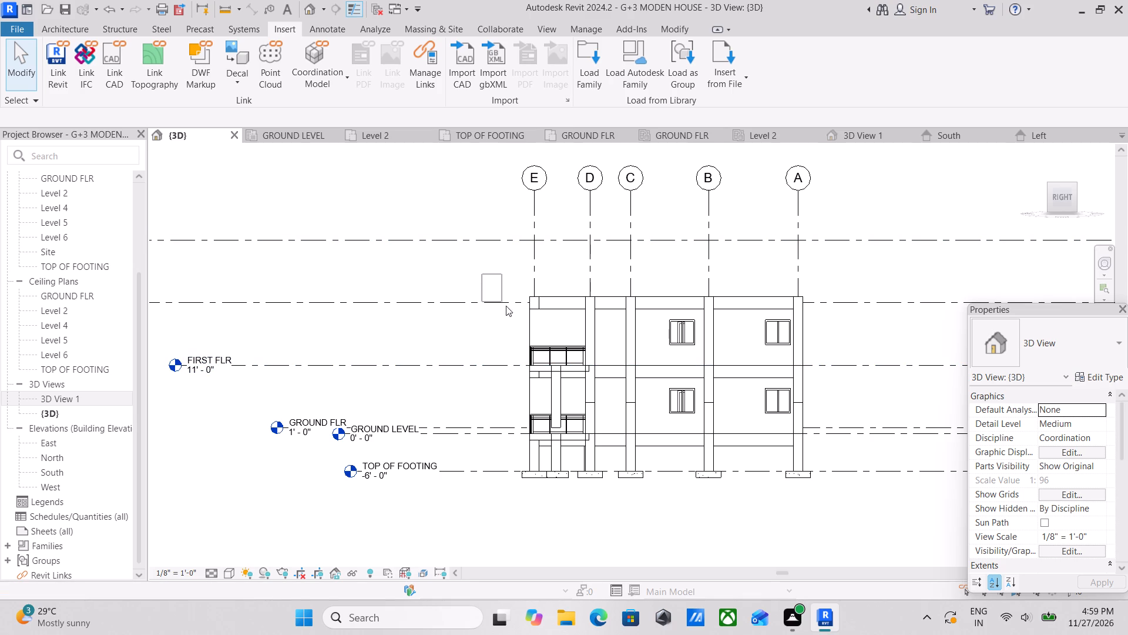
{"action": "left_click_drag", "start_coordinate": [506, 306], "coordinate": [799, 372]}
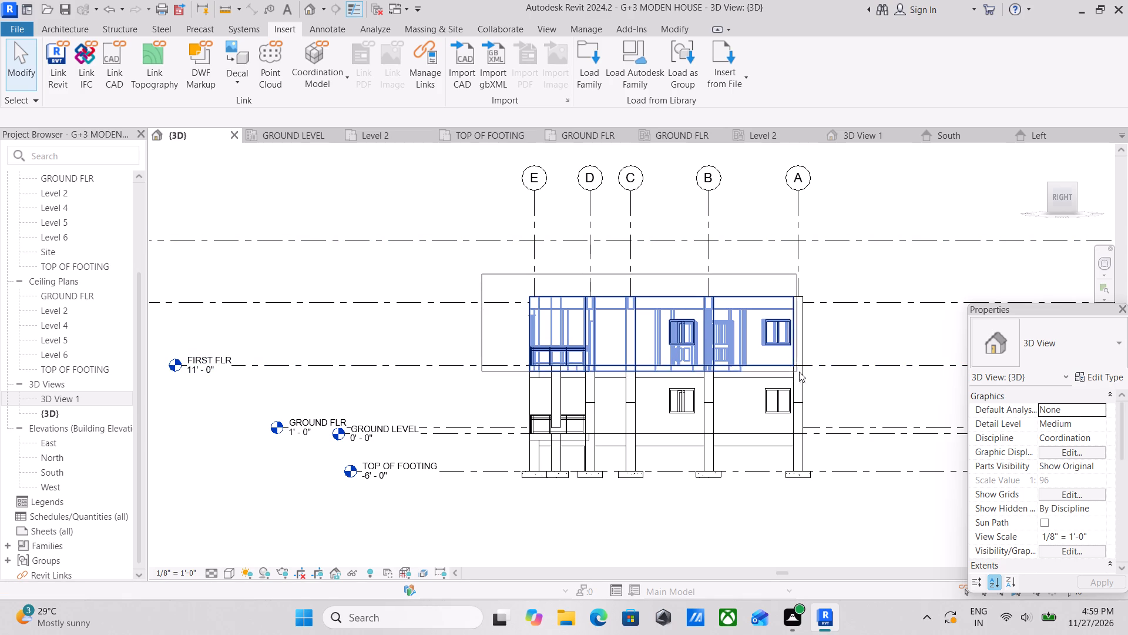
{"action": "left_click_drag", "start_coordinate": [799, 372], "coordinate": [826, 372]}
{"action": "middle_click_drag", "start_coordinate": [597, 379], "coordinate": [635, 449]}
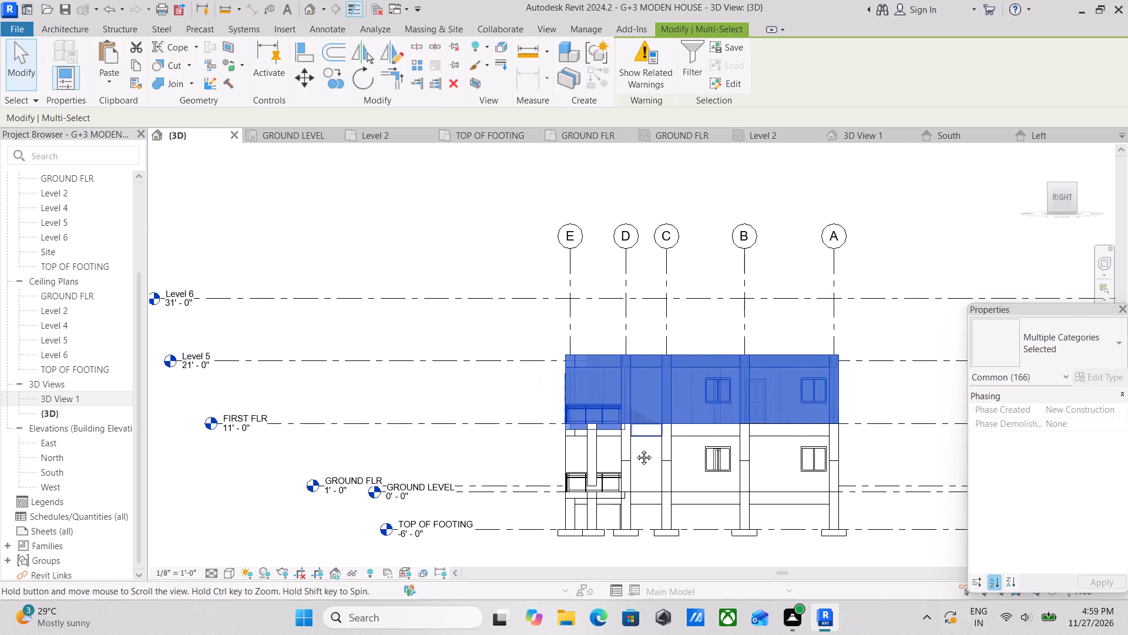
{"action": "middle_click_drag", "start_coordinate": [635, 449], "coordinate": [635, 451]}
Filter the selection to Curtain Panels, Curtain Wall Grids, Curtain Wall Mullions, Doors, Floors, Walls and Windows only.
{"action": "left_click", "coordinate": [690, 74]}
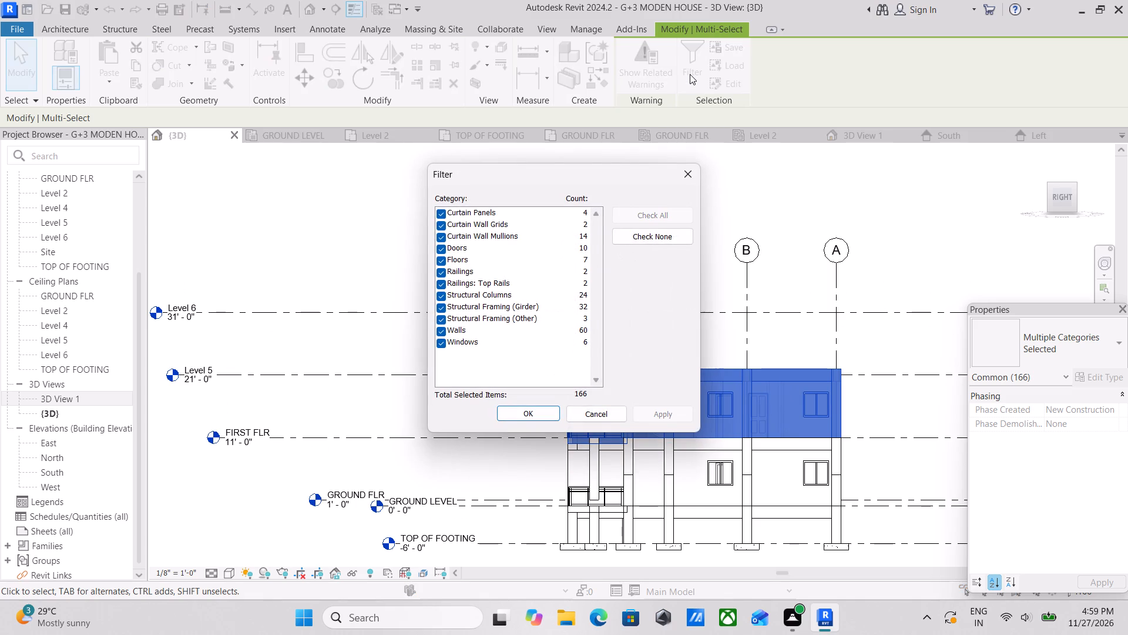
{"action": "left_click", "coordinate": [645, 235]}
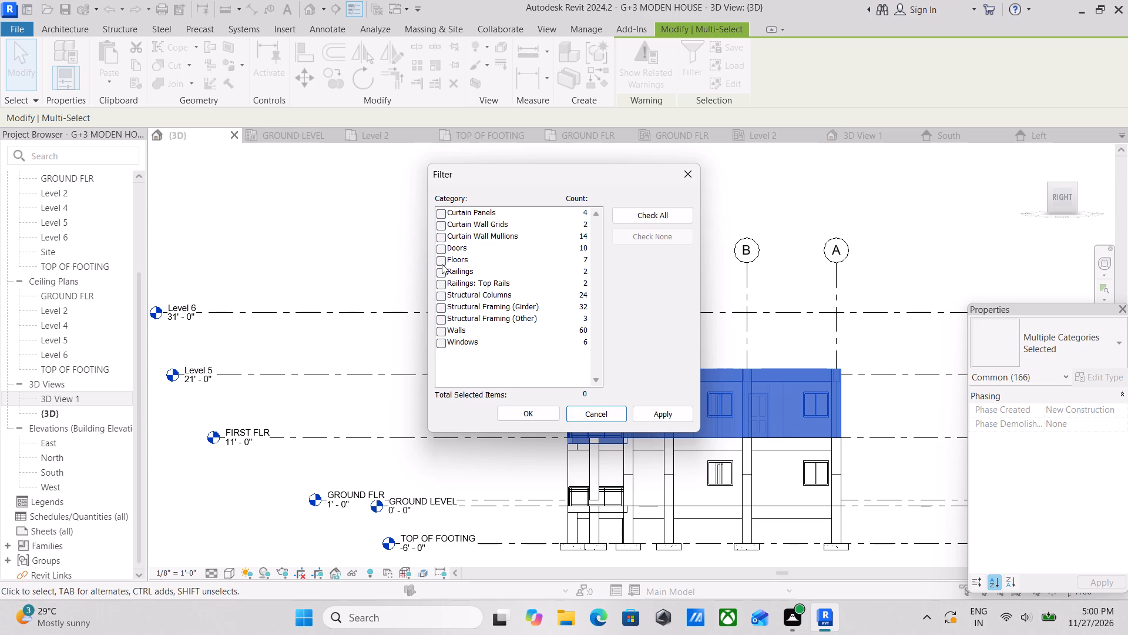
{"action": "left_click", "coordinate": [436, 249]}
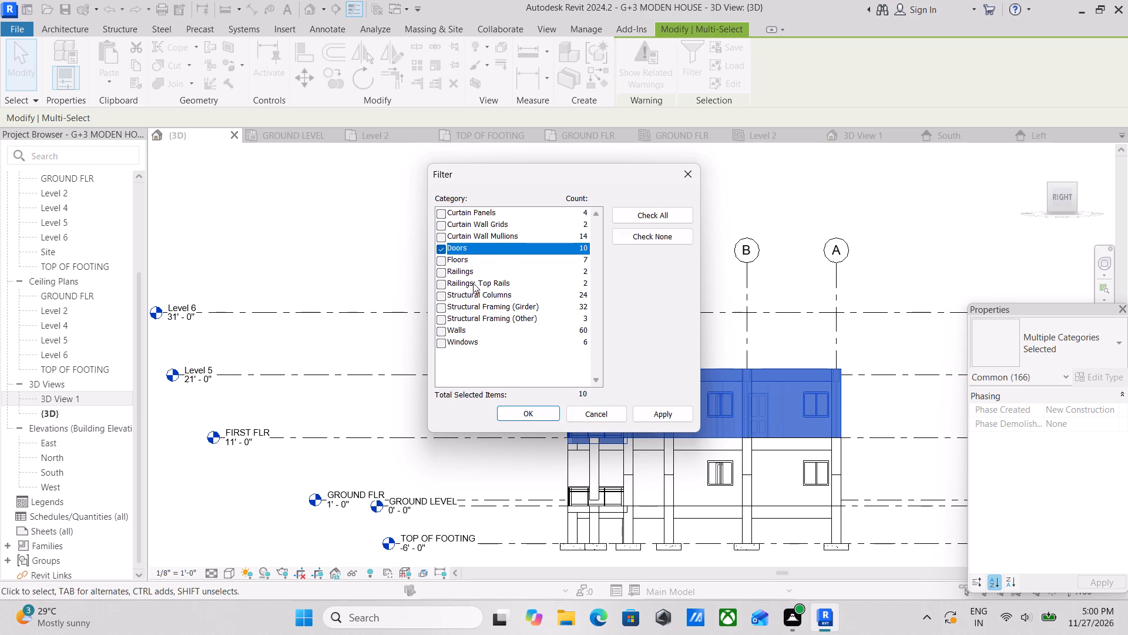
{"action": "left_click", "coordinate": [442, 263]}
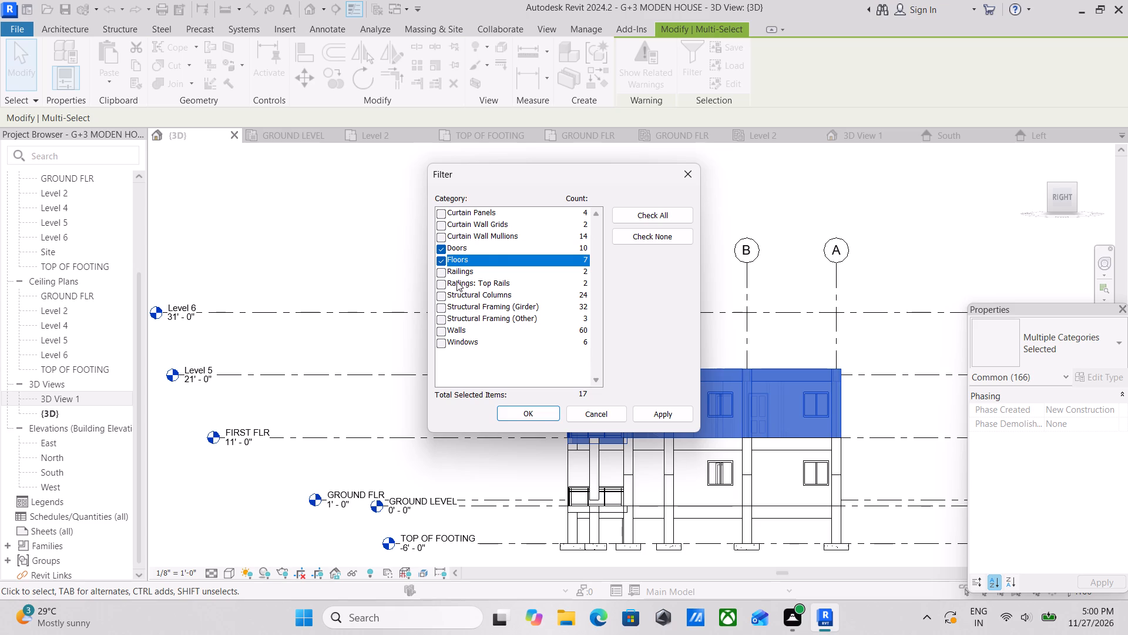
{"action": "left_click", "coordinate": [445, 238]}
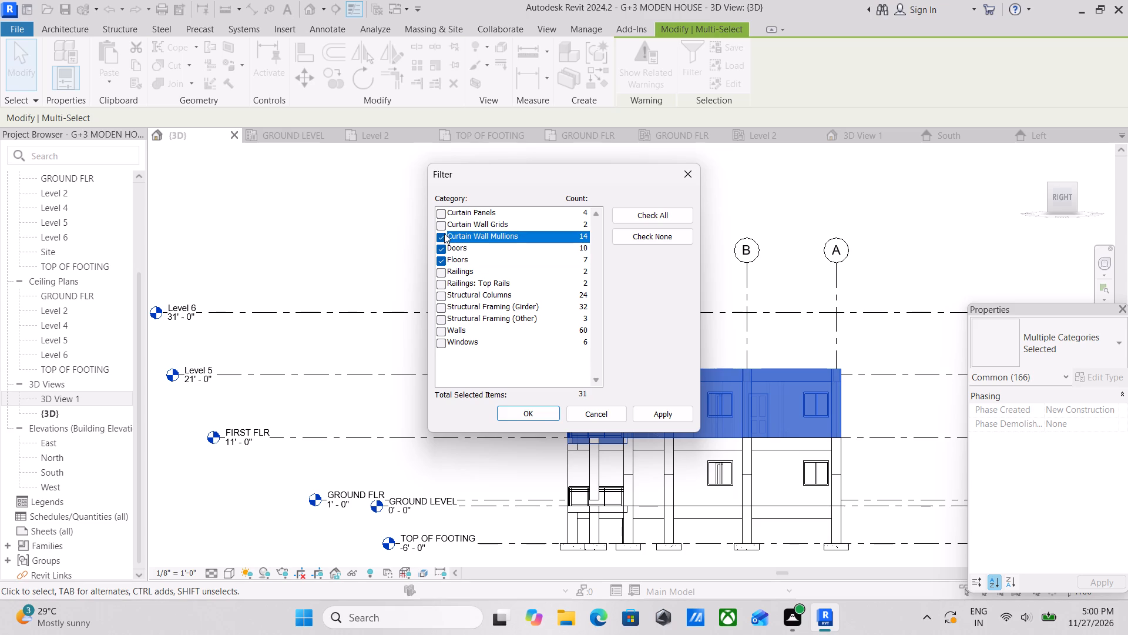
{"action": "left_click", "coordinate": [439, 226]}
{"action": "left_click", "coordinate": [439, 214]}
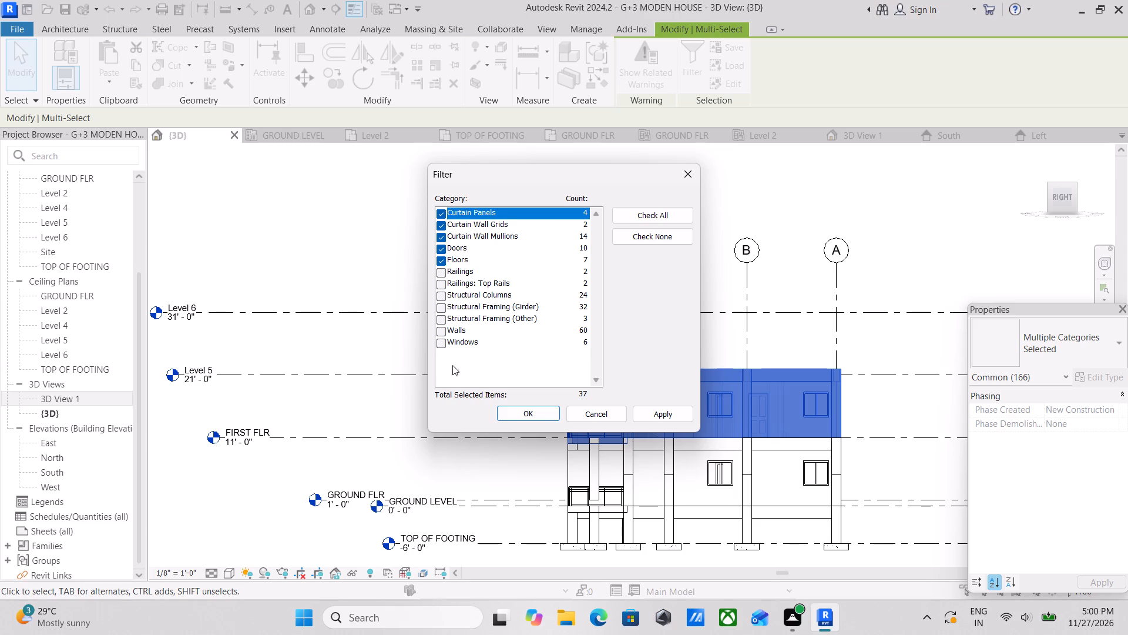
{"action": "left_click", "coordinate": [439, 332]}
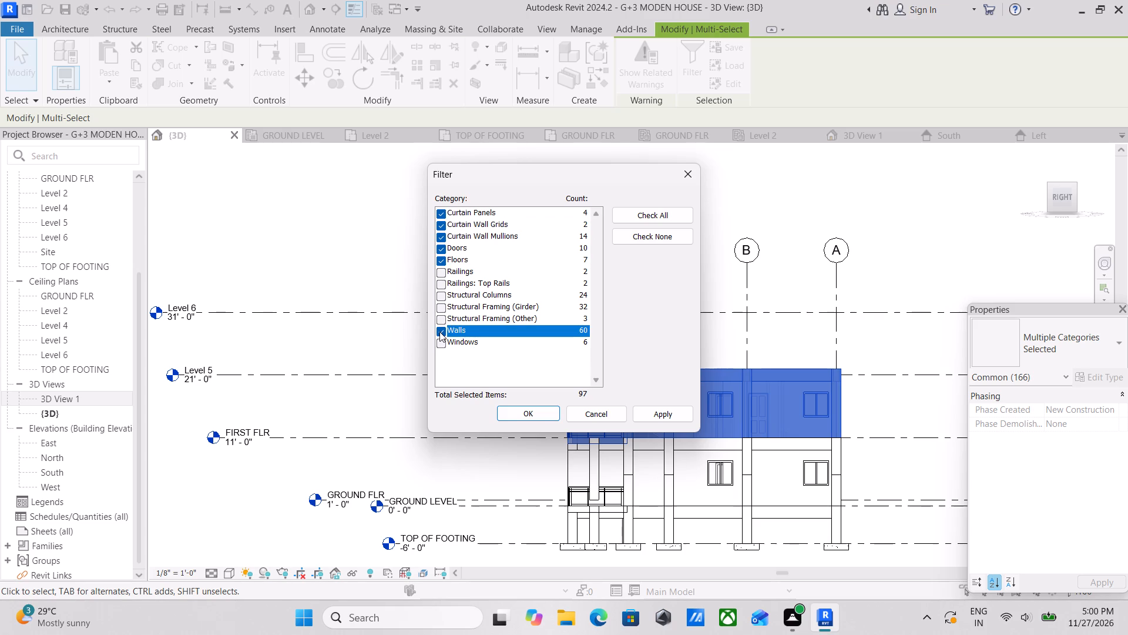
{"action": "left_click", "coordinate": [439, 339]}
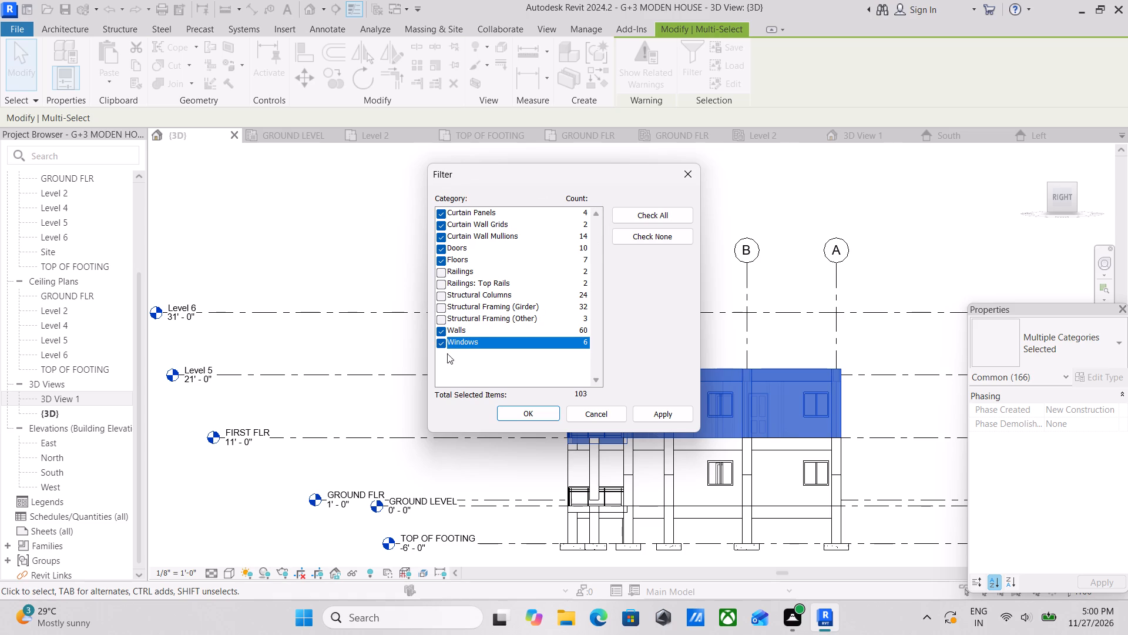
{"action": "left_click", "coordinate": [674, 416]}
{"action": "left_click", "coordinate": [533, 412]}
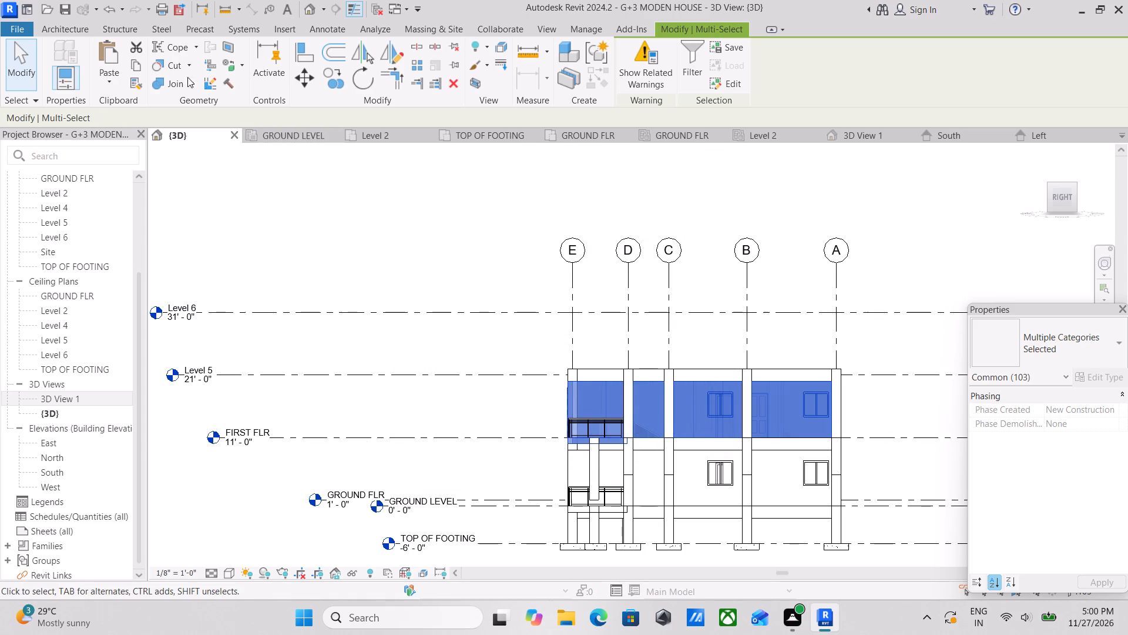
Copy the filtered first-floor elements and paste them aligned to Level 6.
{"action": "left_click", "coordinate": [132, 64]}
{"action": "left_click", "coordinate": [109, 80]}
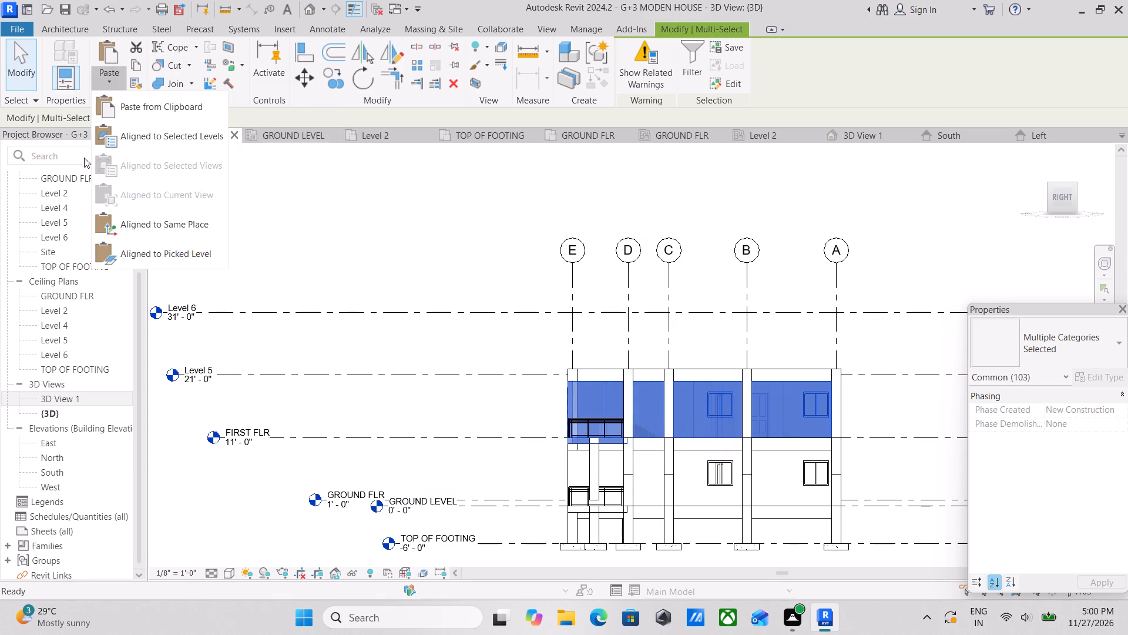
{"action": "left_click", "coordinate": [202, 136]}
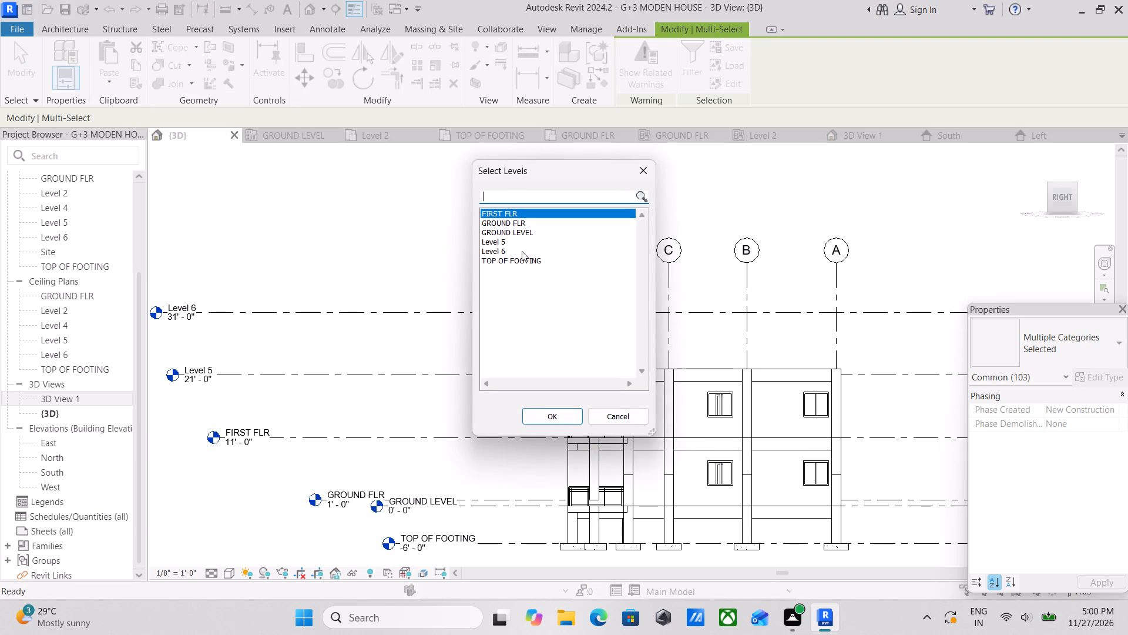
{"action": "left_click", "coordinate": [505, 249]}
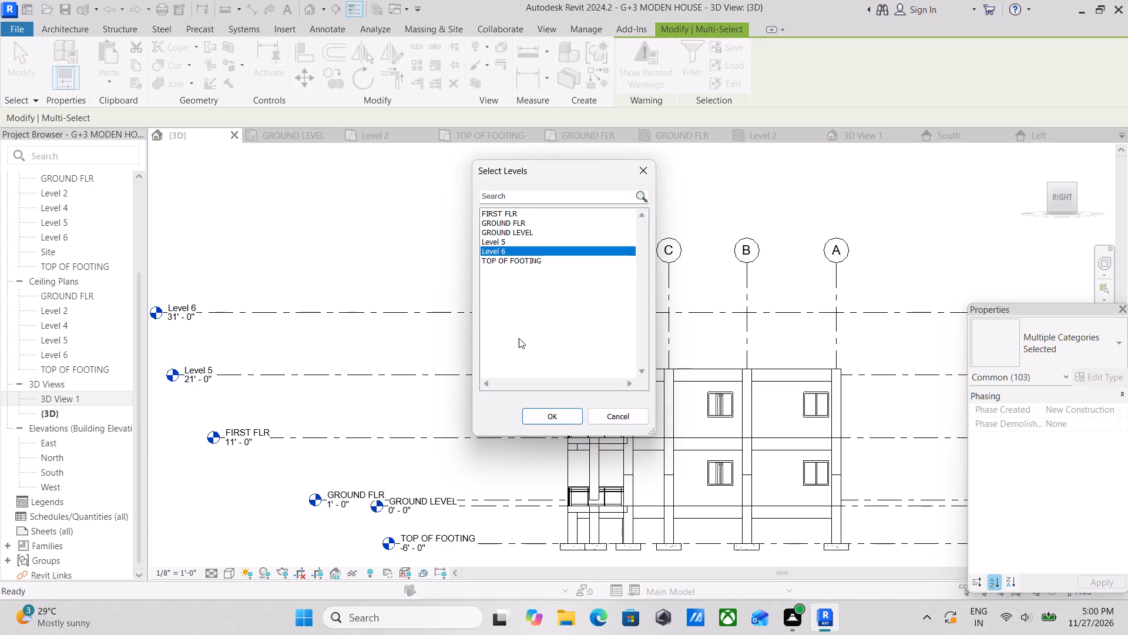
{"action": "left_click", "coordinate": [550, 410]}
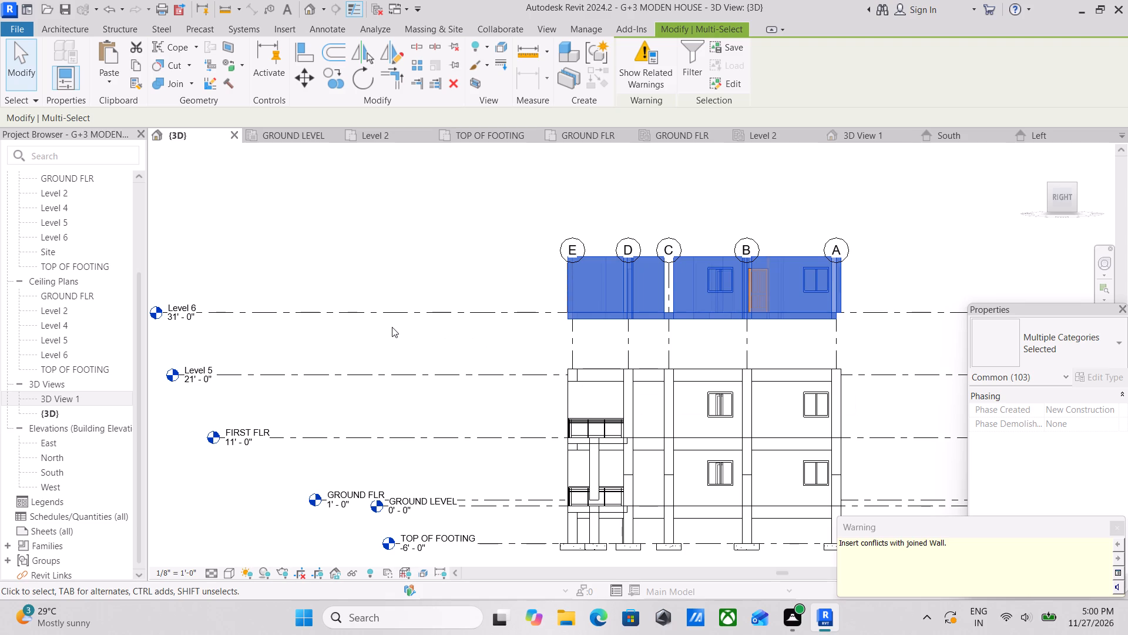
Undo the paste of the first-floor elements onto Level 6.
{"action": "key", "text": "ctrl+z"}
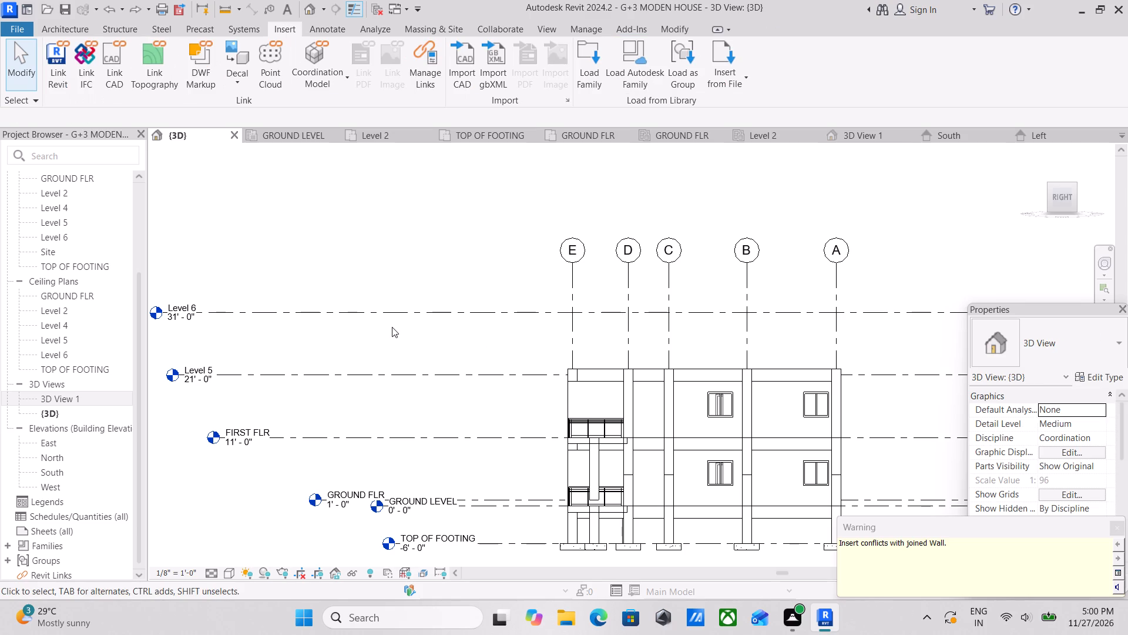
Select the whole first-floor storey again, enclosing everything from FIRST FLR to Level 5 across grids E to A.
{"action": "scroll", "coordinate": [358, 326], "scroll_direction": "up", "scroll_amount": 1}
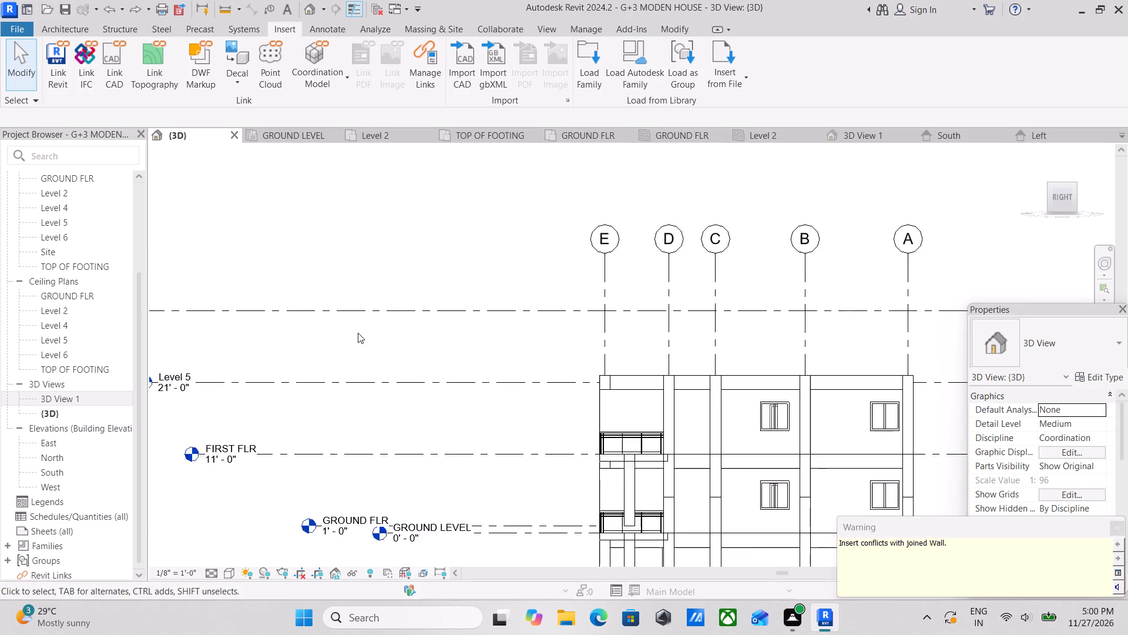
{"action": "scroll", "coordinate": [358, 333], "scroll_direction": "up", "scroll_amount": 5}
{"action": "scroll", "coordinate": [359, 337], "scroll_direction": "down", "scroll_amount": 1}
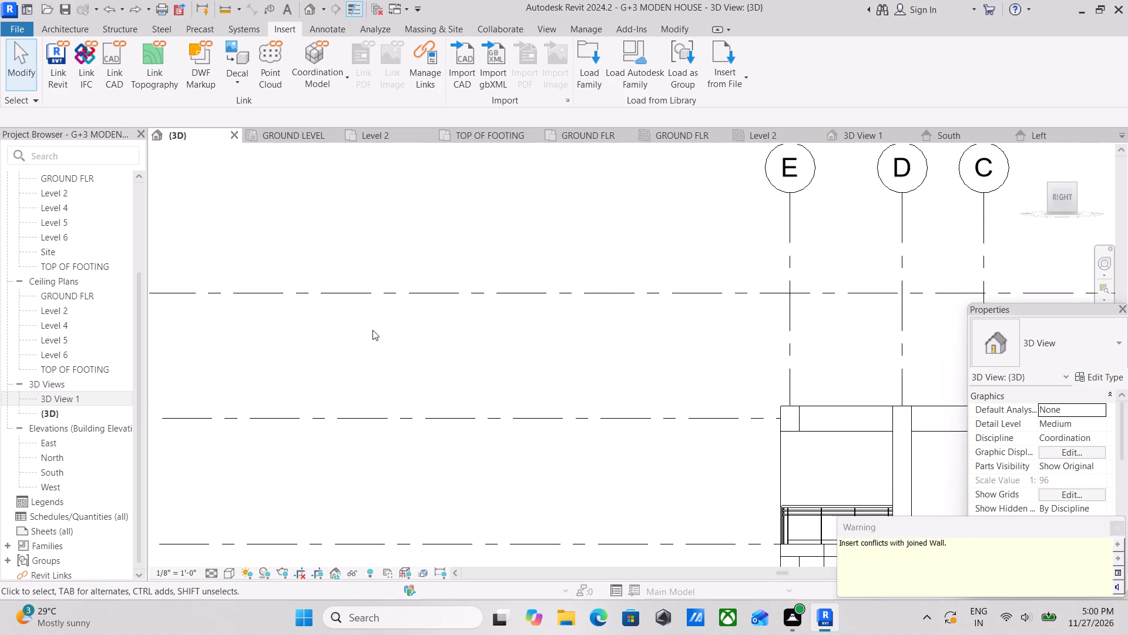
{"action": "scroll", "coordinate": [372, 330], "scroll_direction": "down", "scroll_amount": 1}
{"action": "middle_click_drag", "start_coordinate": [372, 330], "coordinate": [254, 263]}
{"action": "scroll", "coordinate": [310, 254], "scroll_direction": "down", "scroll_amount": 3}
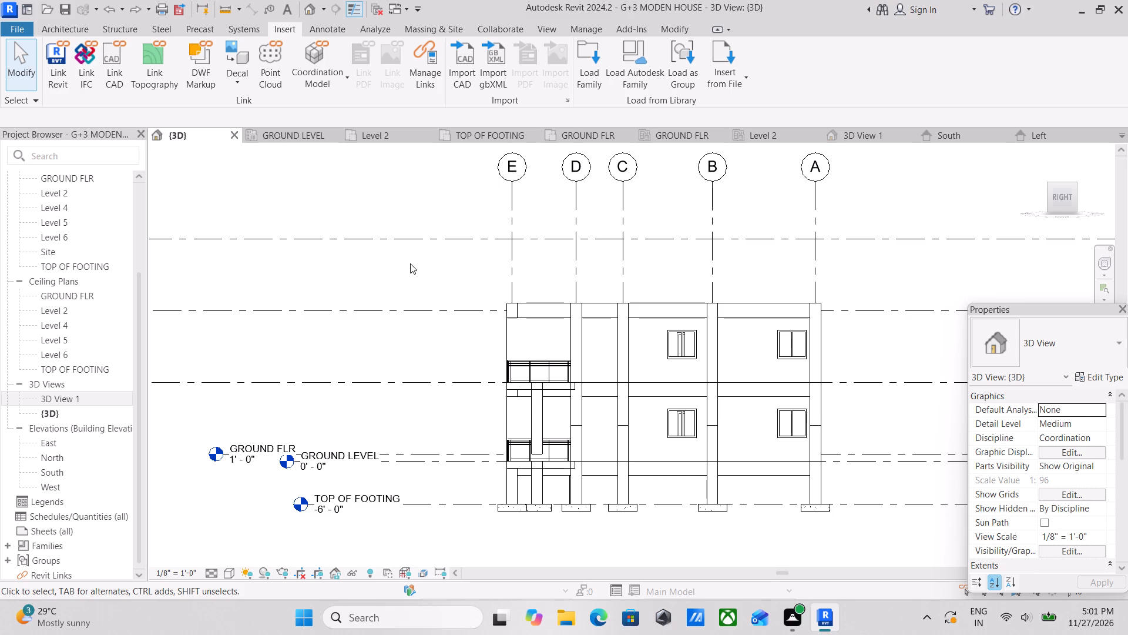
{"action": "scroll", "coordinate": [432, 263], "scroll_direction": "down", "scroll_amount": 1}
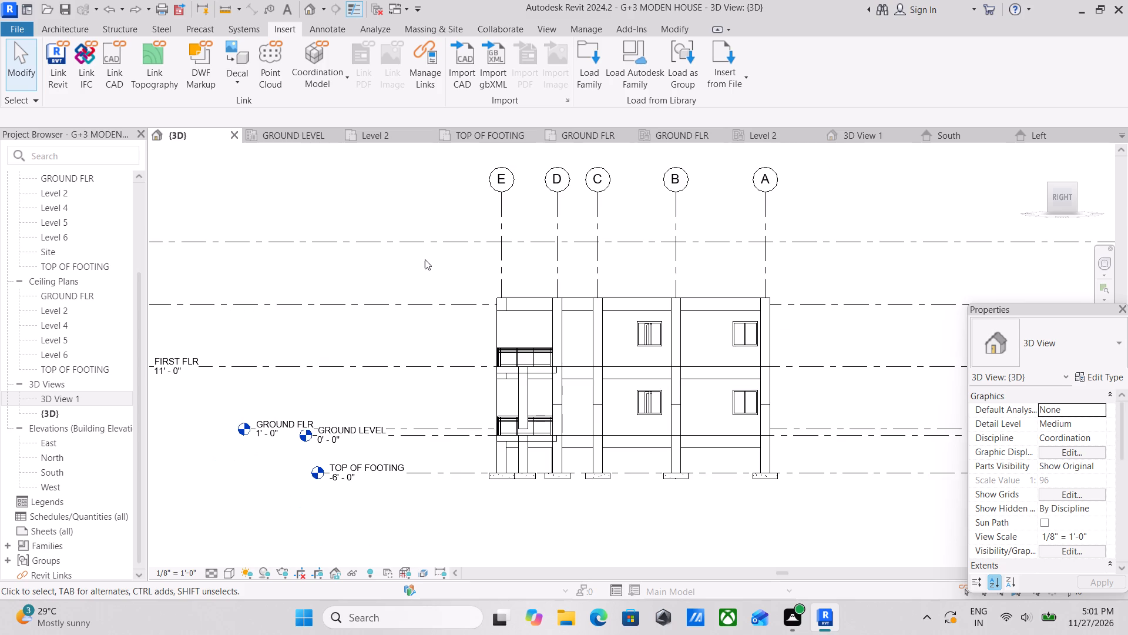
{"action": "left_click_drag", "start_coordinate": [426, 261], "coordinate": [746, 370]}
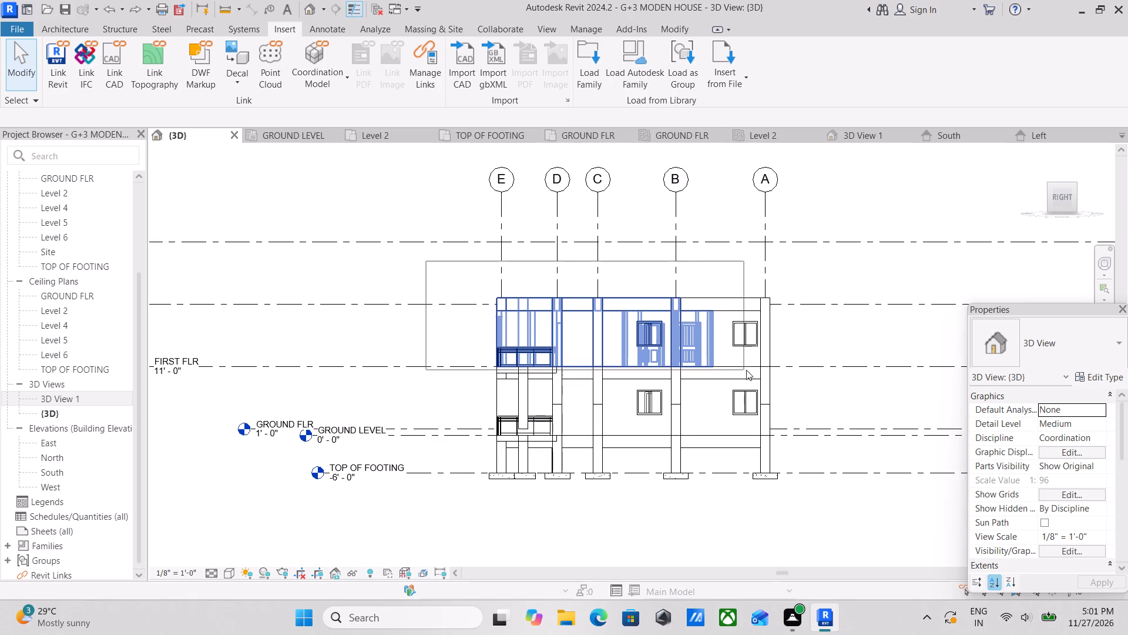
{"action": "left_click_drag", "start_coordinate": [746, 370], "coordinate": [799, 373]}
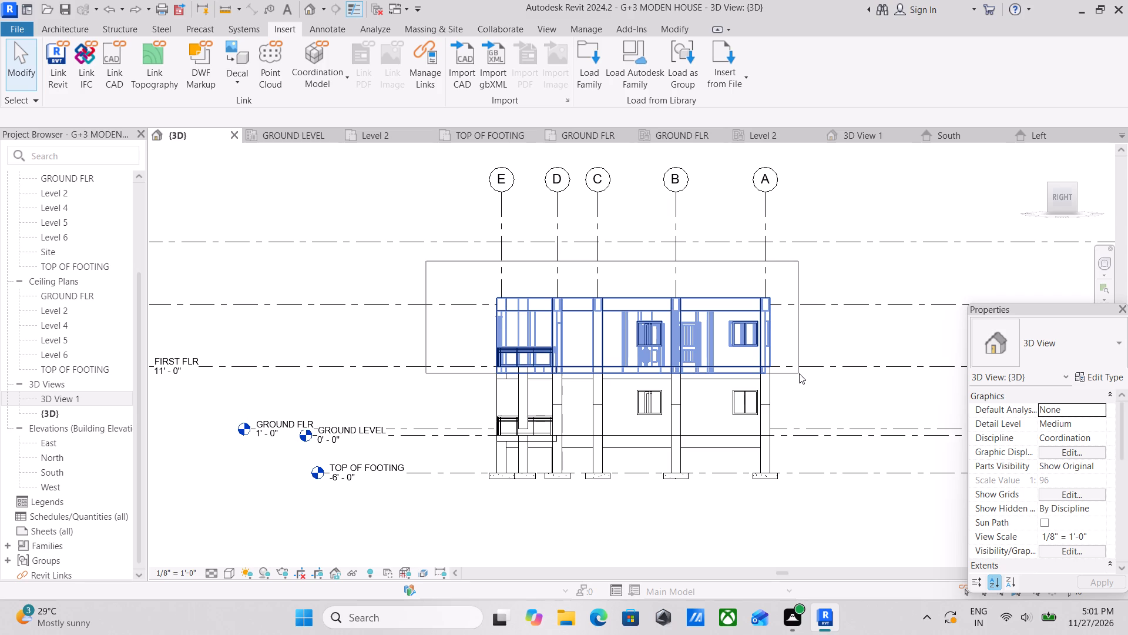
{"action": "left_click_drag", "start_coordinate": [799, 373], "coordinate": [801, 373]}
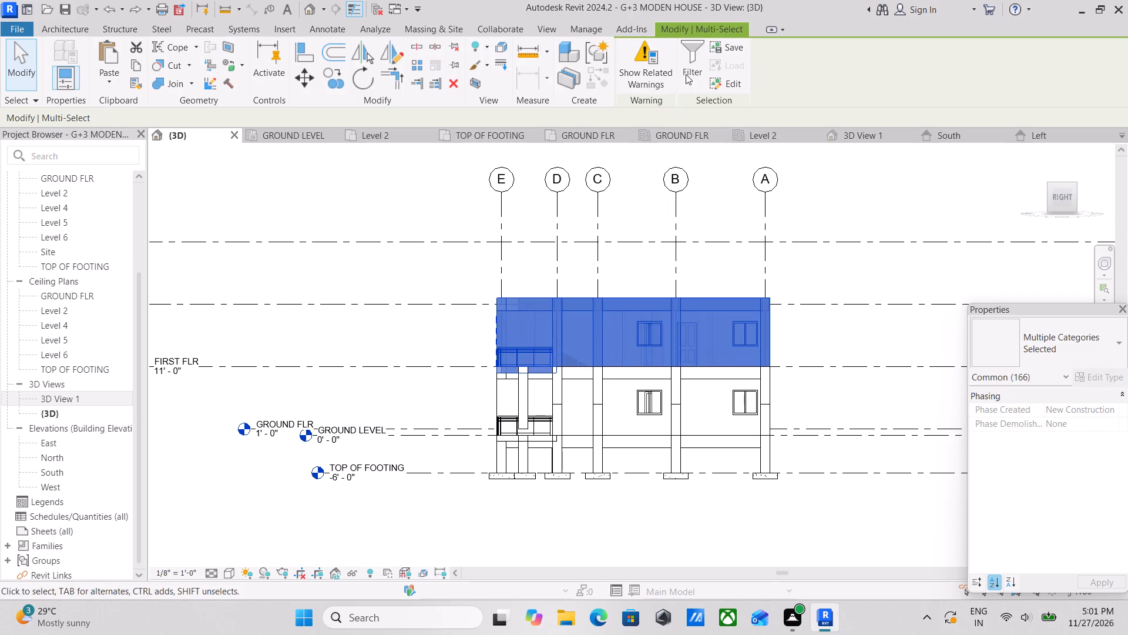
Filter the selected first-floor storey to Curtain Wall Mullions, Doors, Floors, Walls and Windows only.
{"action": "left_click", "coordinate": [692, 80]}
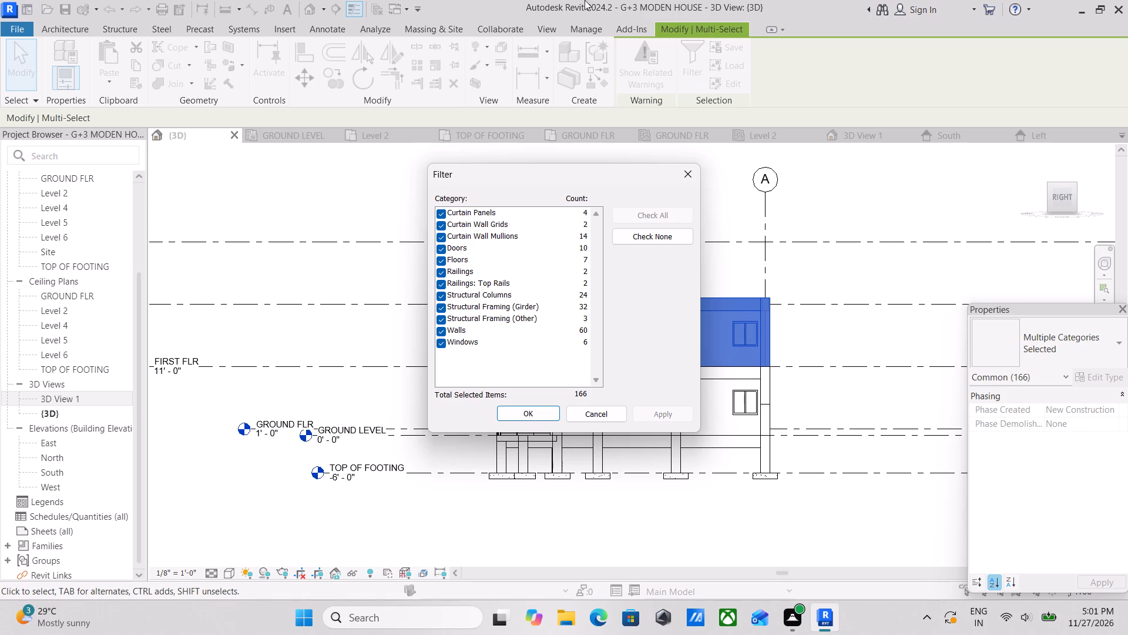
{"action": "left_click", "coordinate": [660, 238]}
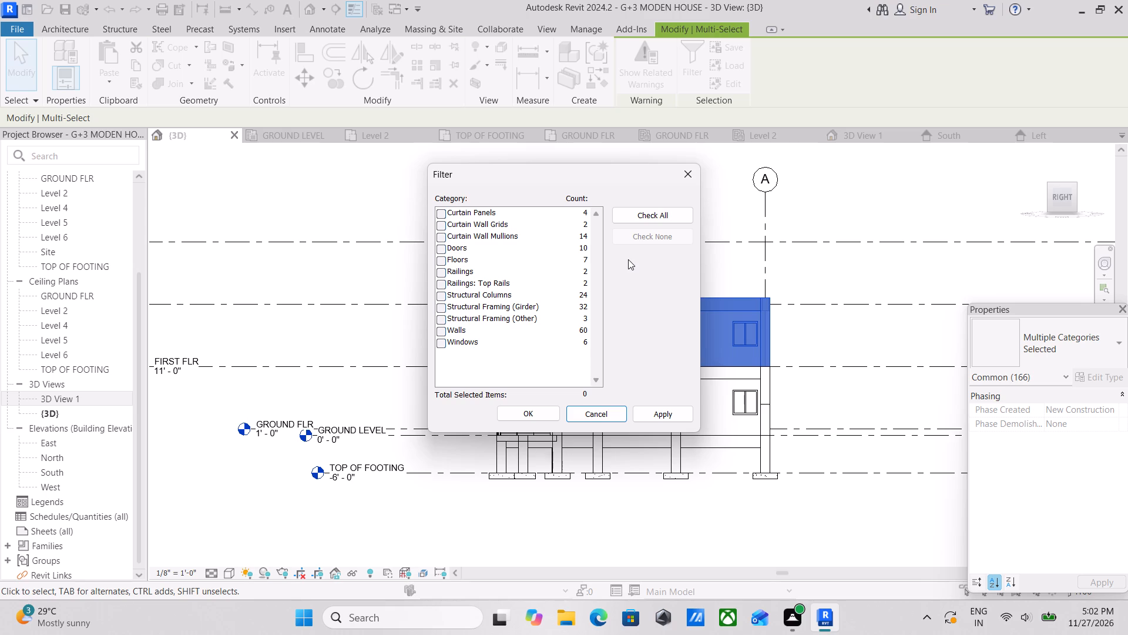
{"action": "left_click", "coordinate": [442, 340]}
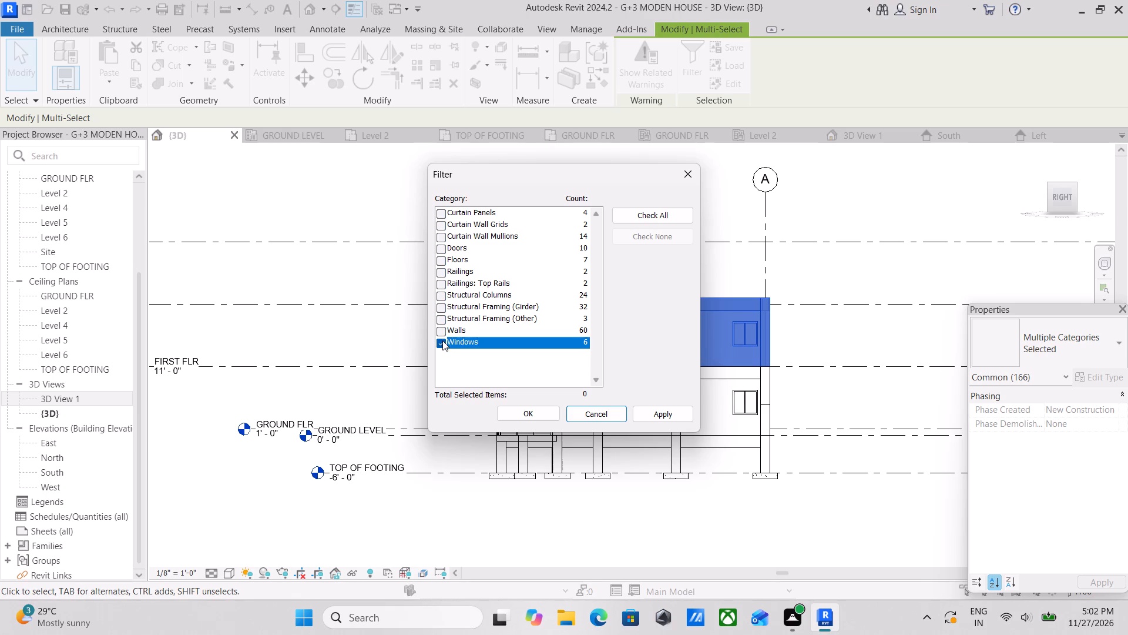
{"action": "left_click", "coordinate": [441, 329]}
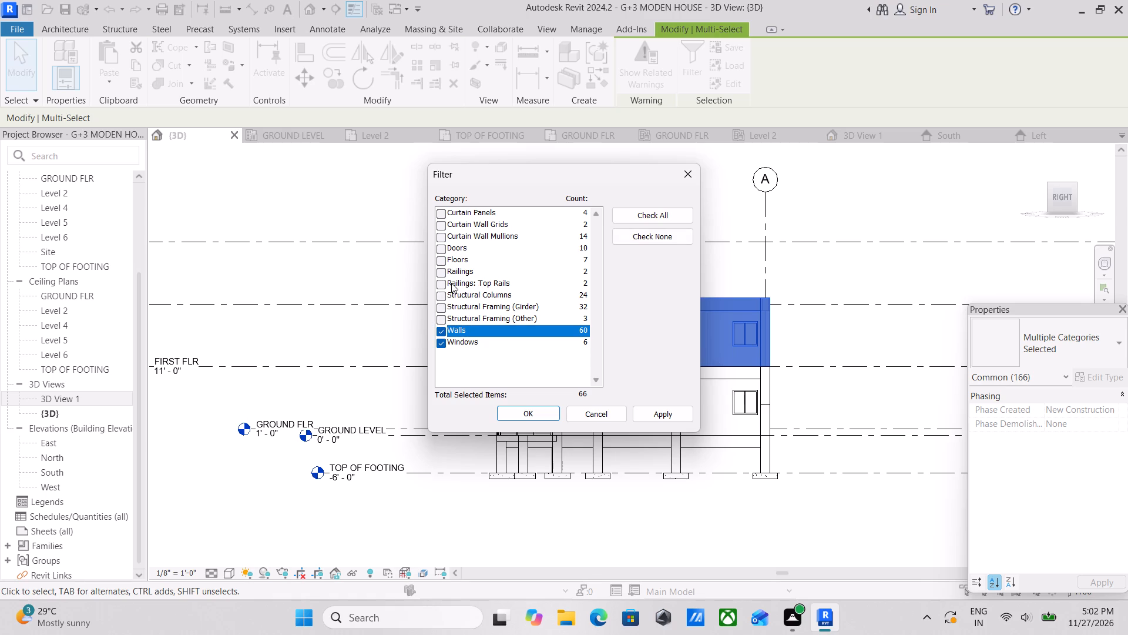
{"action": "left_click", "coordinate": [438, 264]}
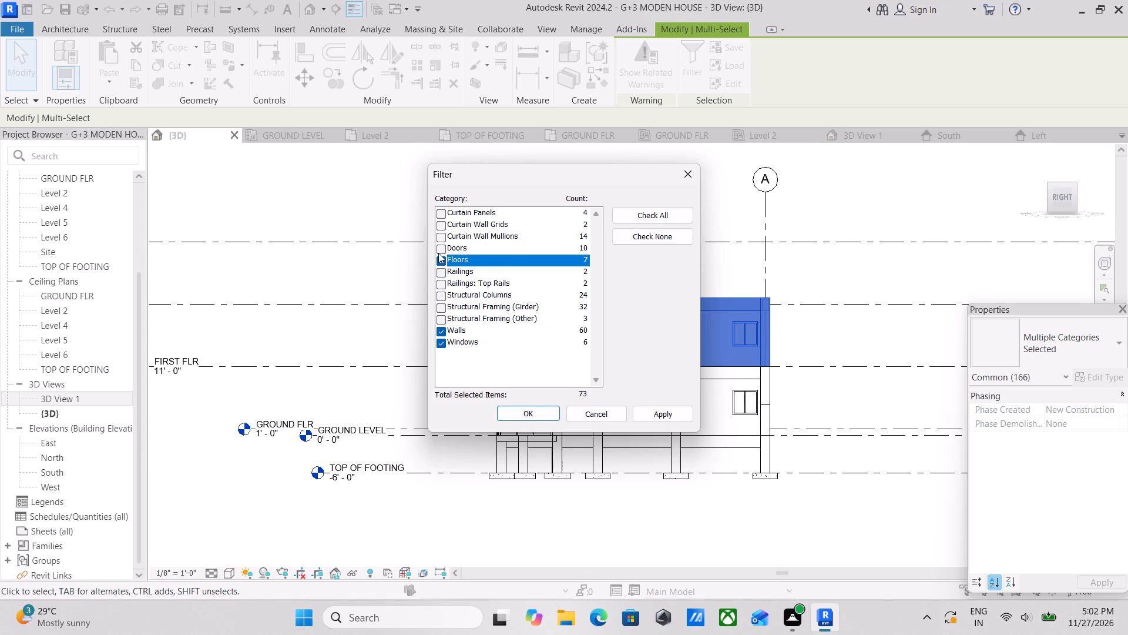
{"action": "left_click", "coordinate": [438, 253]}
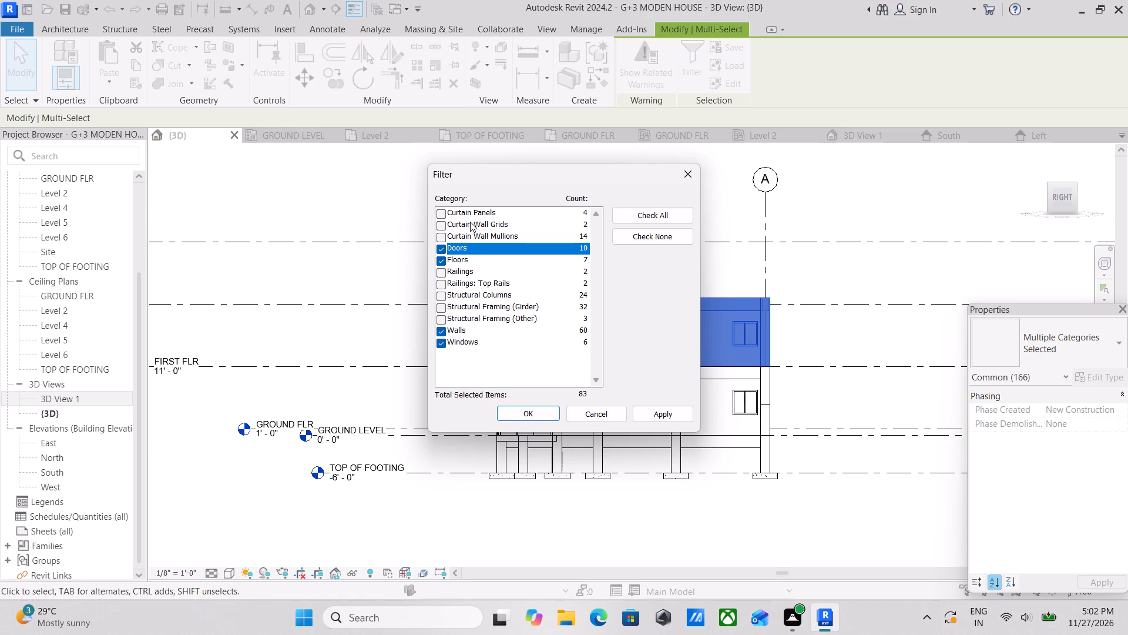
{"action": "scroll", "coordinate": [470, 222], "scroll_direction": "up", "scroll_amount": 1}
{"action": "scroll", "coordinate": [470, 222], "scroll_direction": "down", "scroll_amount": 1}
{"action": "scroll", "coordinate": [452, 310], "scroll_direction": "up", "scroll_amount": 2}
{"action": "scroll", "coordinate": [526, 254], "scroll_direction": "up", "scroll_amount": 1}
{"action": "left_click", "coordinate": [440, 235]}
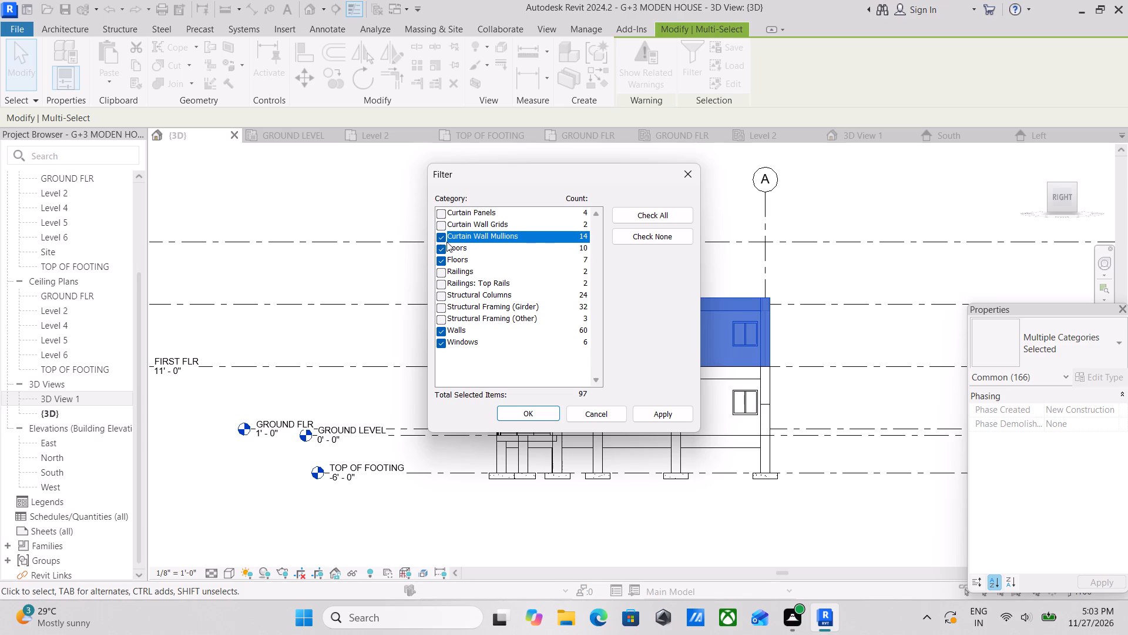
{"action": "left_click", "coordinate": [662, 413]}
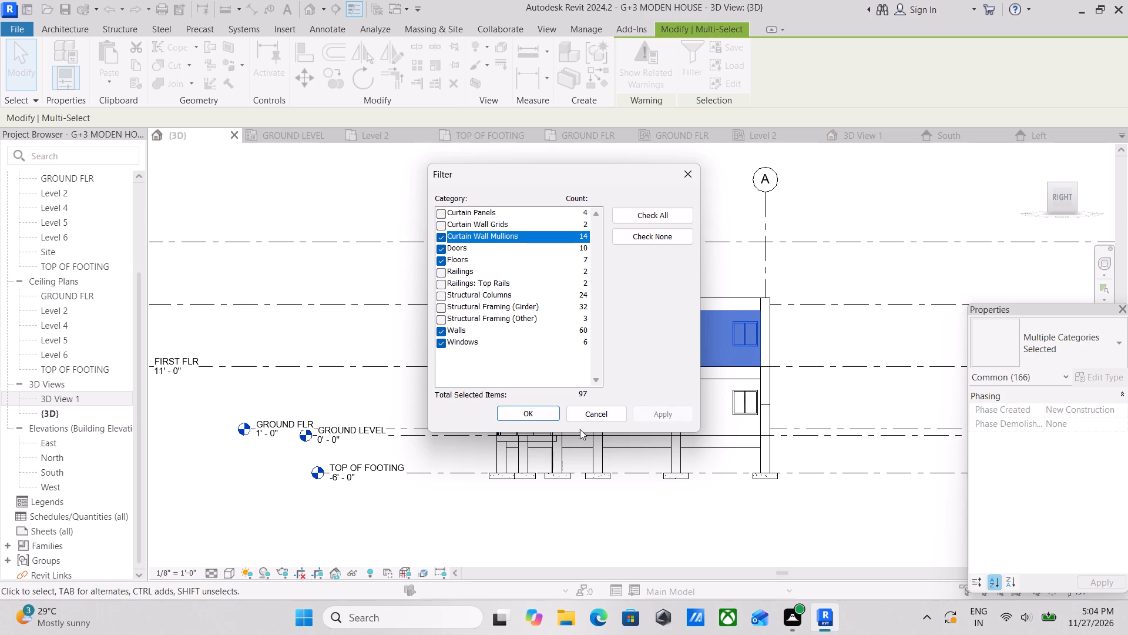
{"action": "left_click", "coordinate": [523, 414]}
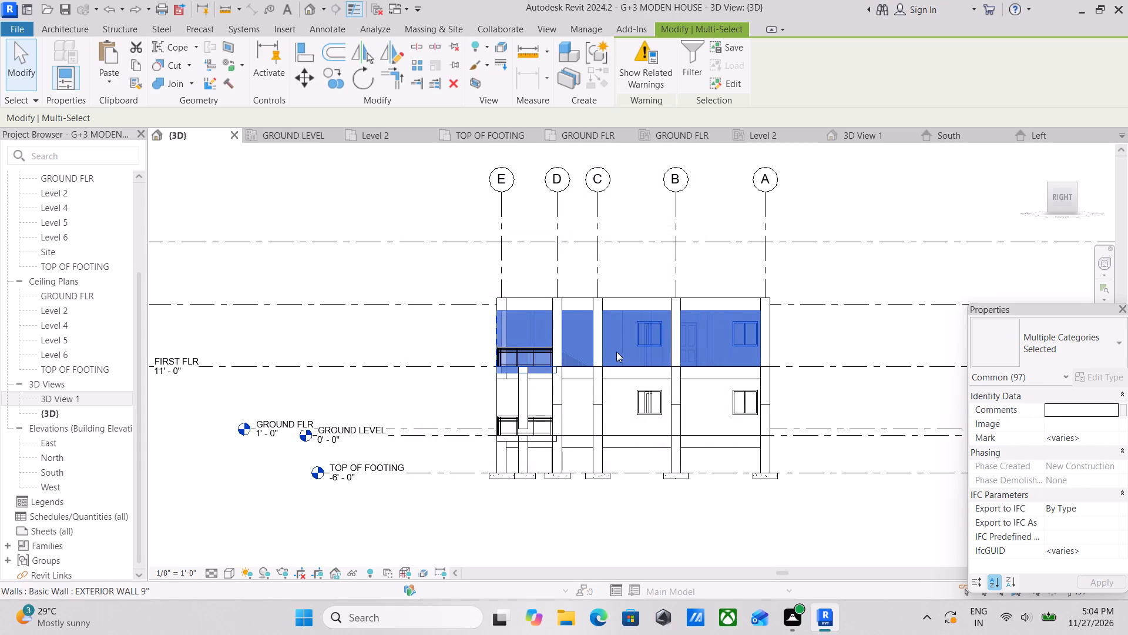
Copy the filtered first-floor elements and paste them aligned to Level 5.
{"action": "middle_click_drag", "start_coordinate": [379, 323], "coordinate": [486, 421]}
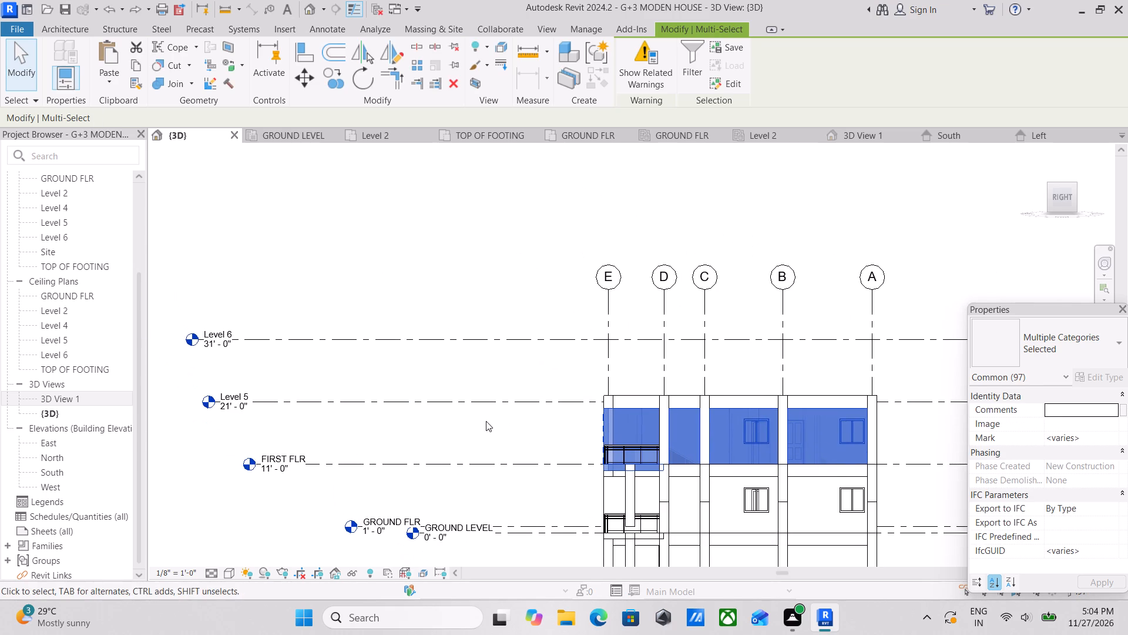
{"action": "left_click", "coordinate": [137, 62]}
{"action": "left_click", "coordinate": [113, 75]}
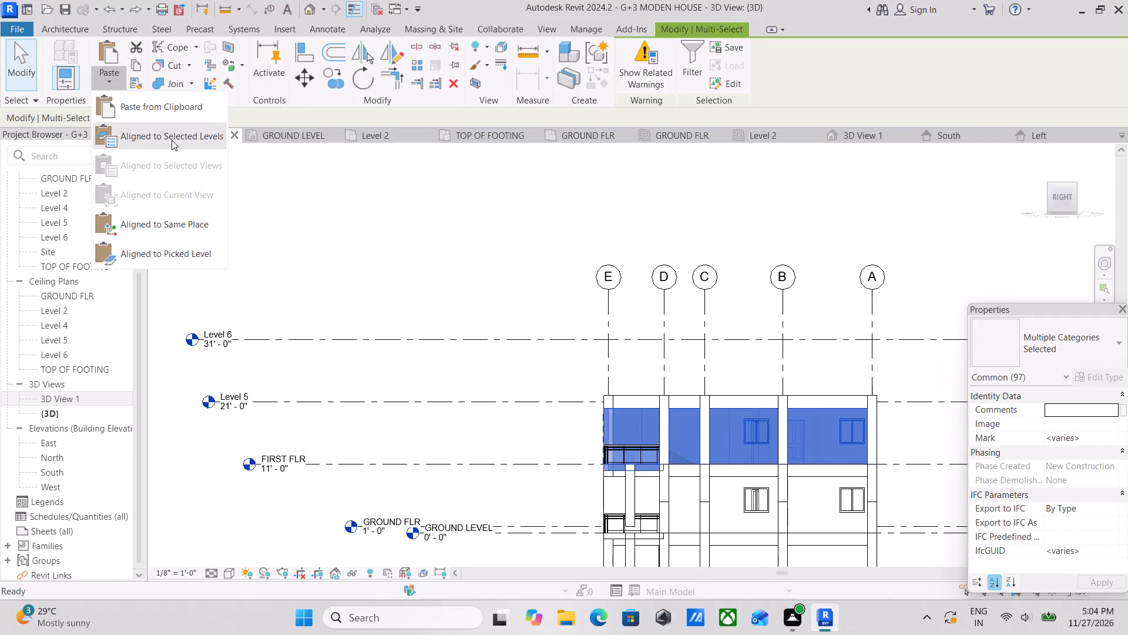
{"action": "left_click", "coordinate": [174, 136]}
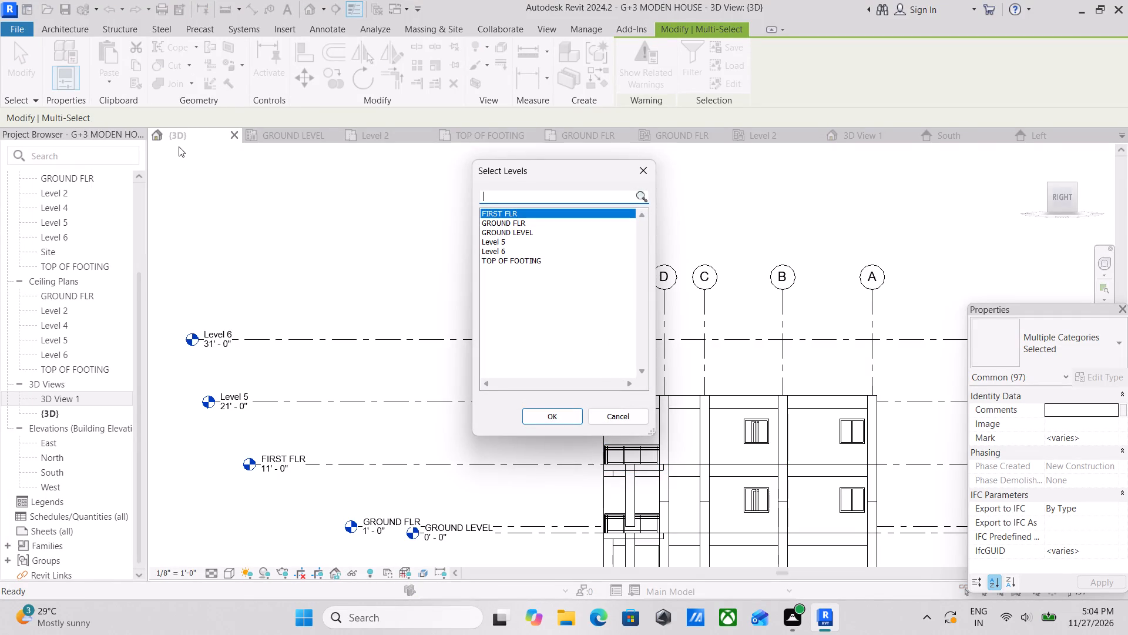
{"action": "left_click", "coordinate": [505, 241]}
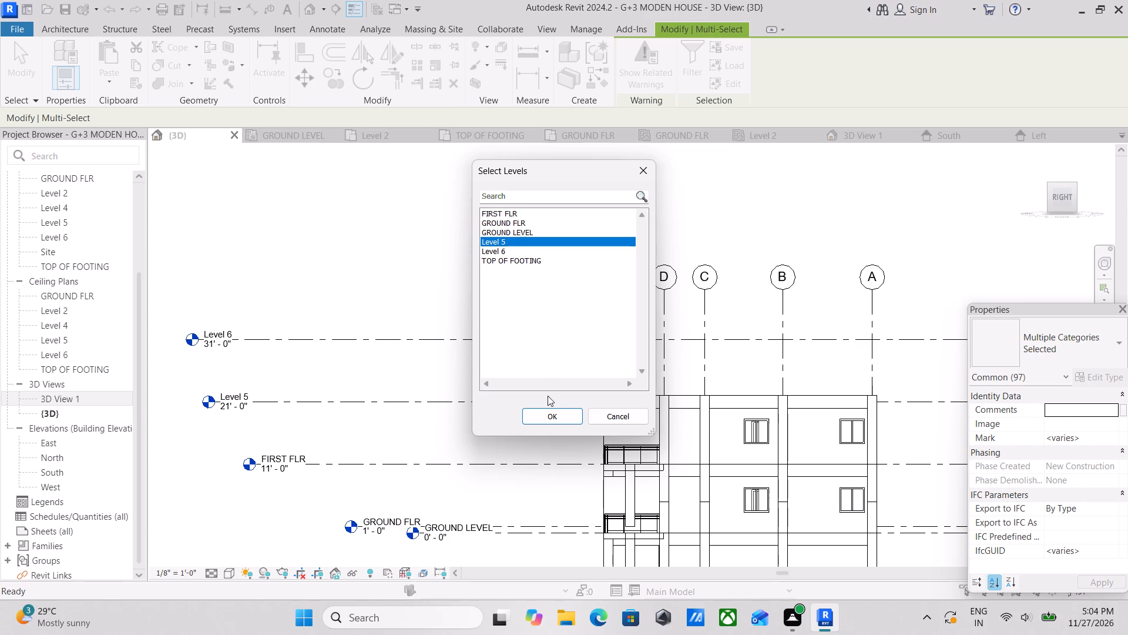
{"action": "left_click", "coordinate": [550, 415]}
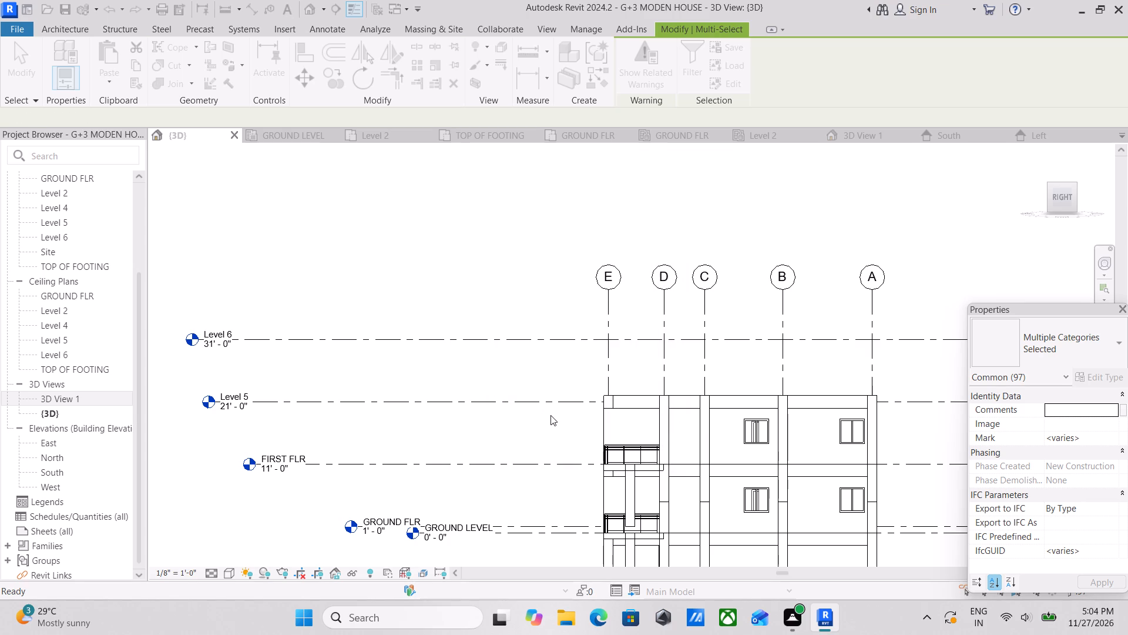
Deselect the pasted elements and examine the new Level 5 storey in the isometric view, around its walls, balconies and columns.
{"action": "scroll", "coordinate": [599, 412], "scroll_direction": "up", "scroll_amount": 3}
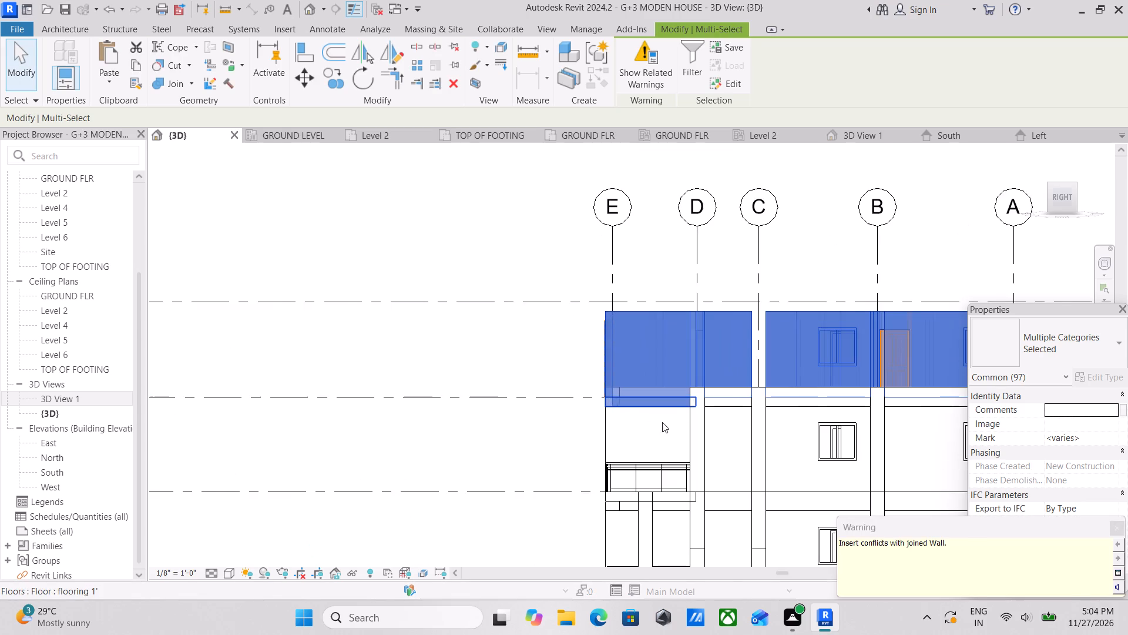
{"action": "middle_click_drag", "start_coordinate": [662, 422], "coordinate": [612, 422]}
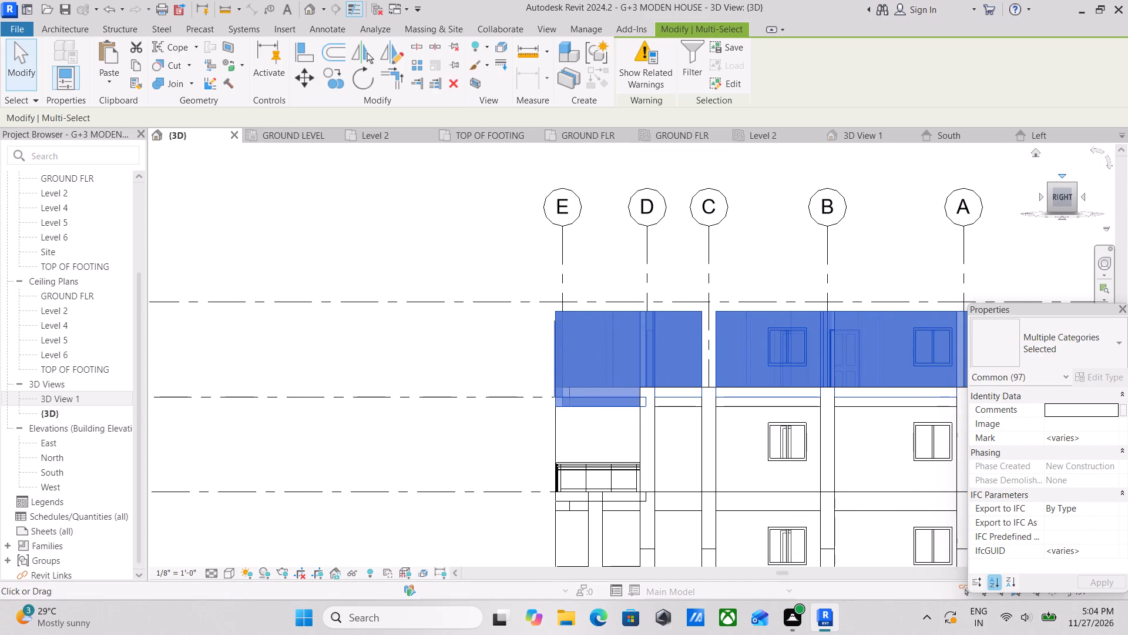
{"action": "left_click", "coordinate": [1052, 186]}
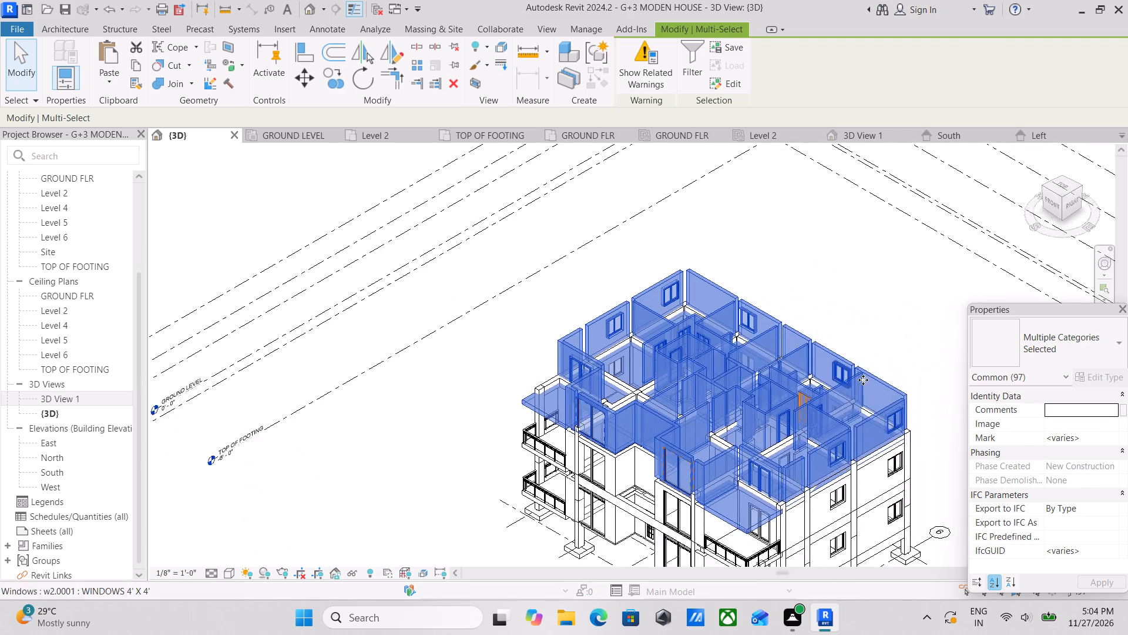
{"action": "middle_click_drag", "start_coordinate": [863, 380], "coordinate": [848, 332]}
{"action": "scroll", "coordinate": [522, 472], "scroll_direction": "up", "scroll_amount": 1}
{"action": "middle_click_drag", "start_coordinate": [638, 423], "coordinate": [624, 450]}
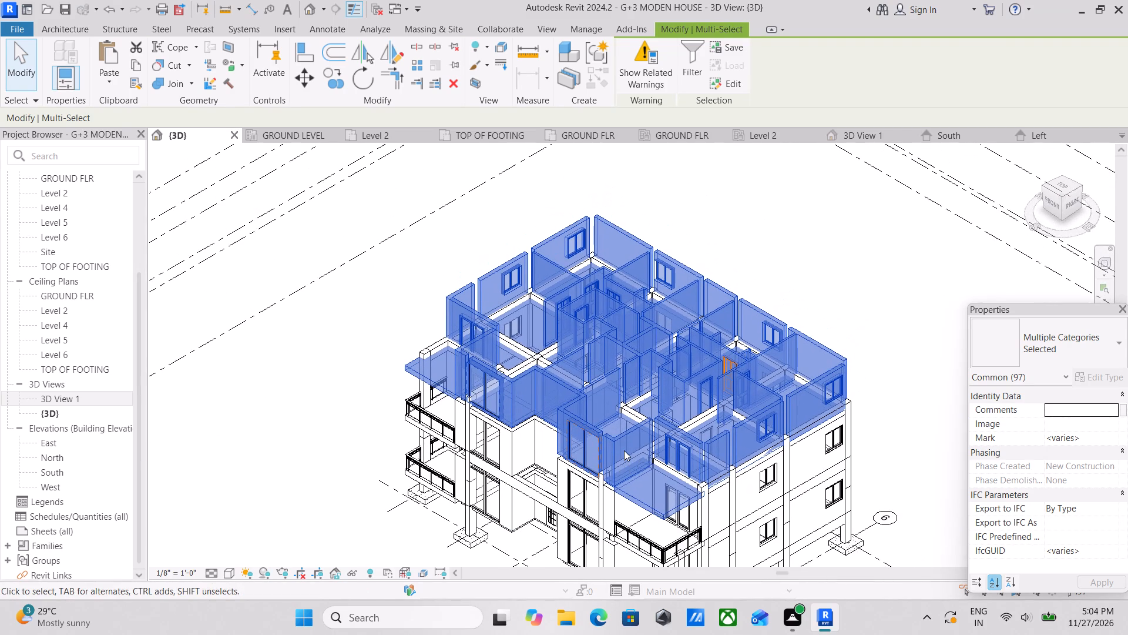
{"action": "key", "text": "Escape"}
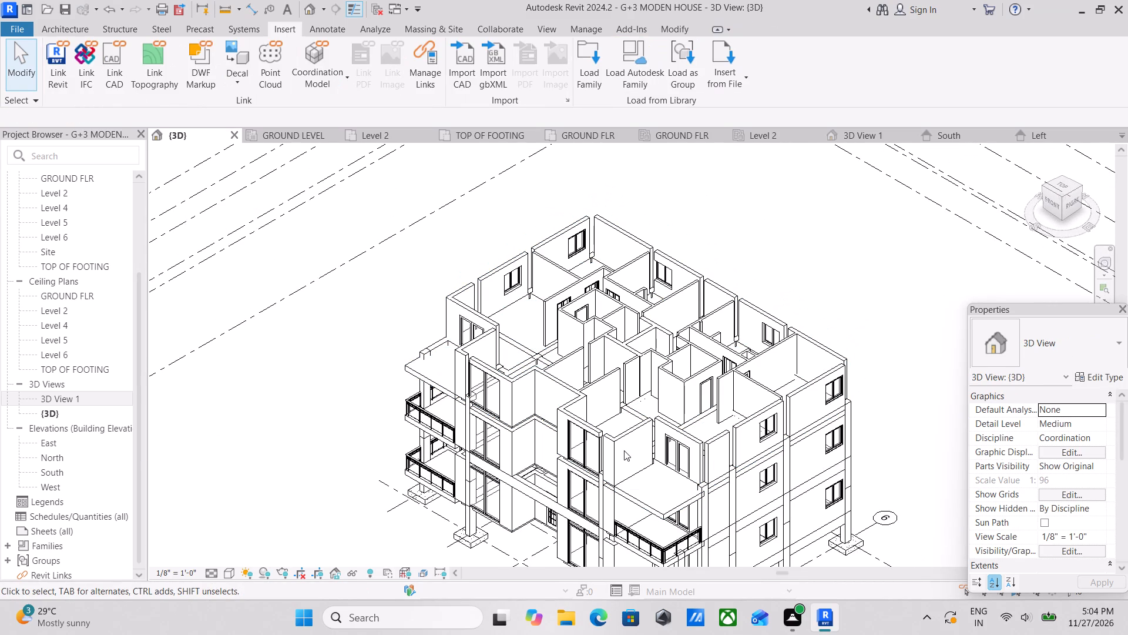
{"action": "scroll", "coordinate": [673, 523], "scroll_direction": "up", "scroll_amount": 5}
{"action": "scroll", "coordinate": [508, 494], "scroll_direction": "up", "scroll_amount": 1}
{"action": "scroll", "coordinate": [543, 477], "scroll_direction": "down", "scroll_amount": 1}
{"action": "middle_click_drag", "start_coordinate": [543, 477], "coordinate": [553, 427]}
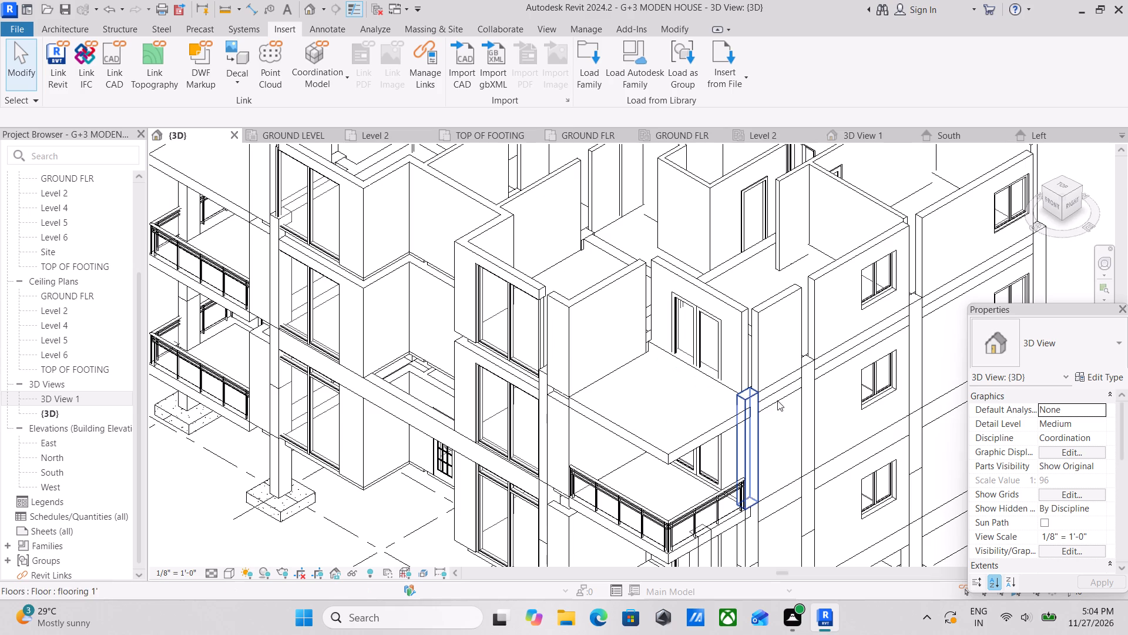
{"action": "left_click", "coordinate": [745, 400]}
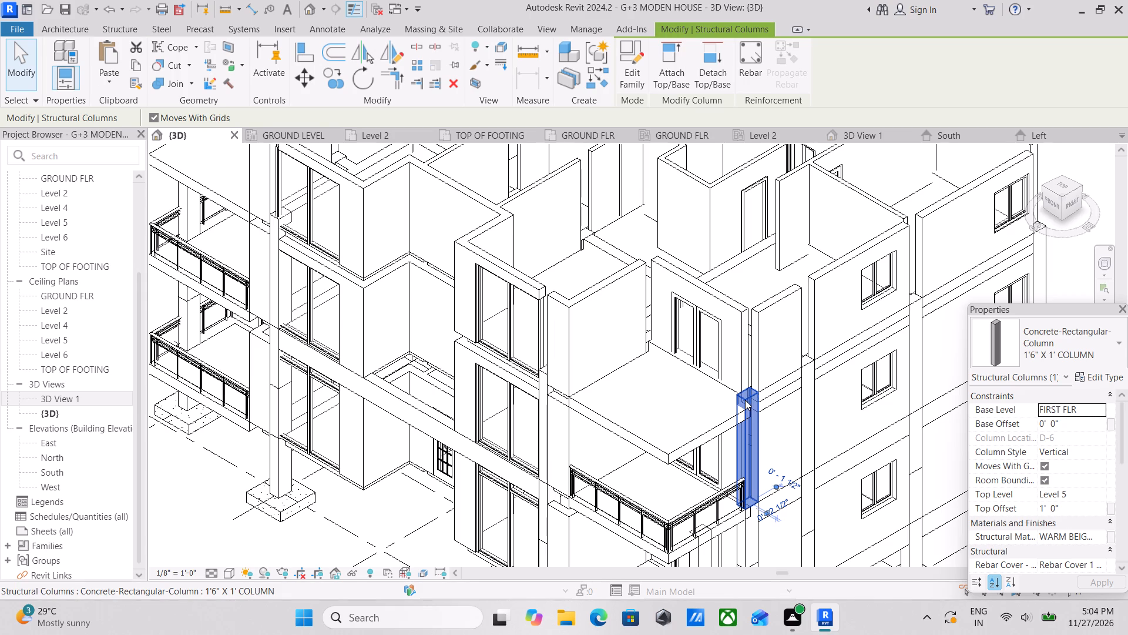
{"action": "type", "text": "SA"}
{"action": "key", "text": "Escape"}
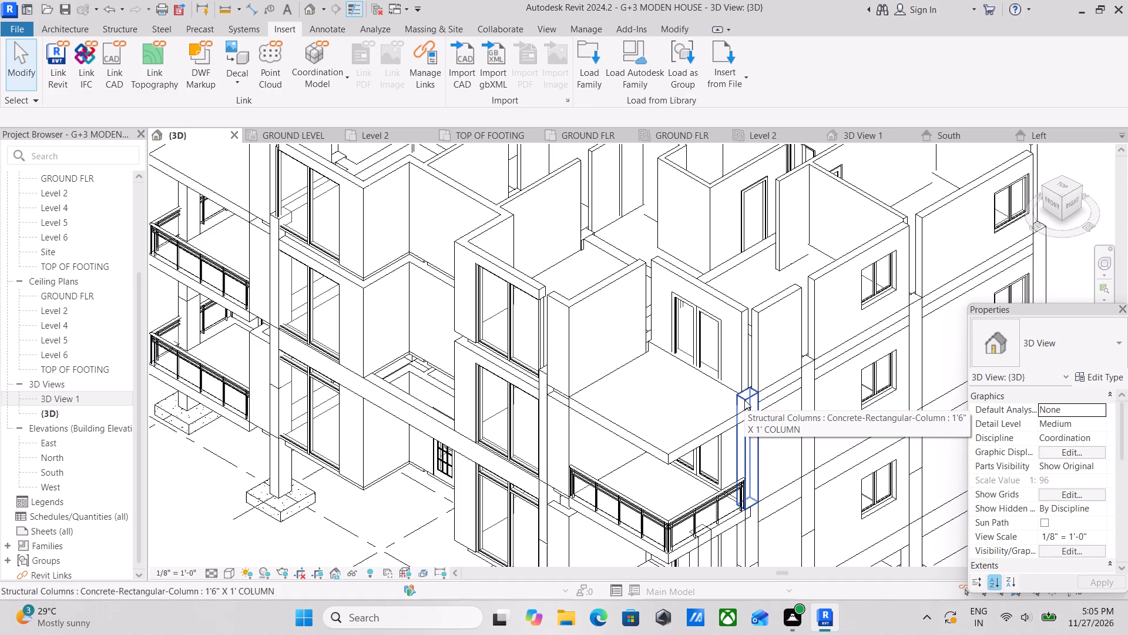
In the right-side 3D view, select the whole first-floor storey between FIRST FLR and Level 5 across grids E to A.
{"action": "left_click", "coordinate": [1070, 203]}
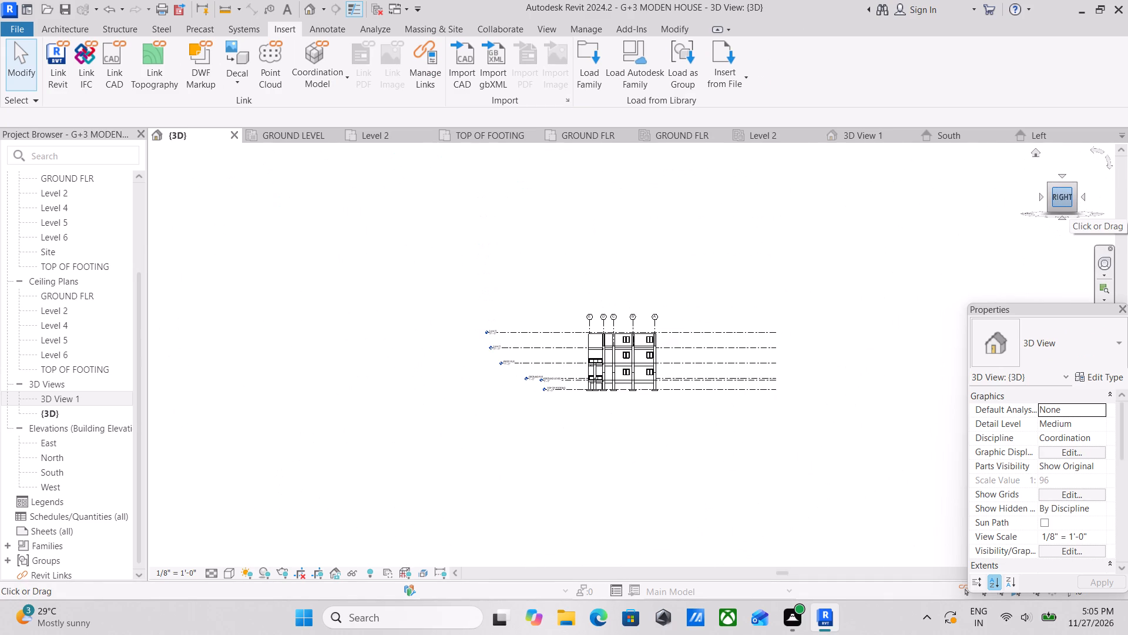
{"action": "scroll", "coordinate": [707, 327], "scroll_direction": "up", "scroll_amount": 4}
{"action": "scroll", "coordinate": [488, 386], "scroll_direction": "up", "scroll_amount": 7}
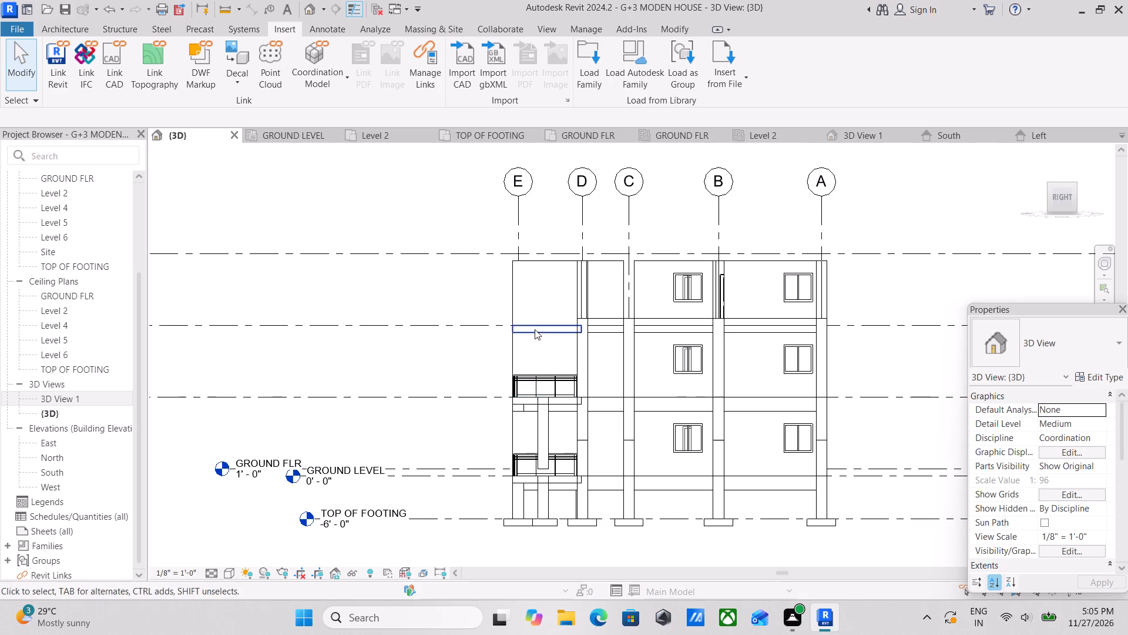
{"action": "left_click_drag", "start_coordinate": [444, 299], "coordinate": [528, 376]}
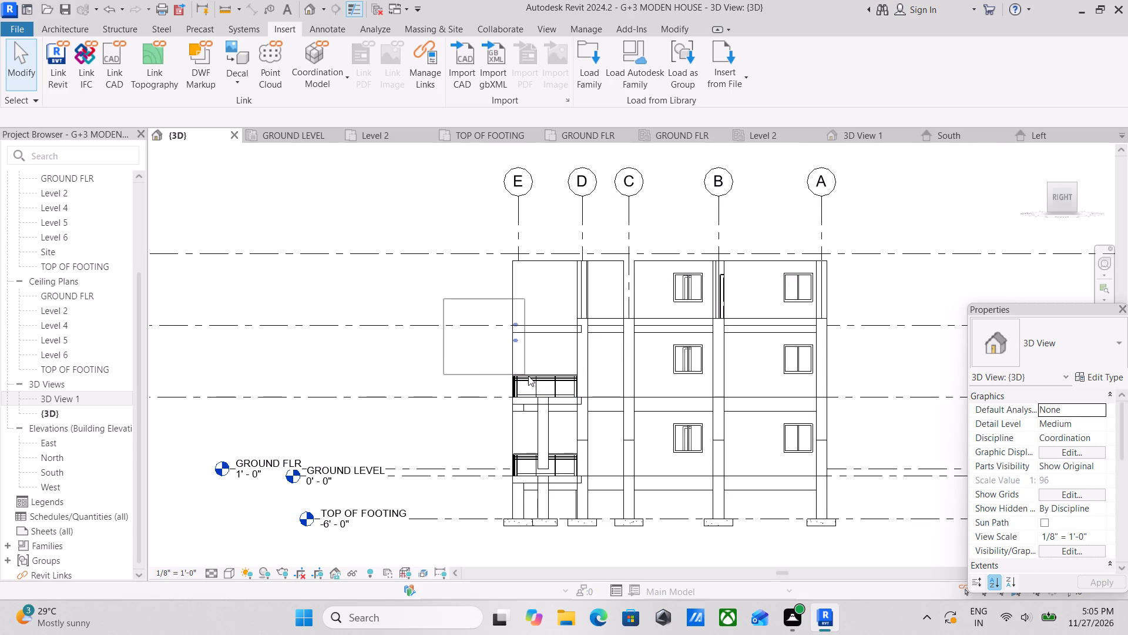
{"action": "left_click_drag", "start_coordinate": [528, 376], "coordinate": [494, 312]}
{"action": "left_click_drag", "start_coordinate": [494, 312], "coordinate": [434, 300]}
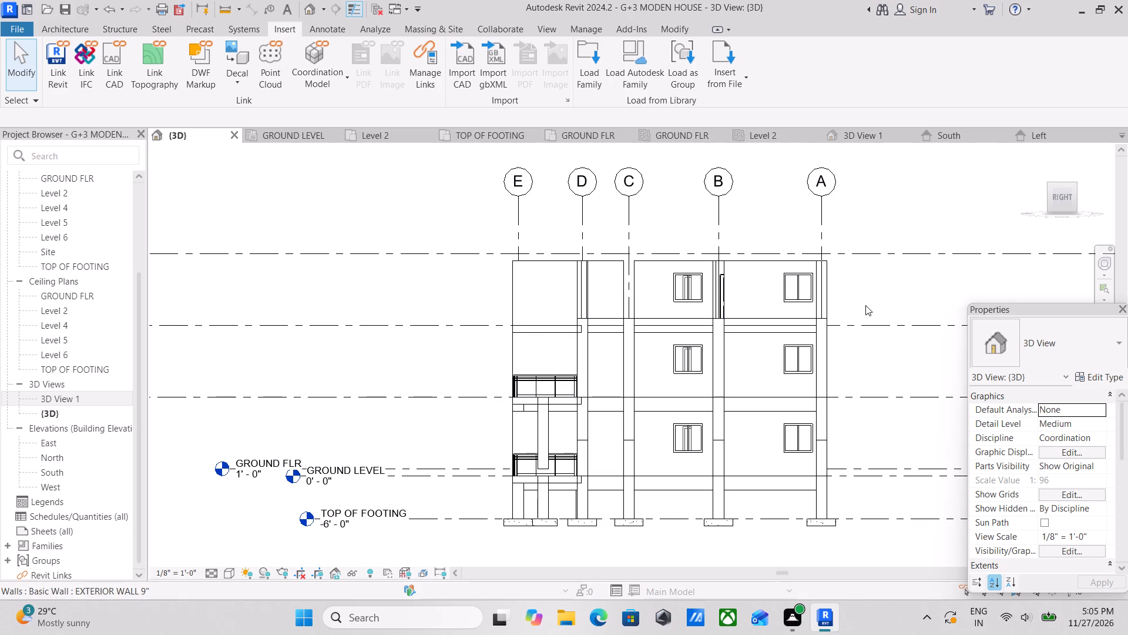
{"action": "left_click_drag", "start_coordinate": [435, 278], "coordinate": [487, 342]}
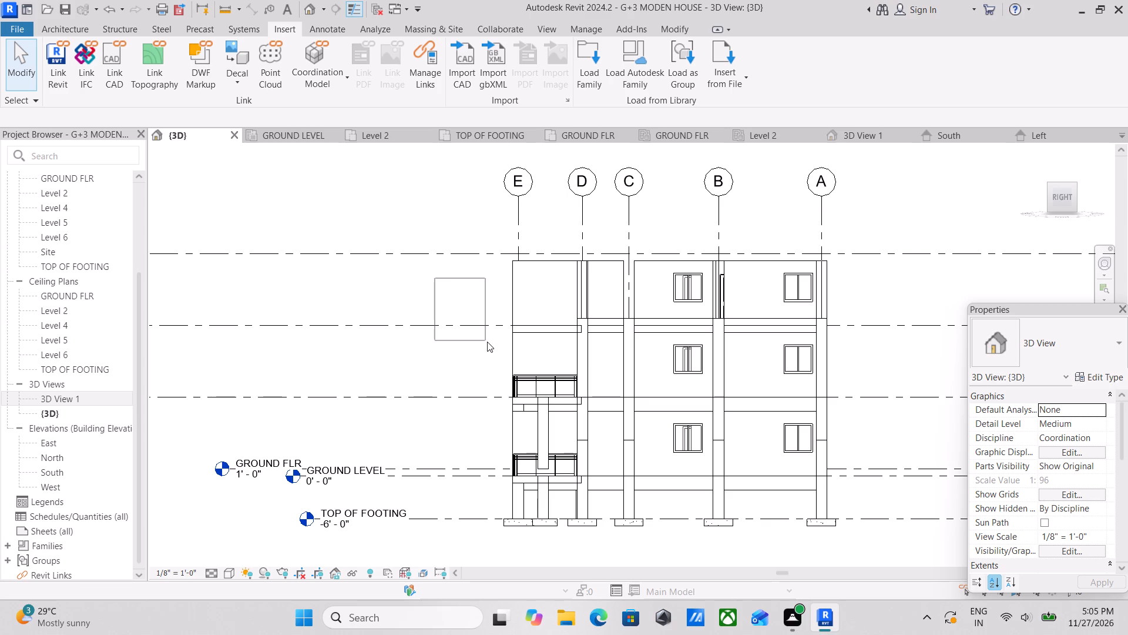
{"action": "left_click_drag", "start_coordinate": [487, 342], "coordinate": [539, 368]}
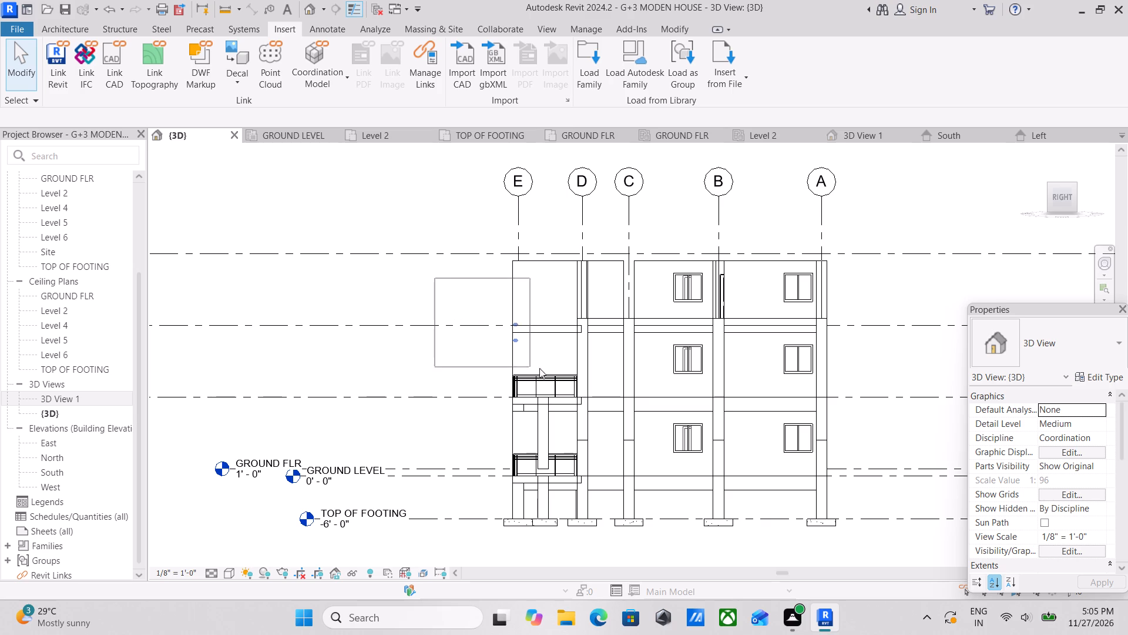
{"action": "left_click_drag", "start_coordinate": [539, 368], "coordinate": [860, 427]}
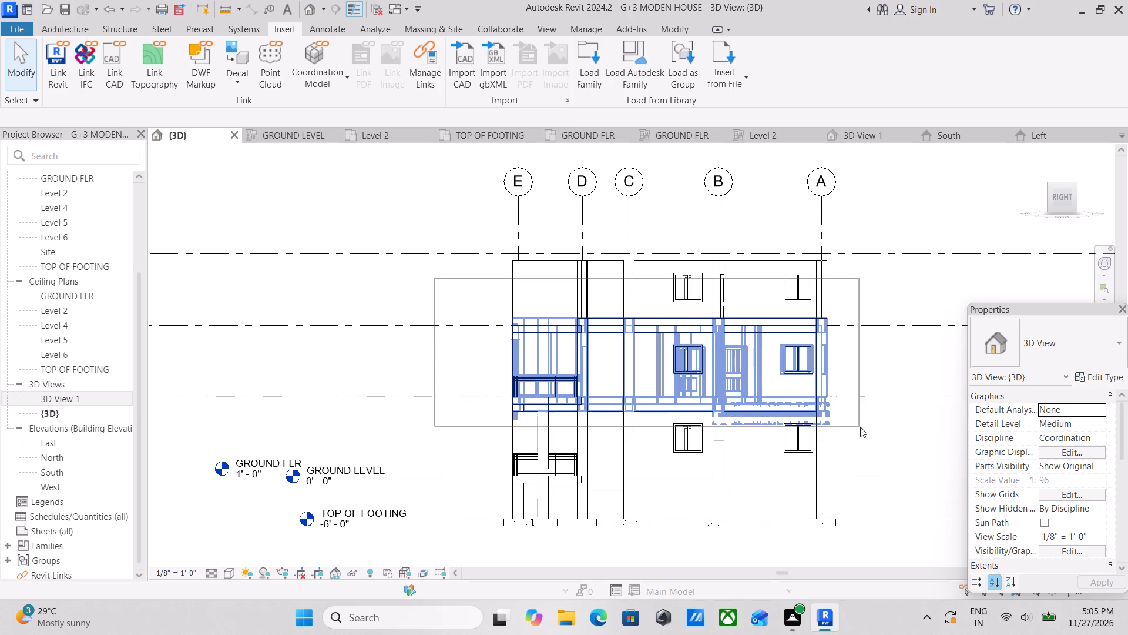
{"action": "left_click_drag", "start_coordinate": [860, 427], "coordinate": [853, 423]}
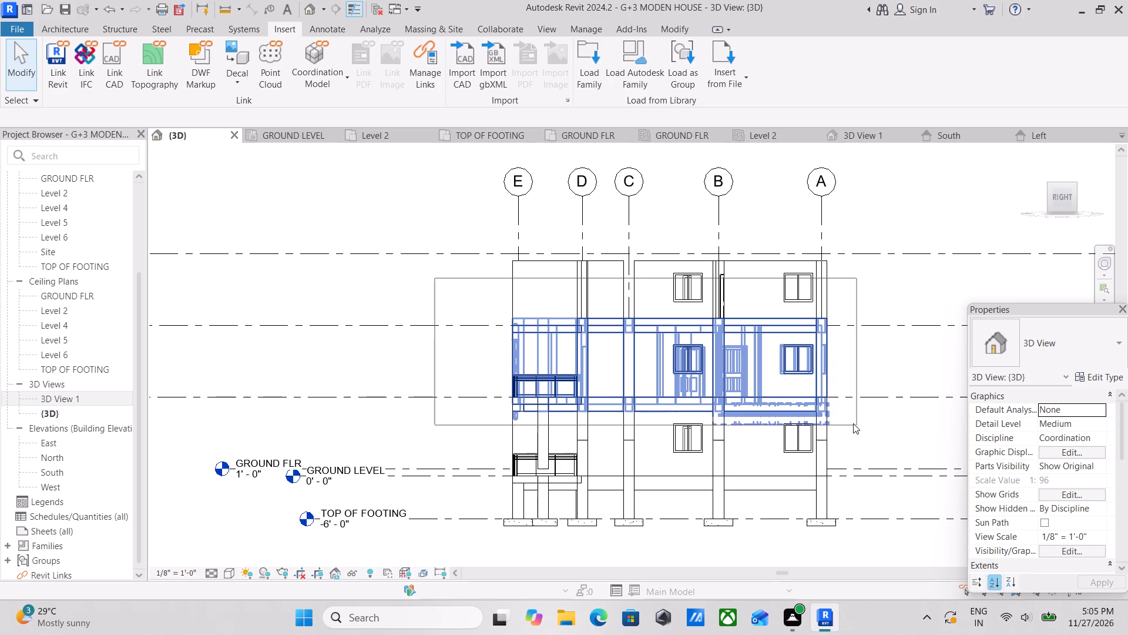
{"action": "left_click_drag", "start_coordinate": [853, 423], "coordinate": [851, 422]}
Open the filter for the selected storey, clear every category and review the category list from Ceilings to Windows.
{"action": "left_click", "coordinate": [689, 59]}
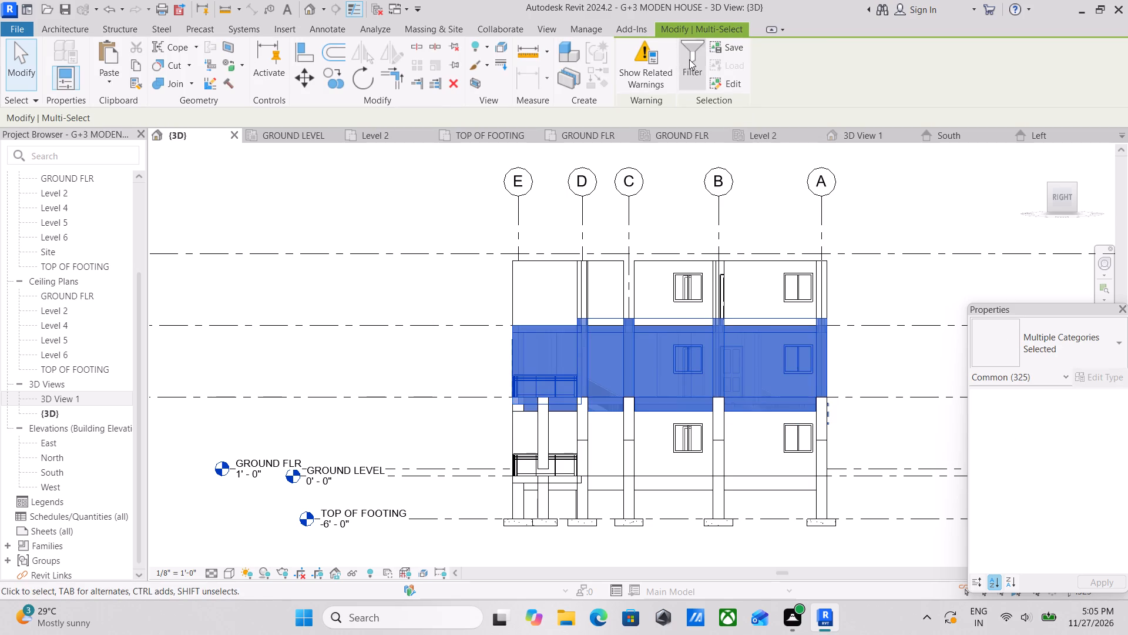
{"action": "left_click", "coordinate": [655, 231]}
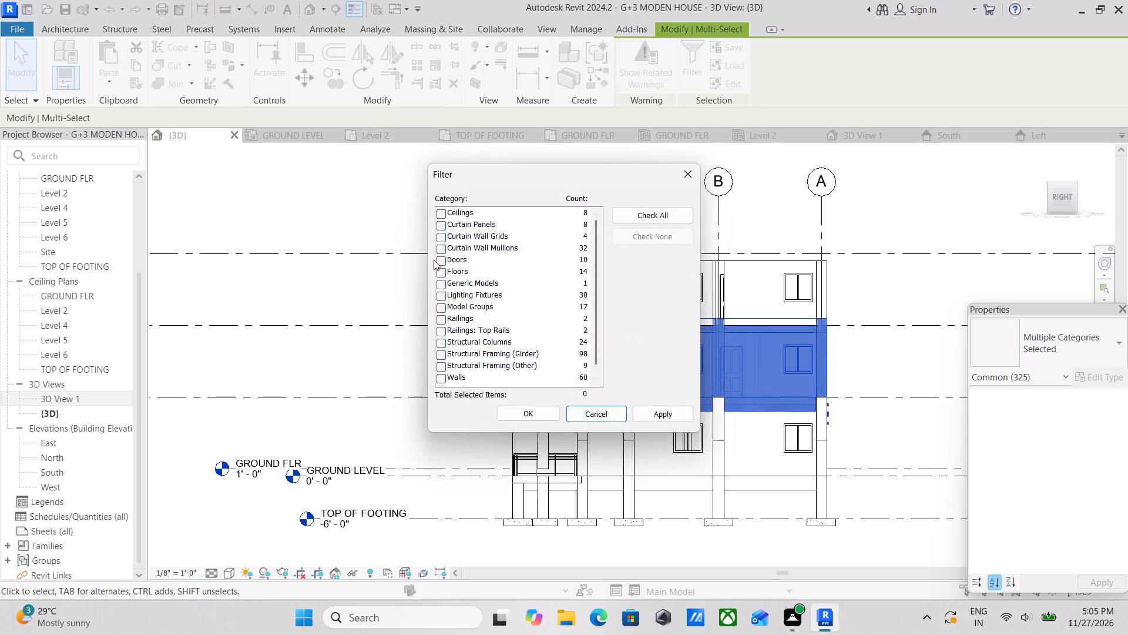
{"action": "scroll", "coordinate": [461, 327], "scroll_direction": "up", "scroll_amount": 1}
{"action": "scroll", "coordinate": [442, 343], "scroll_direction": "down", "scroll_amount": 1}
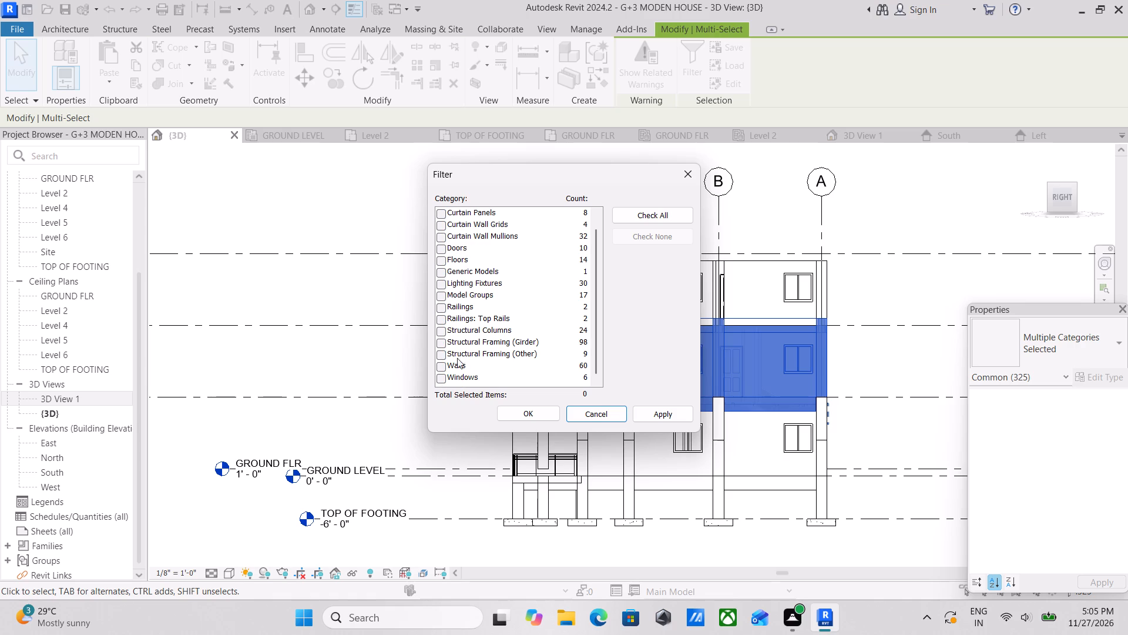
{"action": "scroll", "coordinate": [457, 365], "scroll_direction": "down", "scroll_amount": 1}
{"action": "scroll", "coordinate": [447, 300], "scroll_direction": "down", "scroll_amount": 1}
{"action": "scroll", "coordinate": [456, 254], "scroll_direction": "down", "scroll_amount": 2}
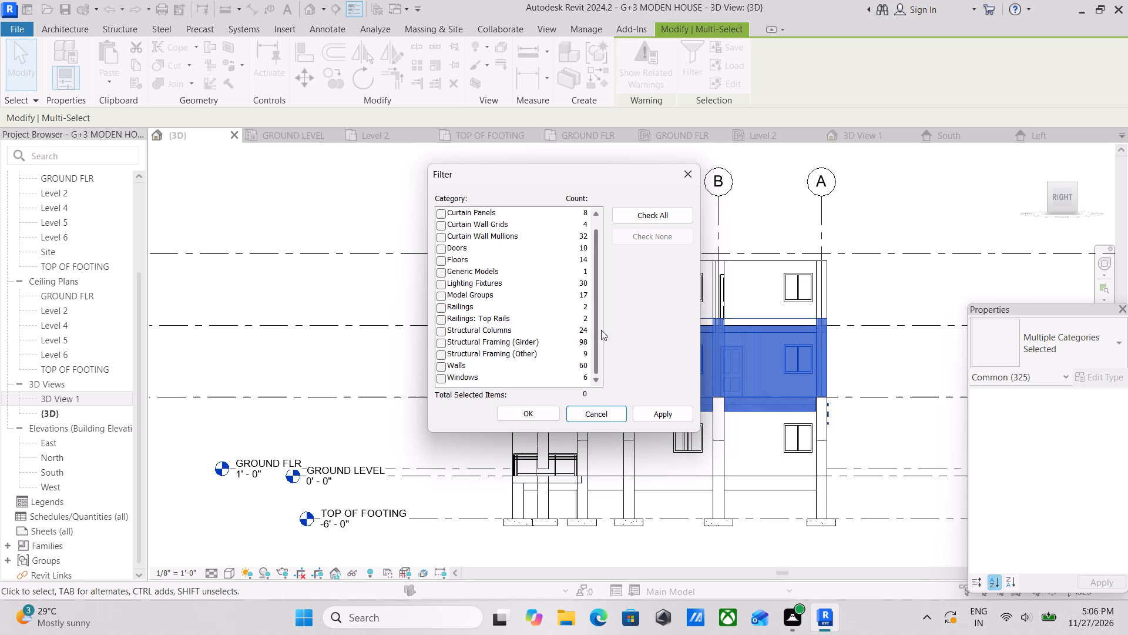
{"action": "scroll", "coordinate": [601, 330], "scroll_direction": "up", "scroll_amount": 1}
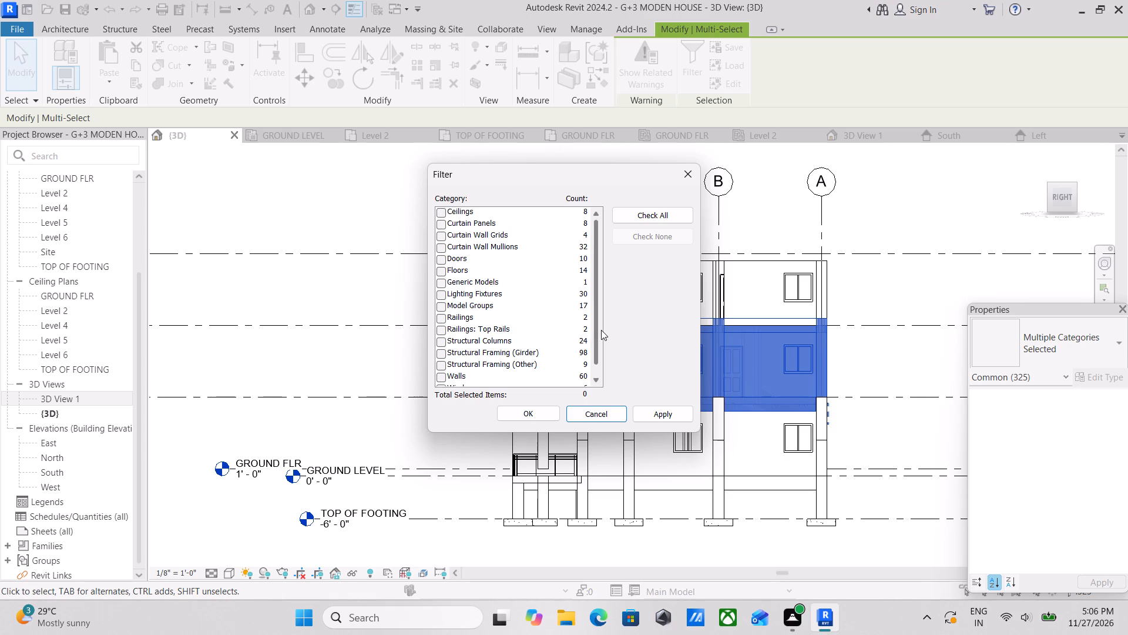
{"action": "scroll", "coordinate": [455, 272], "scroll_direction": "up", "scroll_amount": 2}
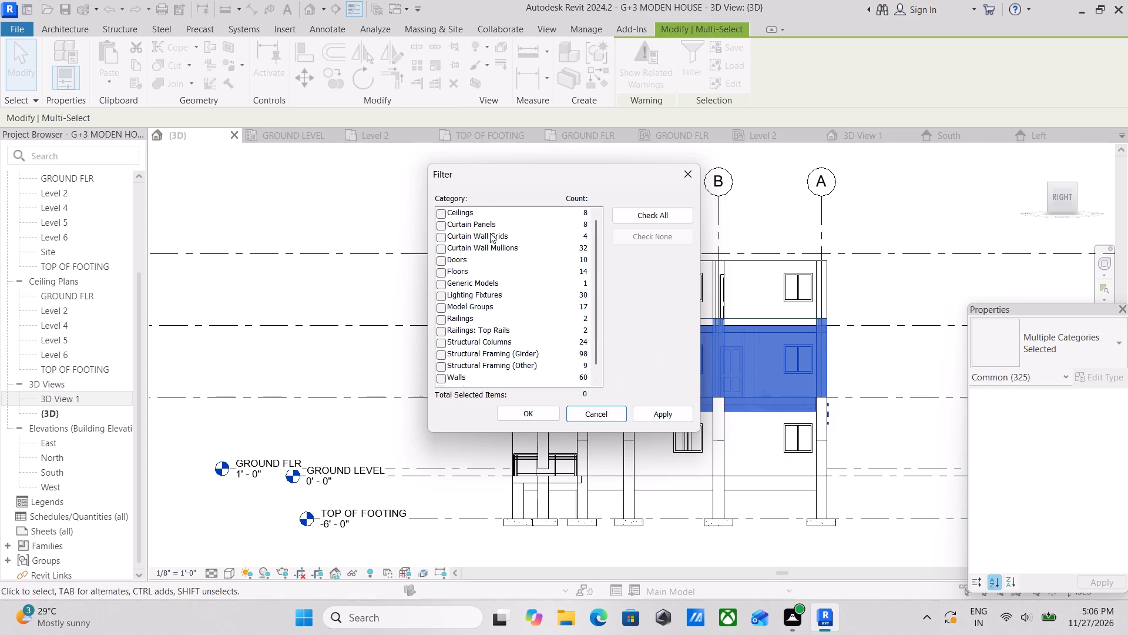
{"action": "scroll", "coordinate": [513, 328], "scroll_direction": "down", "scroll_amount": 2}
{"action": "scroll", "coordinate": [491, 310], "scroll_direction": "up", "scroll_amount": 4}
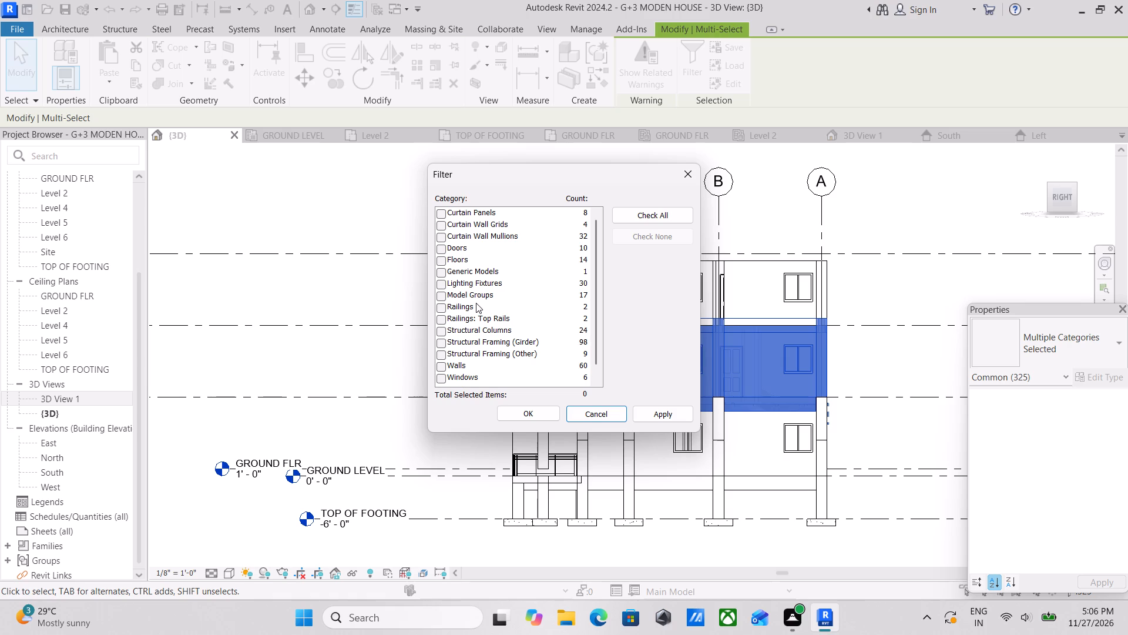
{"action": "scroll", "coordinate": [476, 303], "scroll_direction": "up", "scroll_amount": 1}
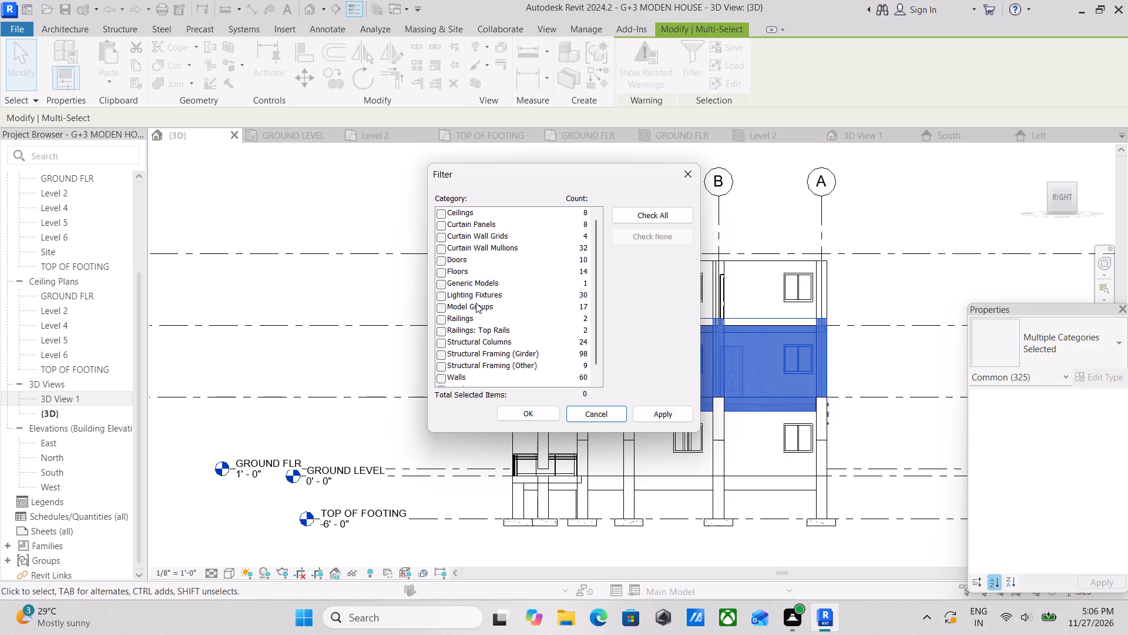
{"action": "scroll", "coordinate": [468, 342], "scroll_direction": "down", "scroll_amount": 5}
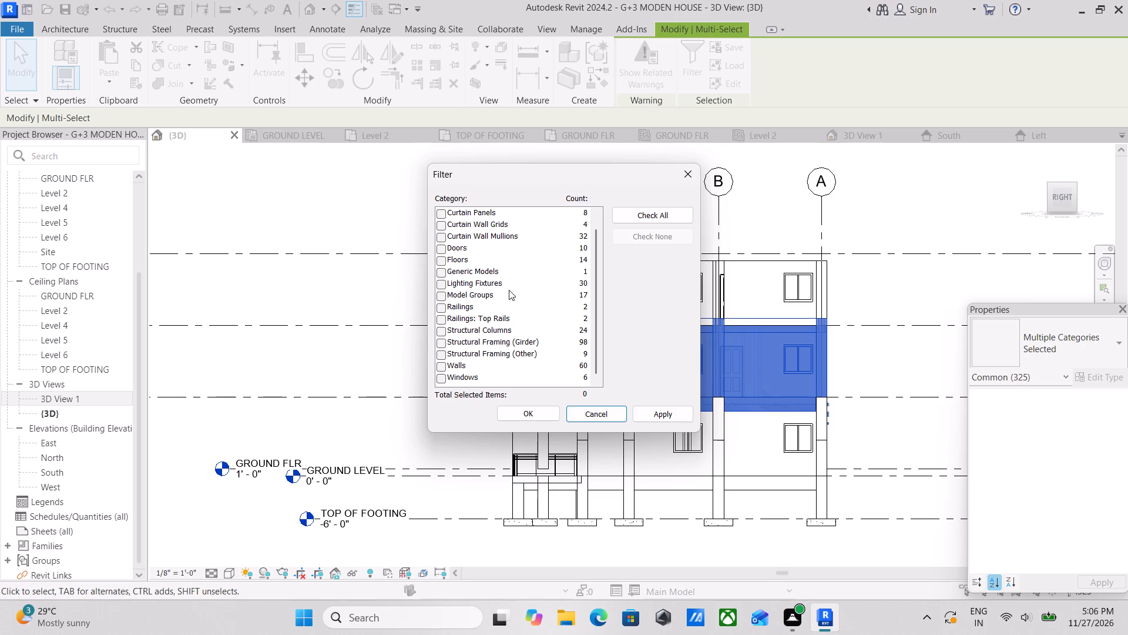
{"action": "scroll", "coordinate": [516, 346], "scroll_direction": "down", "scroll_amount": 2}
{"action": "scroll", "coordinate": [439, 373], "scroll_direction": "up", "scroll_amount": 2}
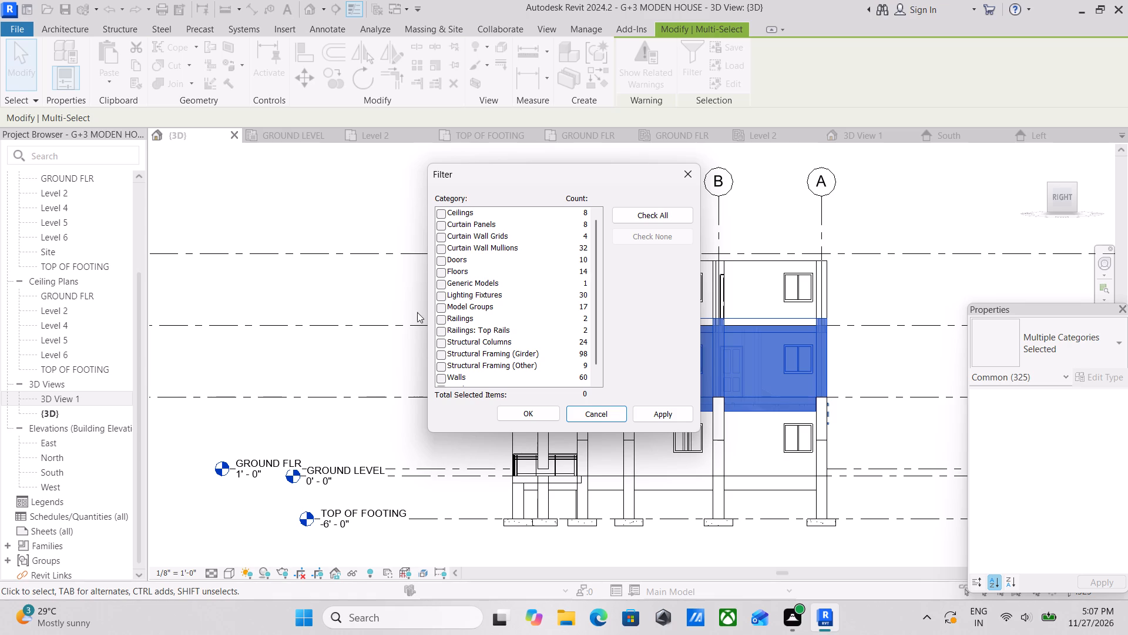
Filter the selected storey to Structural Columns, Structural Framing (Girder) and Structural Framing (Other) only.
{"action": "left_click", "coordinate": [438, 259]}
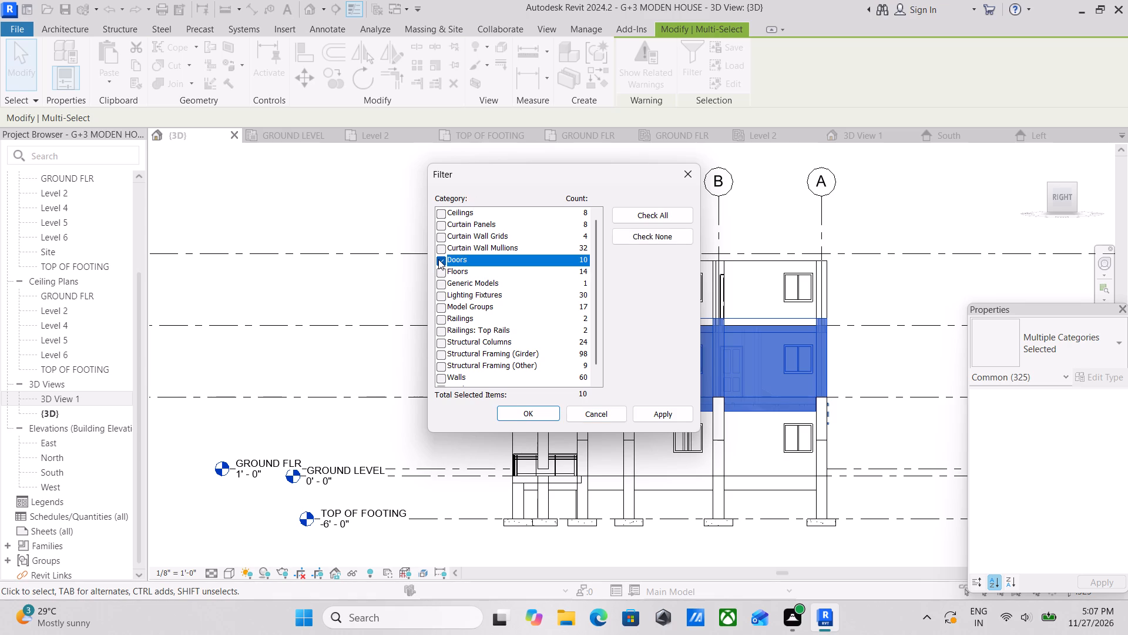
{"action": "left_click", "coordinate": [440, 259]}
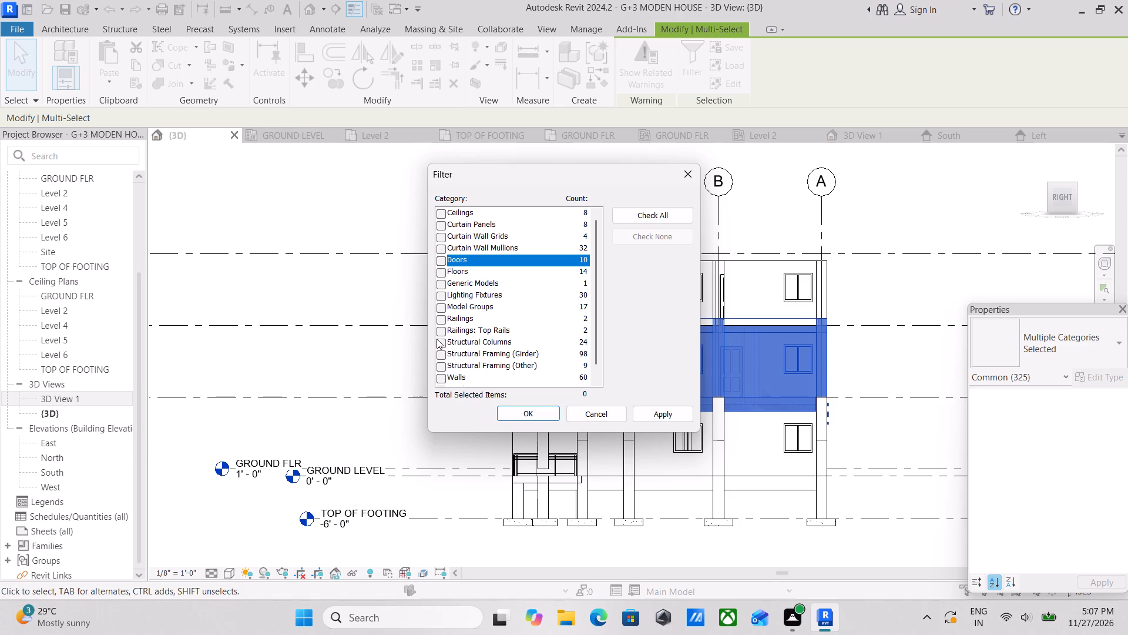
{"action": "left_click", "coordinate": [440, 343]}
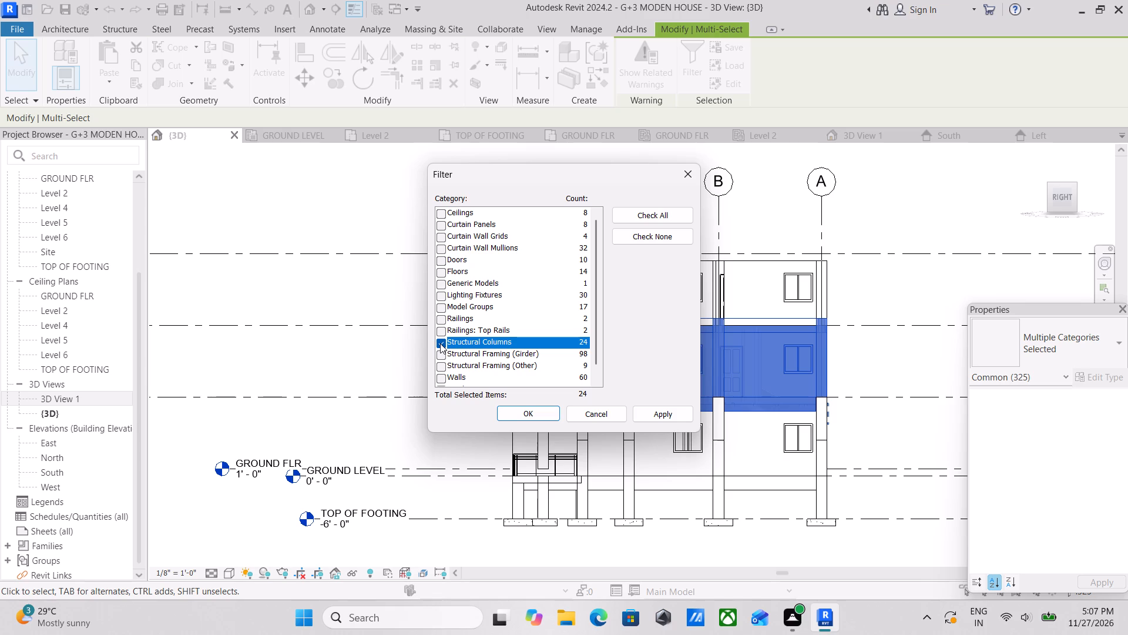
{"action": "scroll", "coordinate": [437, 322], "scroll_direction": "up", "scroll_amount": 1}
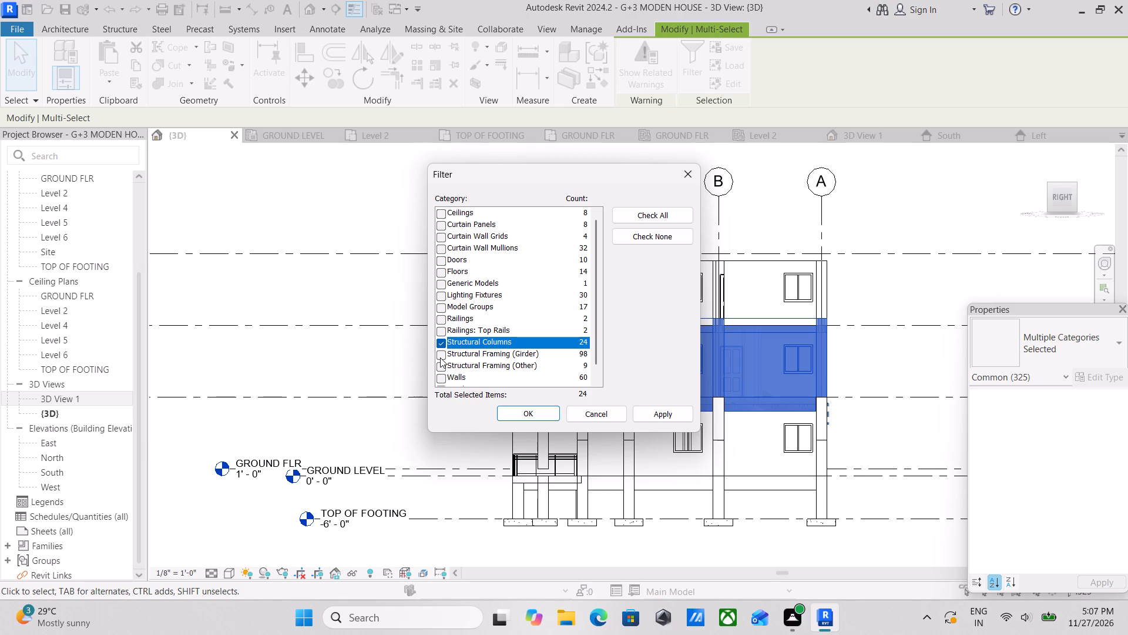
{"action": "left_click", "coordinate": [441, 355]}
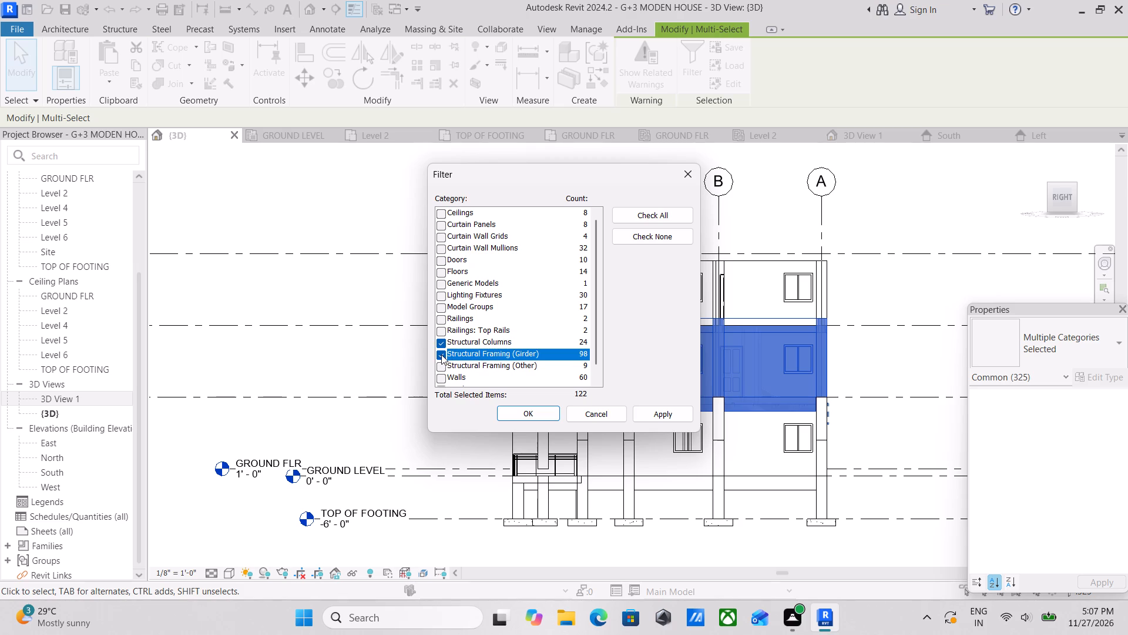
{"action": "left_click", "coordinate": [442, 353]}
{"action": "scroll", "coordinate": [454, 362], "scroll_direction": "down", "scroll_amount": 1}
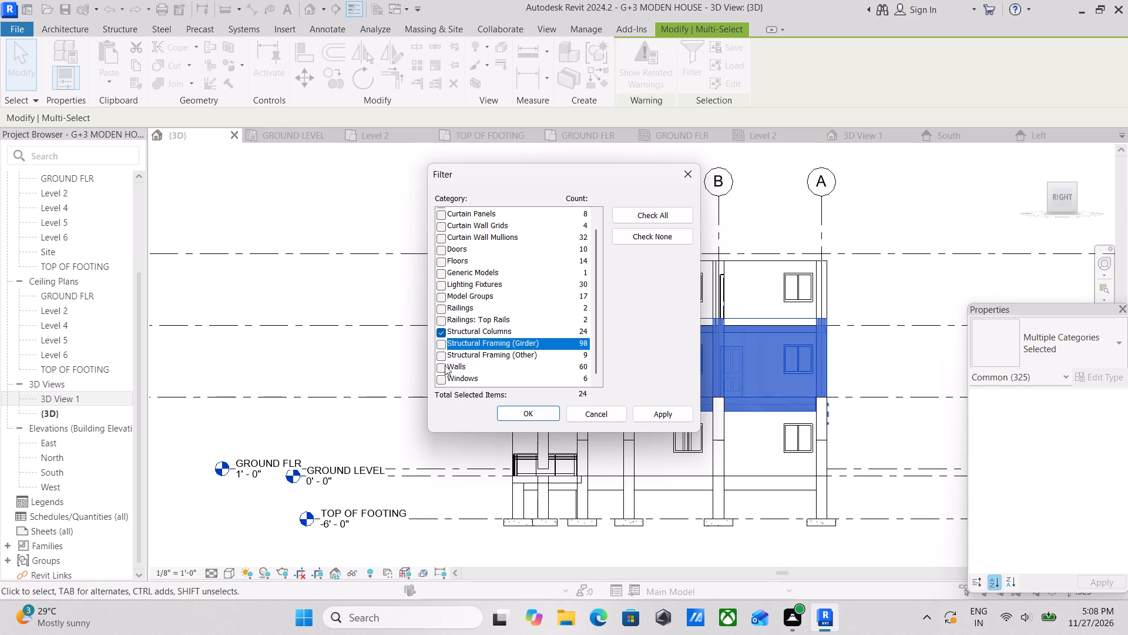
{"action": "scroll", "coordinate": [438, 370], "scroll_direction": "down", "scroll_amount": 1}
{"action": "scroll", "coordinate": [462, 292], "scroll_direction": "up", "scroll_amount": 2}
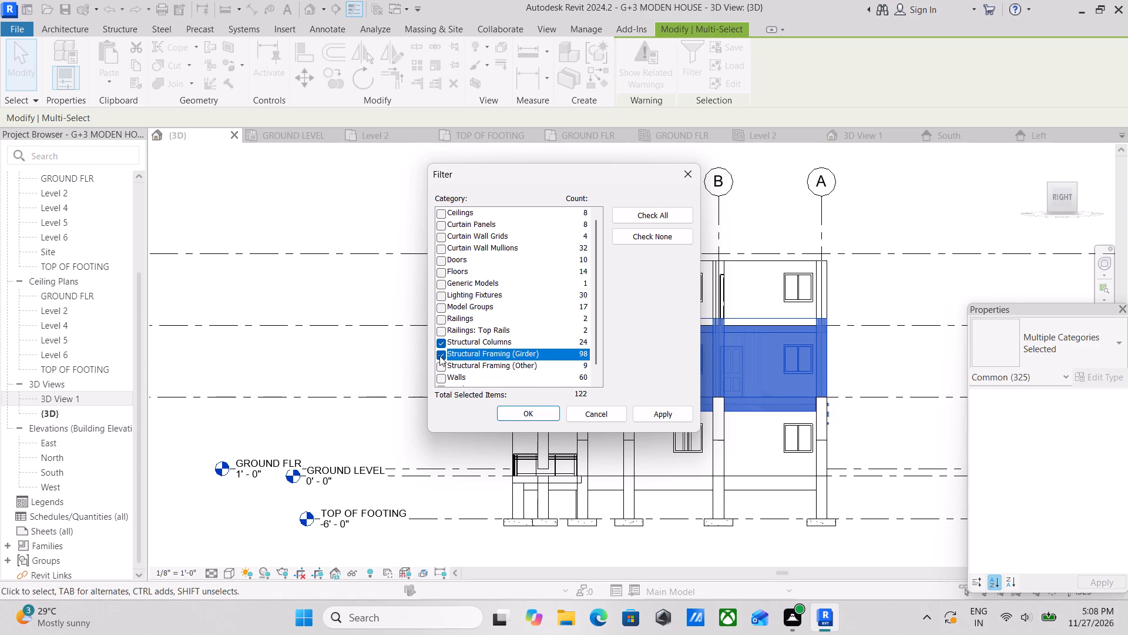
{"action": "left_click", "coordinate": [439, 356]}
{"action": "left_click", "coordinate": [442, 367]}
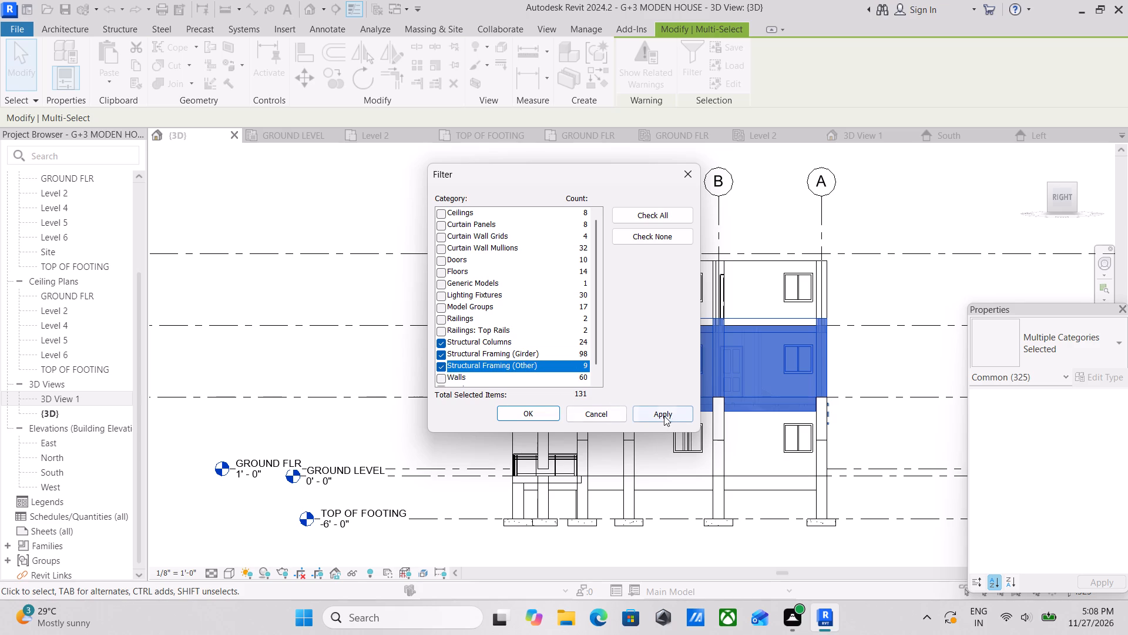
{"action": "left_click", "coordinate": [670, 415]}
{"action": "left_click", "coordinate": [515, 411]}
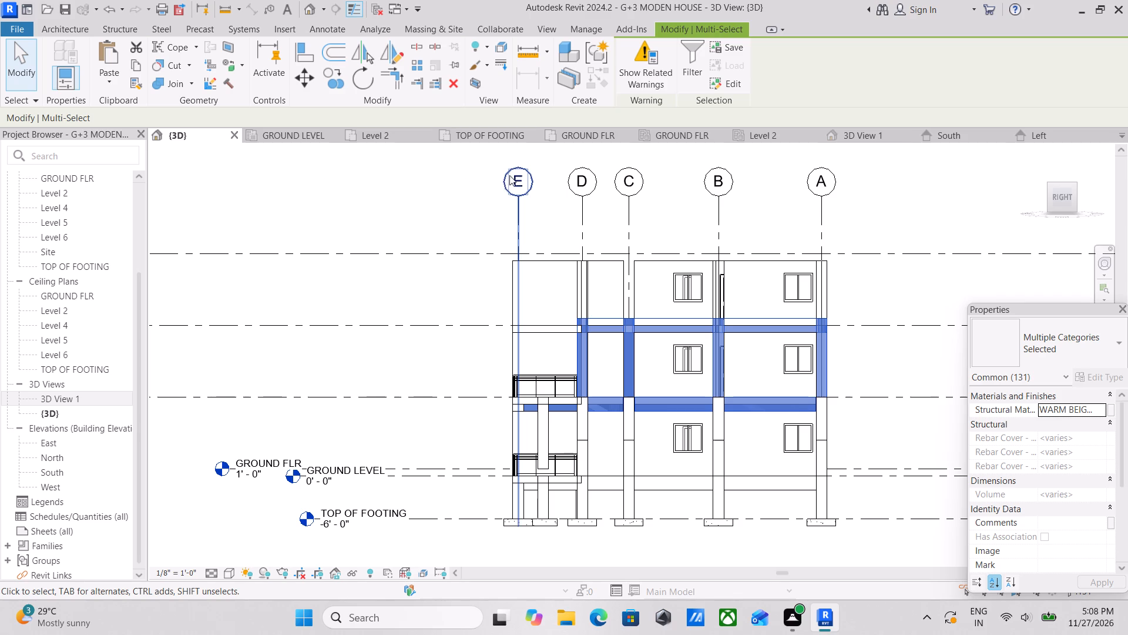
Copy the filtered structural columns and framing and paste them aligned to Level 6.
{"action": "scroll", "coordinate": [508, 281], "scroll_direction": "up", "scroll_amount": 1}
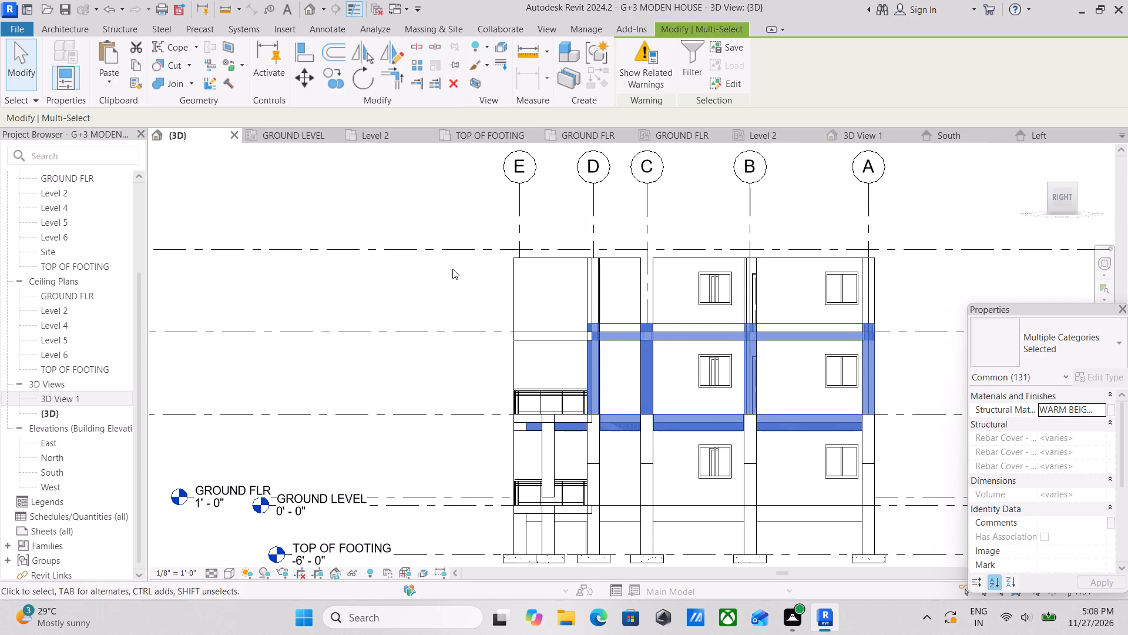
{"action": "middle_click_drag", "start_coordinate": [452, 269], "coordinate": [525, 337]}
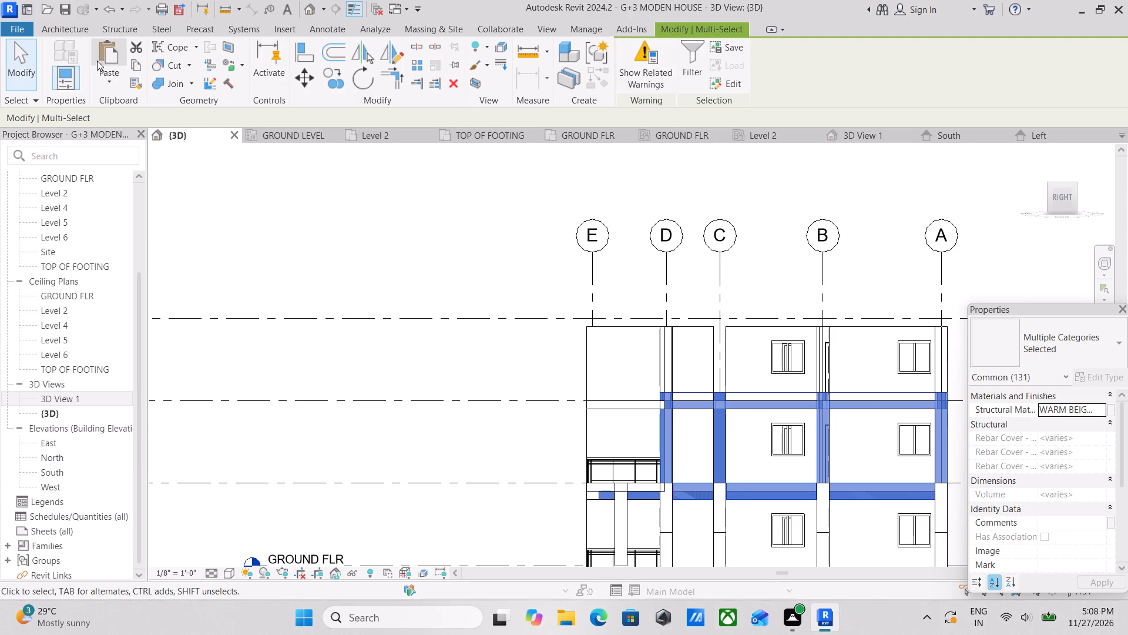
{"action": "left_click", "coordinate": [134, 65]}
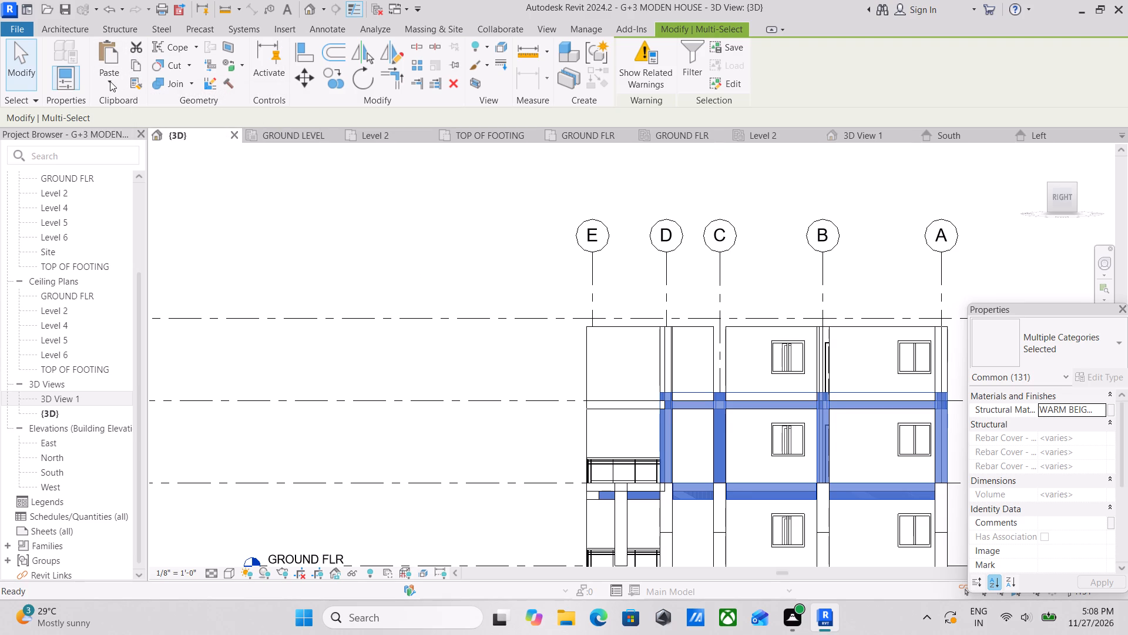
{"action": "left_click", "coordinate": [108, 83]}
{"action": "left_click", "coordinate": [169, 143]}
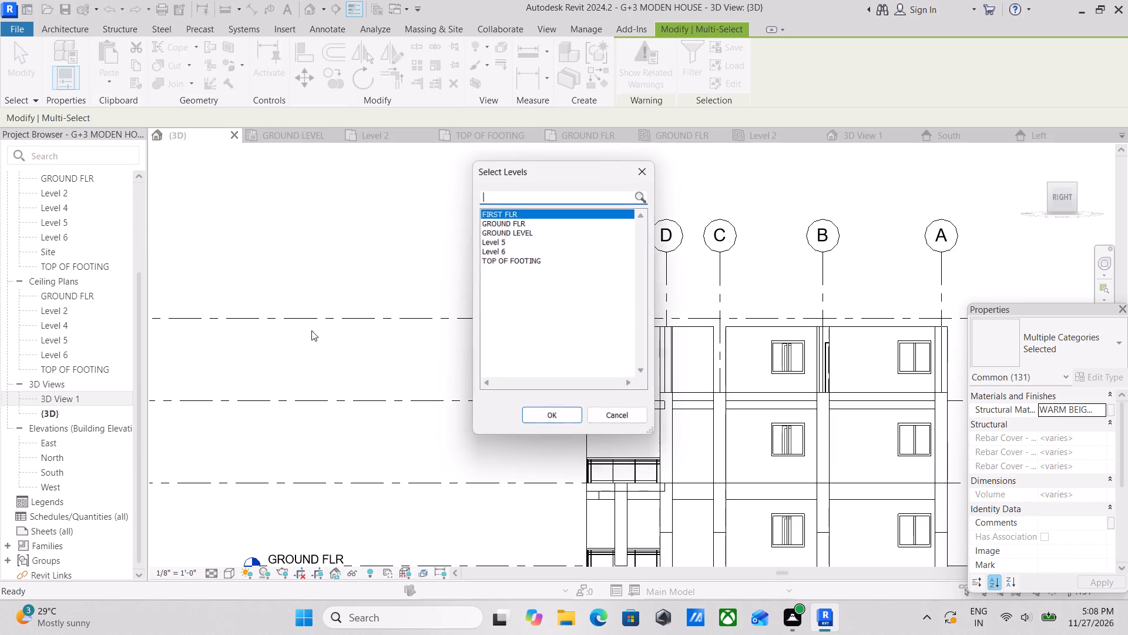
{"action": "scroll", "coordinate": [379, 378], "scroll_direction": "down", "scroll_amount": 2}
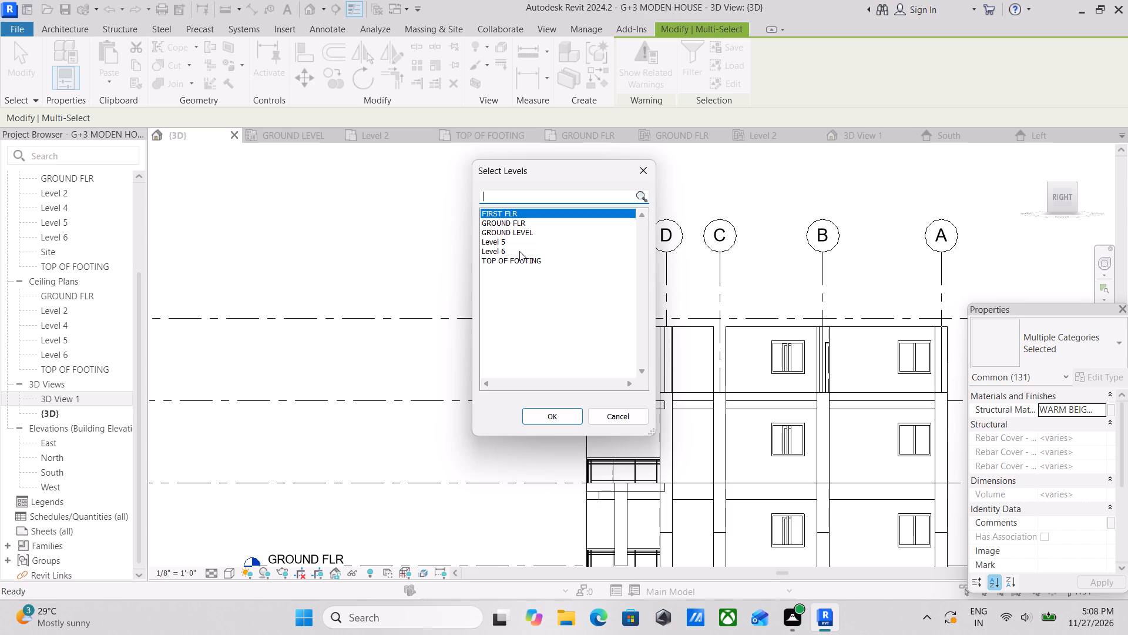
{"action": "left_click", "coordinate": [519, 251]}
{"action": "left_click", "coordinate": [539, 418]}
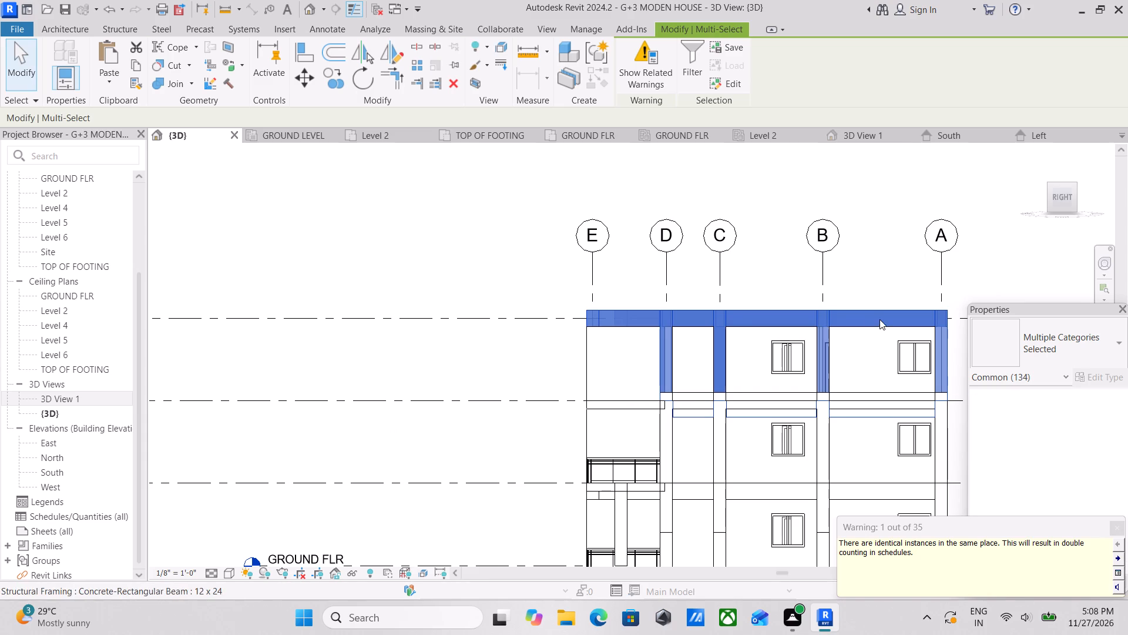
Examine the pasted columns and beams on the top storey in the isometric view and deselect them.
{"action": "left_click", "coordinate": [1049, 185]}
{"action": "middle_click", "coordinate": [834, 338]}
{"action": "scroll", "coordinate": [818, 356], "scroll_direction": "up", "scroll_amount": 2}
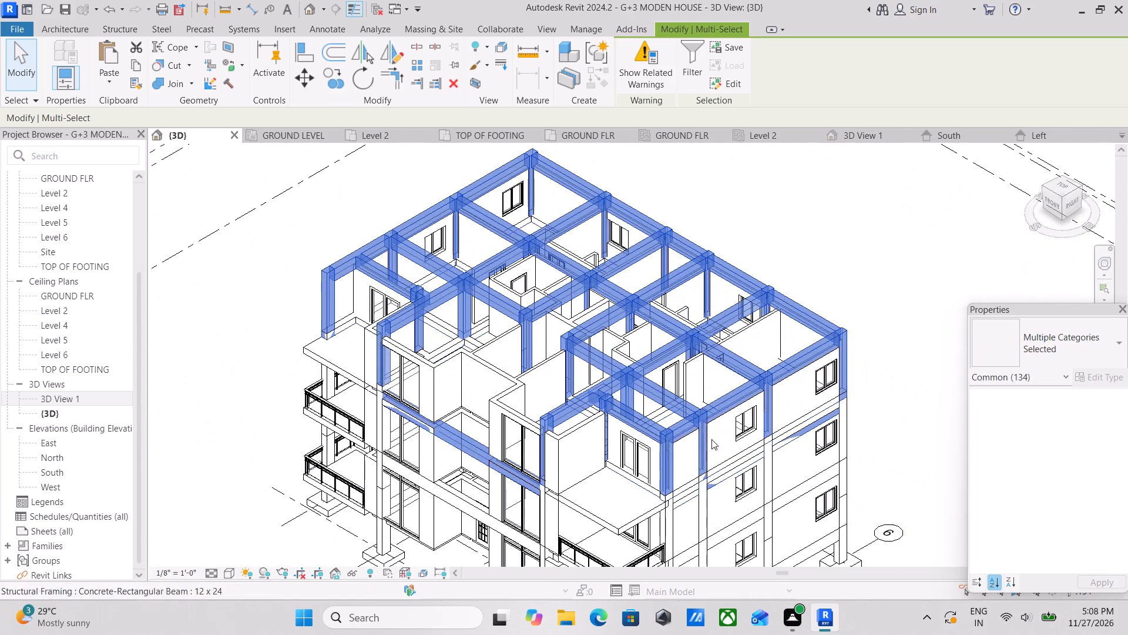
{"action": "middle_click_drag", "start_coordinate": [668, 447], "coordinate": [744, 357]}
{"action": "scroll", "coordinate": [637, 393], "scroll_direction": "up", "scroll_amount": 2}
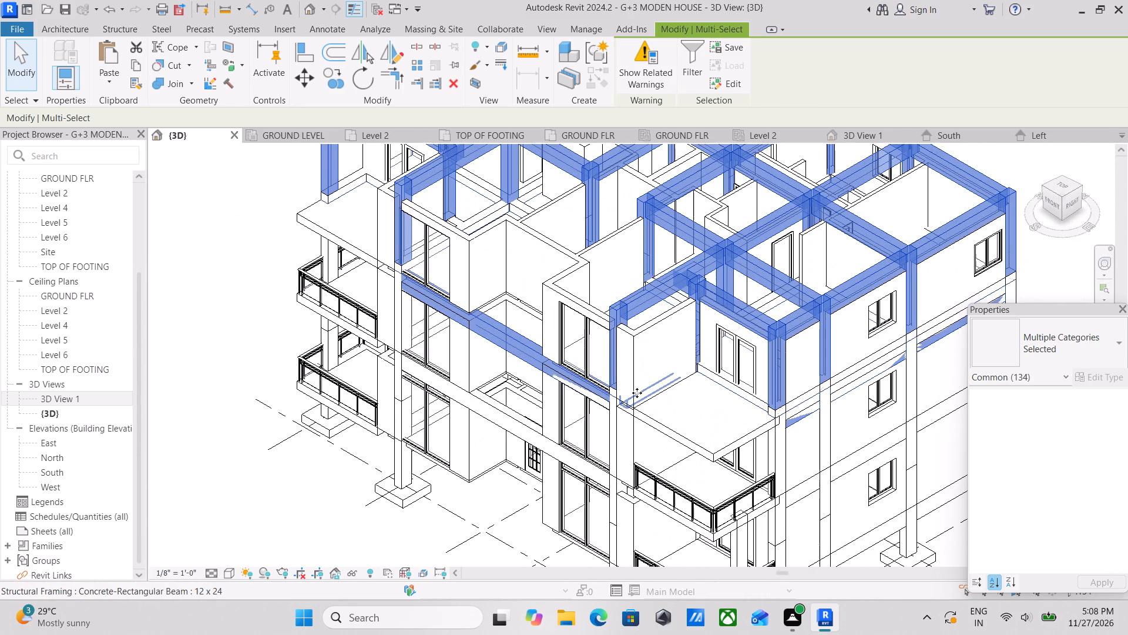
{"action": "key", "text": "Escape"}
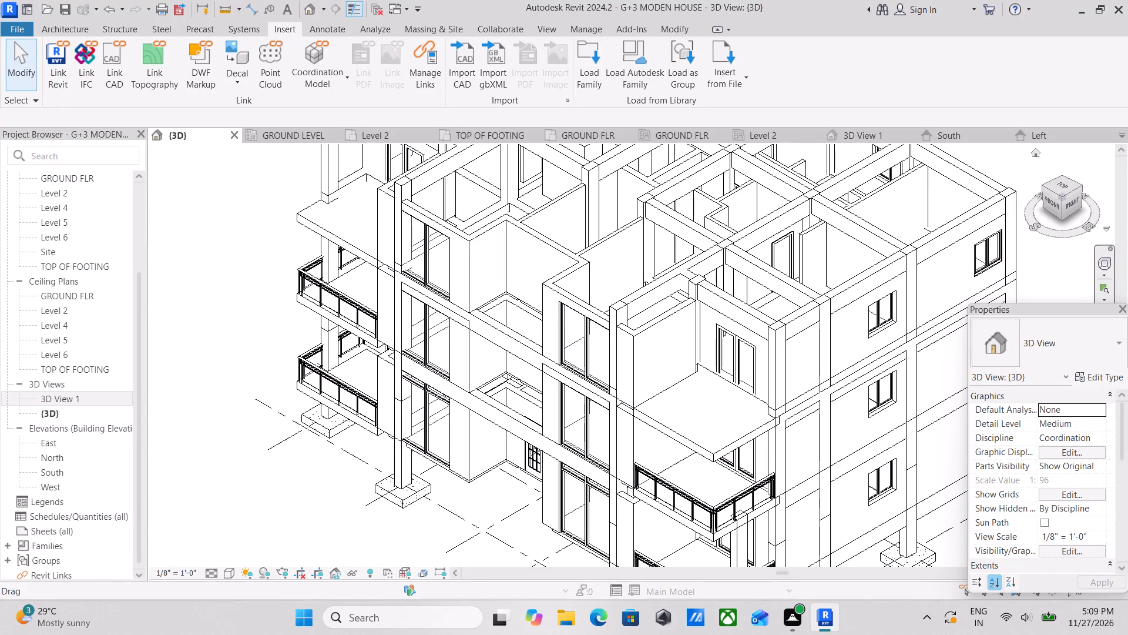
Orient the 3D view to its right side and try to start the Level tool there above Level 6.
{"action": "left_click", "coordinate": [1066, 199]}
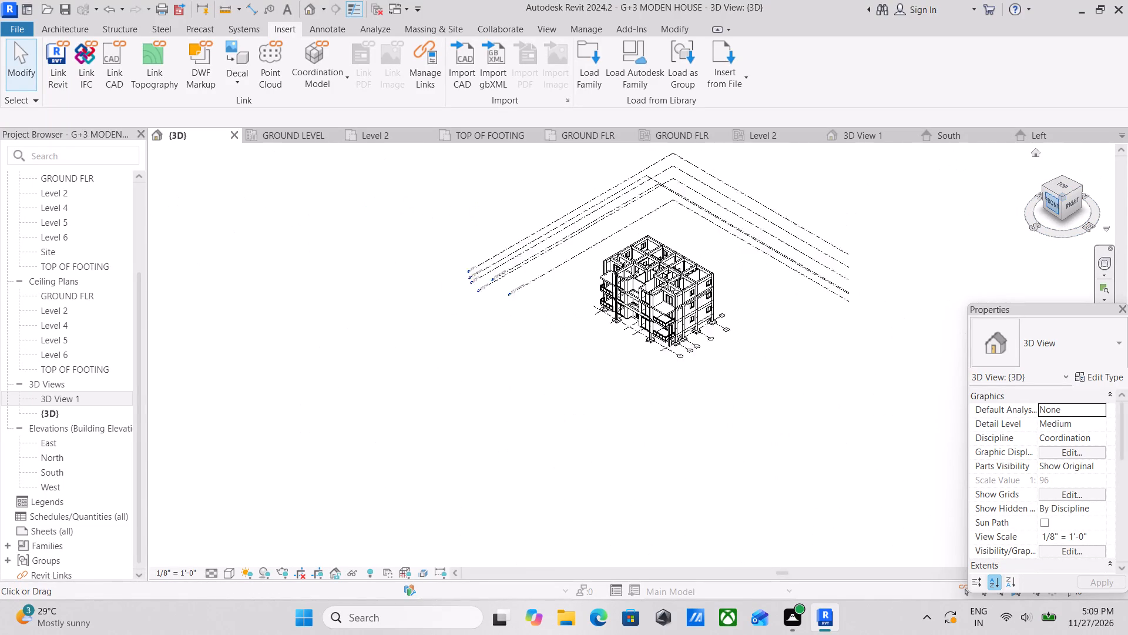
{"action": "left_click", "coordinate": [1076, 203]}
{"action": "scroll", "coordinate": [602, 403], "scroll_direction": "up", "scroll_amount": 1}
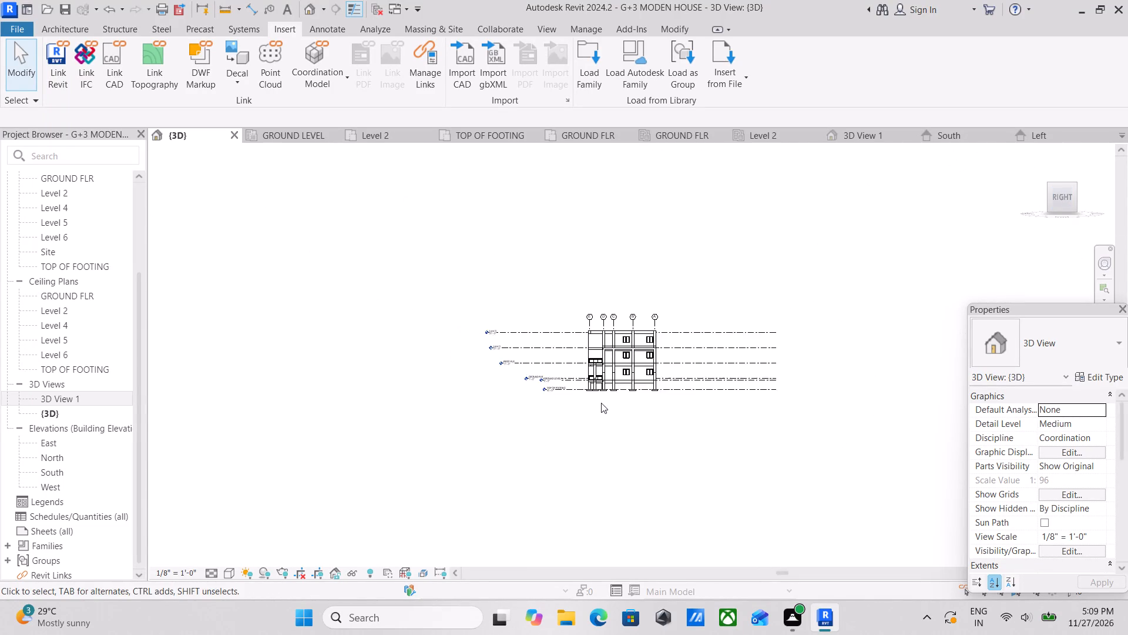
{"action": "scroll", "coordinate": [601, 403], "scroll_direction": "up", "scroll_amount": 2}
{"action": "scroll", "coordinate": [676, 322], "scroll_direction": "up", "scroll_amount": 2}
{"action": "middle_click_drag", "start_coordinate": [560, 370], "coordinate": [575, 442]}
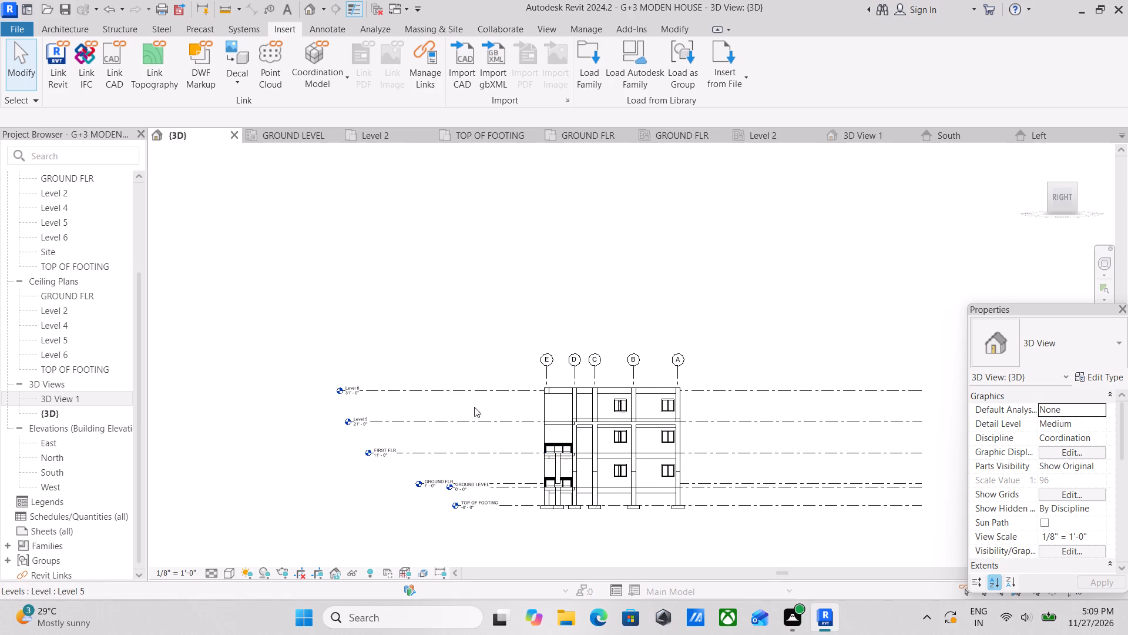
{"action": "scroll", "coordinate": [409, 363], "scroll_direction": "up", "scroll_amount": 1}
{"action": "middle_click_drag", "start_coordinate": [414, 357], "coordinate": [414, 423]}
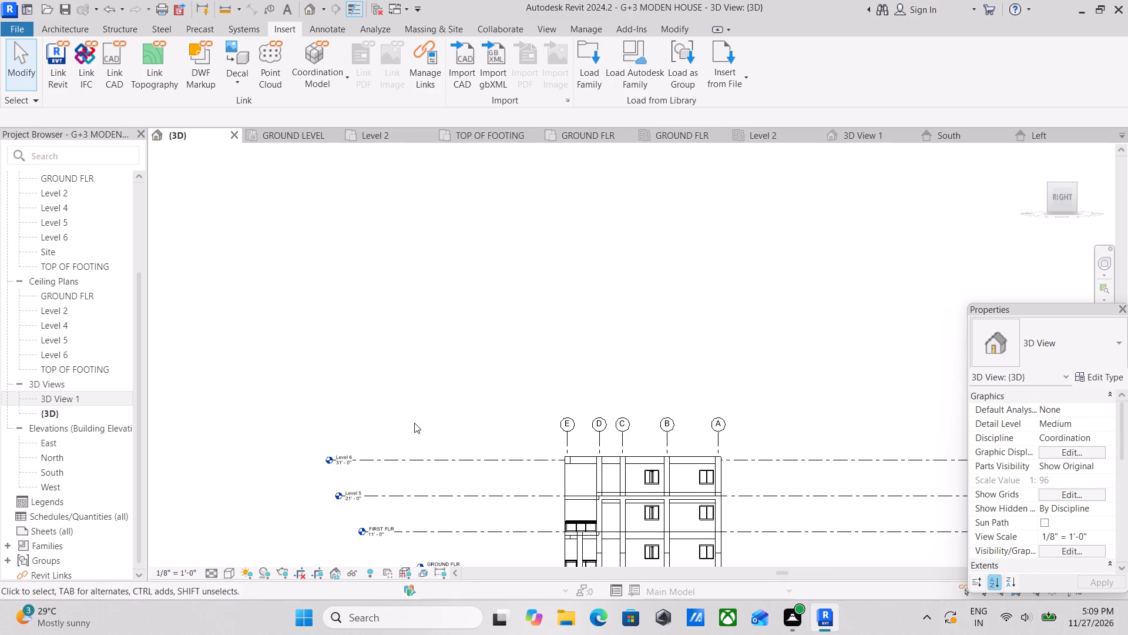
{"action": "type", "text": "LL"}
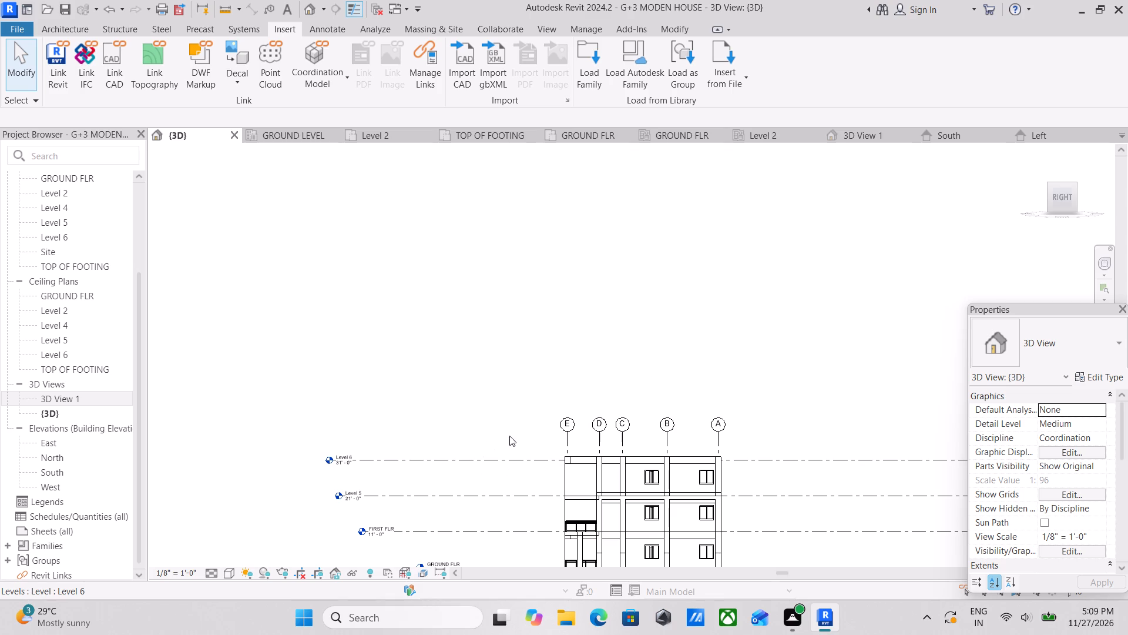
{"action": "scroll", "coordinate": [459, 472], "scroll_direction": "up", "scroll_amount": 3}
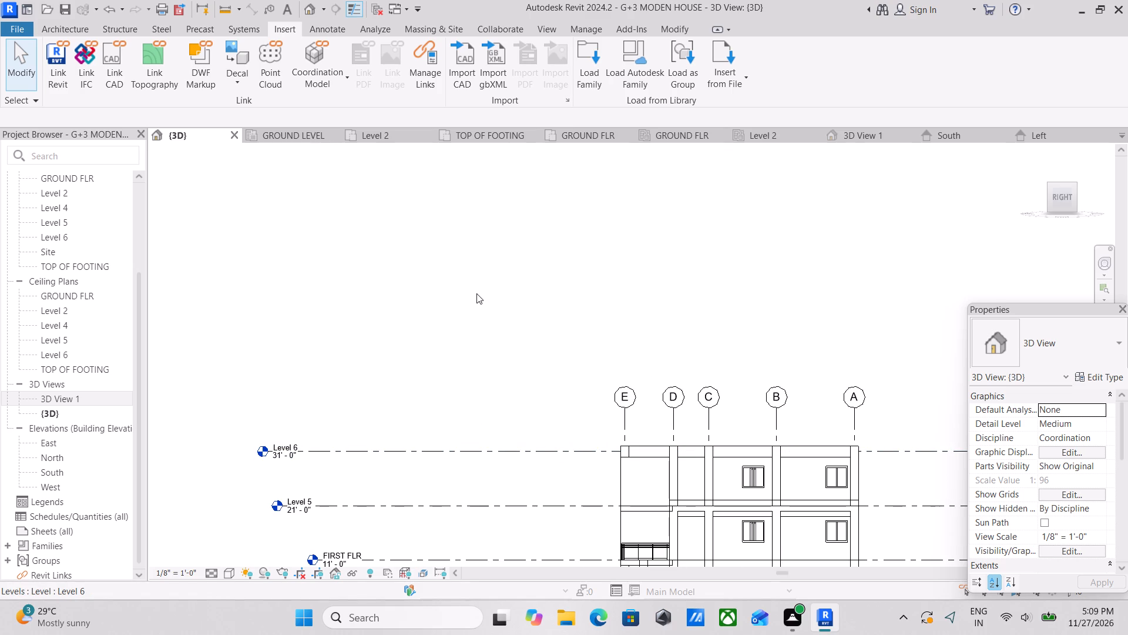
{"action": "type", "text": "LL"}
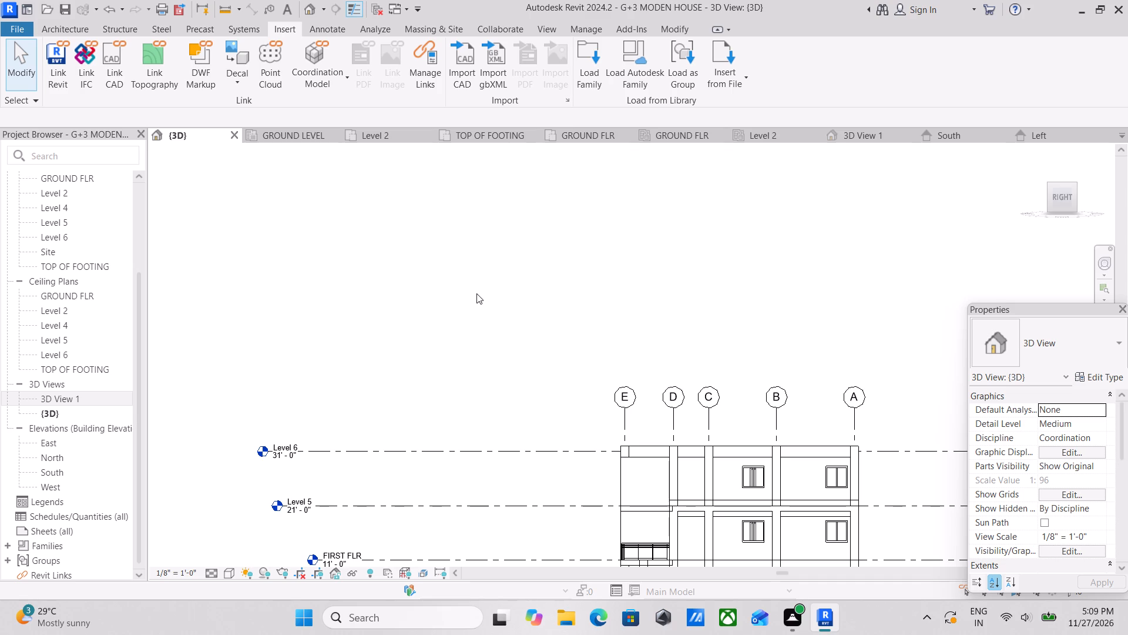
In the North elevation, add a new level by picking Level 6 with a 10' upward offset, including its plan views.
{"action": "double_click", "coordinate": [35, 462]}
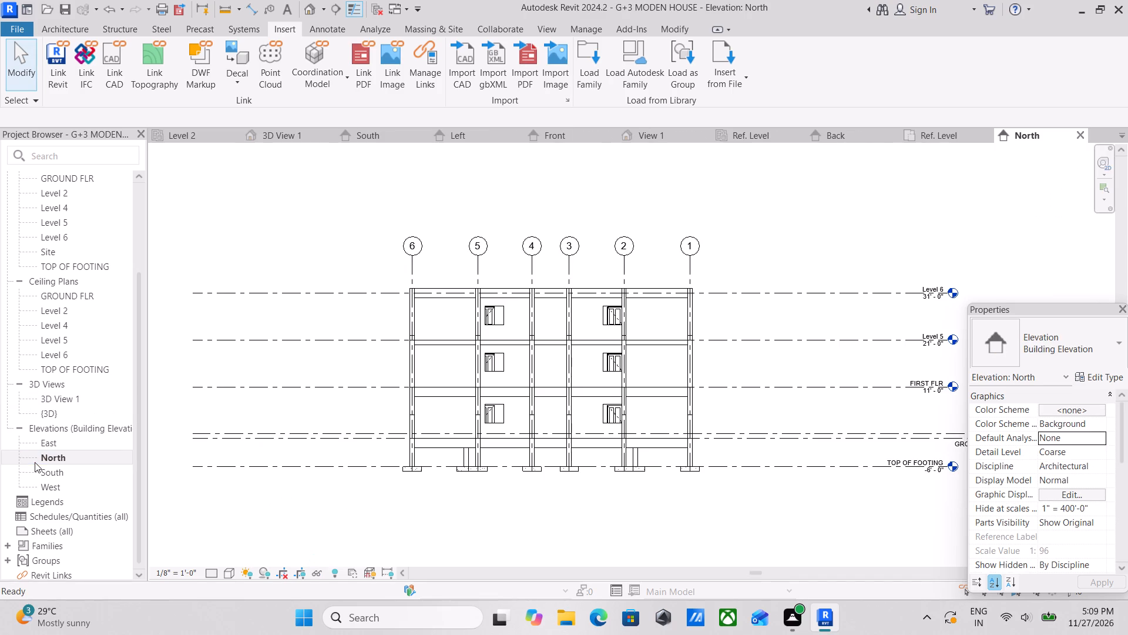
{"action": "middle_click_drag", "start_coordinate": [320, 367], "coordinate": [367, 526]}
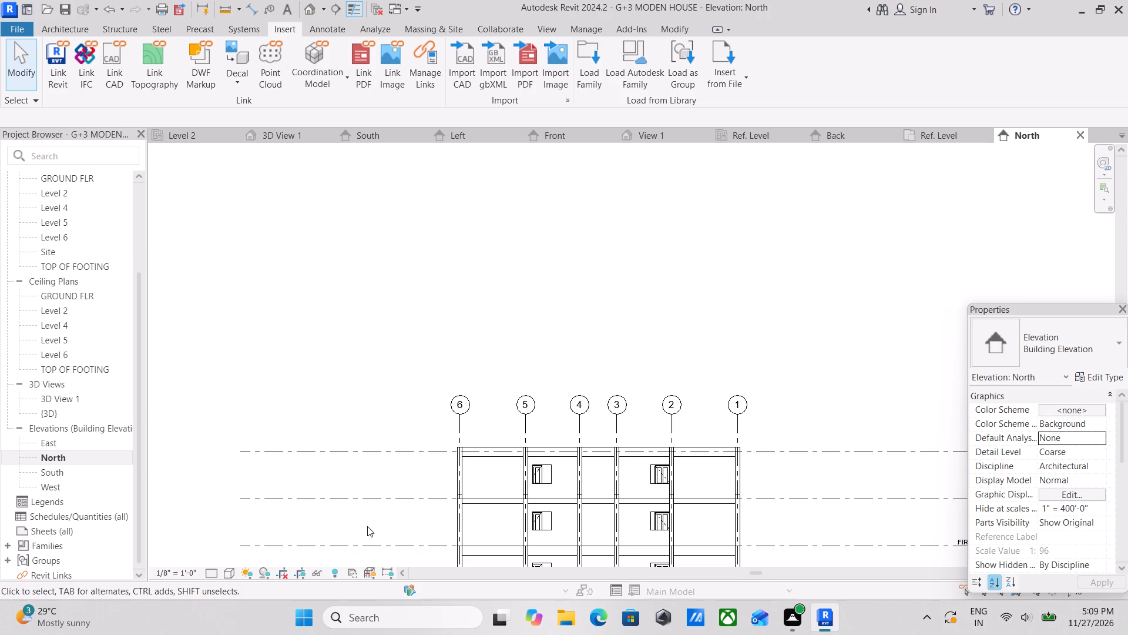
{"action": "middle_click_drag", "start_coordinate": [340, 399], "coordinate": [422, 449]}
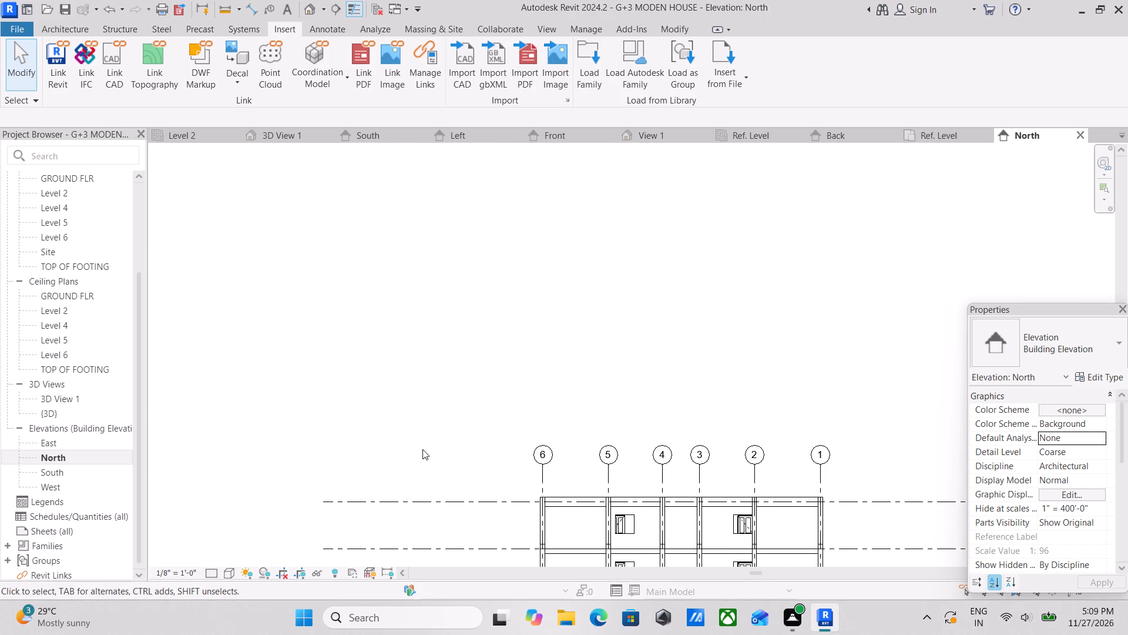
{"action": "type", "text": "LL"}
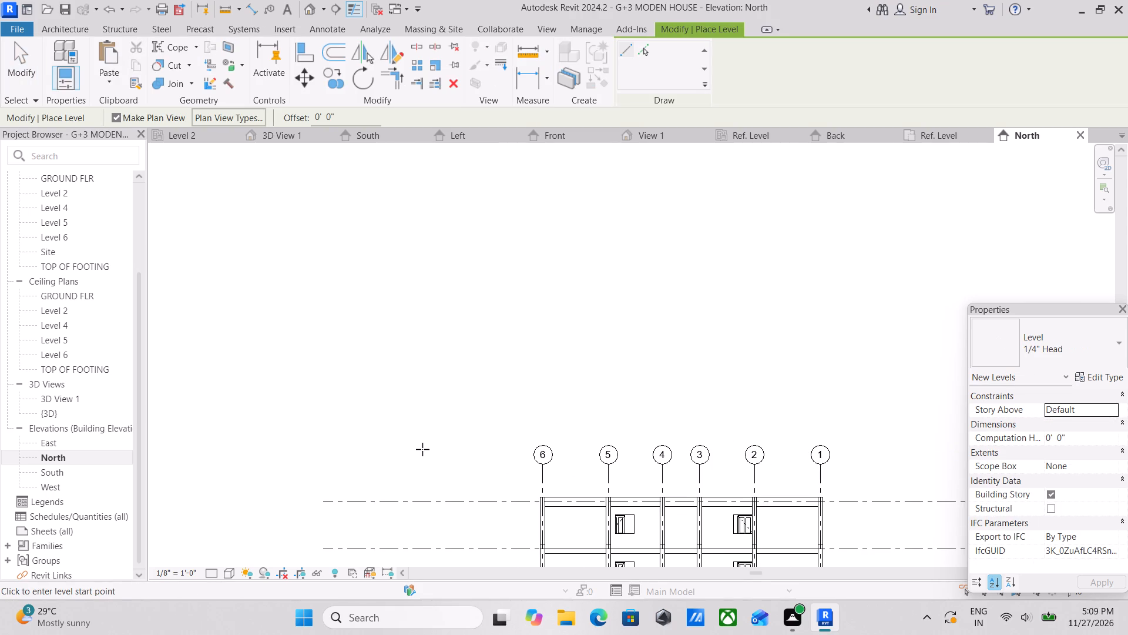
{"action": "left_click", "coordinate": [653, 52]}
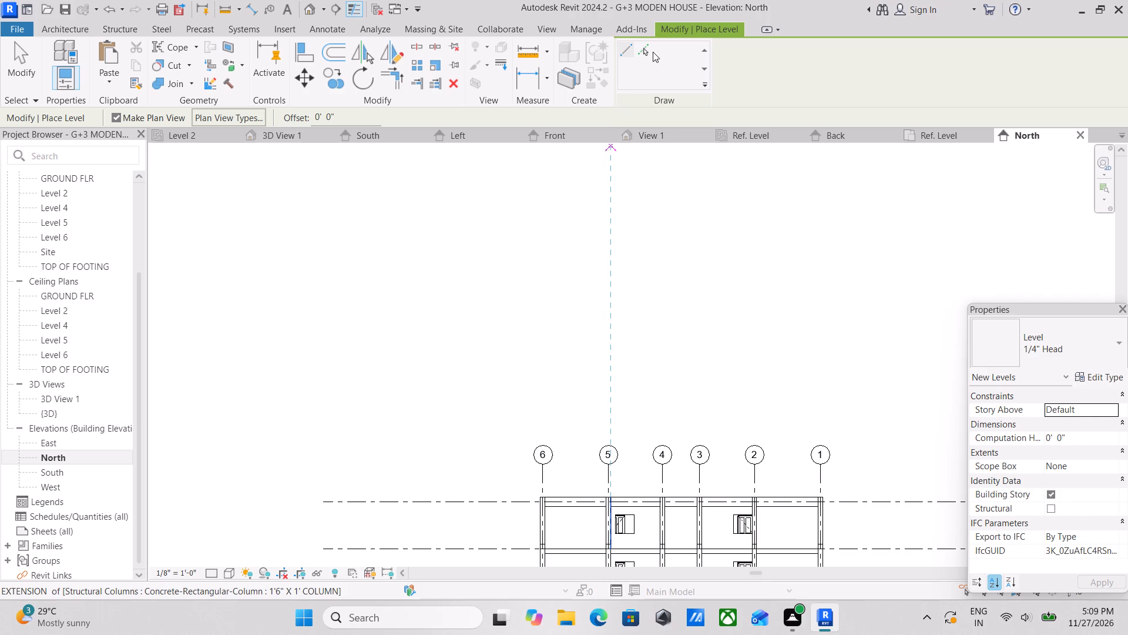
{"action": "left_click", "coordinate": [645, 49]}
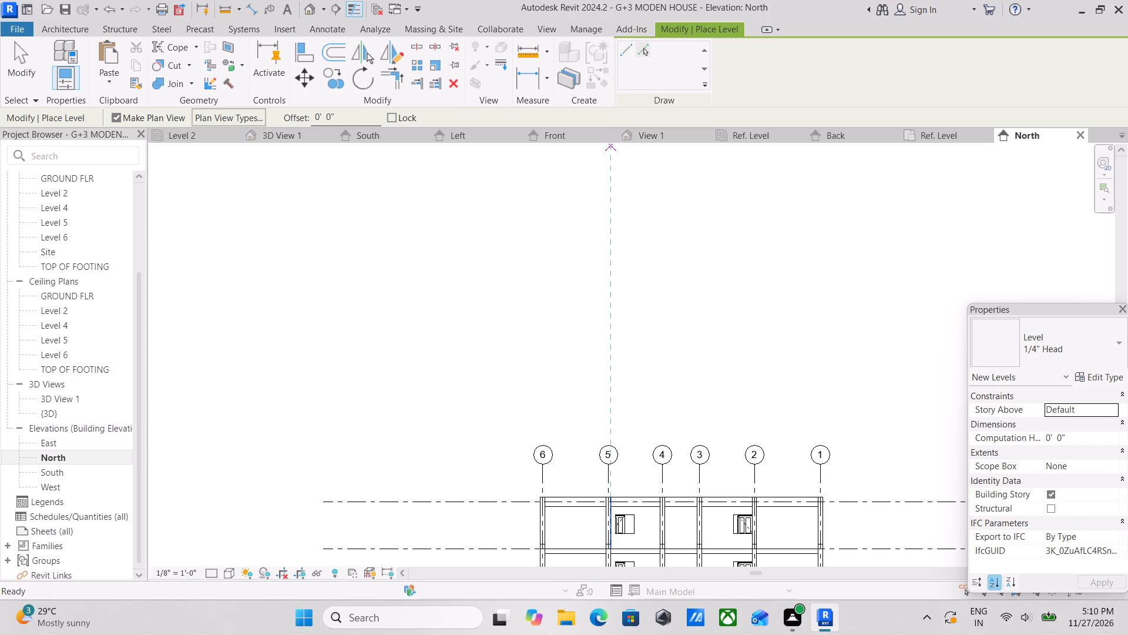
{"action": "left_click_drag", "start_coordinate": [357, 122], "coordinate": [279, 130]}
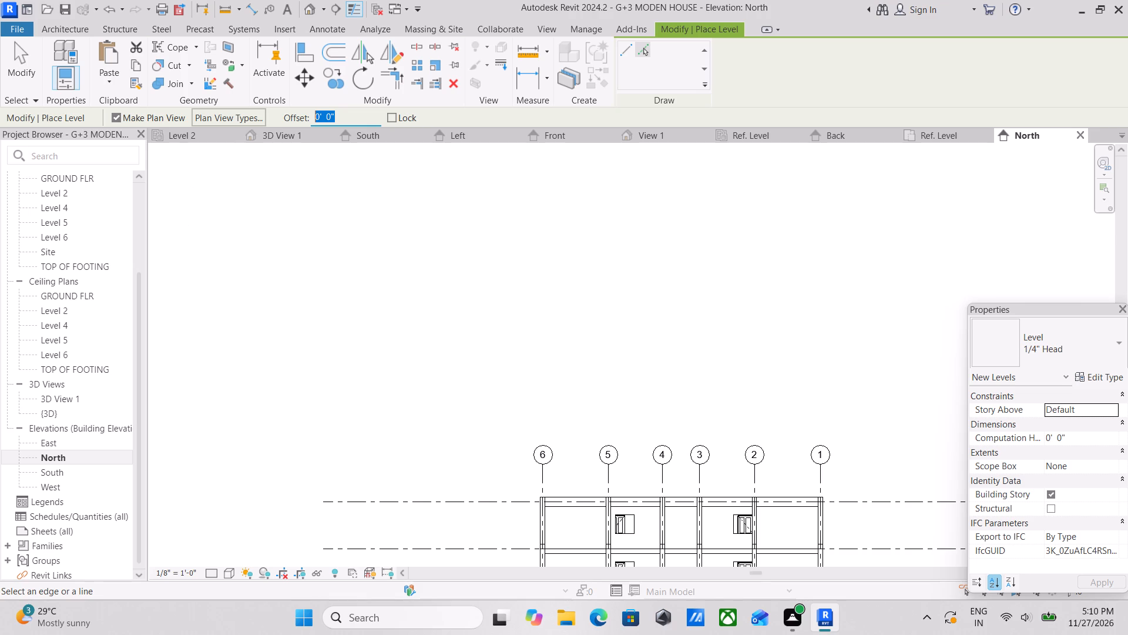
{"action": "type", "text": "10'"}
{"action": "key", "text": "Return"}
{"action": "left_click", "coordinate": [493, 500]}
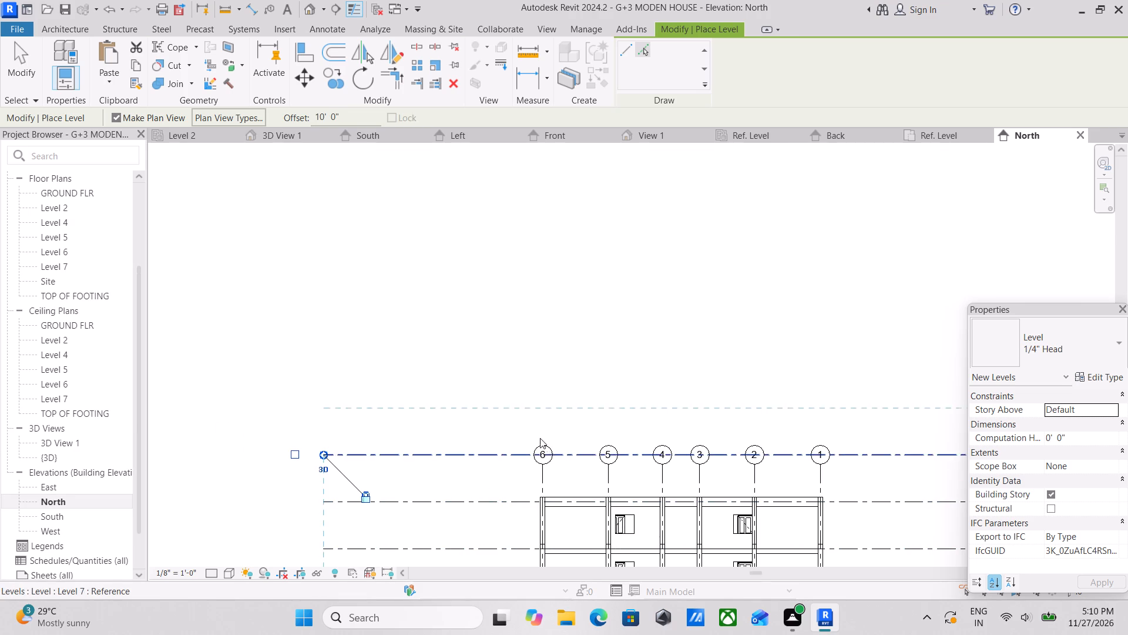
{"action": "middle_click_drag", "start_coordinate": [521, 428], "coordinate": [340, 371]}
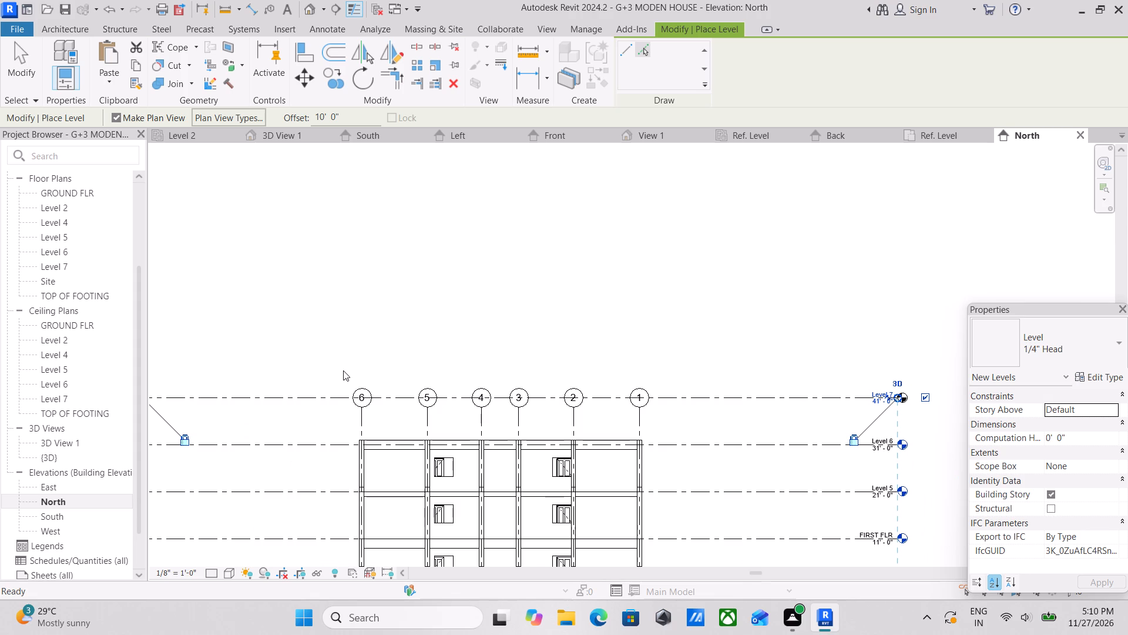
{"action": "key", "text": "Escape"}
{"action": "key", "text": "Escape"}
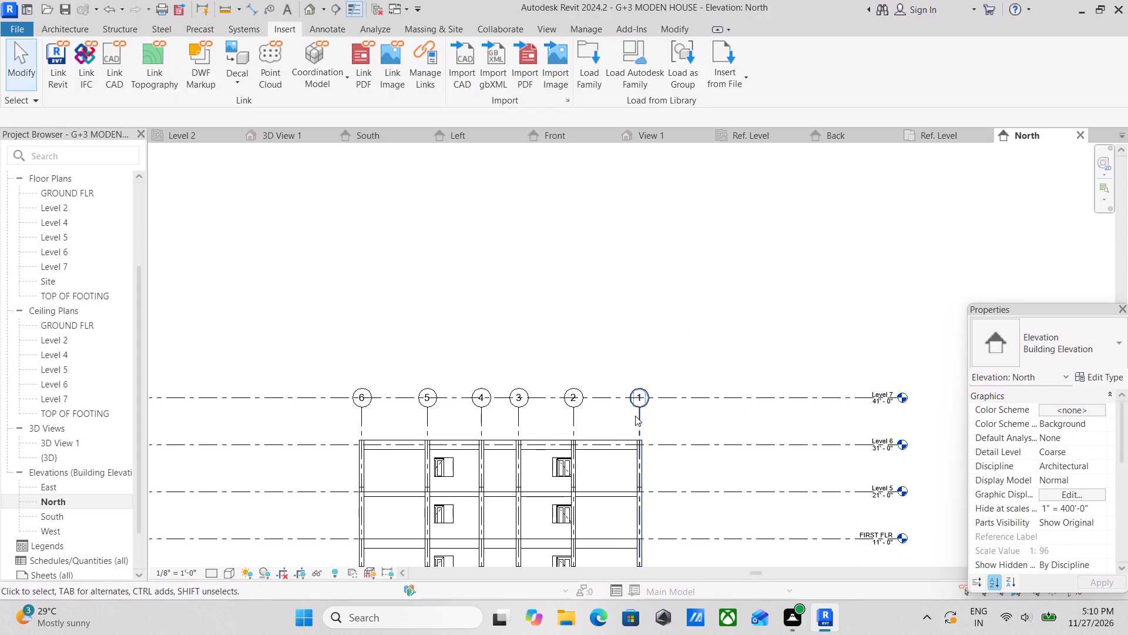
Extend the numbered grid lines upward in the North elevation by grid 2's upper end, so their bubbles sit well above Level 7.
{"action": "left_click", "coordinate": [573, 416]}
{"action": "left_click_drag", "start_coordinate": [571, 404], "coordinate": [572, 329]}
{"action": "middle_click_drag", "start_coordinate": [575, 430], "coordinate": [581, 428]}
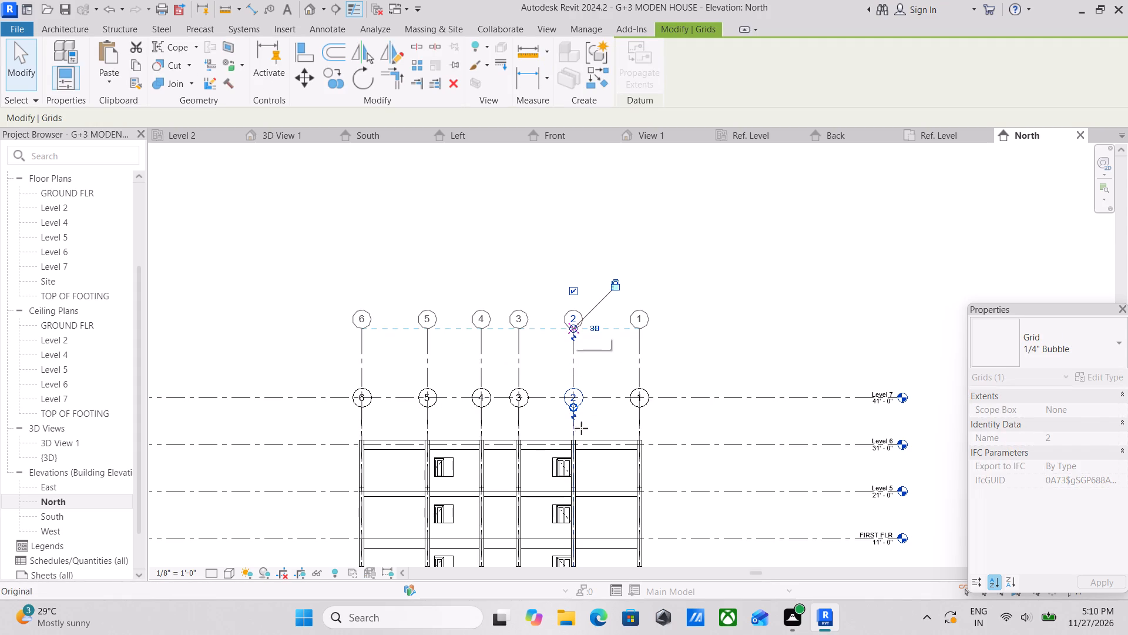
{"action": "middle_click_drag", "start_coordinate": [581, 428], "coordinate": [687, 344]}
{"action": "scroll", "coordinate": [692, 336], "scroll_direction": "down", "scroll_amount": 1}
{"action": "middle_click_drag", "start_coordinate": [649, 405], "coordinate": [657, 422]}
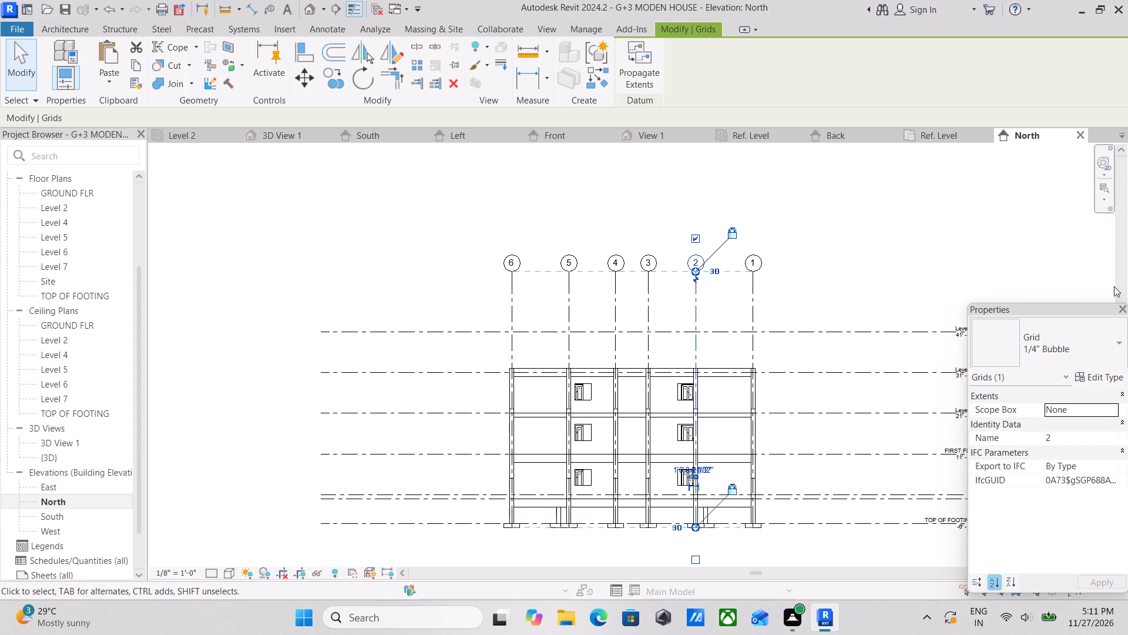
{"action": "scroll", "coordinate": [721, 293], "scroll_direction": "up", "scroll_amount": 1}
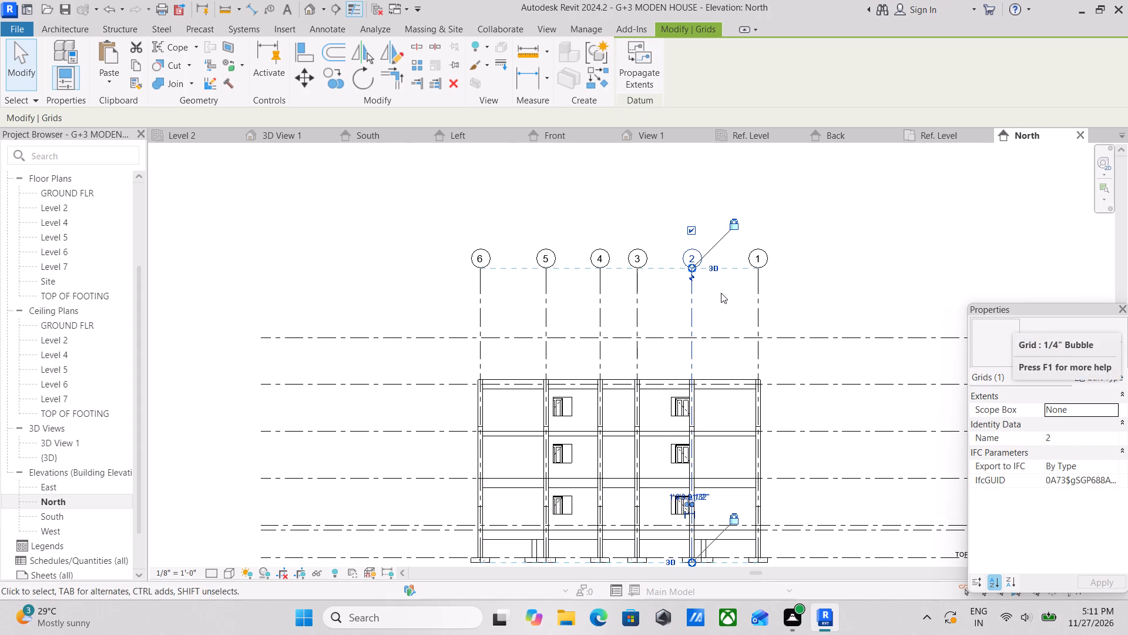
{"action": "scroll", "coordinate": [721, 293], "scroll_direction": "down", "scroll_amount": 1}
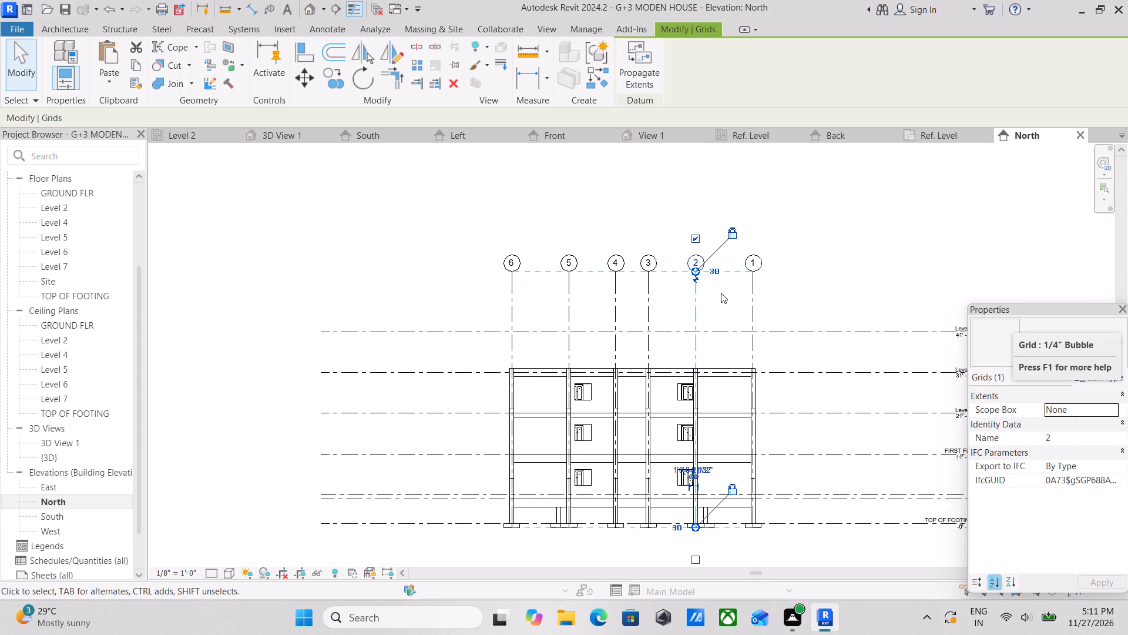
{"action": "scroll", "coordinate": [721, 293], "scroll_direction": "down", "scroll_amount": 1}
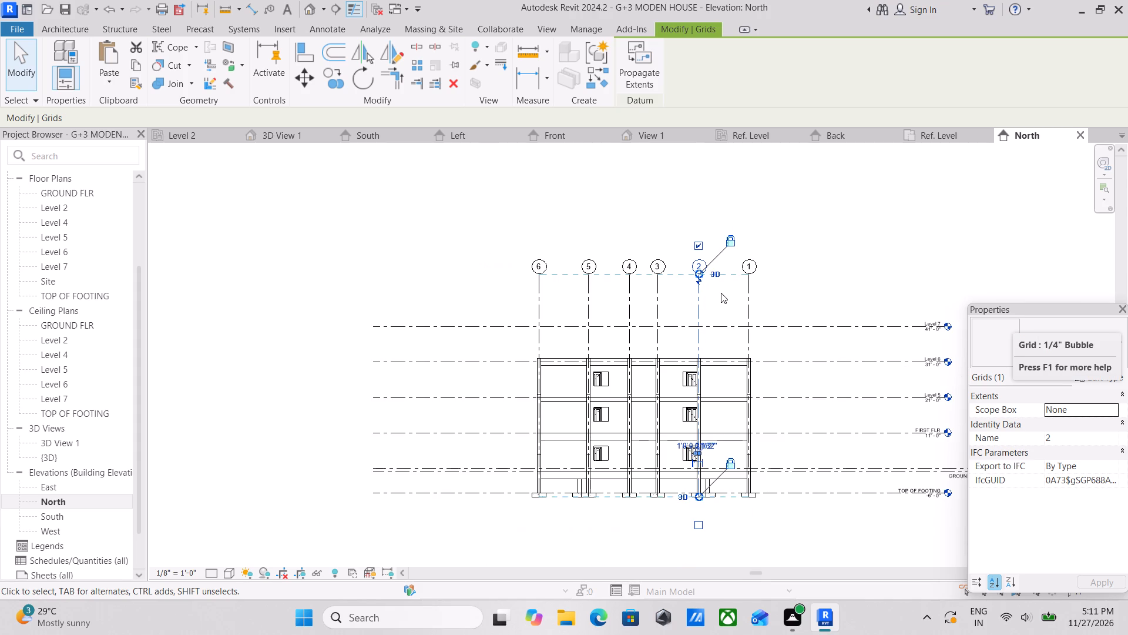
{"action": "middle_click_drag", "start_coordinate": [721, 293], "coordinate": [734, 437]}
{"action": "left_click_drag", "start_coordinate": [713, 417], "coordinate": [711, 398]}
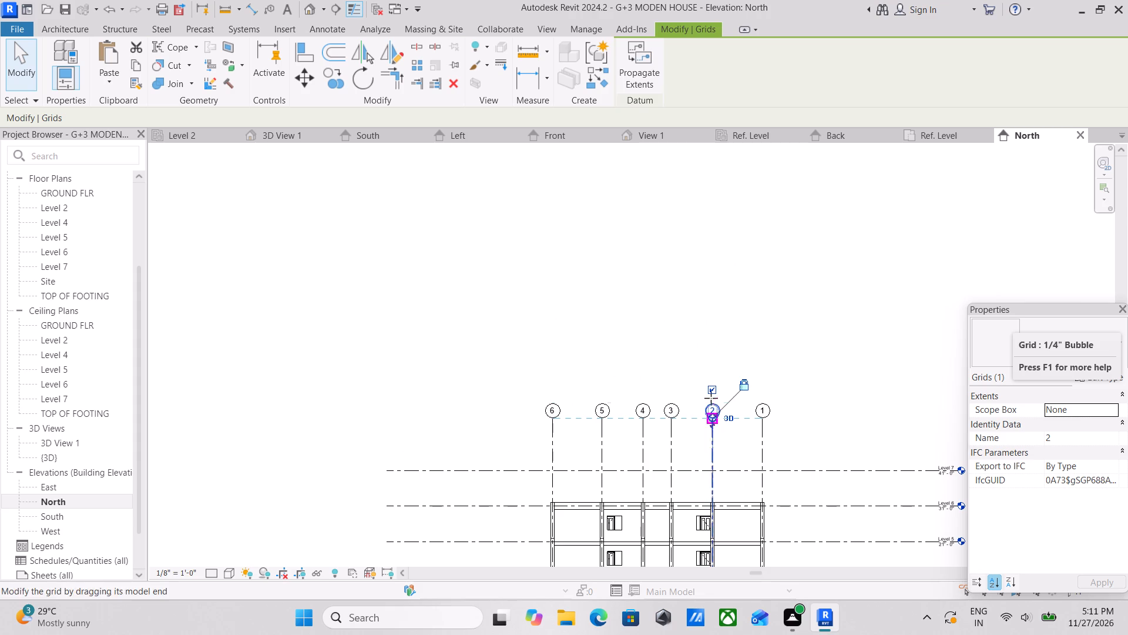
{"action": "left_click_drag", "start_coordinate": [711, 398], "coordinate": [712, 386]}
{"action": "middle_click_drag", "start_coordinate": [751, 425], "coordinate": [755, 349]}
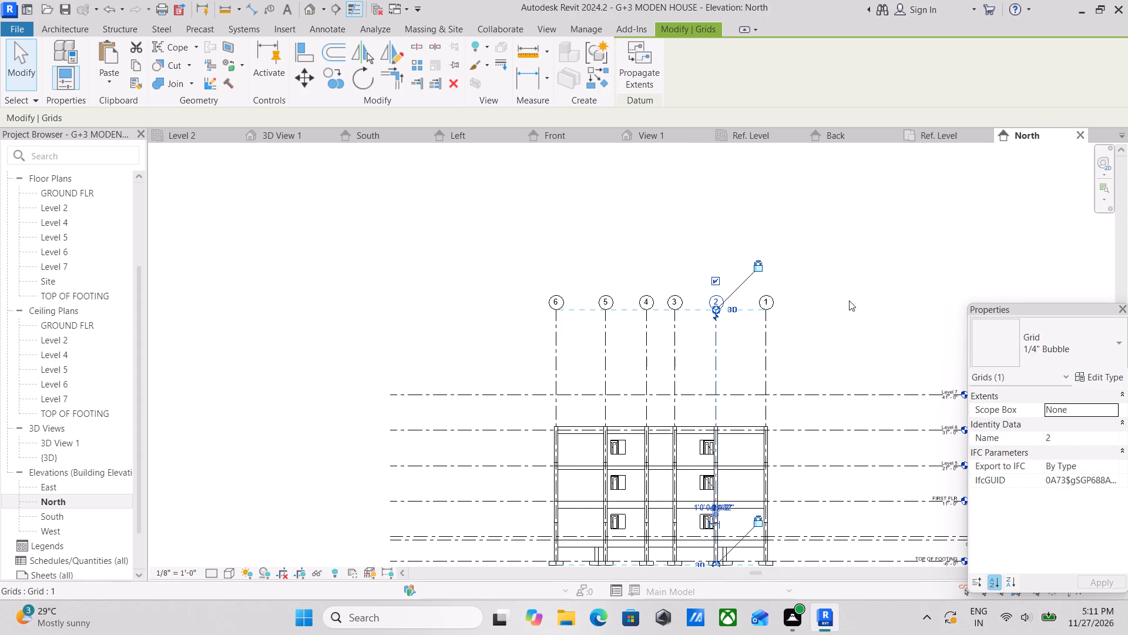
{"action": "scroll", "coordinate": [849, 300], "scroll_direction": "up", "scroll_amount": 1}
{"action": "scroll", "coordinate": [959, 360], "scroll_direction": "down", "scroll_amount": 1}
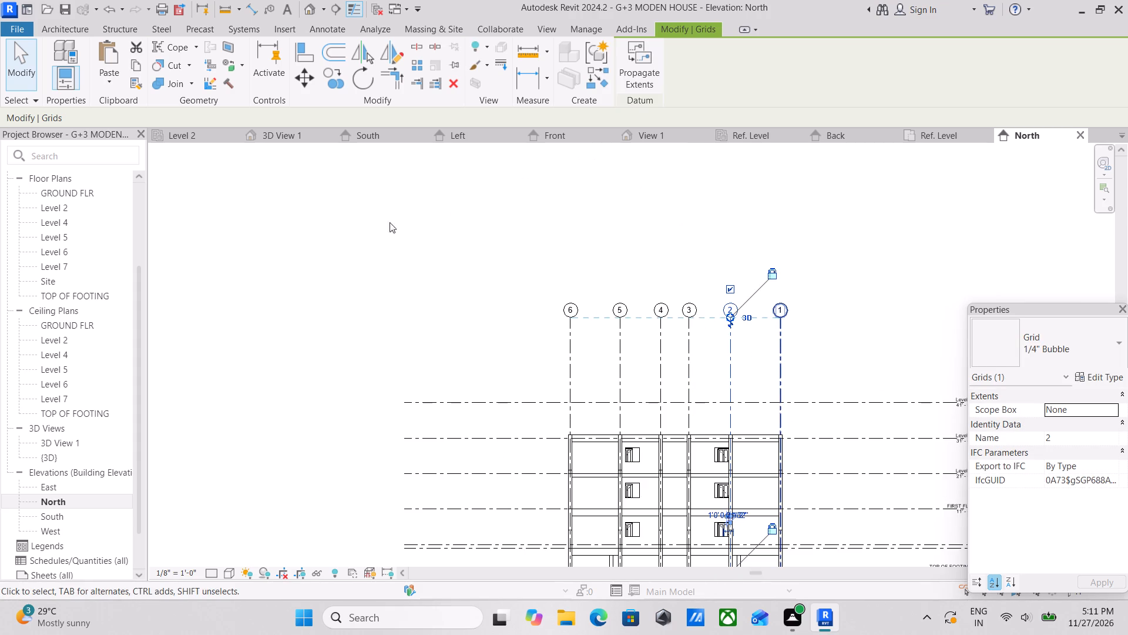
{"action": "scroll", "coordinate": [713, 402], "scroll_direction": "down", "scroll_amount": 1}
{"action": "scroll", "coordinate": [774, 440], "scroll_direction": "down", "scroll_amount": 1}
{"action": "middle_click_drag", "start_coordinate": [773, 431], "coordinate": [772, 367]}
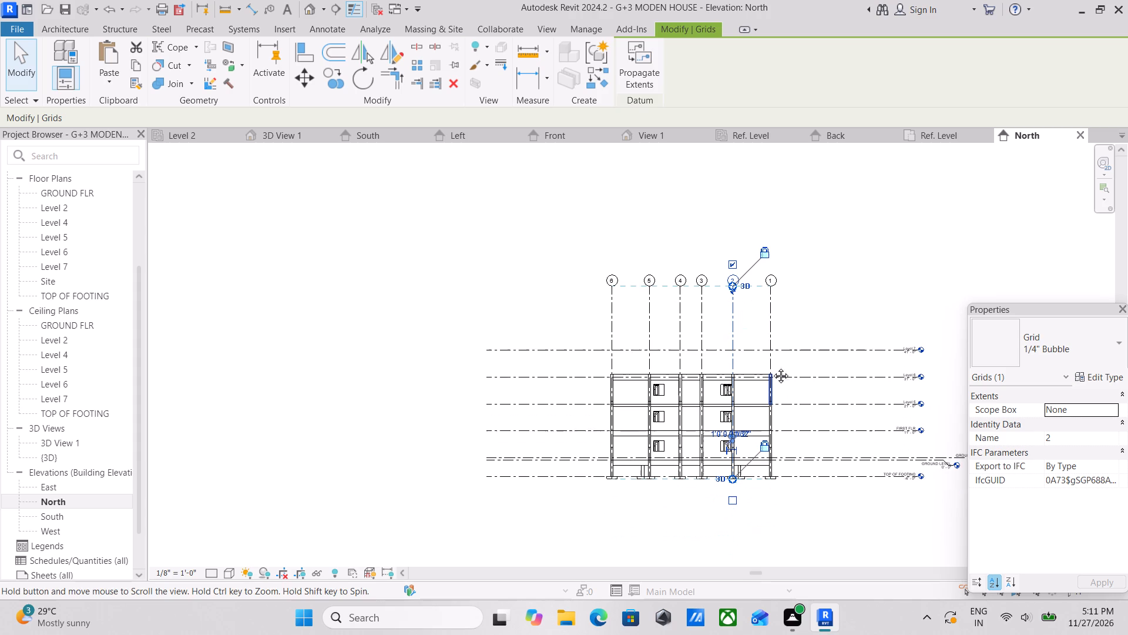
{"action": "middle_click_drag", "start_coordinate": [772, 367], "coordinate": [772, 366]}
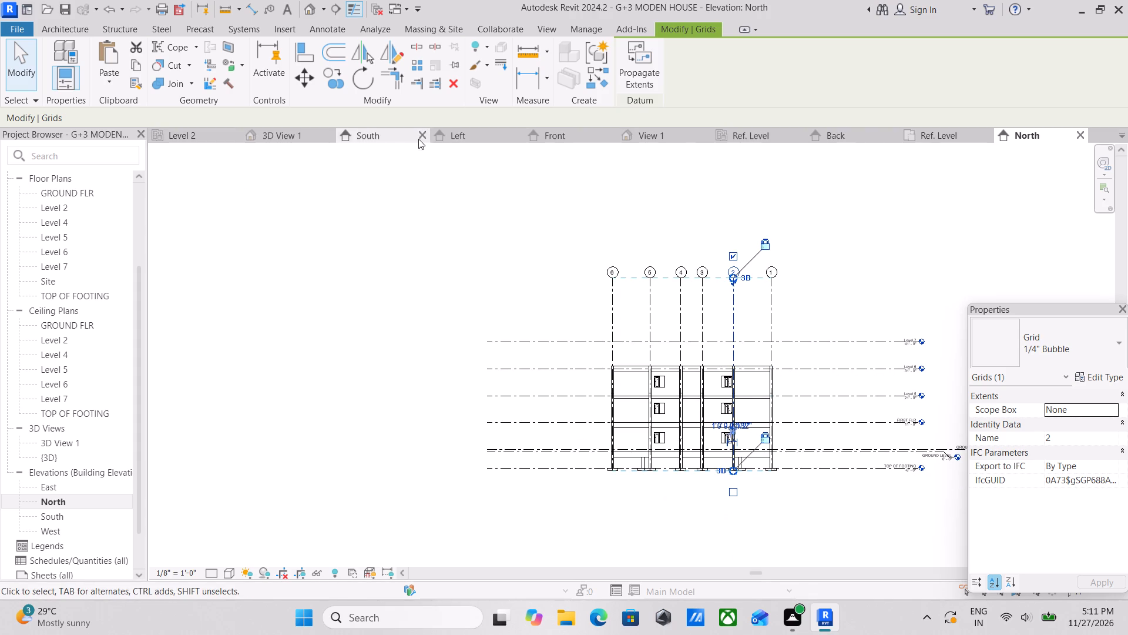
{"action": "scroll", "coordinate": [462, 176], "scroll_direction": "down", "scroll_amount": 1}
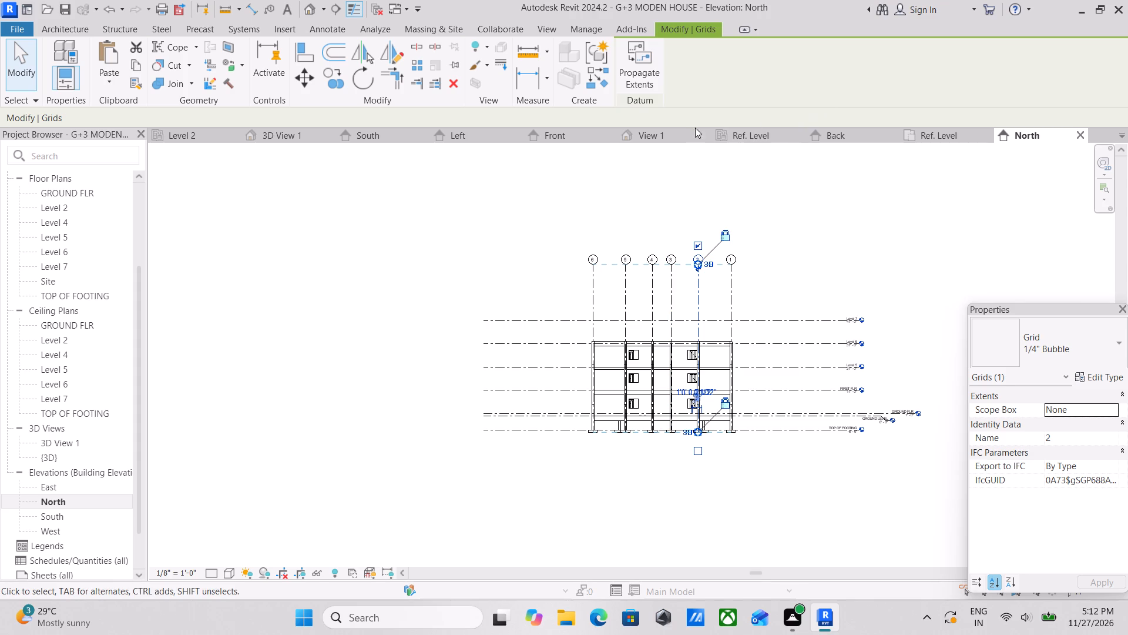
Open the default 3D view, deselect the grid, and examine the building from its back-right and front-right corners.
{"action": "left_click", "coordinate": [276, 135]}
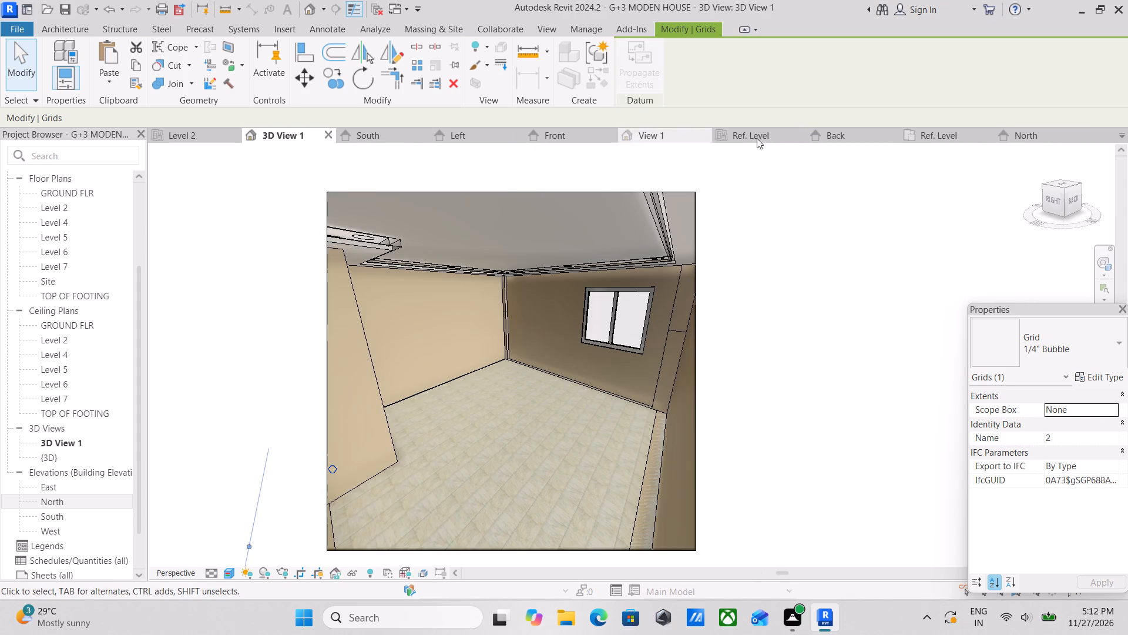
{"action": "left_click", "coordinate": [1016, 134]}
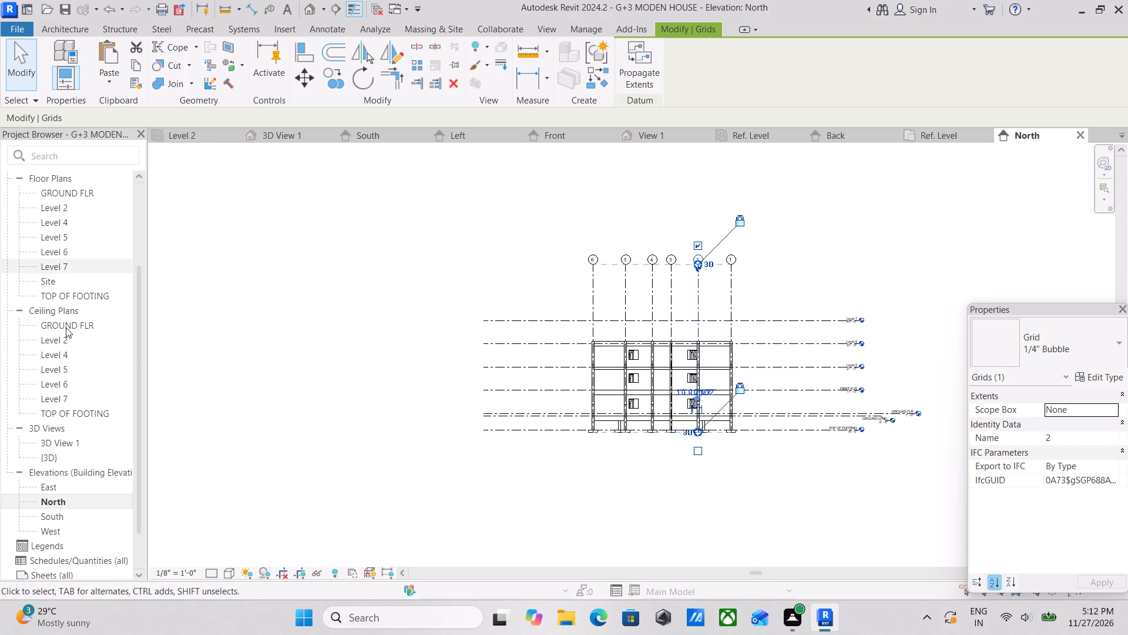
{"action": "double_click", "coordinate": [41, 453]}
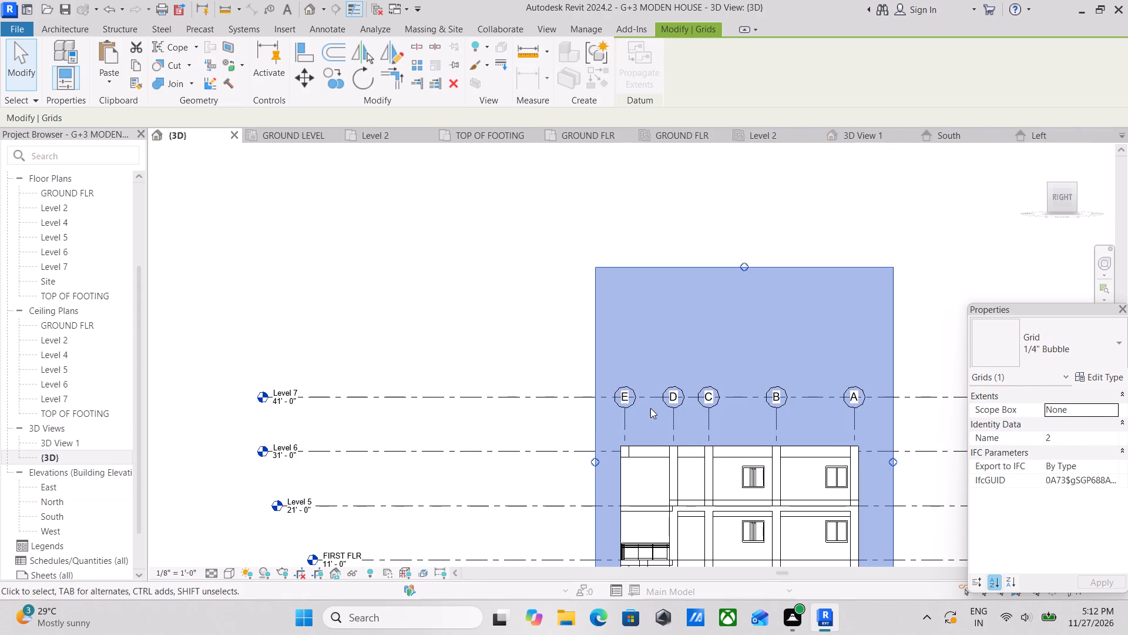
{"action": "middle_click_drag", "start_coordinate": [650, 408], "coordinate": [607, 295]}
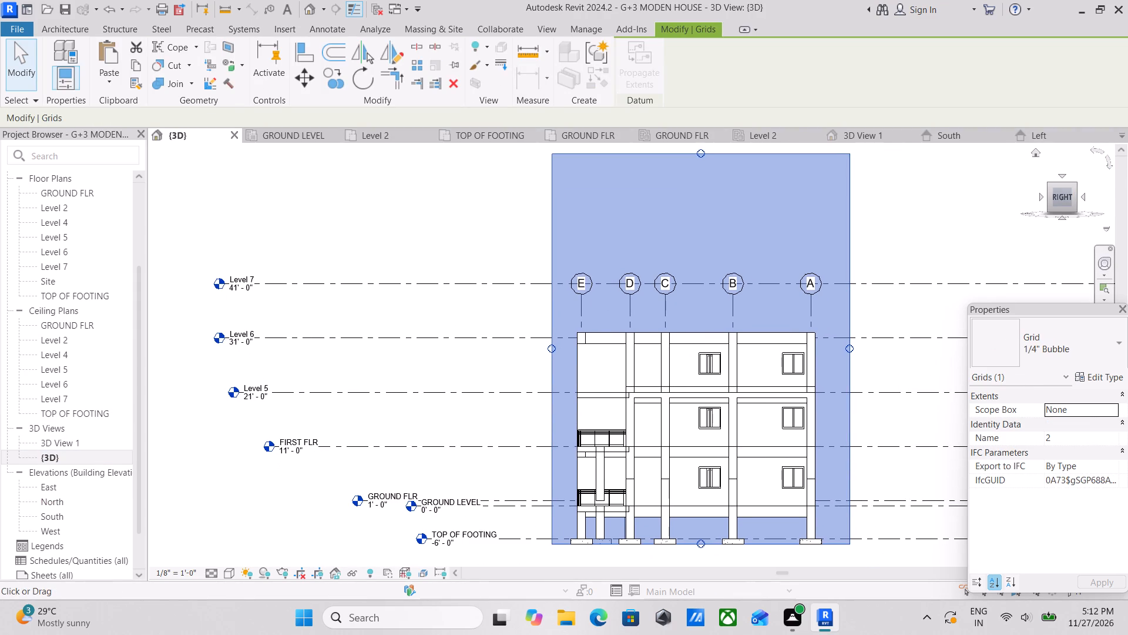
{"action": "left_click", "coordinate": [1075, 186]}
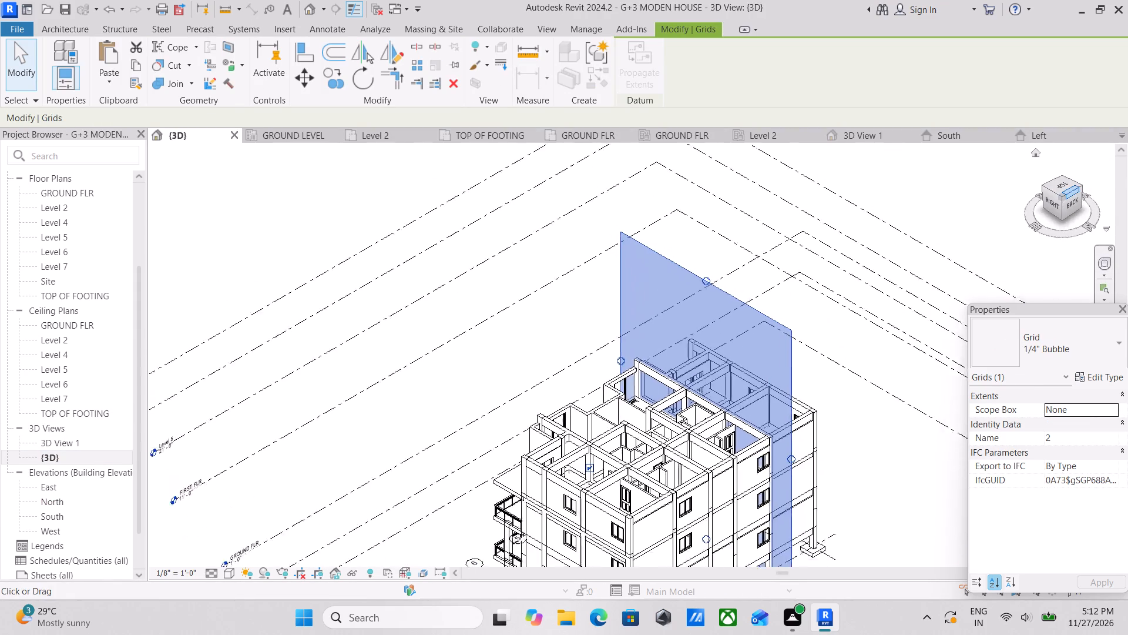
{"action": "middle_click_drag", "start_coordinate": [964, 329], "coordinate": [944, 283]}
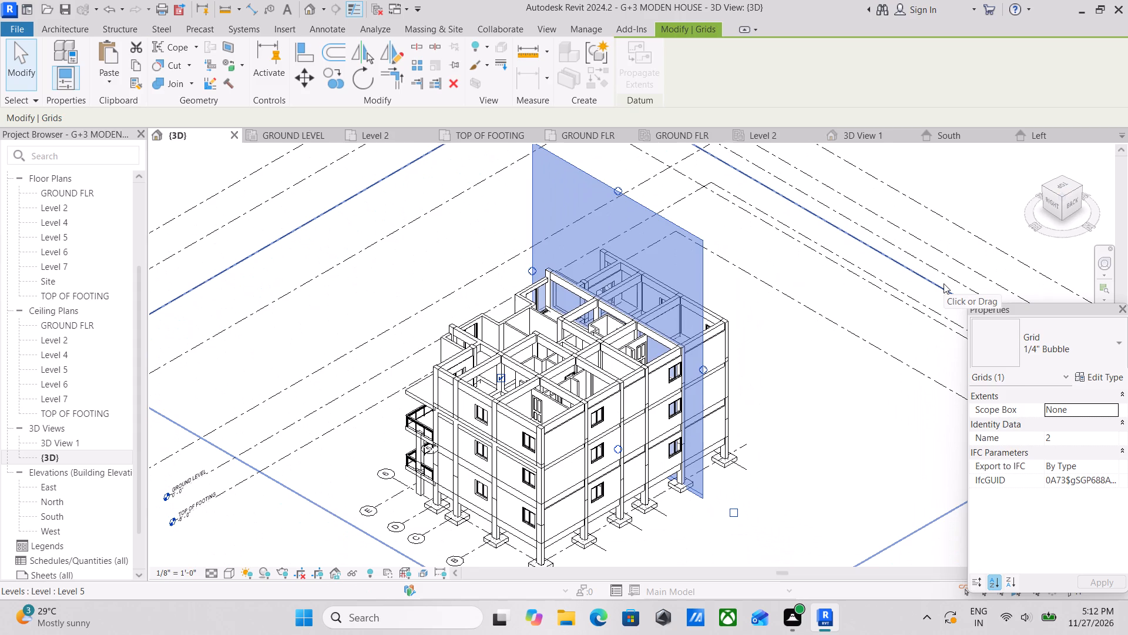
{"action": "key", "text": "Escape"}
{"action": "key", "text": "Escape"}
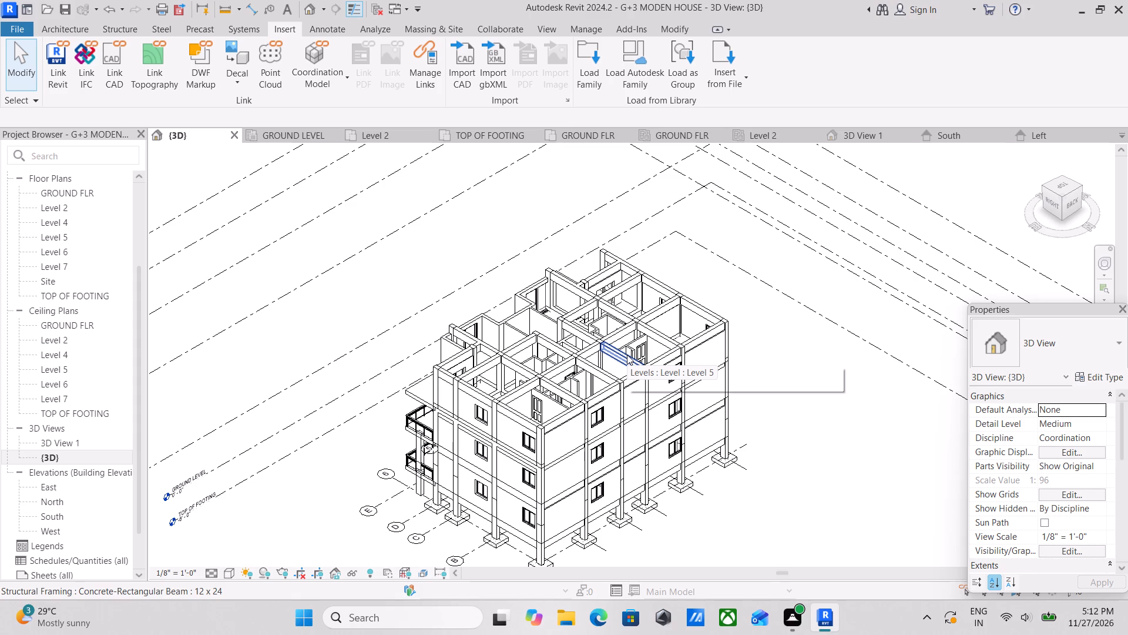
{"action": "scroll", "coordinate": [627, 355], "scroll_direction": "up", "scroll_amount": 2}
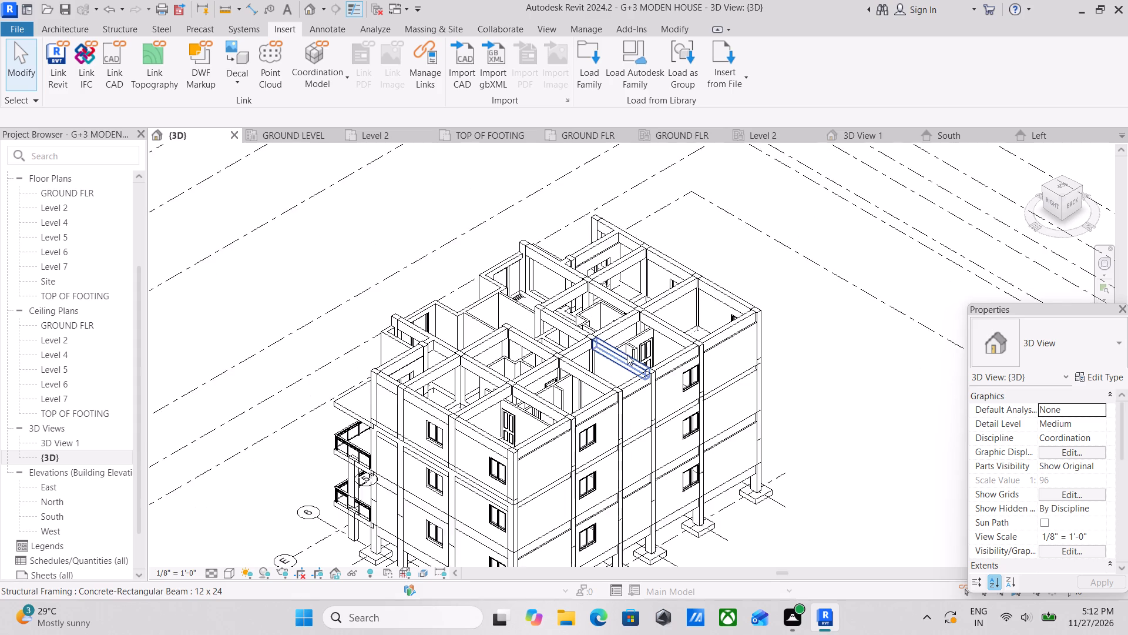
{"action": "scroll", "coordinate": [627, 355], "scroll_direction": "up", "scroll_amount": 1}
{"action": "middle_click_drag", "start_coordinate": [508, 420], "coordinate": [587, 319]}
{"action": "scroll", "coordinate": [532, 363], "scroll_direction": "up", "scroll_amount": 3}
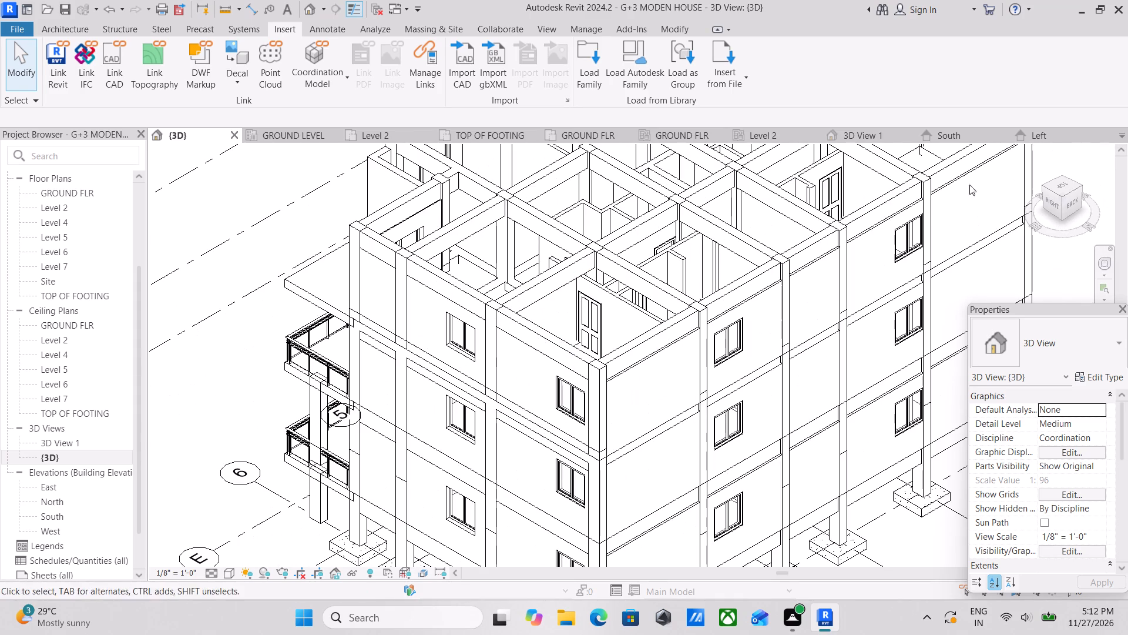
{"action": "left_click", "coordinate": [1044, 184]}
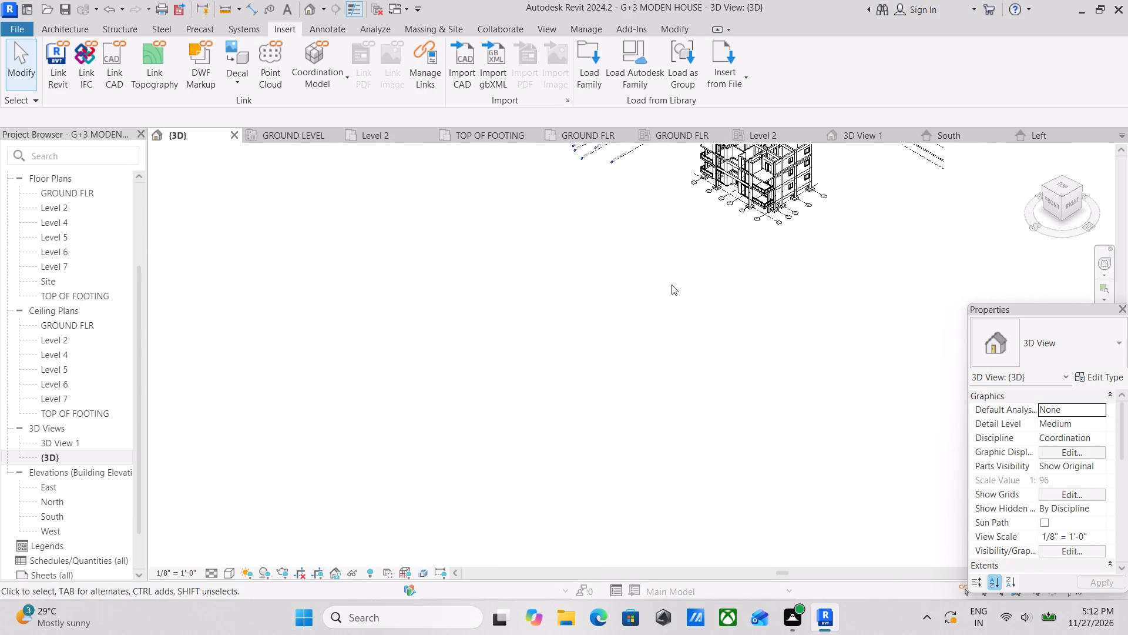
{"action": "scroll", "coordinate": [621, 311], "scroll_direction": "up", "scroll_amount": 8}
{"action": "middle_click_drag", "start_coordinate": [632, 469], "coordinate": [678, 360]}
{"action": "scroll", "coordinate": [632, 469], "scroll_direction": "up", "scroll_amount": 1}
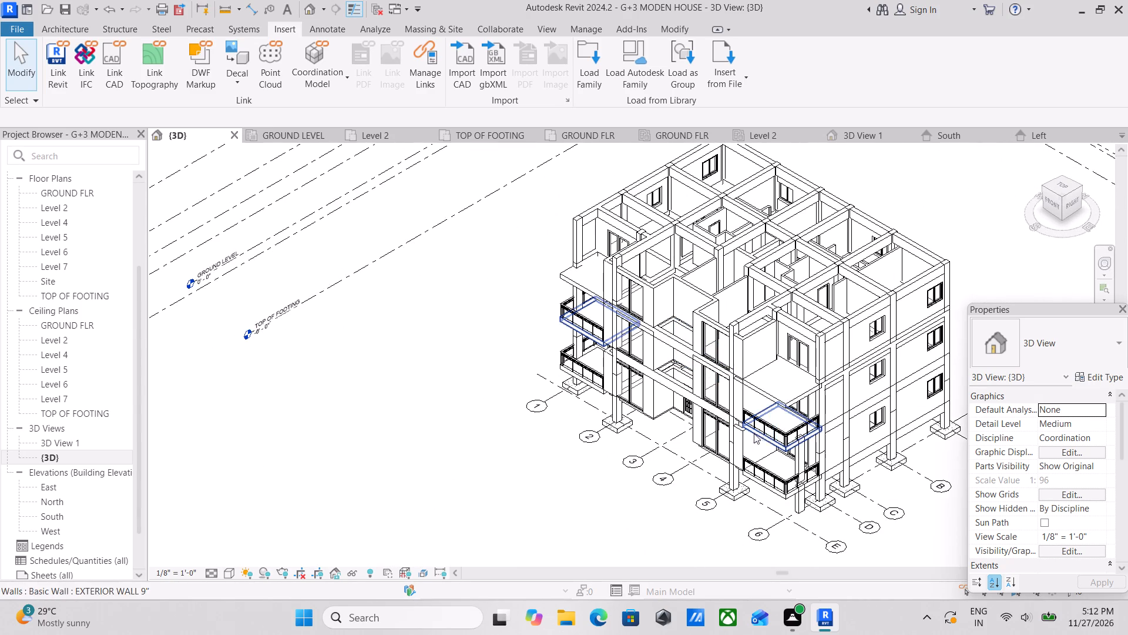
Examine the first-floor balcony's glass railing and the storeys against the levels from the right side and front-right corner, then deselect.
{"action": "left_click", "coordinate": [788, 429]}
{"action": "scroll", "coordinate": [788, 429], "scroll_direction": "up", "scroll_amount": 3}
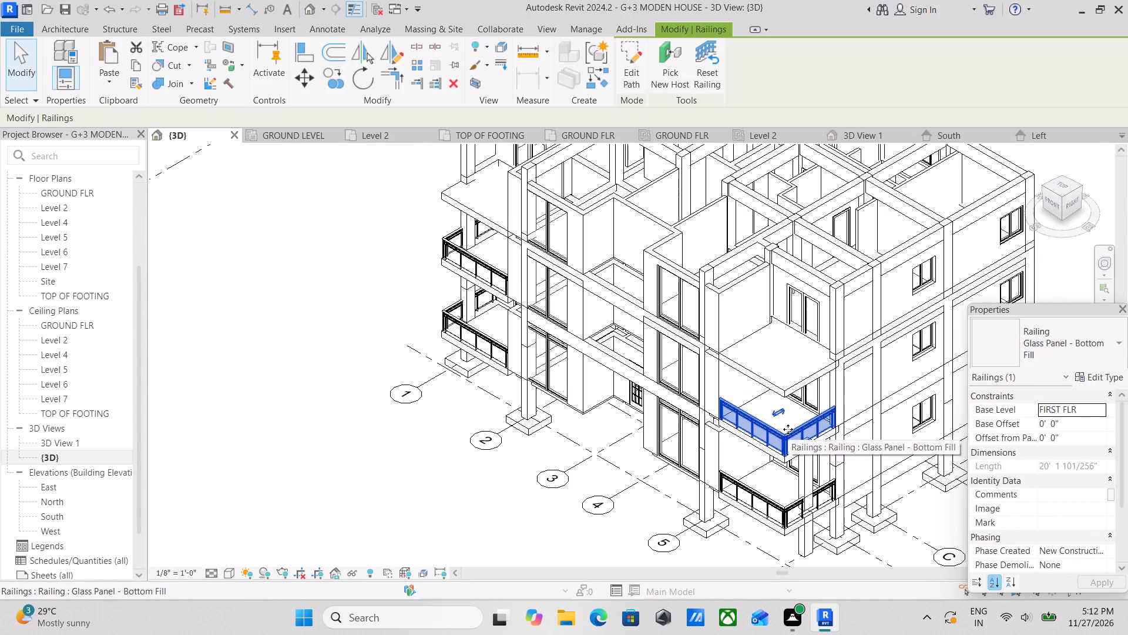
{"action": "middle_click_drag", "start_coordinate": [776, 432], "coordinate": [807, 484]}
{"action": "middle_click_drag", "start_coordinate": [807, 484], "coordinate": [743, 402]}
{"action": "middle_click_drag", "start_coordinate": [743, 386], "coordinate": [762, 447]}
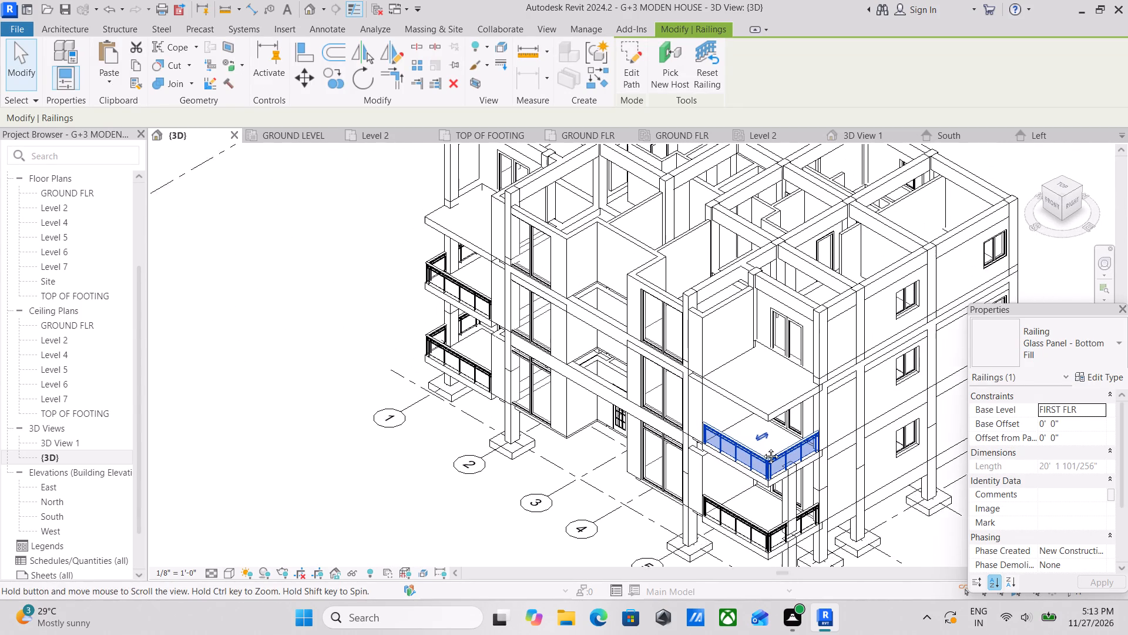
{"action": "middle_click_drag", "start_coordinate": [762, 447], "coordinate": [762, 449]}
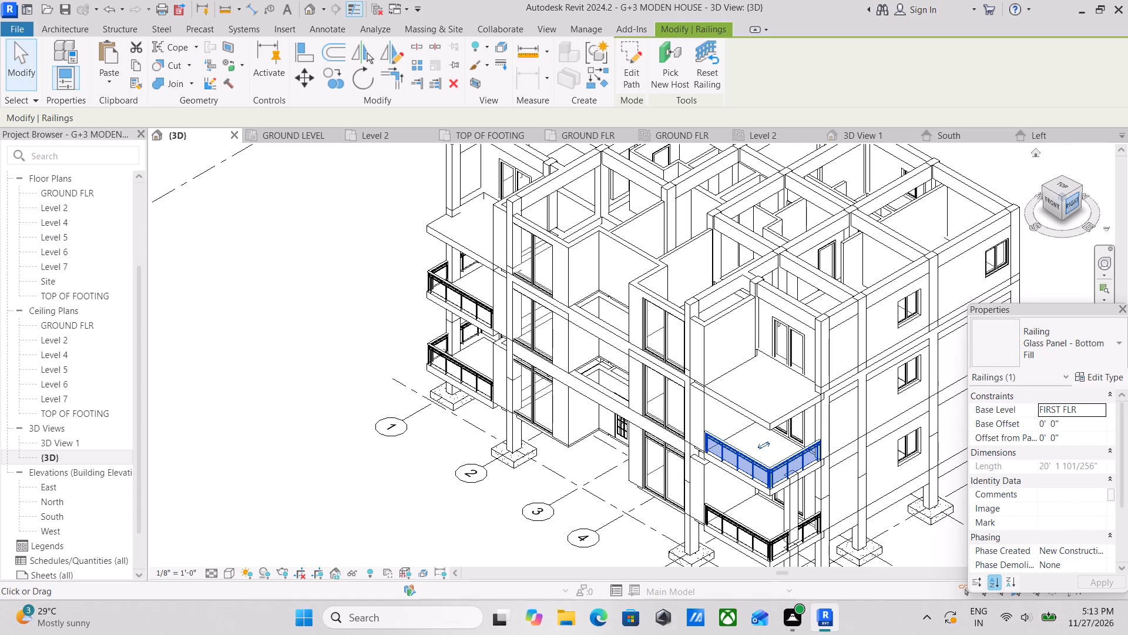
{"action": "left_click", "coordinate": [1072, 203]}
{"action": "scroll", "coordinate": [731, 340], "scroll_direction": "down", "scroll_amount": 10}
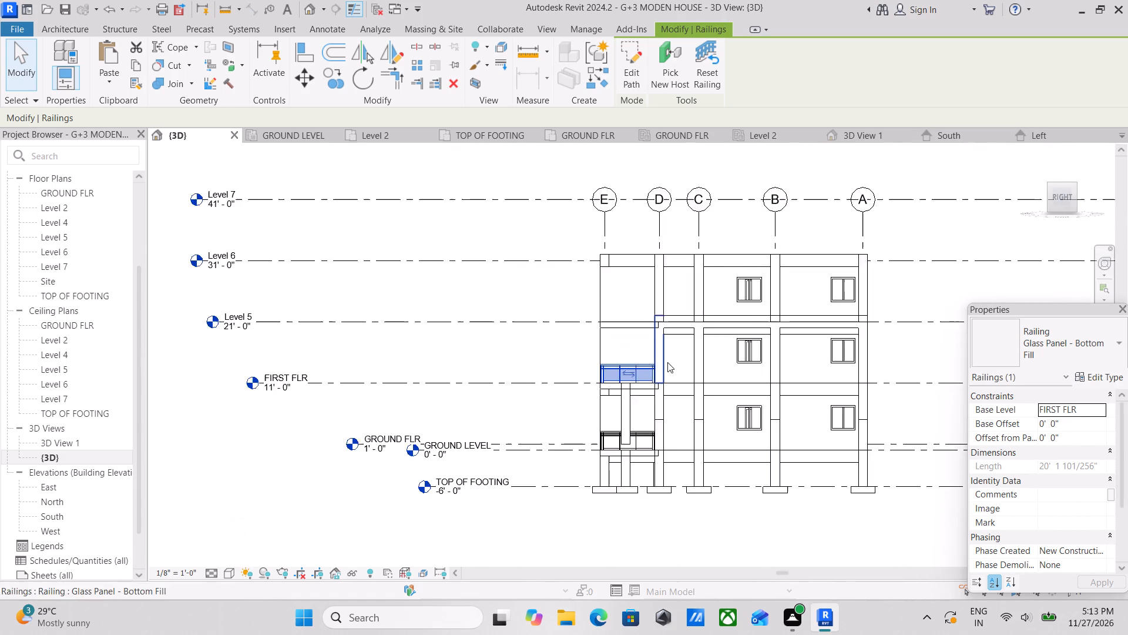
{"action": "scroll", "coordinate": [667, 362], "scroll_direction": "down", "scroll_amount": 3}
{"action": "middle_click_drag", "start_coordinate": [668, 362], "coordinate": [625, 352]}
{"action": "middle_click_drag", "start_coordinate": [634, 319], "coordinate": [442, 352]}
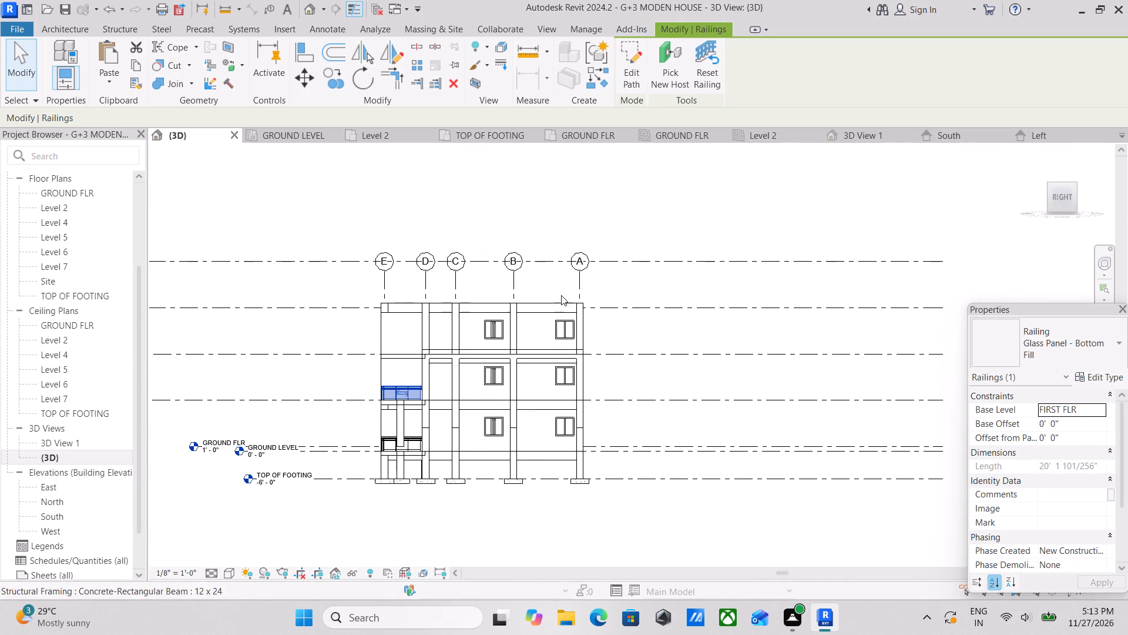
{"action": "middle_click_drag", "start_coordinate": [561, 295], "coordinate": [629, 314]}
{"action": "scroll", "coordinate": [392, 301], "scroll_direction": "up", "scroll_amount": 2}
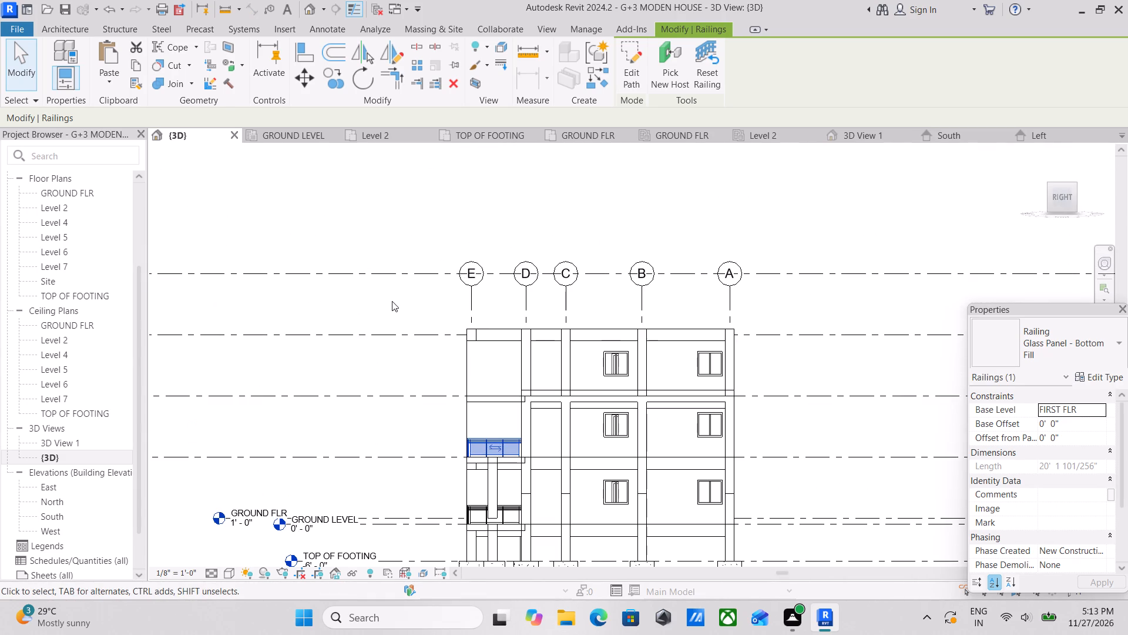
{"action": "key", "text": "Escape"}
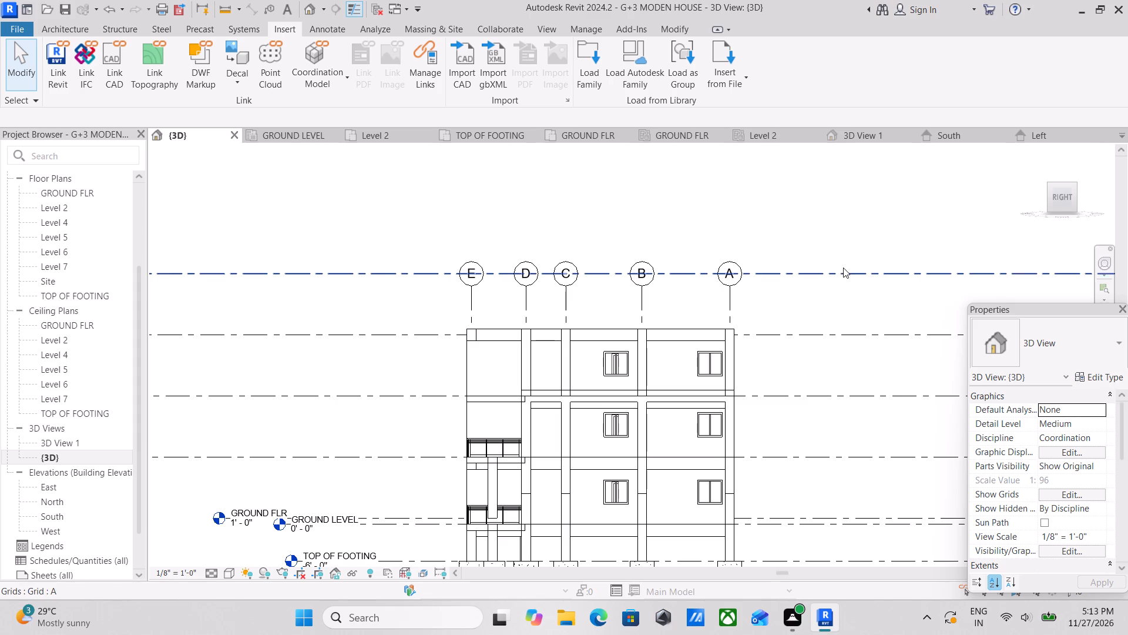
{"action": "left_click", "coordinate": [1049, 183]}
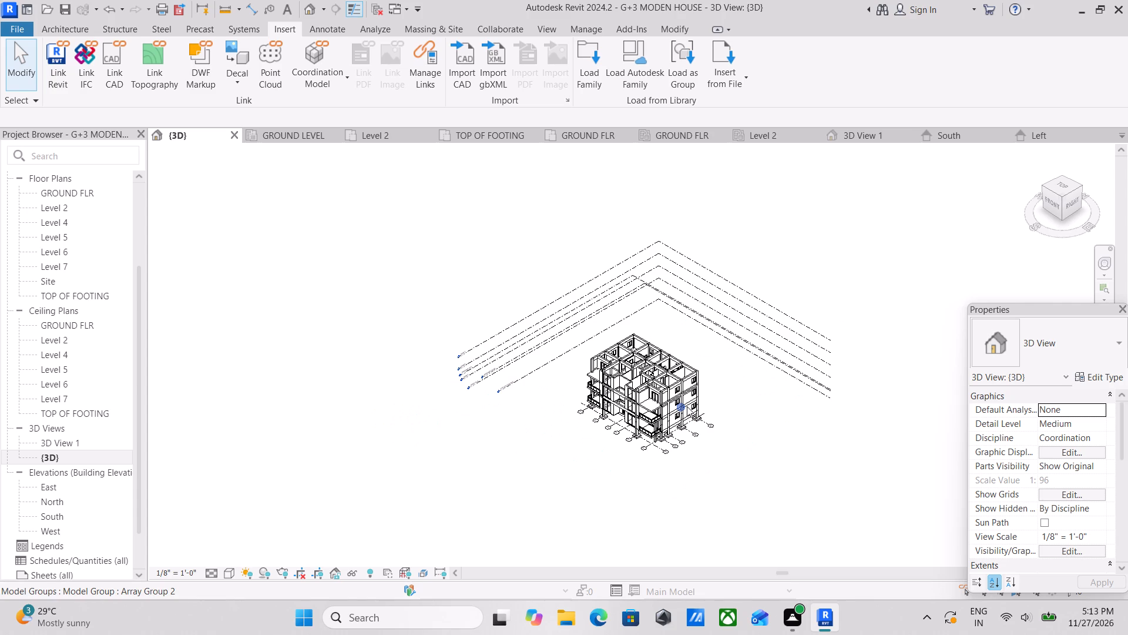
{"action": "scroll", "coordinate": [687, 406], "scroll_direction": "up", "scroll_amount": 2}
{"action": "scroll", "coordinate": [687, 406], "scroll_direction": "down", "scroll_amount": 1}
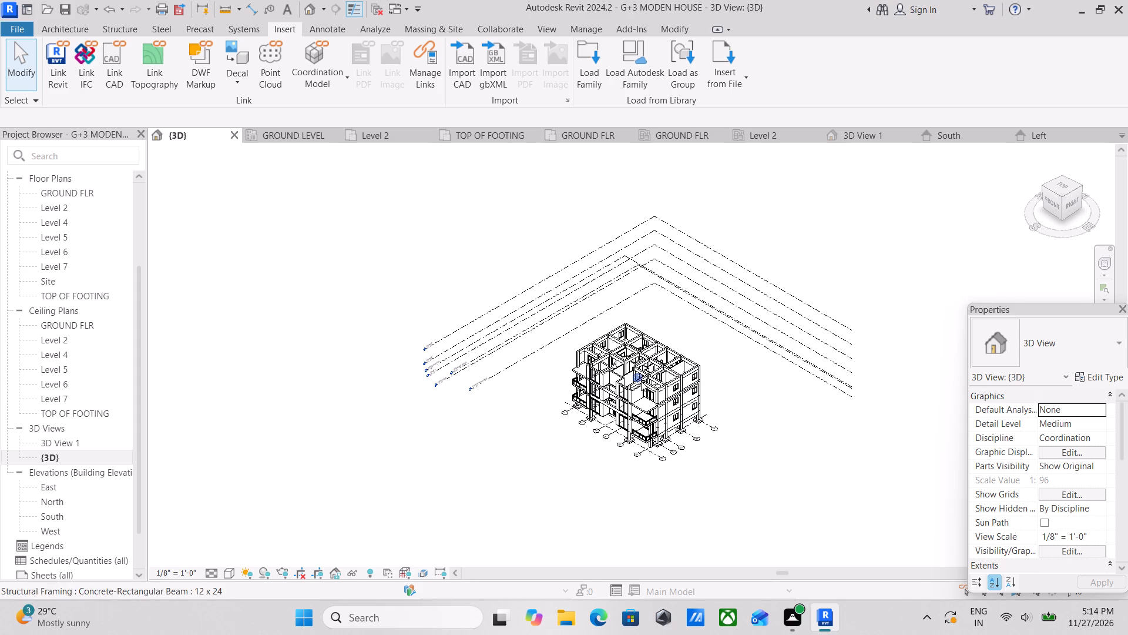
From the 3D view's right side, extend grids C, D and E upward so their bubbles sit above Level 7.
{"action": "left_click", "coordinate": [1067, 204]}
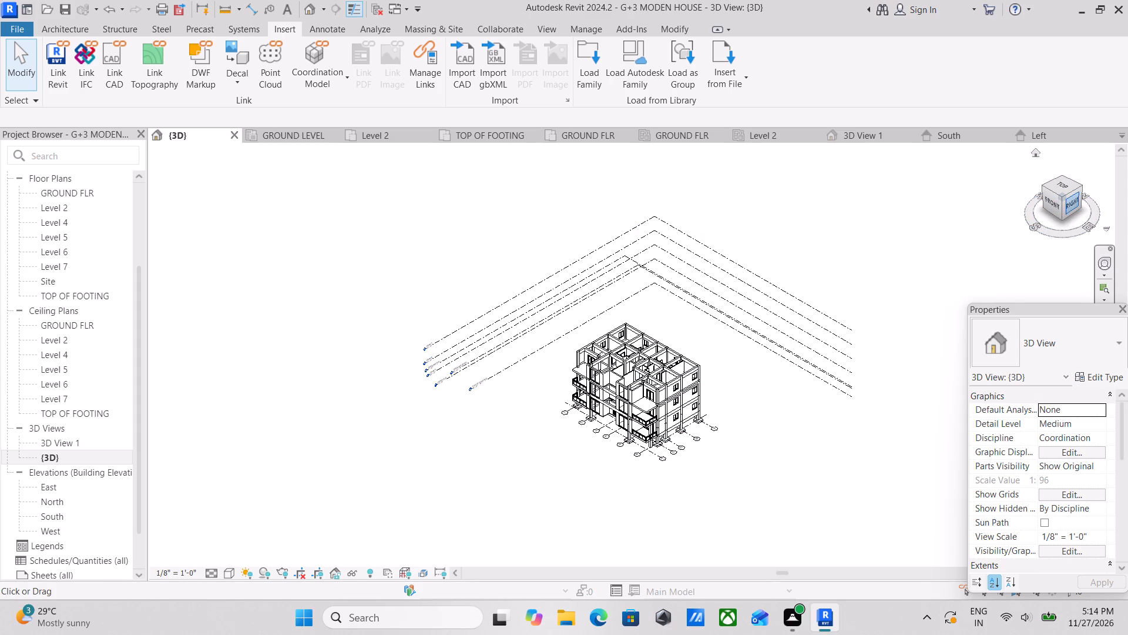
{"action": "scroll", "coordinate": [530, 399], "scroll_direction": "up", "scroll_amount": 3}
{"action": "scroll", "coordinate": [646, 362], "scroll_direction": "up", "scroll_amount": 2}
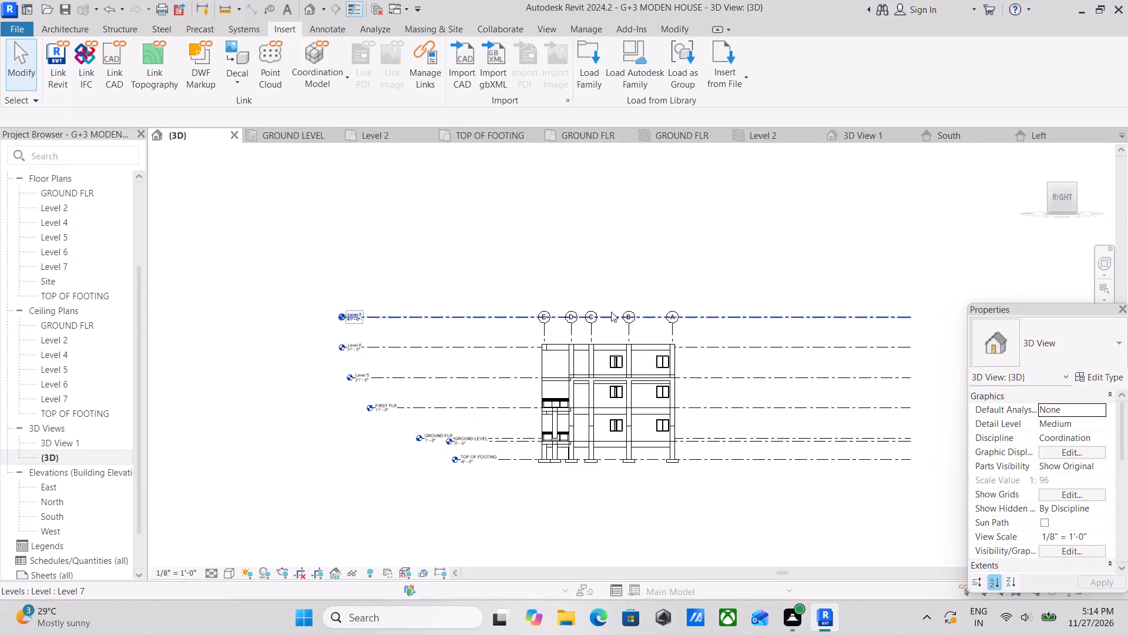
{"action": "scroll", "coordinate": [611, 312], "scroll_direction": "up", "scroll_amount": 2}
{"action": "left_click", "coordinate": [588, 335]}
{"action": "left_click_drag", "start_coordinate": [585, 325], "coordinate": [585, 289]}
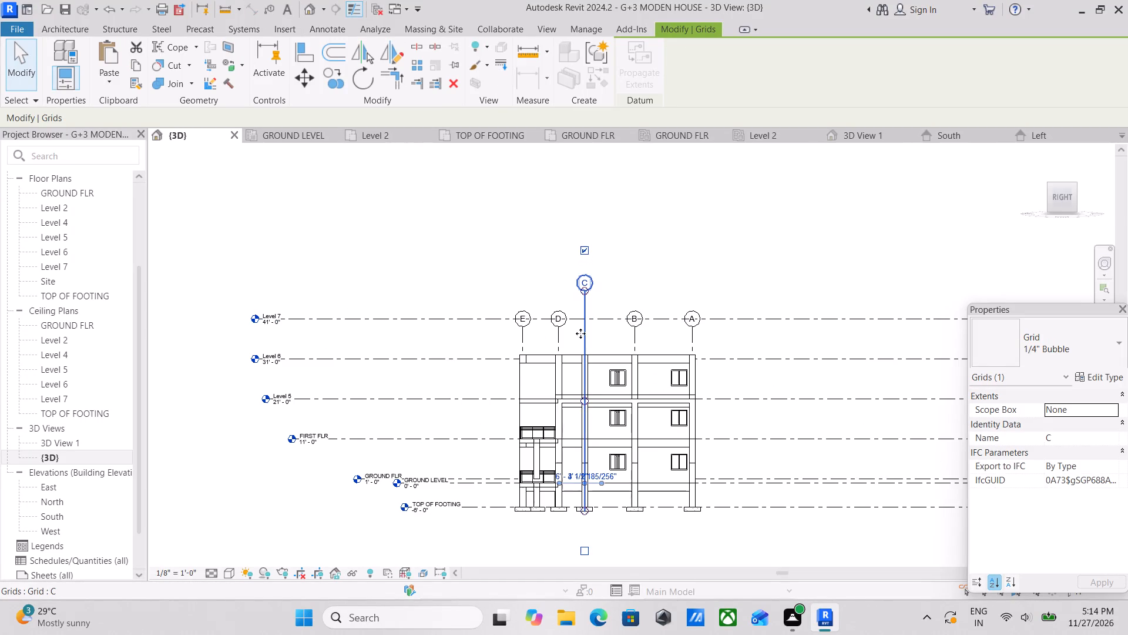
{"action": "left_click", "coordinate": [562, 340]}
{"action": "left_click_drag", "start_coordinate": [556, 329], "coordinate": [562, 316]}
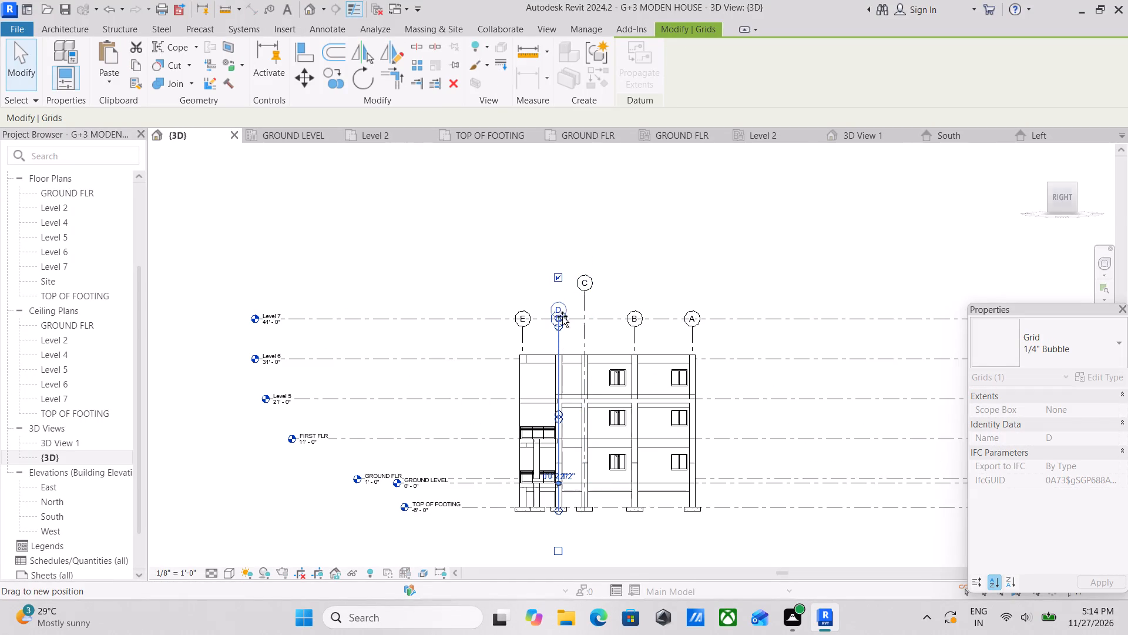
{"action": "left_click_drag", "start_coordinate": [562, 316], "coordinate": [562, 286]}
{"action": "left_click", "coordinate": [521, 328]}
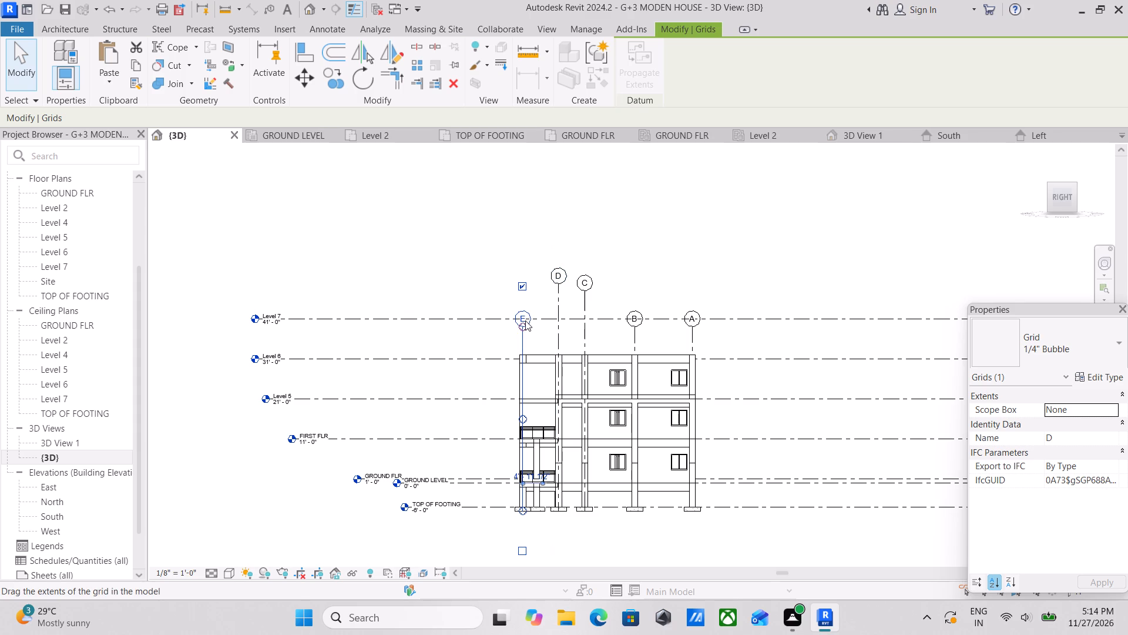
{"action": "left_click_drag", "start_coordinate": [522, 325], "coordinate": [529, 273]}
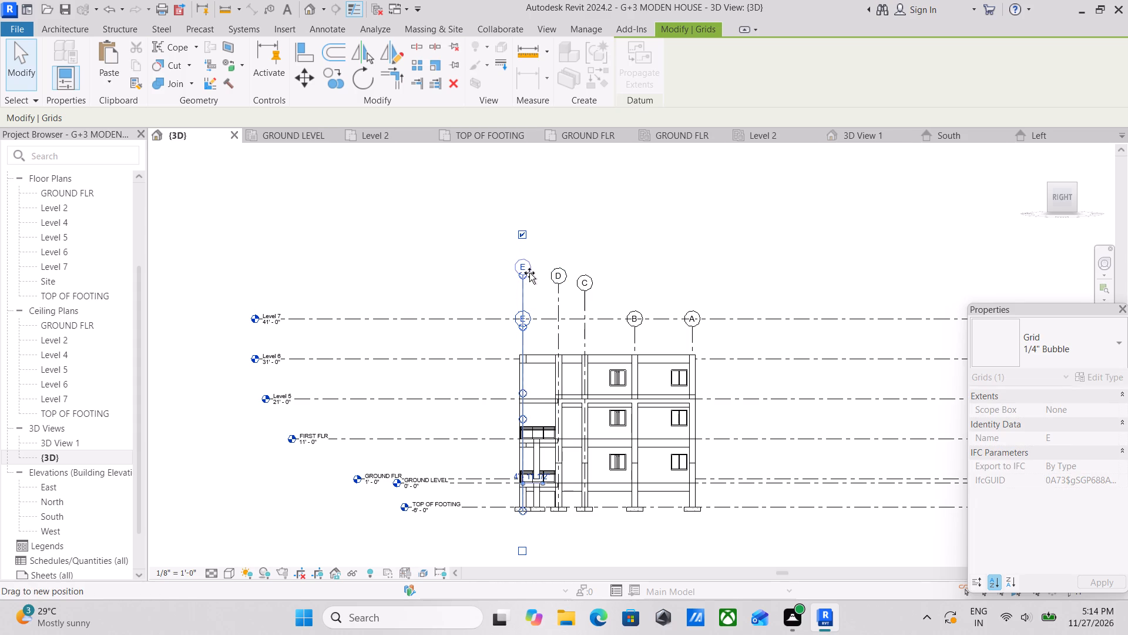
Extend grids B and A upward above Level 7, roughly in line with the other lettered grid bubbles.
{"action": "left_click", "coordinate": [634, 339]}
{"action": "left_click_drag", "start_coordinate": [634, 323], "coordinate": [636, 283]}
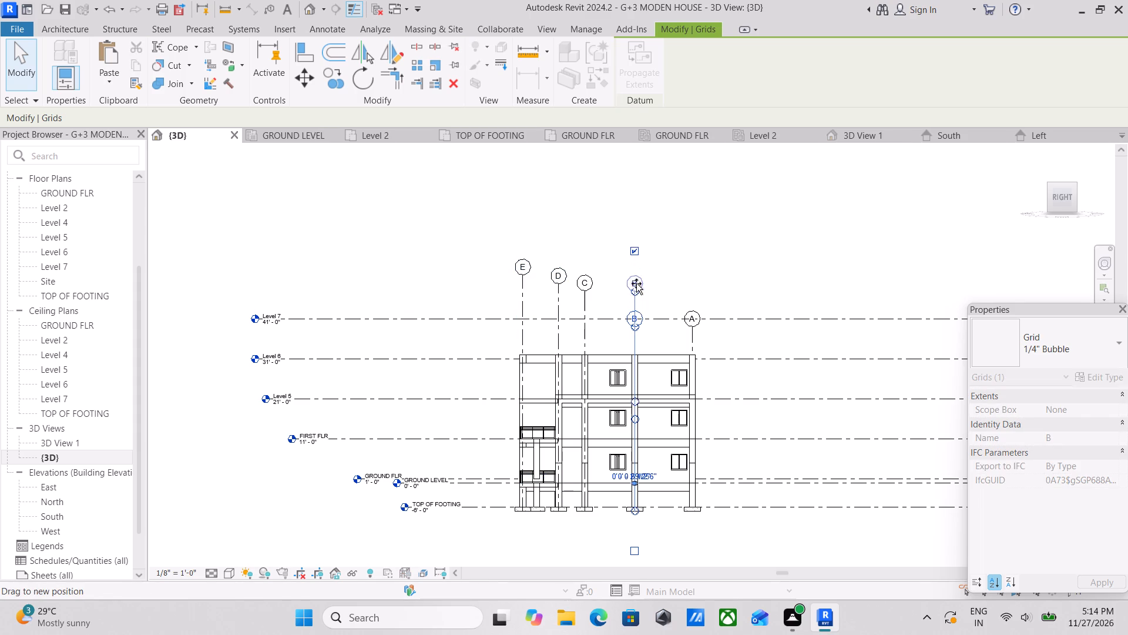
{"action": "left_click_drag", "start_coordinate": [636, 283], "coordinate": [638, 272]}
{"action": "scroll", "coordinate": [634, 330], "scroll_direction": "up", "scroll_amount": 3}
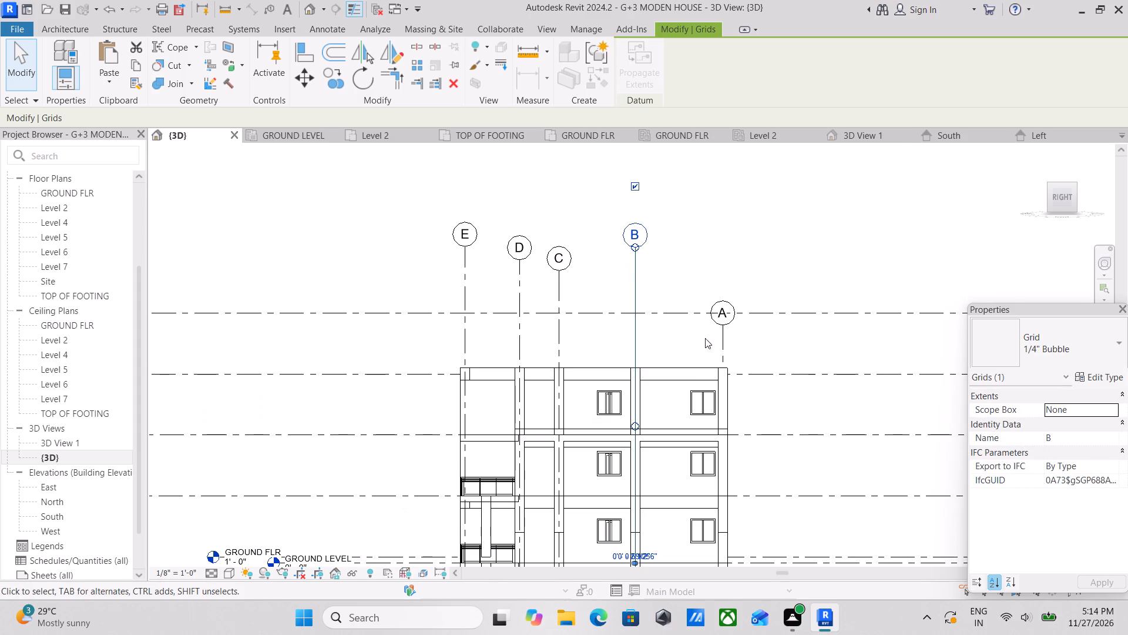
{"action": "left_click", "coordinate": [721, 337]}
{"action": "left_click_drag", "start_coordinate": [721, 322], "coordinate": [728, 256]}
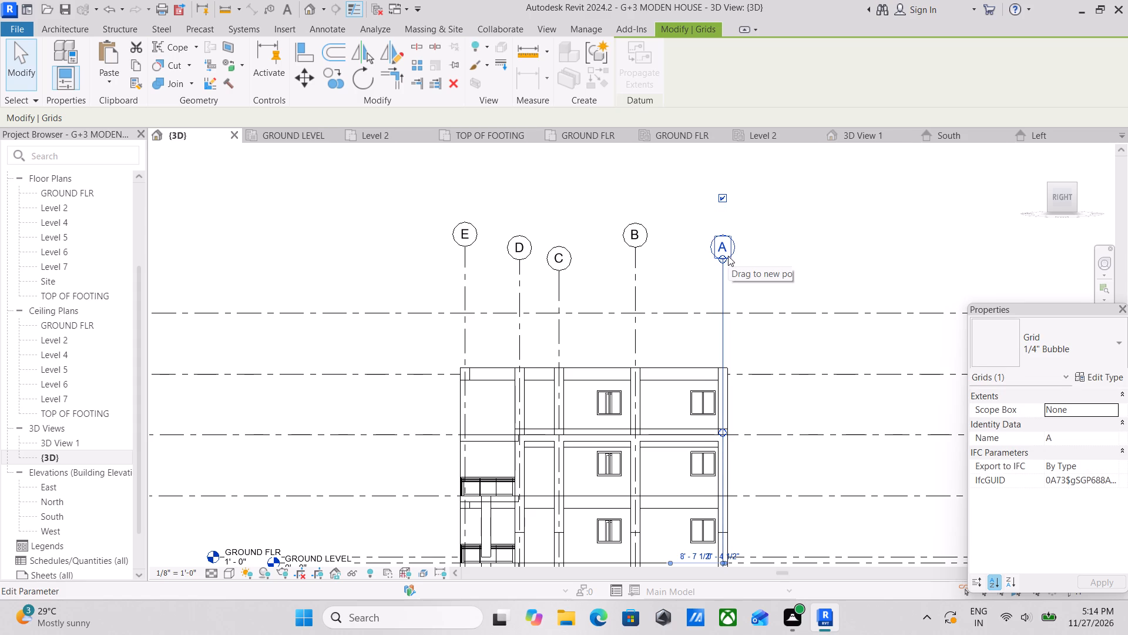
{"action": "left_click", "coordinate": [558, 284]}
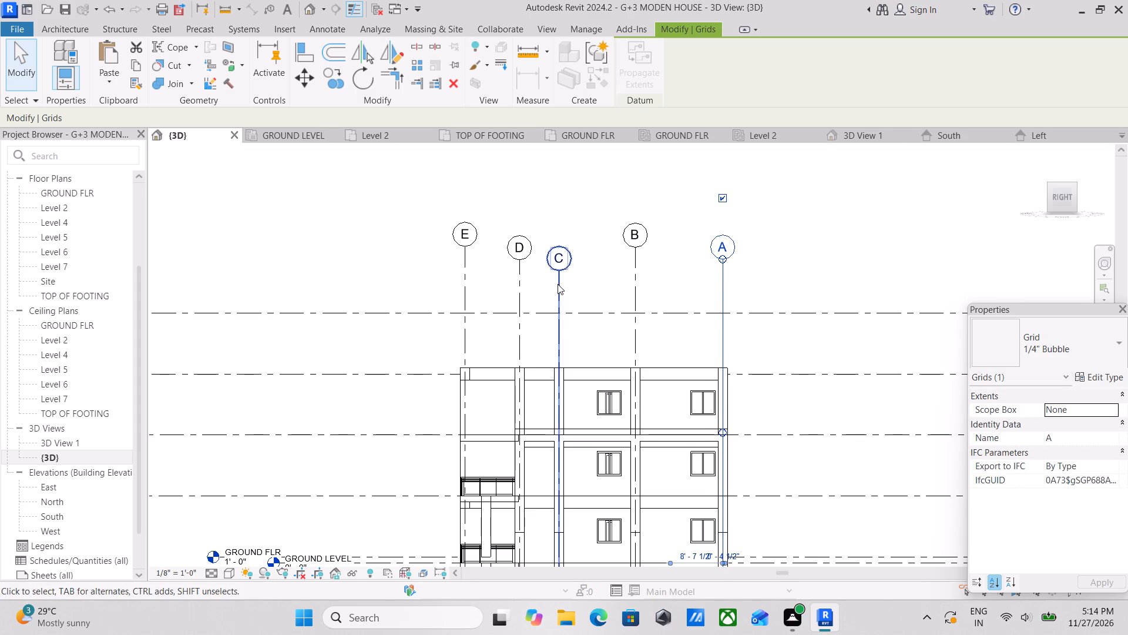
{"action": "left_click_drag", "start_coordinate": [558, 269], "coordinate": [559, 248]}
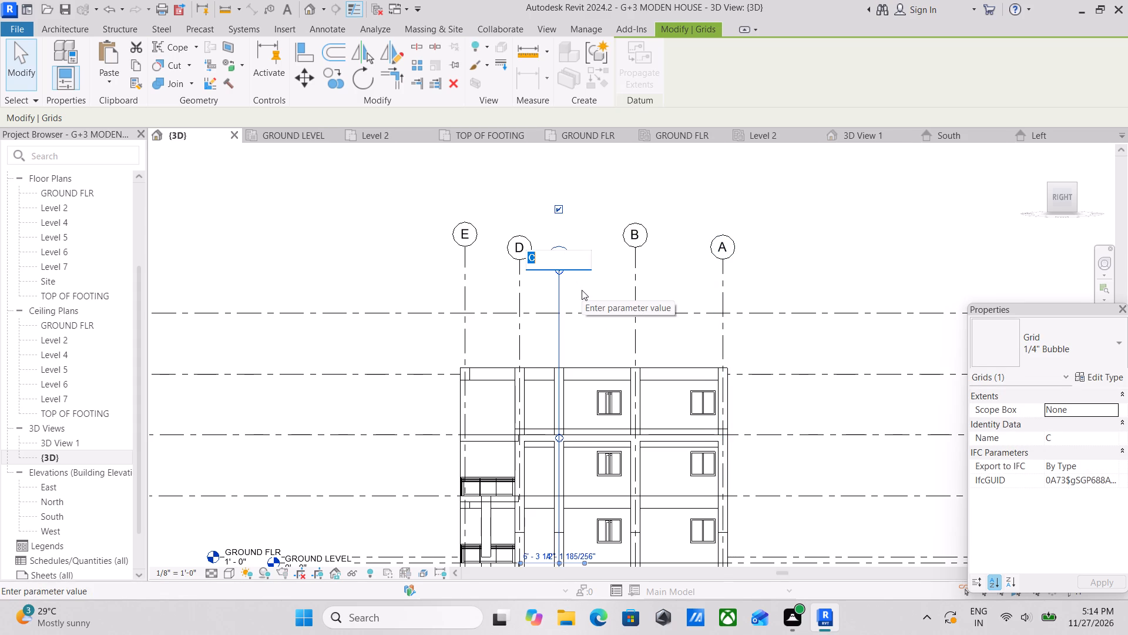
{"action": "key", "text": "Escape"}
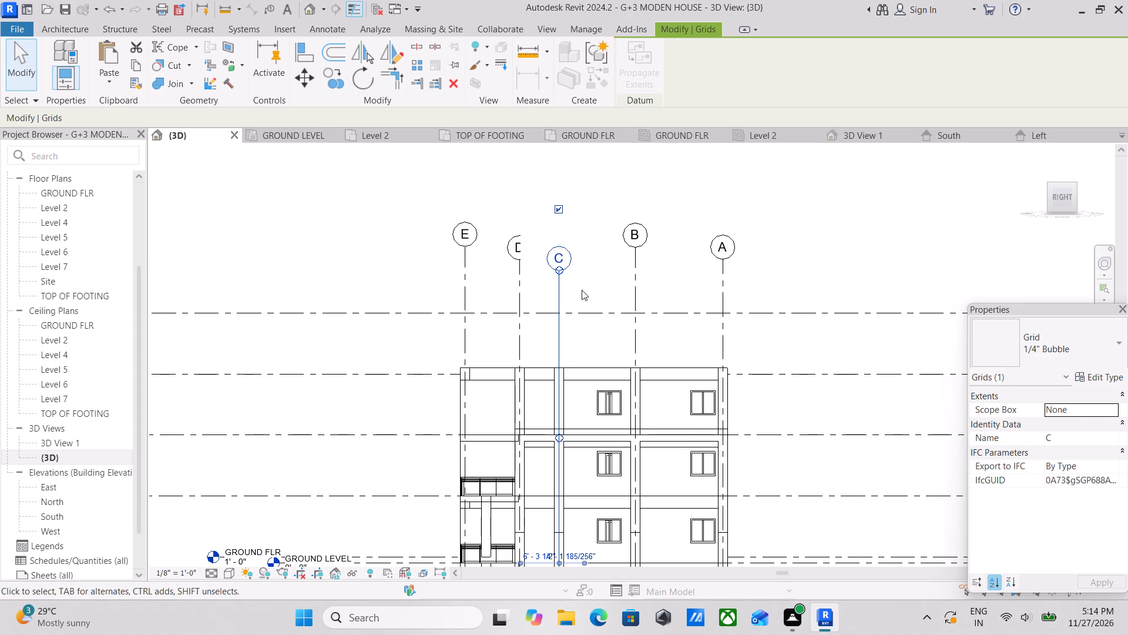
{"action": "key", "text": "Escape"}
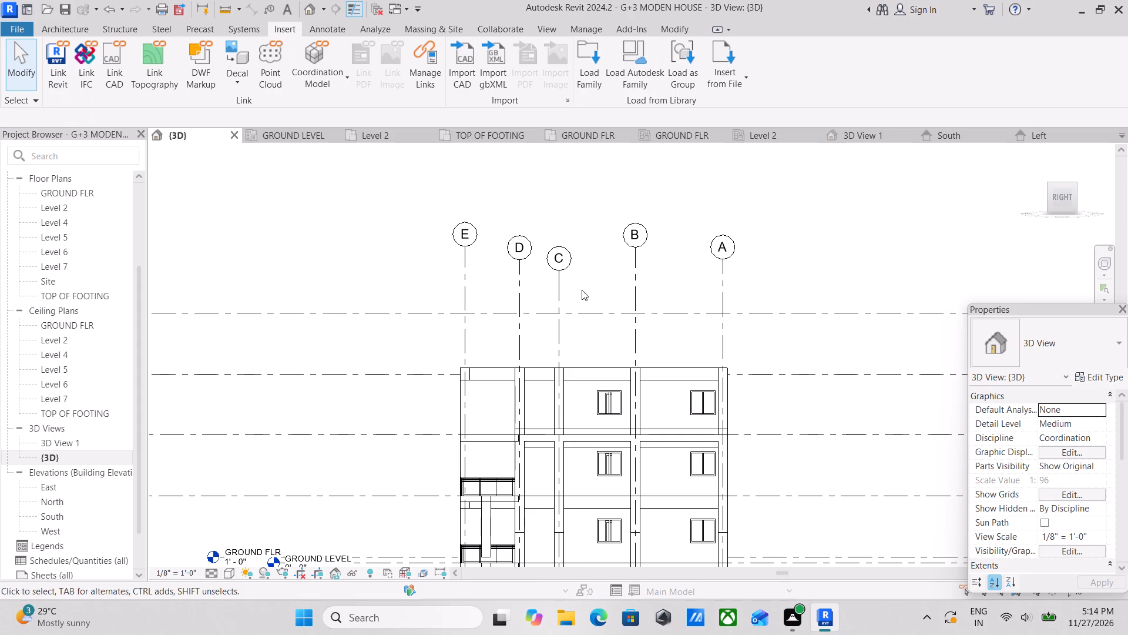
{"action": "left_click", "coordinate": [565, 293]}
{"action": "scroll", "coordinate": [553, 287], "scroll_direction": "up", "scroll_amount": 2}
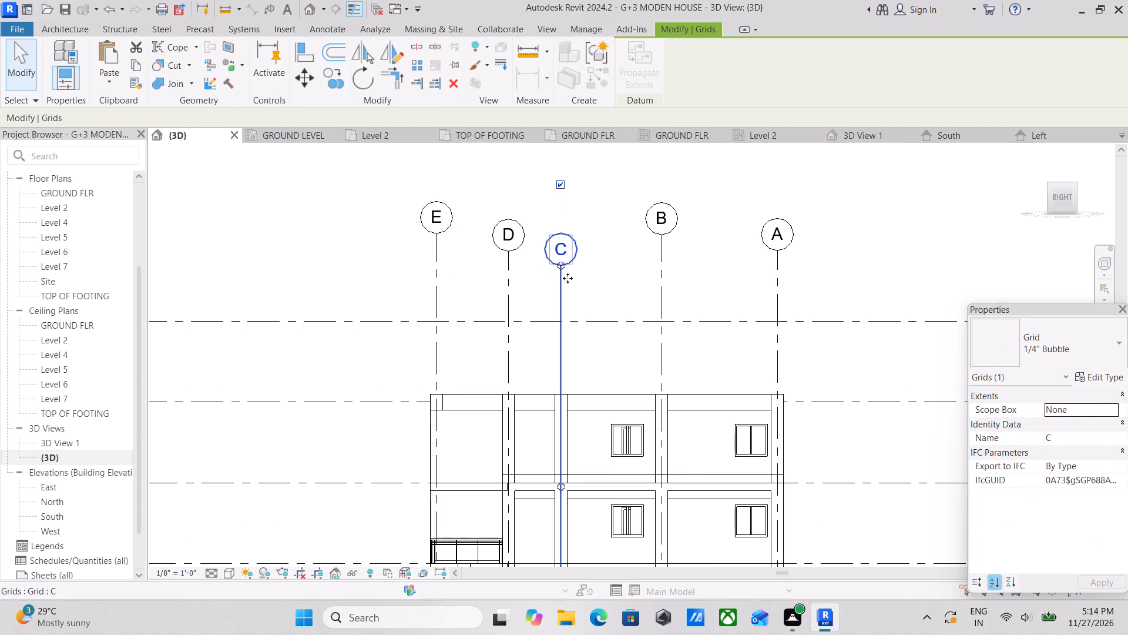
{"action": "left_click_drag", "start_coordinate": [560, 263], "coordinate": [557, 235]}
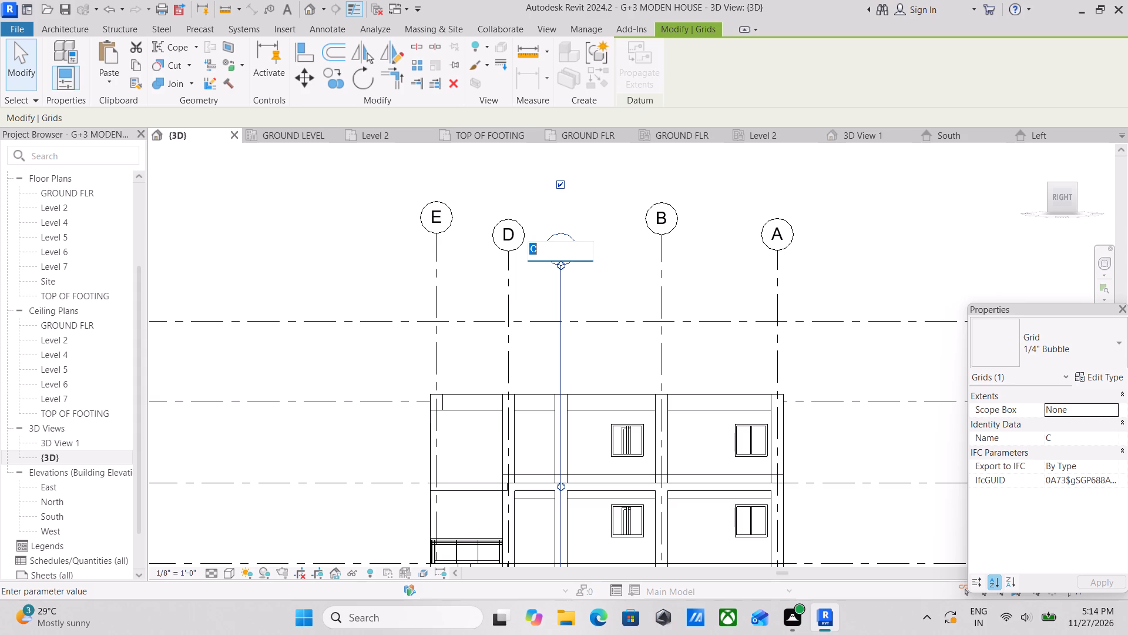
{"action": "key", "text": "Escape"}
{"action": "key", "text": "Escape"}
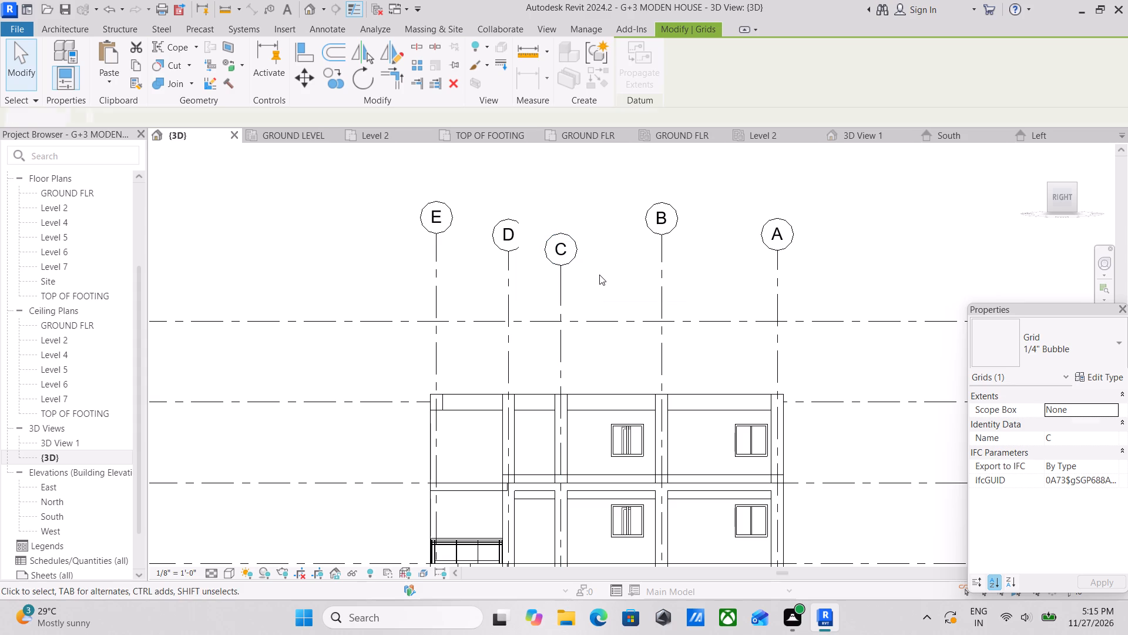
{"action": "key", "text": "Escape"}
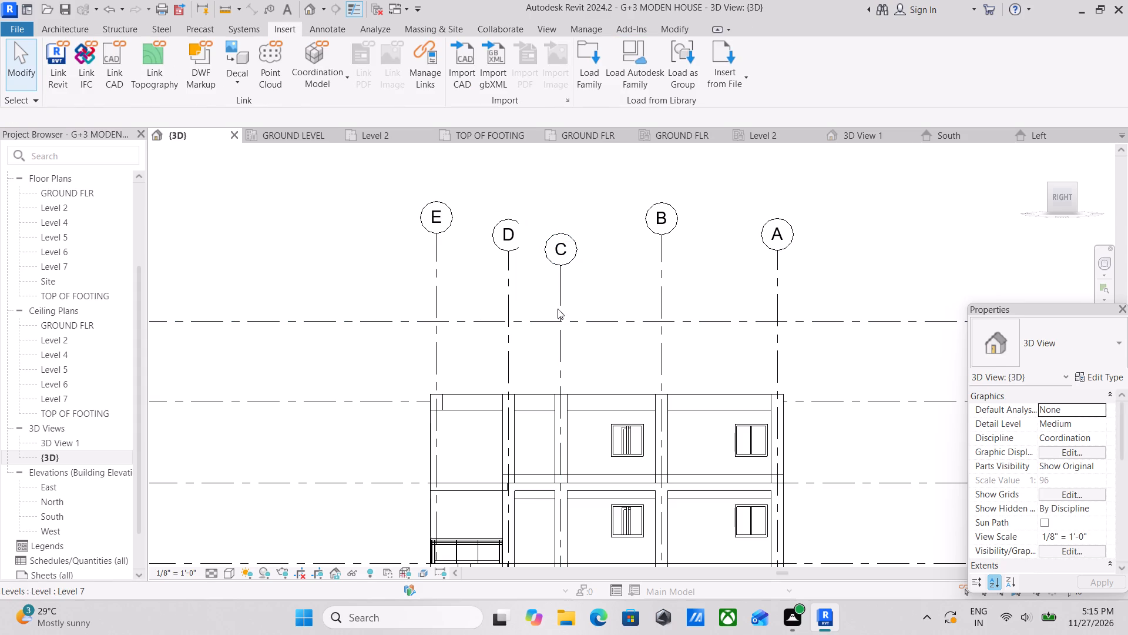
Extend grids C and D further upward so their bubbles sit roughly level with the grid E and B bubbles.
{"action": "left_click", "coordinate": [562, 300]}
{"action": "scroll", "coordinate": [572, 288], "scroll_direction": "up", "scroll_amount": 2}
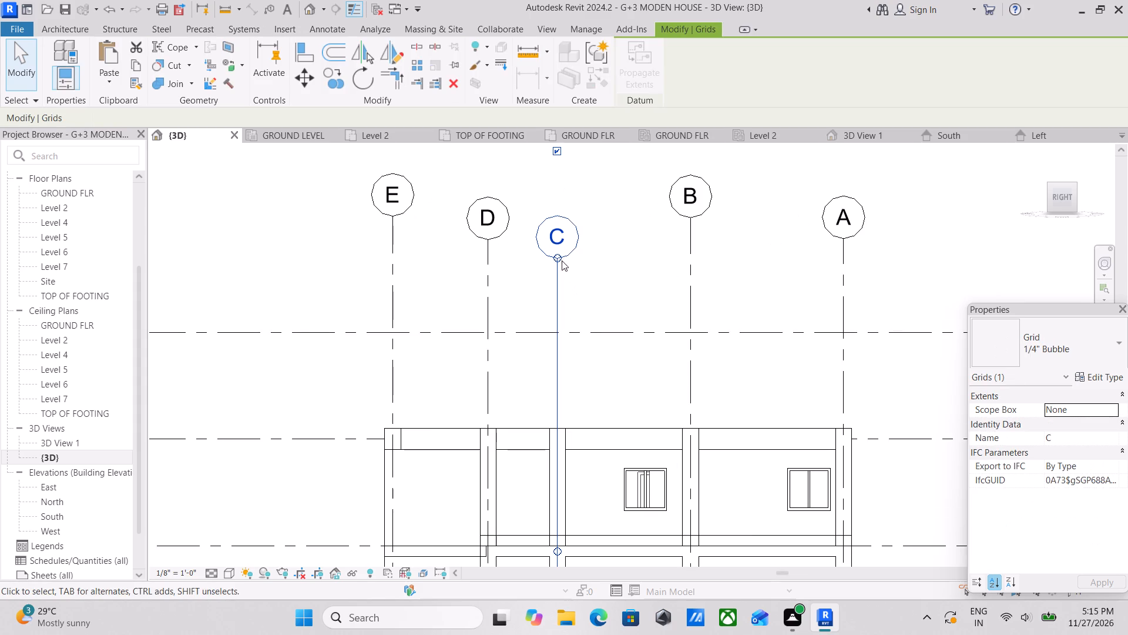
{"action": "left_click_drag", "start_coordinate": [556, 259], "coordinate": [561, 209]}
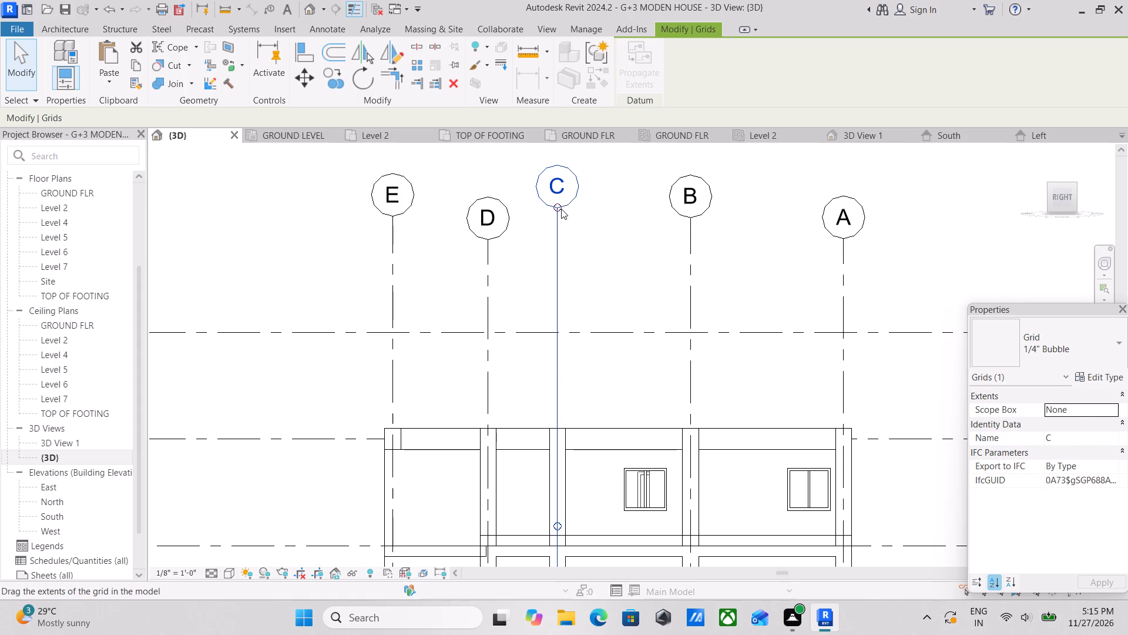
{"action": "scroll", "coordinate": [474, 251], "scroll_direction": "up", "scroll_amount": 2}
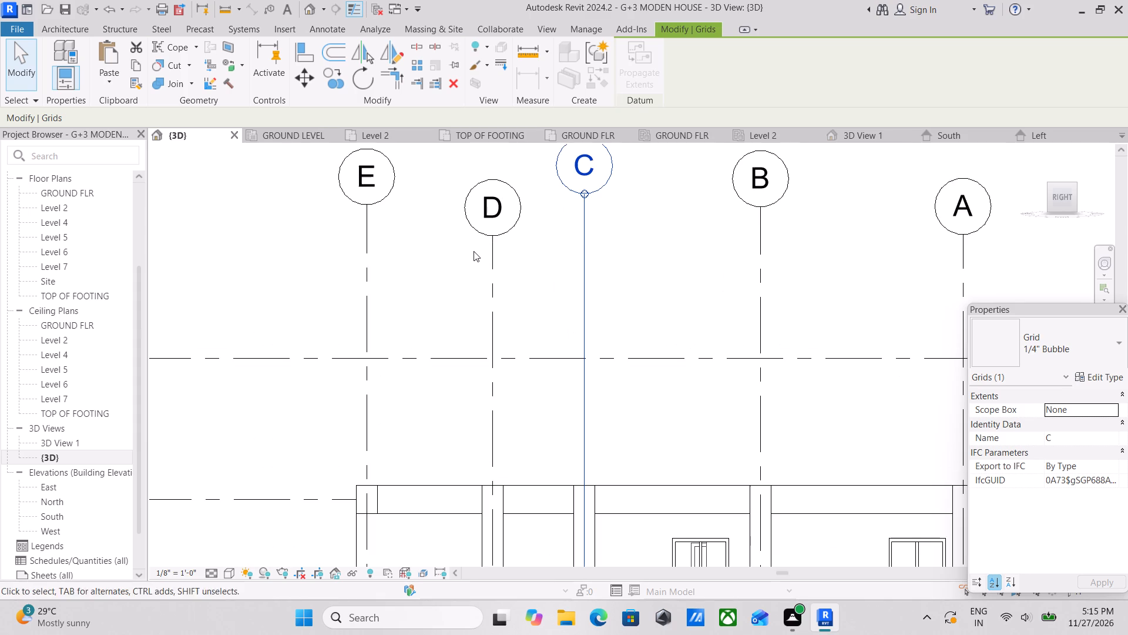
{"action": "left_click", "coordinate": [491, 280]}
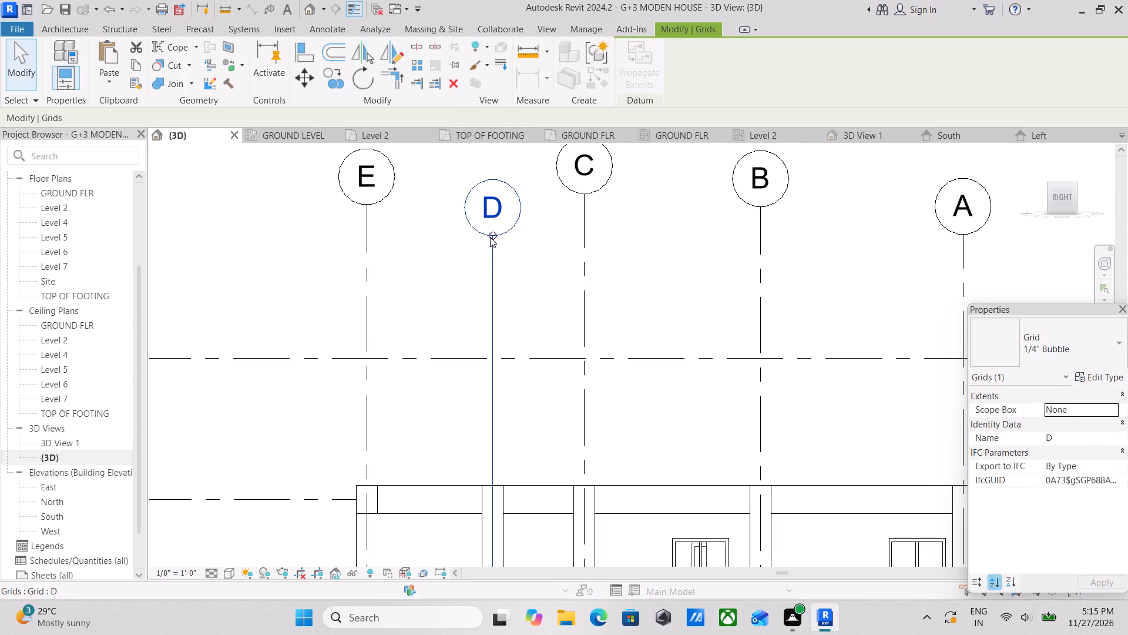
{"action": "left_click_drag", "start_coordinate": [491, 237], "coordinate": [489, 186]}
Extend grids B and A further upward above Level 7, roughly in line with the raised C and D bubbles.
{"action": "middle_click_drag", "start_coordinate": [518, 256], "coordinate": [508, 281]}
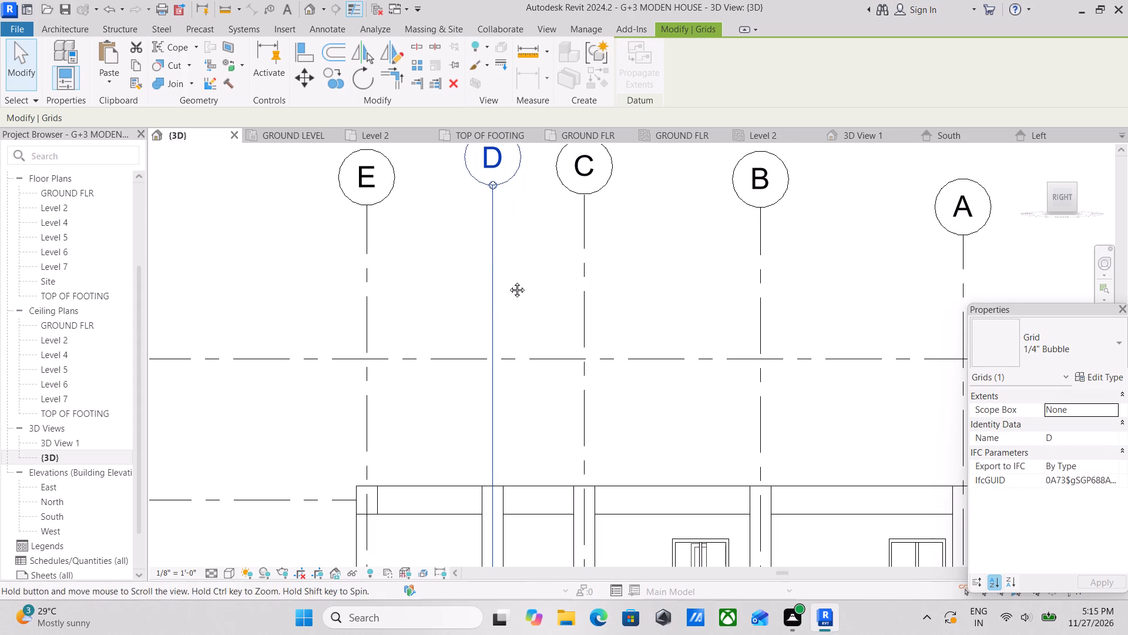
{"action": "middle_click_drag", "start_coordinate": [508, 281], "coordinate": [447, 383]}
{"action": "scroll", "coordinate": [447, 383], "scroll_direction": "up", "scroll_amount": 1}
{"action": "left_click", "coordinate": [726, 367]}
{"action": "left_click_drag", "start_coordinate": [723, 326], "coordinate": [720, 294]}
{"action": "middle_click_drag", "start_coordinate": [653, 360], "coordinate": [439, 316]}
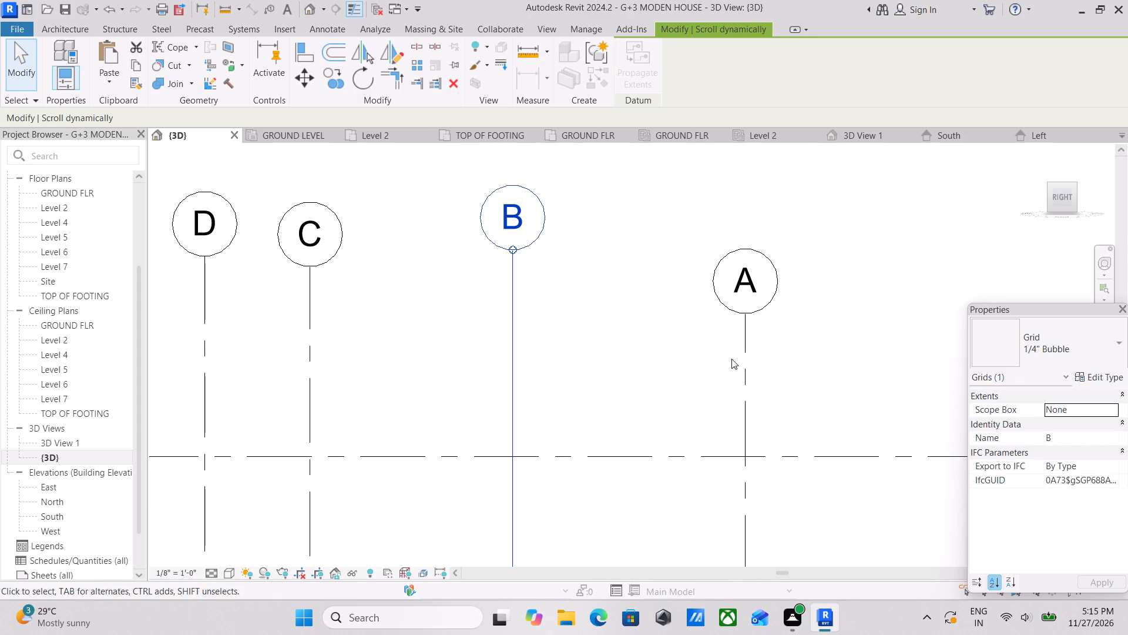
{"action": "left_click", "coordinate": [745, 361]}
{"action": "left_click_drag", "start_coordinate": [747, 310], "coordinate": [747, 275]}
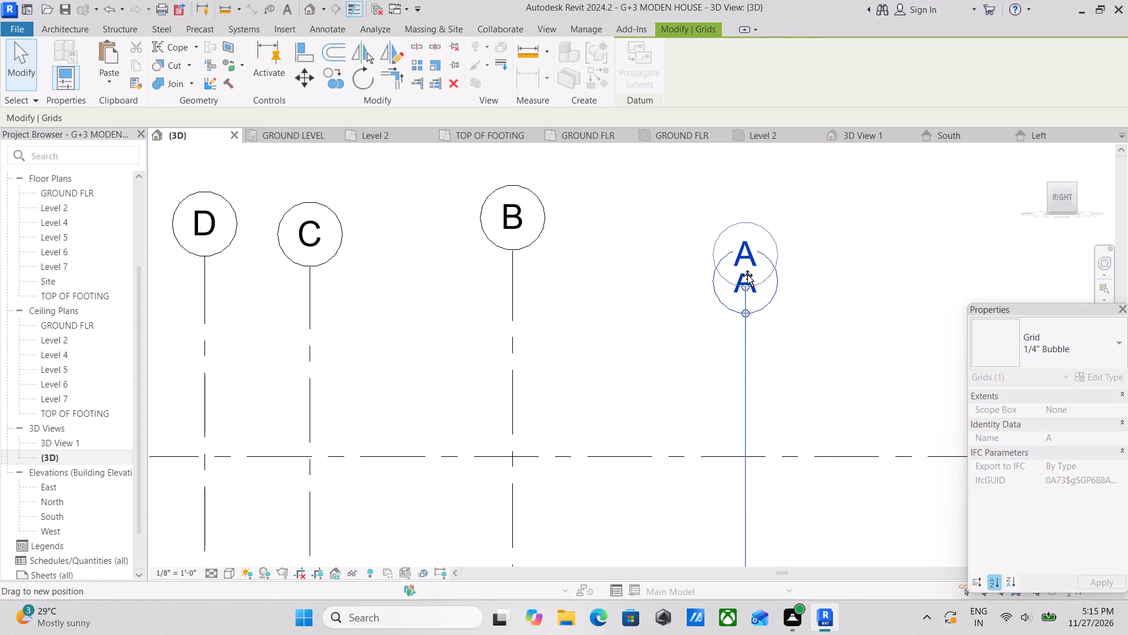
{"action": "left_click_drag", "start_coordinate": [747, 275], "coordinate": [748, 258]}
Examine the grid extents from the right side and a top-storey corner exterior wall from the back-right corner and back, then deselect.
{"action": "middle_click_drag", "start_coordinate": [461, 361], "coordinate": [685, 282]}
{"action": "scroll", "coordinate": [328, 314], "scroll_direction": "down", "scroll_amount": 1}
{"action": "middle_click_drag", "start_coordinate": [330, 314], "coordinate": [461, 379]}
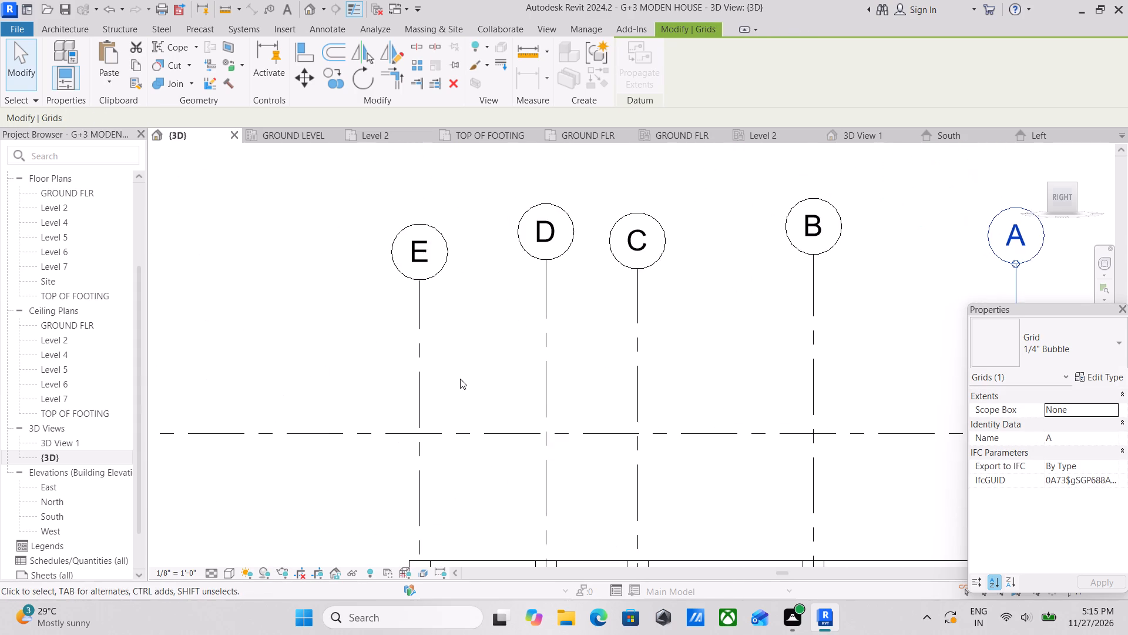
{"action": "scroll", "coordinate": [402, 342], "scroll_direction": "down", "scroll_amount": 3}
{"action": "middle_click_drag", "start_coordinate": [435, 363], "coordinate": [448, 299]}
{"action": "scroll", "coordinate": [452, 296], "scroll_direction": "down", "scroll_amount": 1}
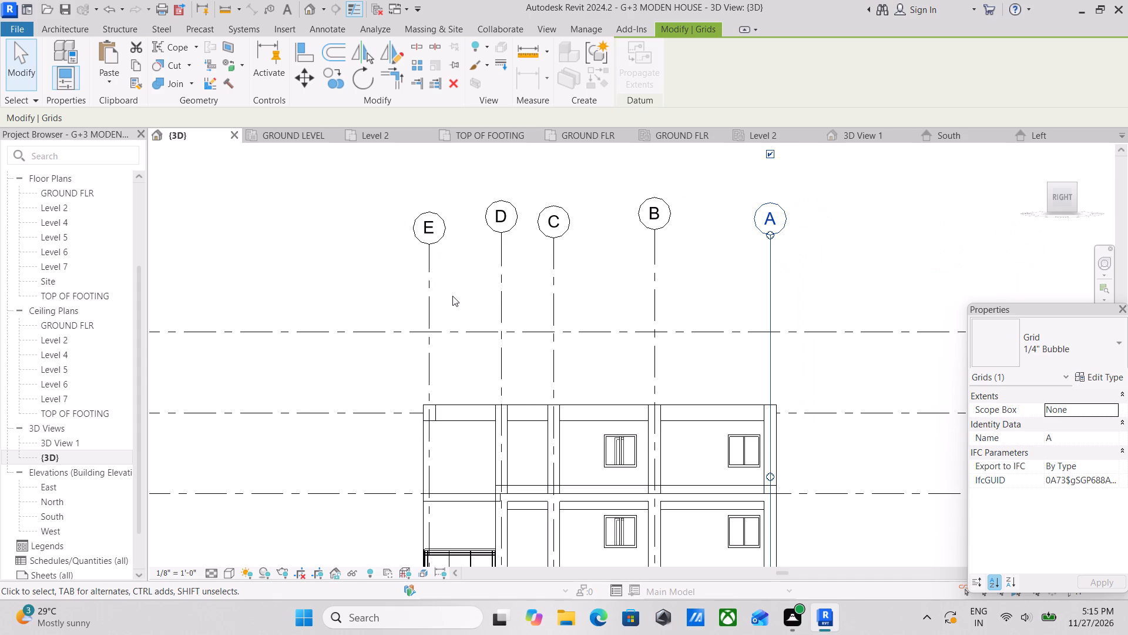
{"action": "left_click", "coordinate": [1077, 186]}
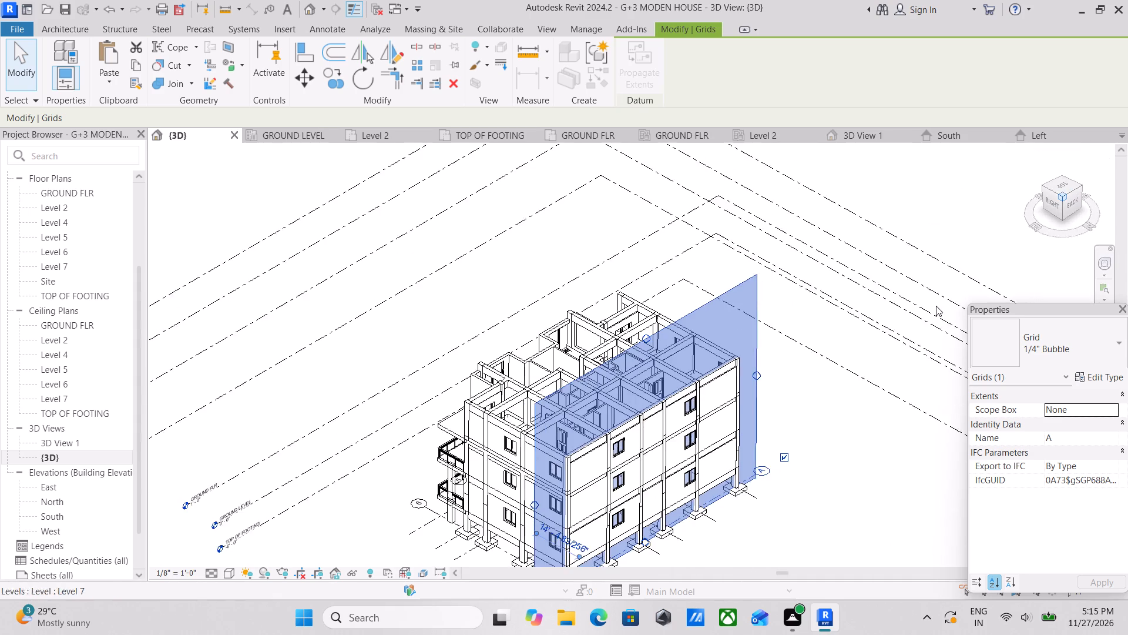
{"action": "key", "text": "Escape"}
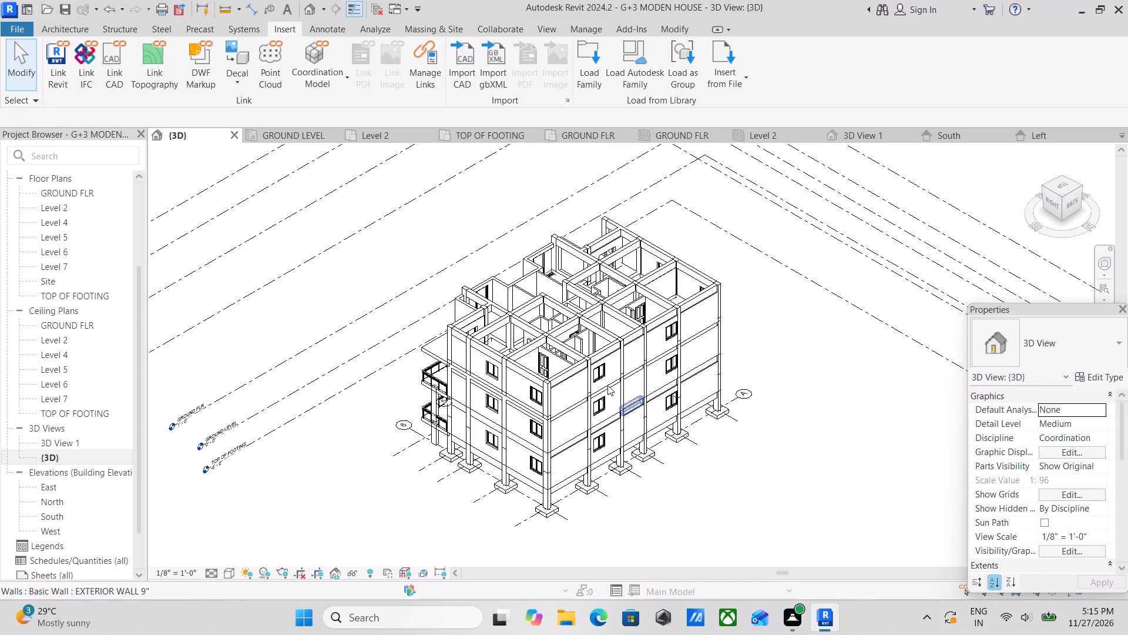
{"action": "scroll", "coordinate": [588, 353], "scroll_direction": "up", "scroll_amount": 3}
{"action": "scroll", "coordinate": [535, 395], "scroll_direction": "up", "scroll_amount": 4}
{"action": "scroll", "coordinate": [518, 449], "scroll_direction": "up", "scroll_amount": 3}
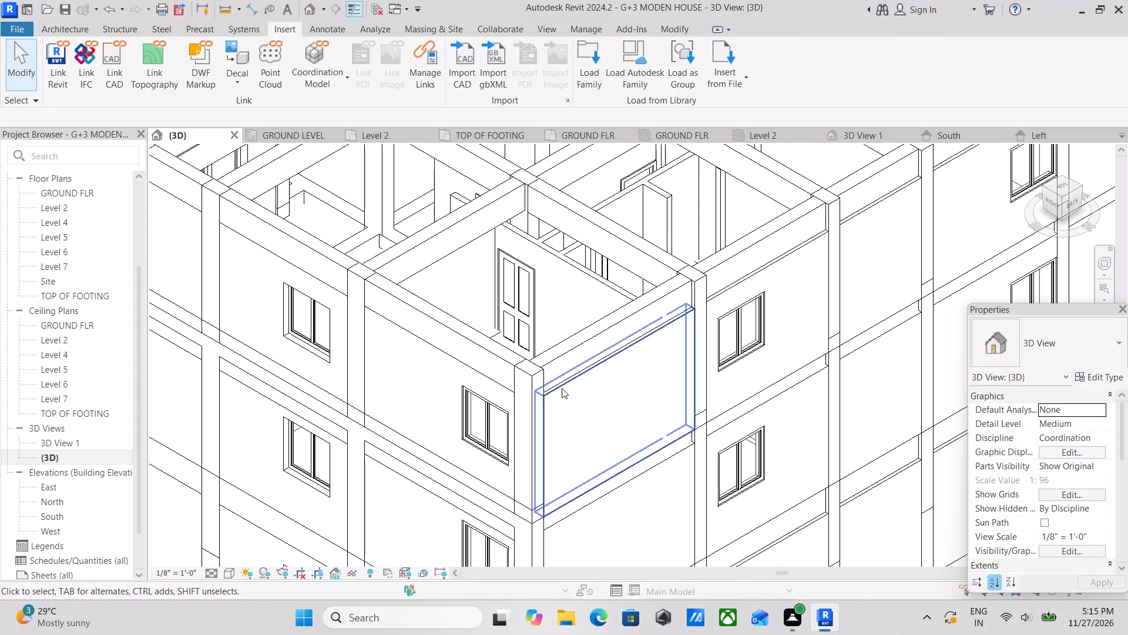
{"action": "left_click", "coordinate": [563, 388]}
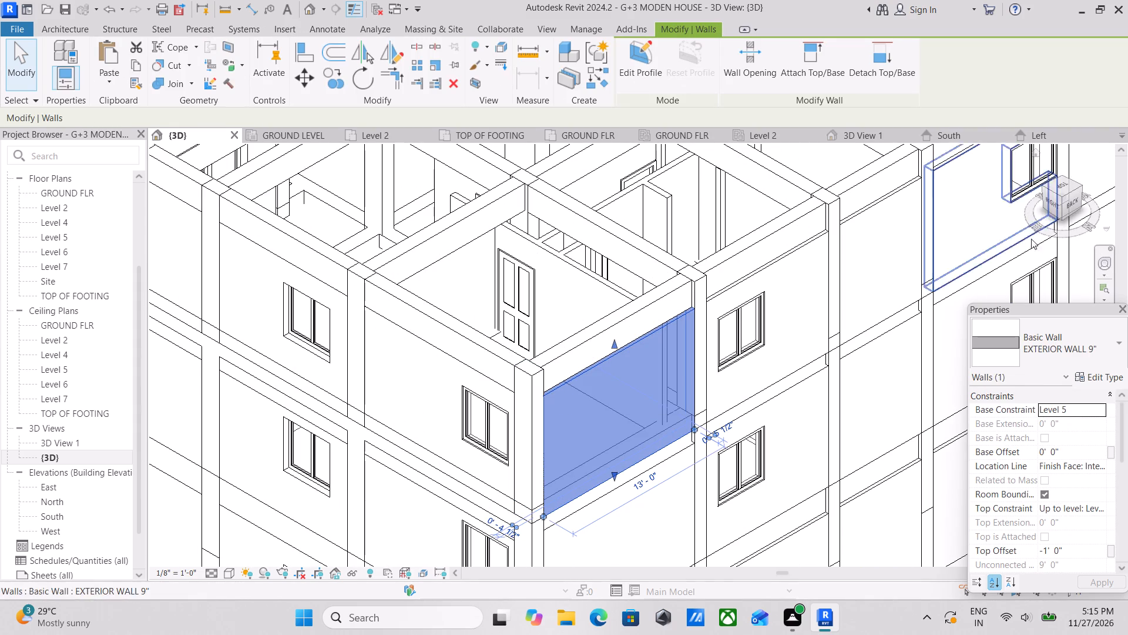
{"action": "left_click", "coordinate": [1077, 204]}
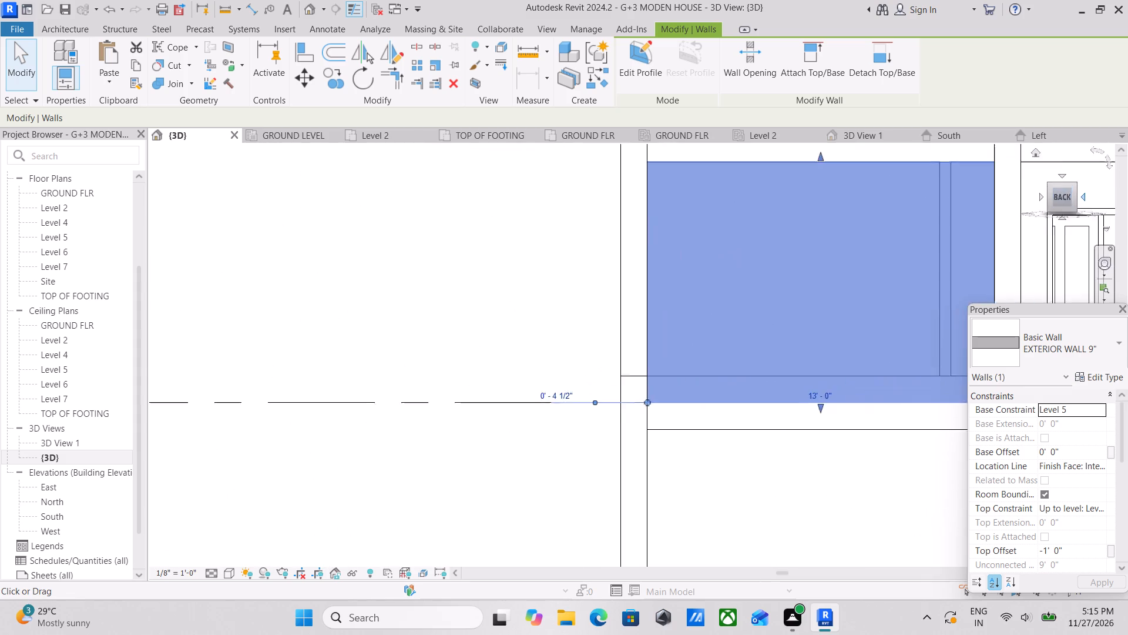
{"action": "scroll", "coordinate": [754, 398], "scroll_direction": "down", "scroll_amount": 2}
{"action": "middle_click_drag", "start_coordinate": [741, 399], "coordinate": [670, 404]}
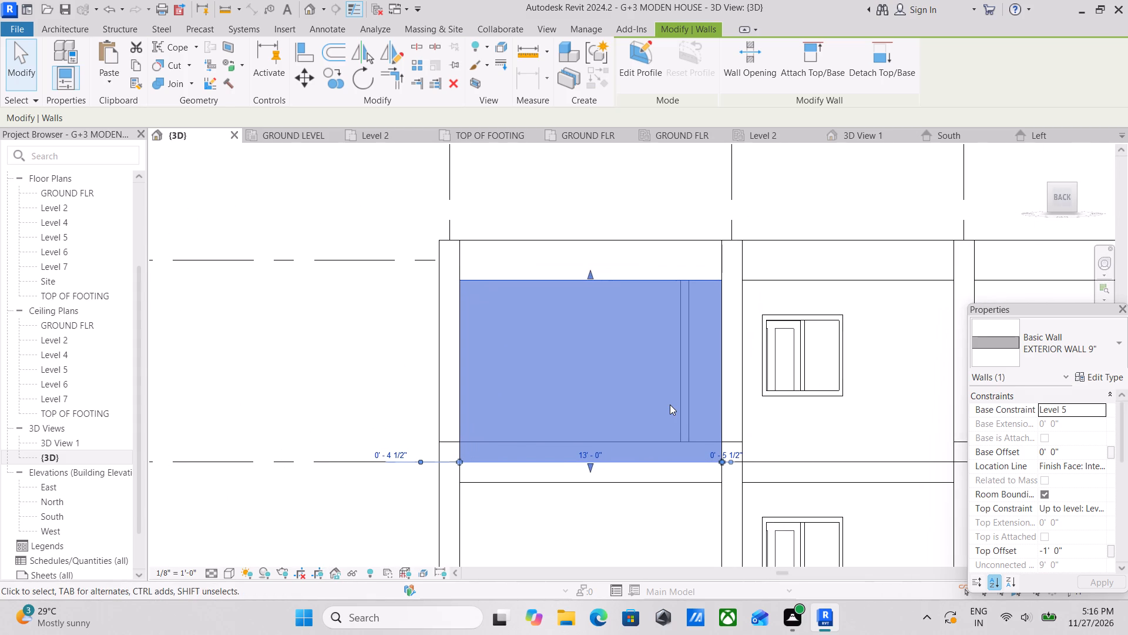
{"action": "key", "text": "Escape"}
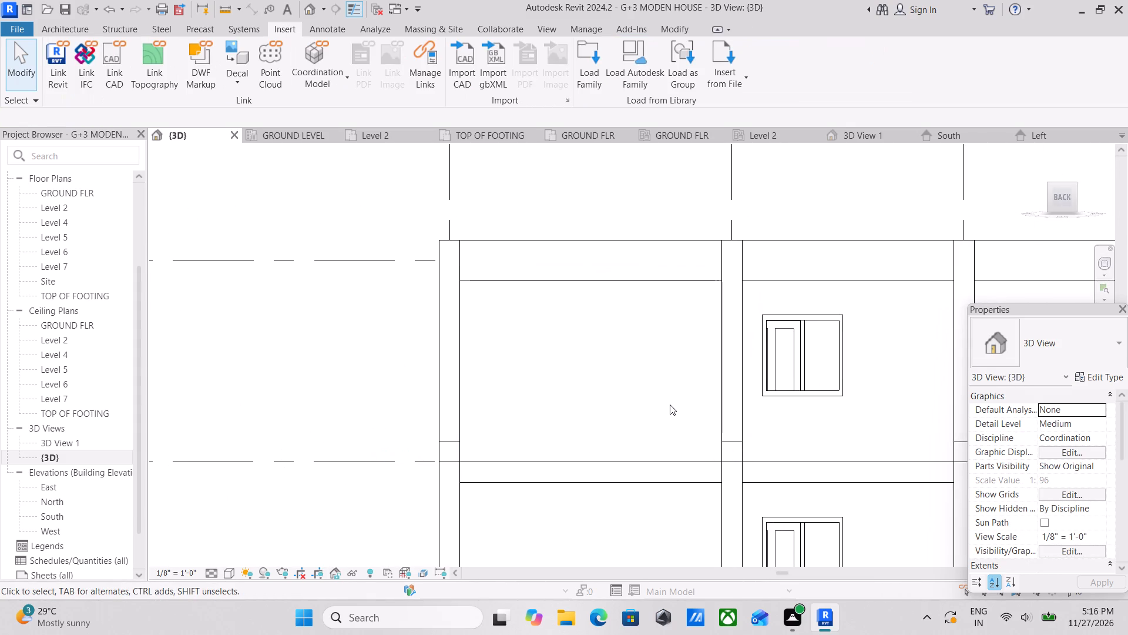
Select all elements of the top storey between Level 5 and Level 6 across the building's full width.
{"action": "scroll", "coordinate": [556, 460], "scroll_direction": "down", "scroll_amount": 5}
{"action": "scroll", "coordinate": [615, 409], "scroll_direction": "down", "scroll_amount": 1}
{"action": "middle_click_drag", "start_coordinate": [616, 409], "coordinate": [521, 409]}
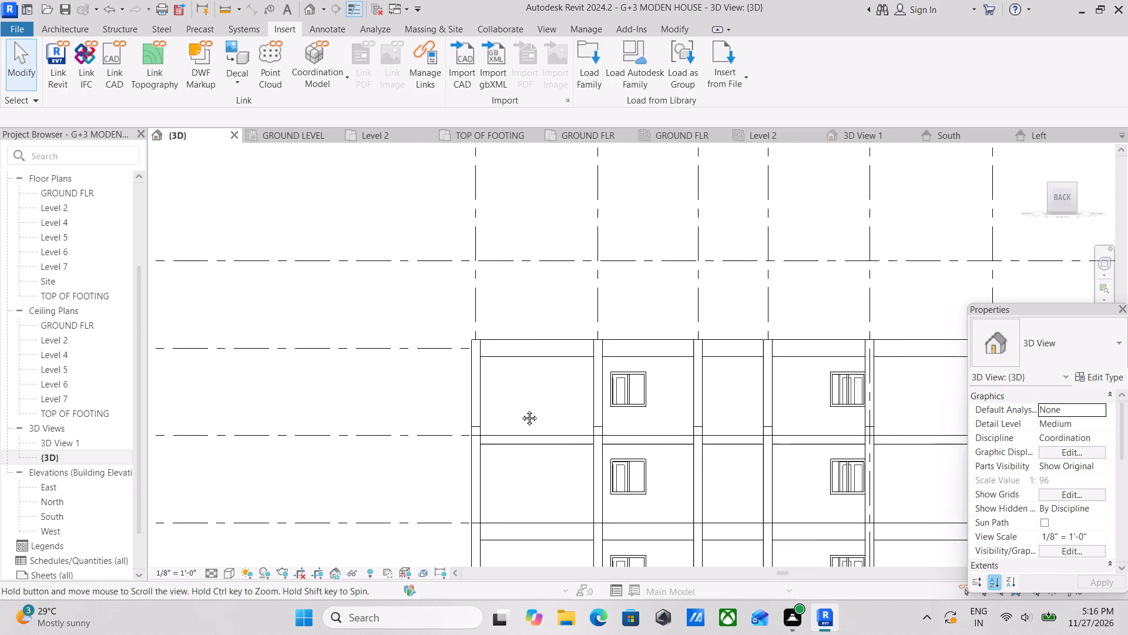
{"action": "middle_click_drag", "start_coordinate": [521, 409], "coordinate": [482, 408]}
{"action": "scroll", "coordinate": [455, 416], "scroll_direction": "down", "scroll_amount": 1}
{"action": "middle_click_drag", "start_coordinate": [455, 416], "coordinate": [377, 418]}
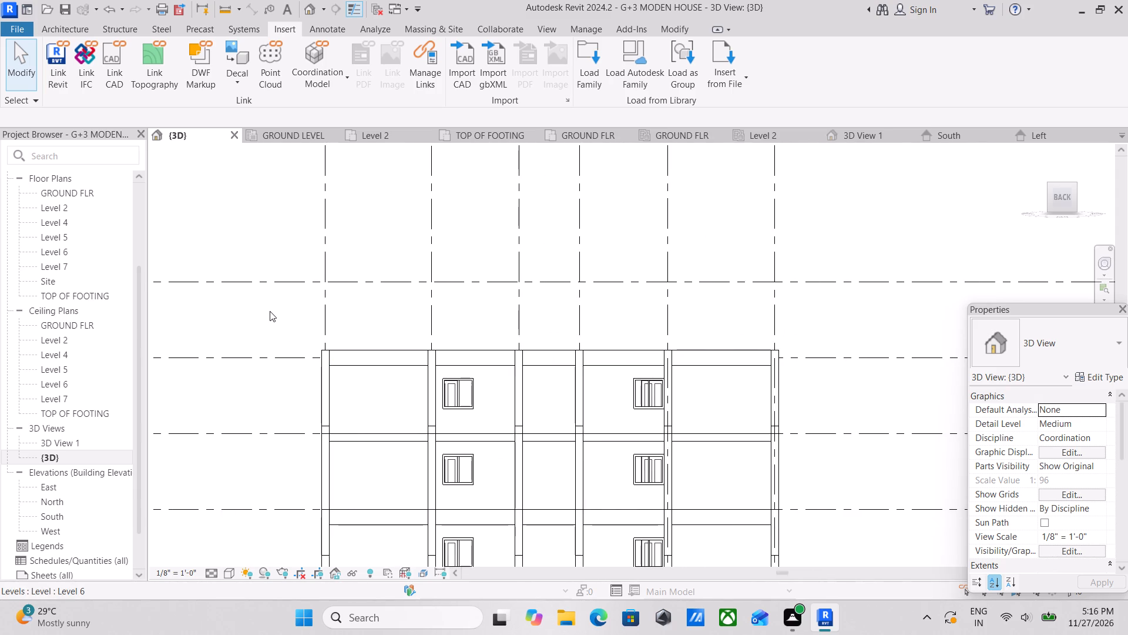
{"action": "left_click_drag", "start_coordinate": [270, 311], "coordinate": [597, 429]}
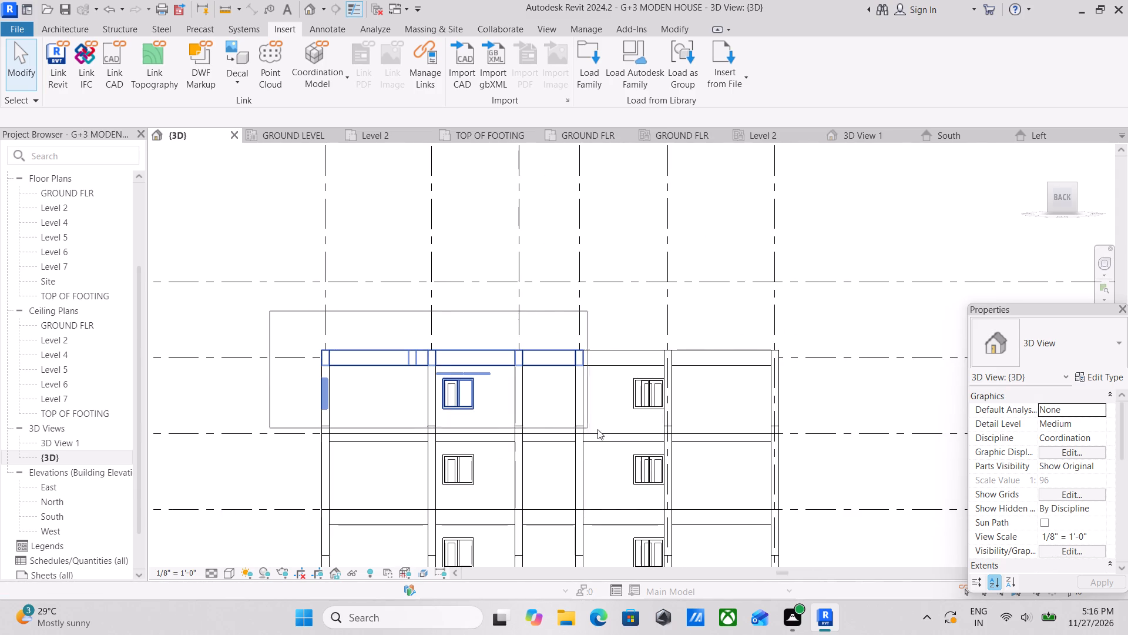
{"action": "left_click_drag", "start_coordinate": [597, 429], "coordinate": [806, 435]}
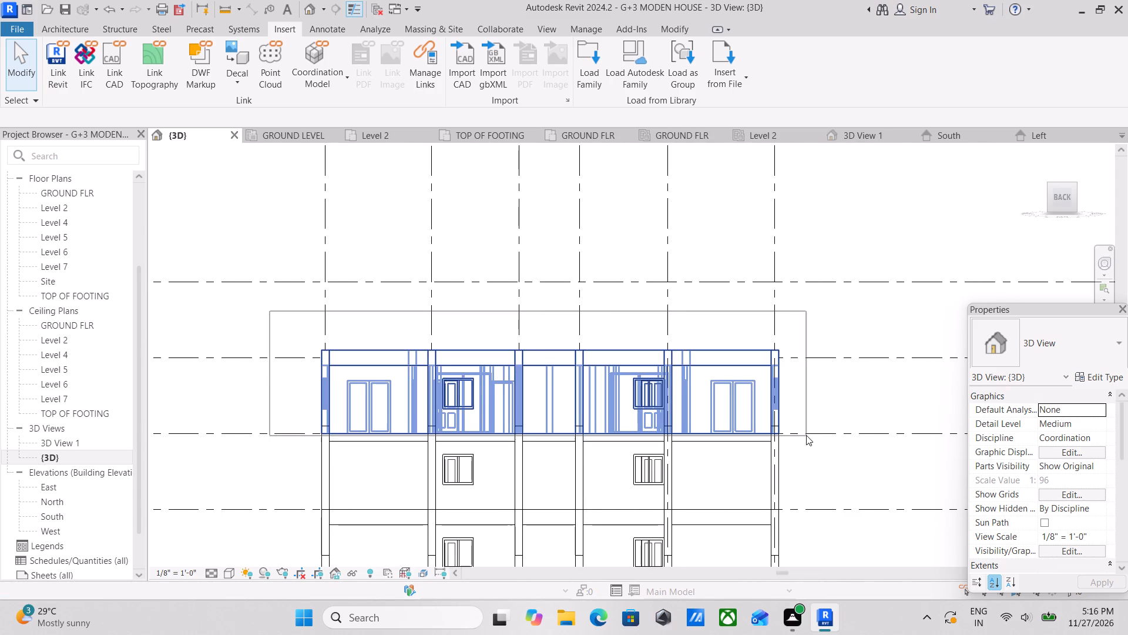
{"action": "left_click_drag", "start_coordinate": [806, 435], "coordinate": [809, 447]}
{"action": "middle_click_drag", "start_coordinate": [226, 311], "coordinate": [226, 312]}
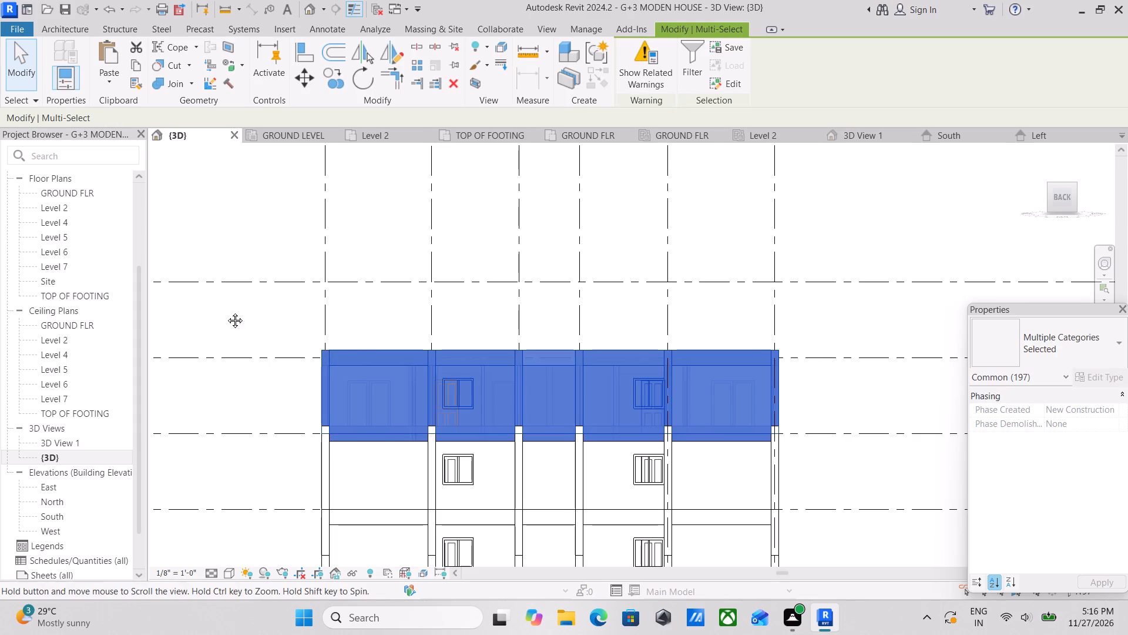
{"action": "middle_click_drag", "start_coordinate": [226, 312], "coordinate": [370, 341]}
Filter the selection to only curtain panels, curtain wall grids, doors, floors, walls and windows.
{"action": "left_click", "coordinate": [699, 60]}
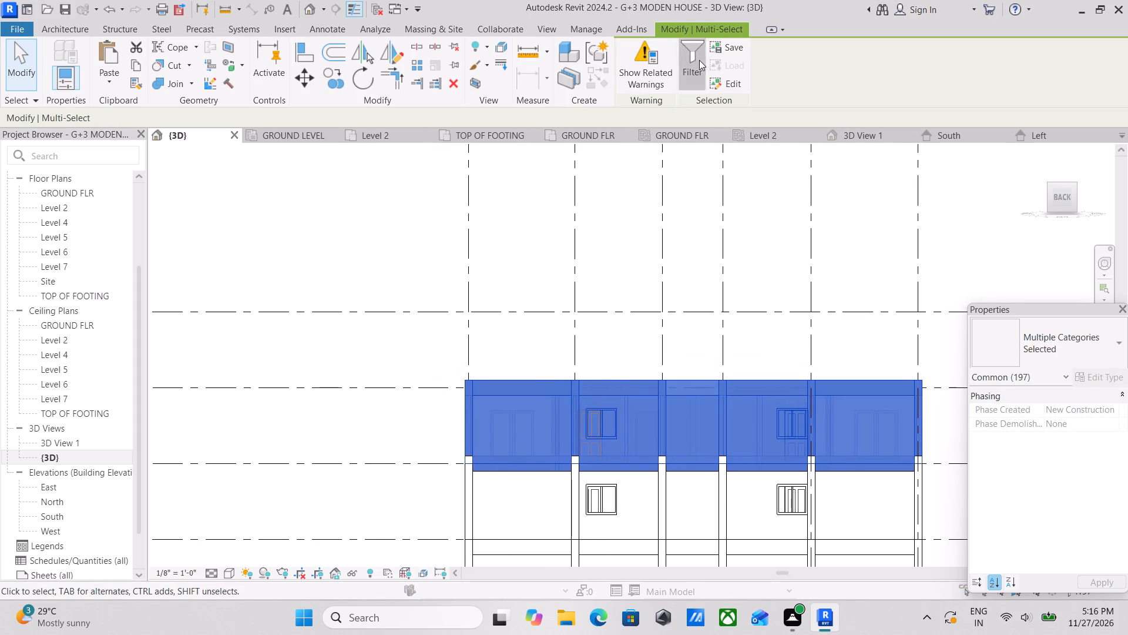
{"action": "left_click", "coordinate": [666, 236]}
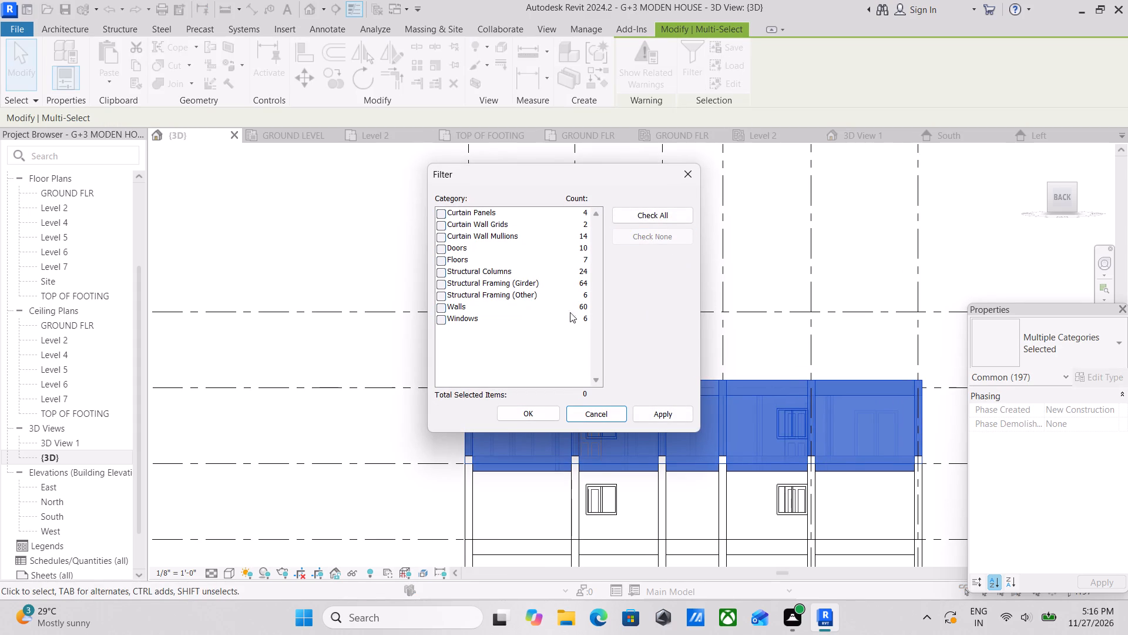
{"action": "scroll", "coordinate": [455, 321], "scroll_direction": "down", "scroll_amount": 1}
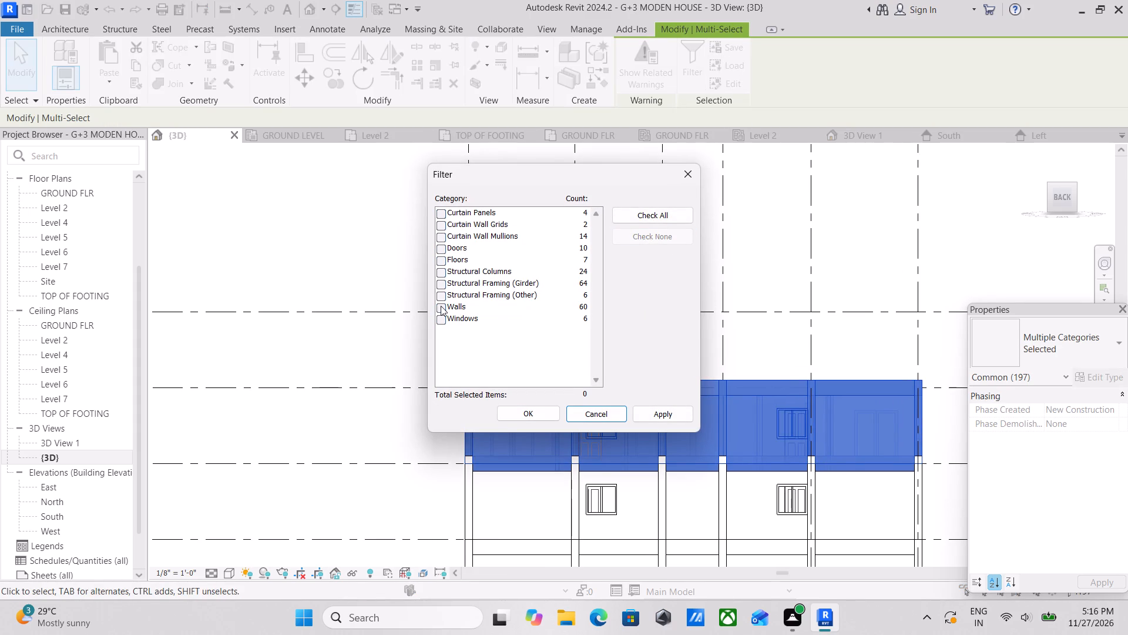
{"action": "left_click", "coordinate": [441, 306]}
{"action": "left_click", "coordinate": [442, 259]}
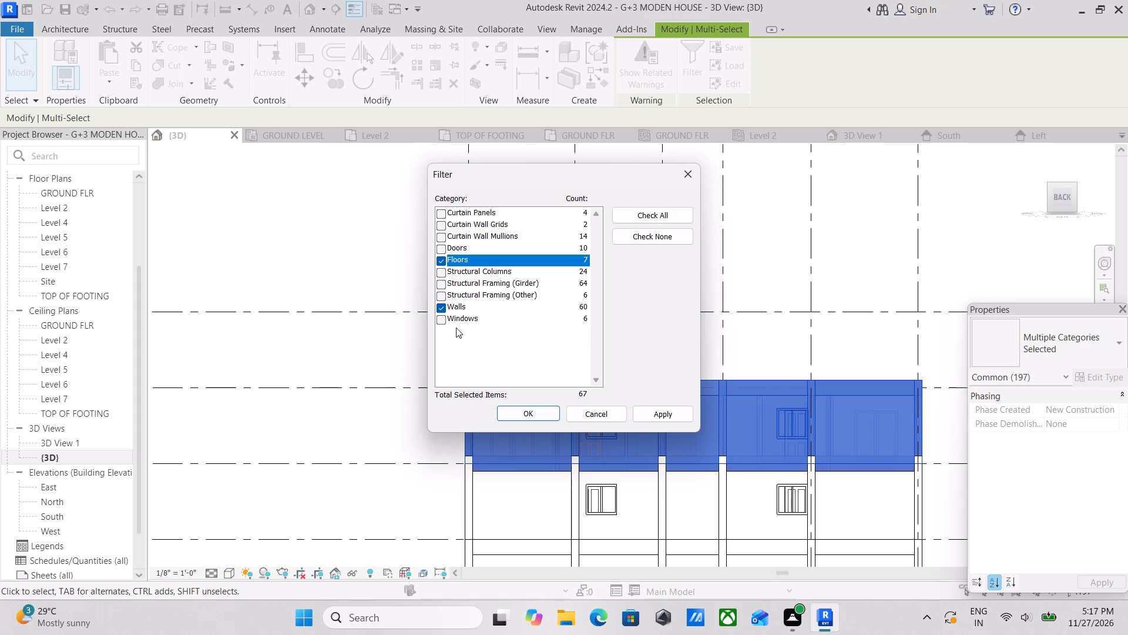
{"action": "left_click", "coordinate": [440, 319]}
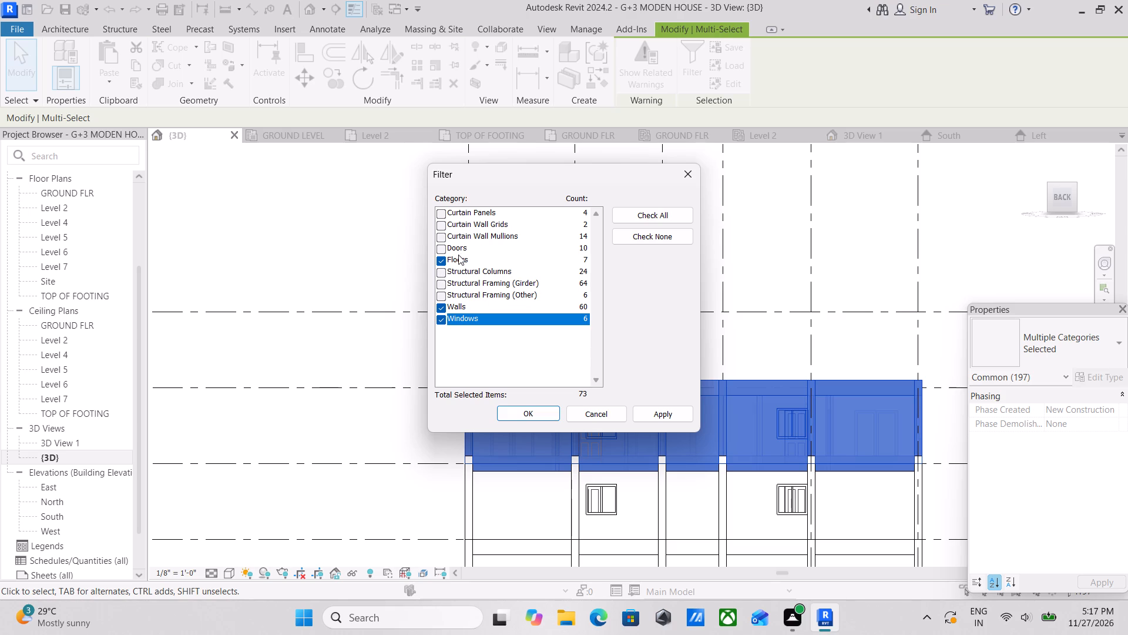
{"action": "left_click", "coordinate": [439, 246]}
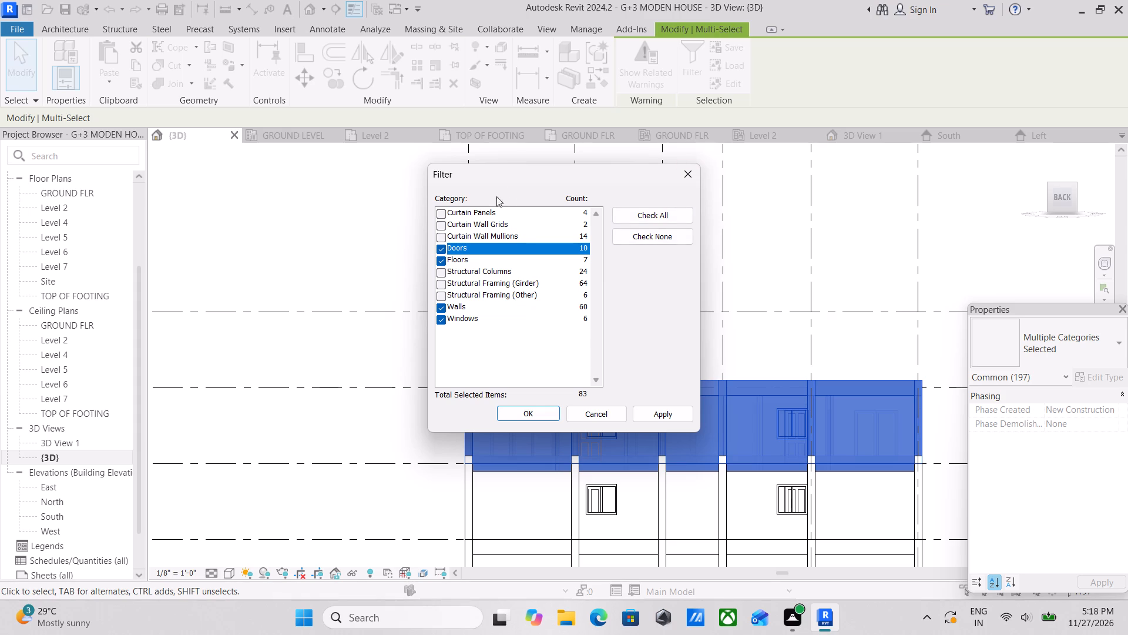
{"action": "left_click", "coordinate": [446, 209]}
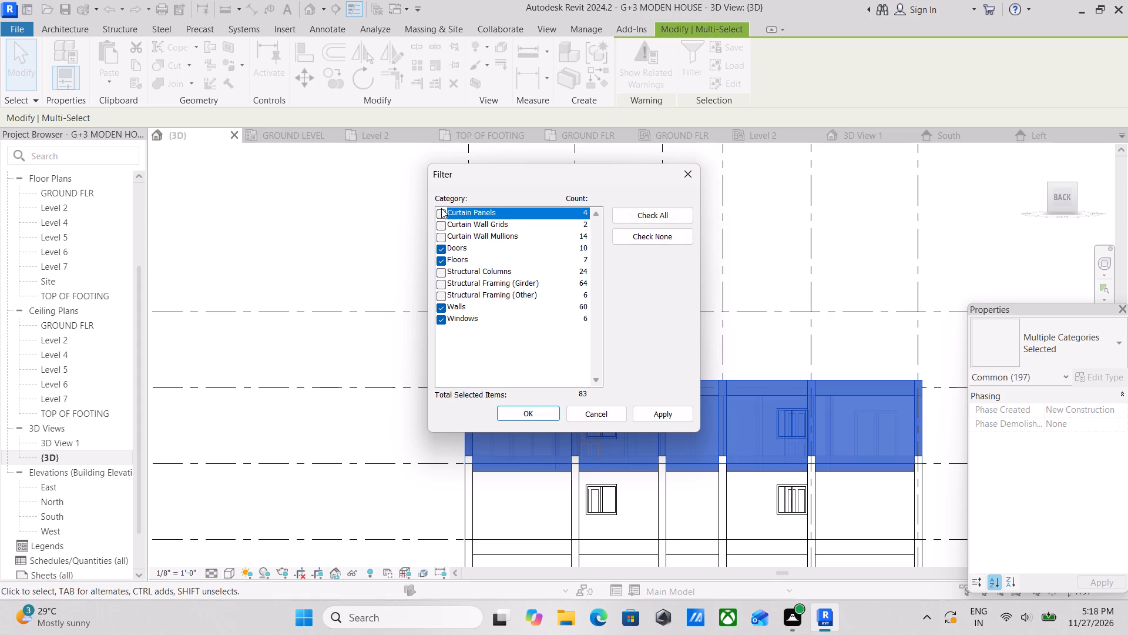
{"action": "left_click", "coordinate": [438, 212]}
{"action": "left_click", "coordinate": [442, 226]}
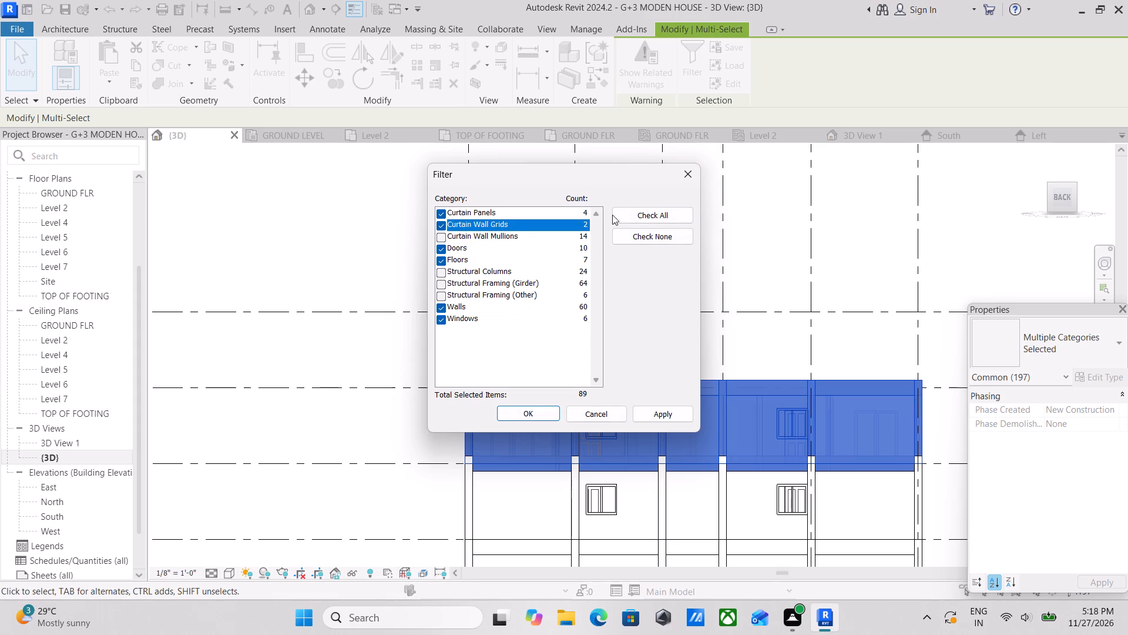
{"action": "left_click", "coordinate": [660, 412]}
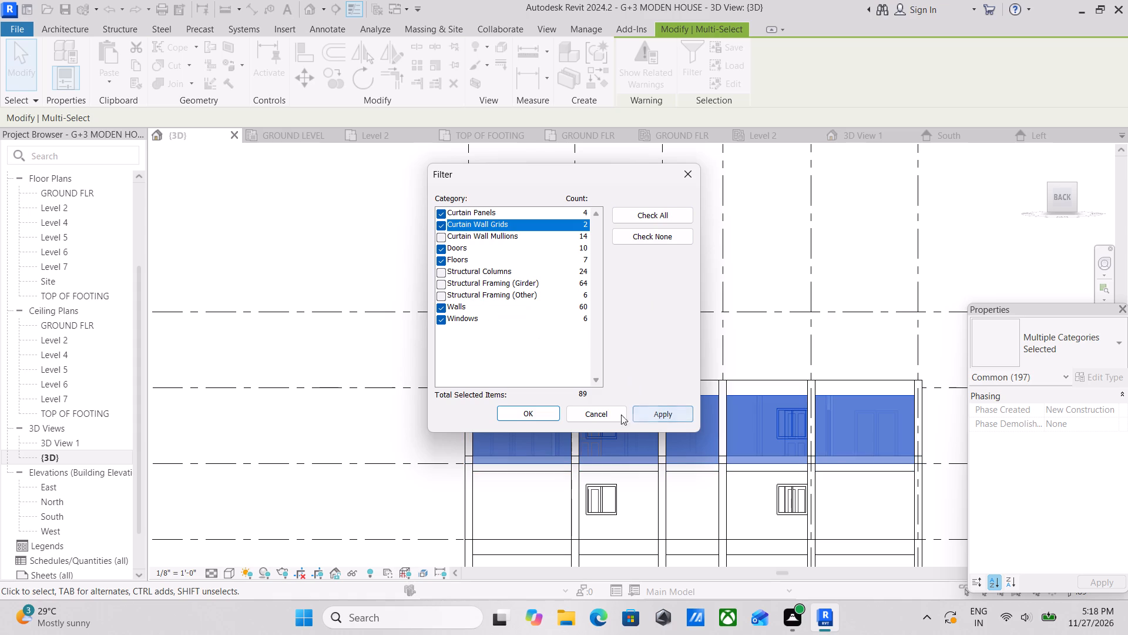
{"action": "left_click", "coordinate": [548, 420]}
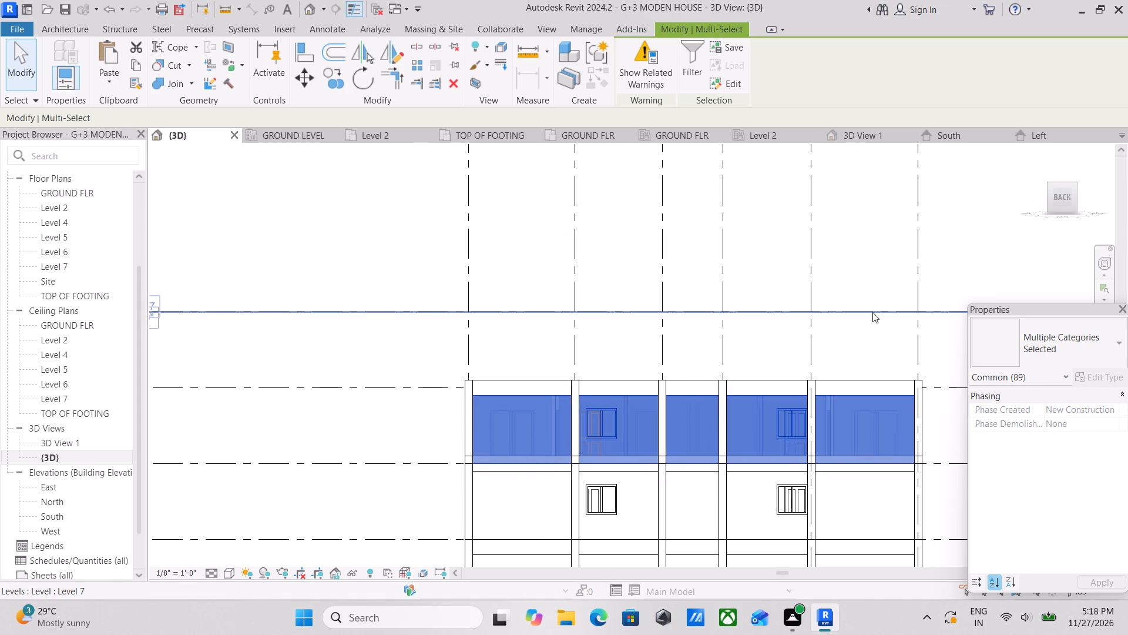
Copy the filtered elements and paste them aligned to Level 7, dismissing the save reminder, then deselect.
{"action": "left_click", "coordinate": [130, 61]}
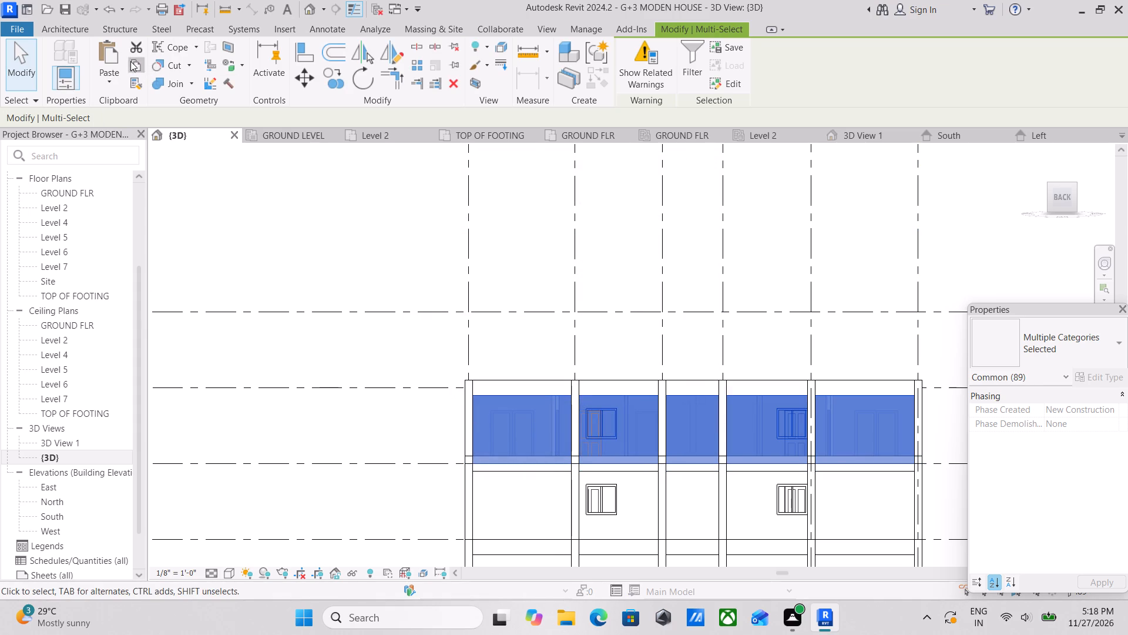
{"action": "left_click", "coordinate": [112, 80]}
{"action": "left_click", "coordinate": [175, 141]}
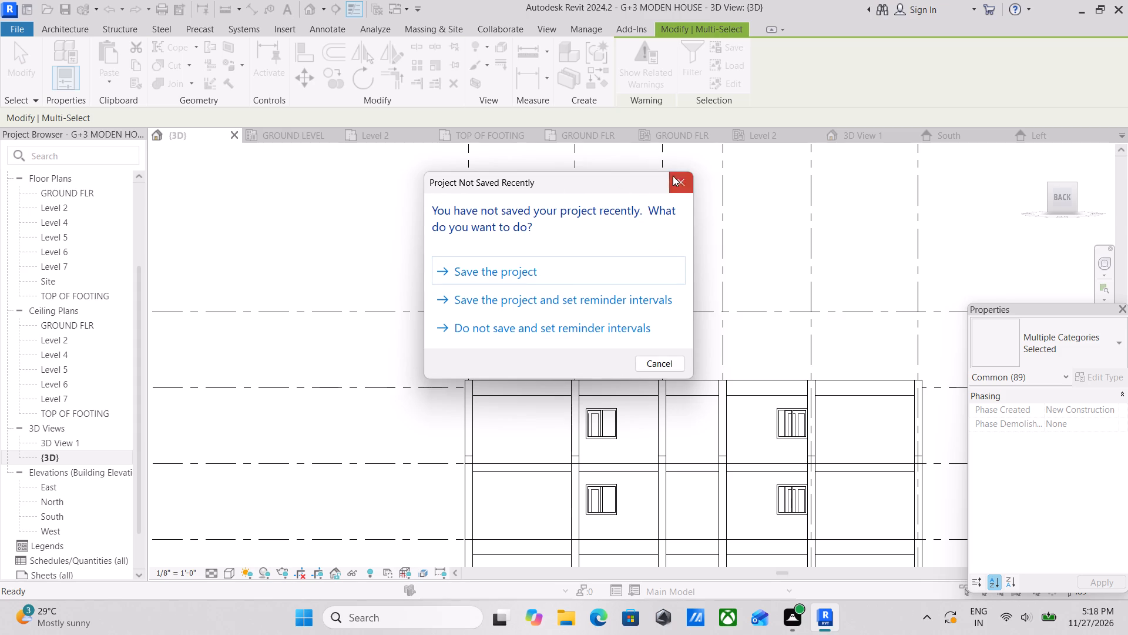
{"action": "left_click", "coordinate": [683, 176]}
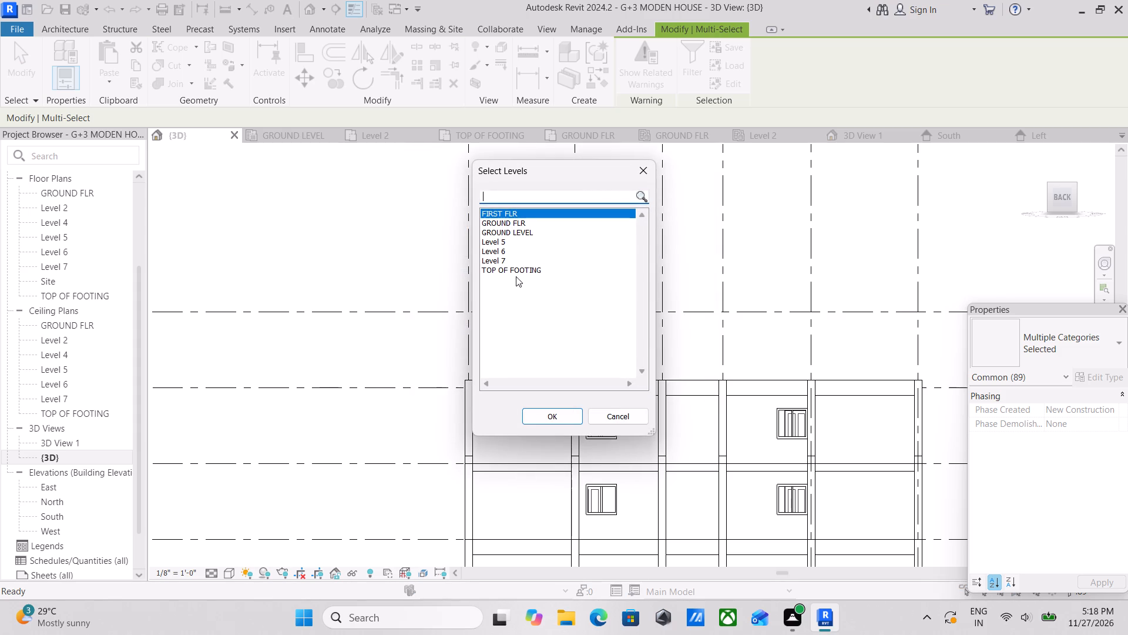
{"action": "left_click", "coordinate": [506, 256]}
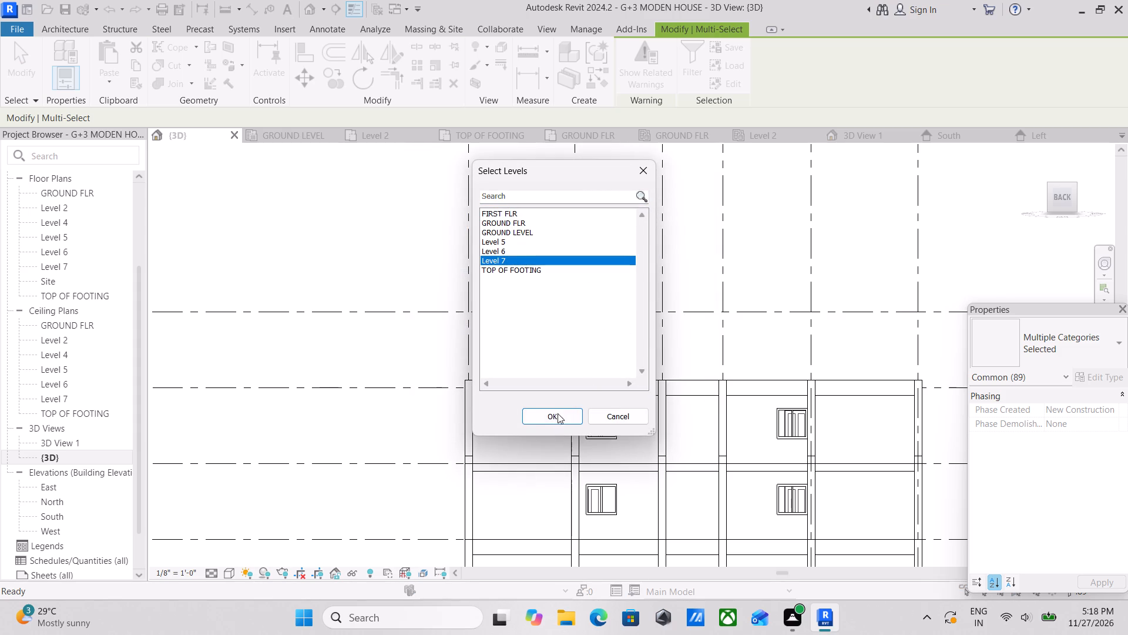
{"action": "left_click", "coordinate": [554, 417]}
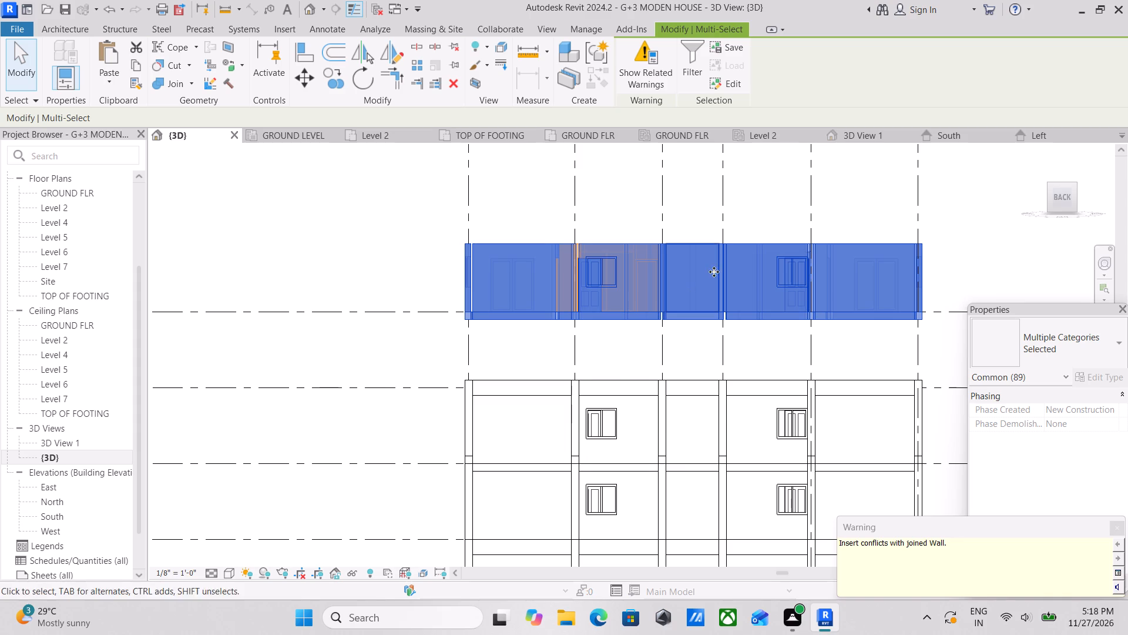
{"action": "middle_click_drag", "start_coordinate": [714, 272], "coordinate": [696, 307]}
{"action": "scroll", "coordinate": [860, 191], "scroll_direction": "down", "scroll_amount": 1}
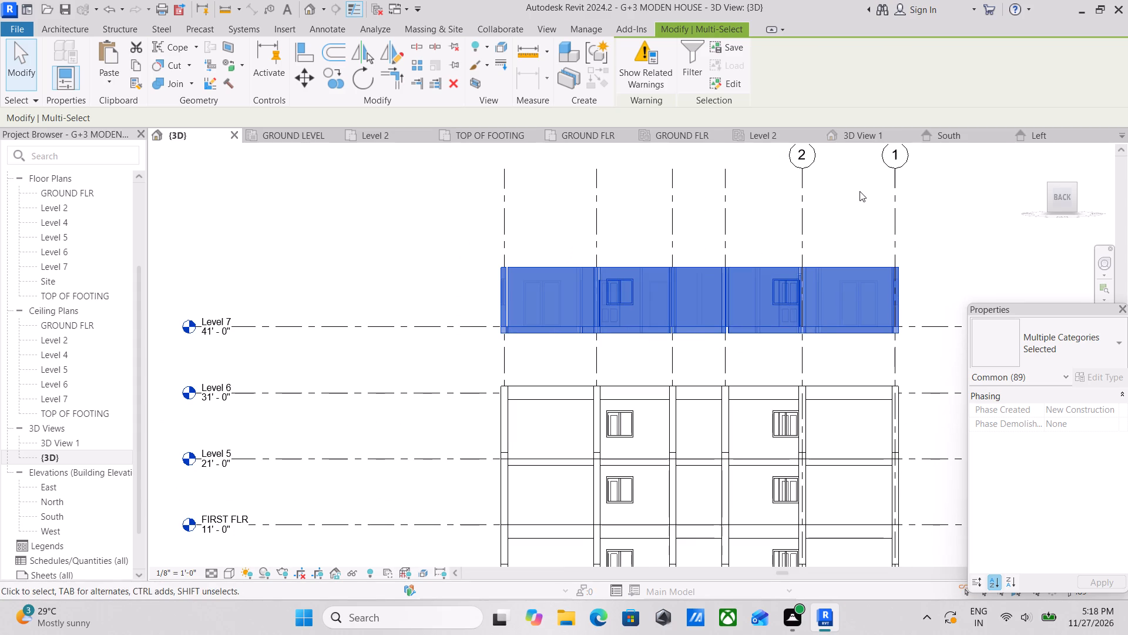
{"action": "key", "text": "Escape"}
{"action": "key", "text": "Escape"}
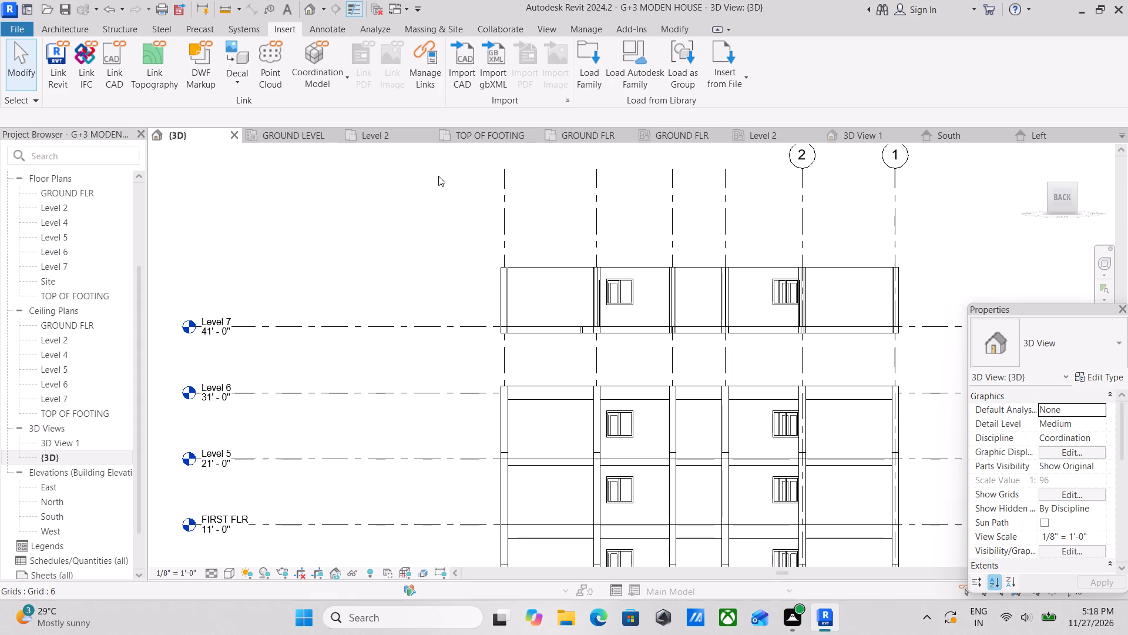
Copy all the elements of the new Level 7 storey and paste them aligned to Level 6.
{"action": "left_click_drag", "start_coordinate": [430, 204], "coordinate": [926, 362]}
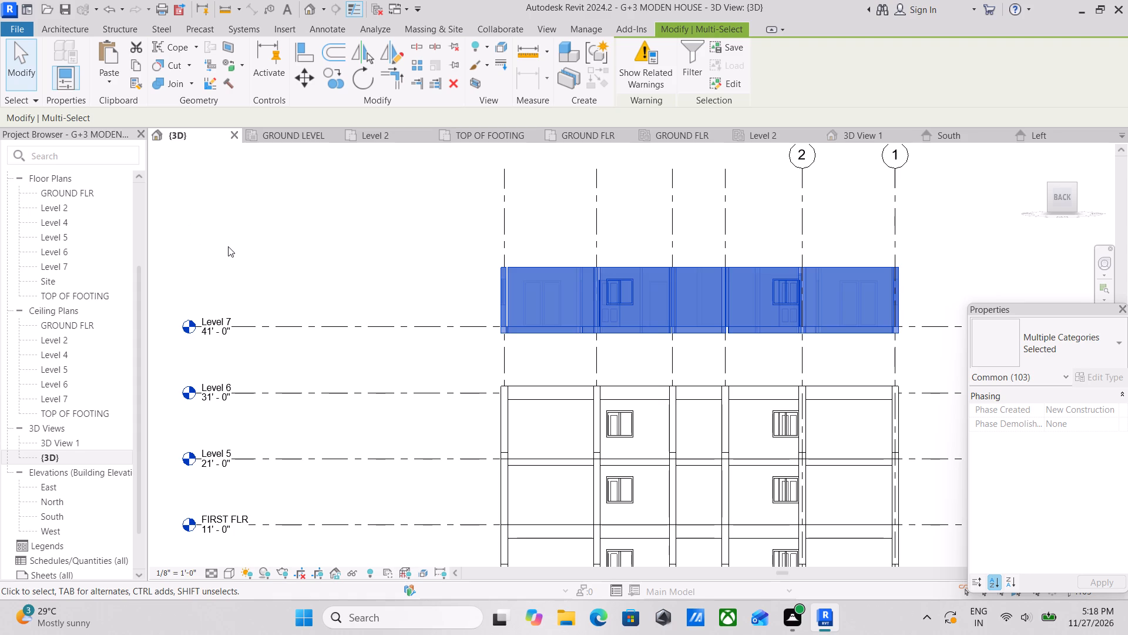
{"action": "left_click", "coordinate": [1049, 185]}
{"action": "middle_click_drag", "start_coordinate": [740, 292], "coordinate": [790, 230]}
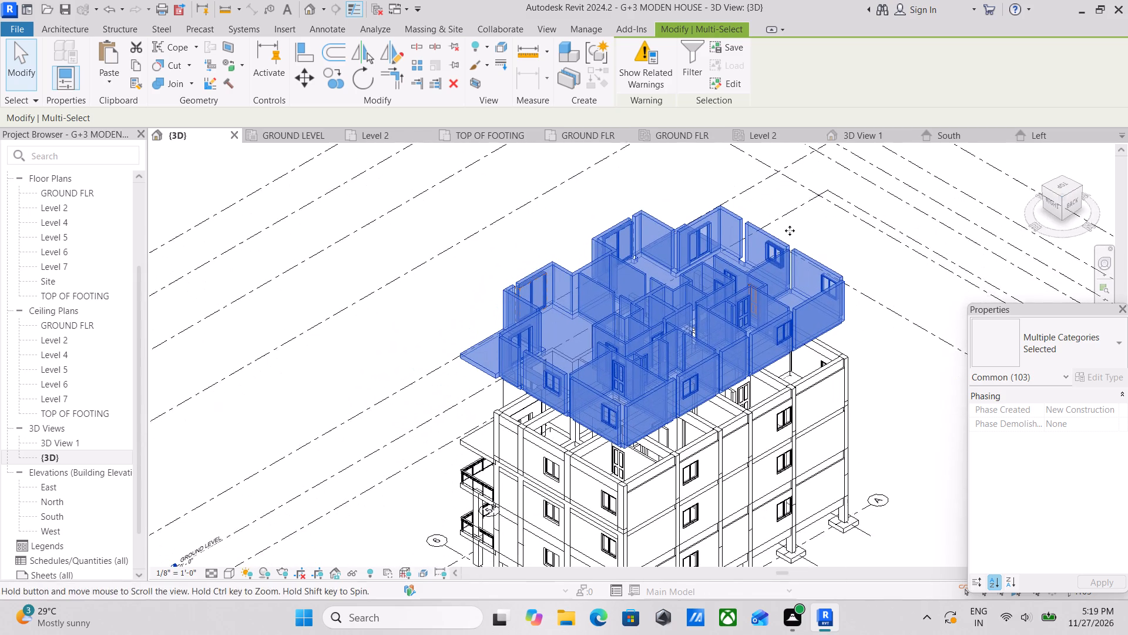
{"action": "middle_click_drag", "start_coordinate": [790, 230], "coordinate": [789, 231]}
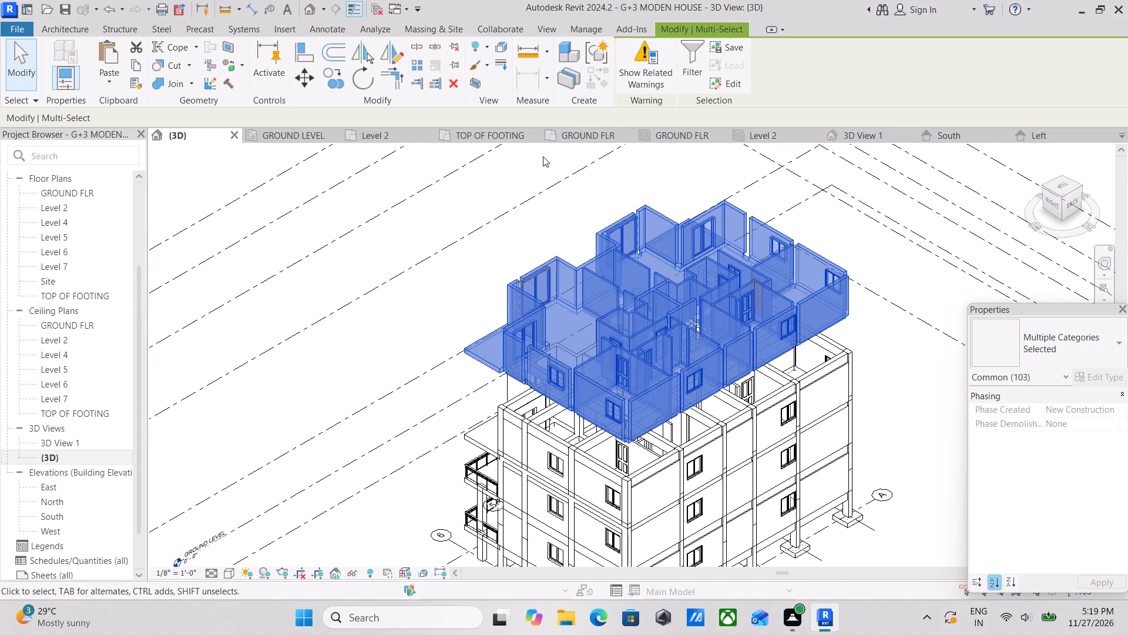
{"action": "left_click", "coordinate": [136, 60]}
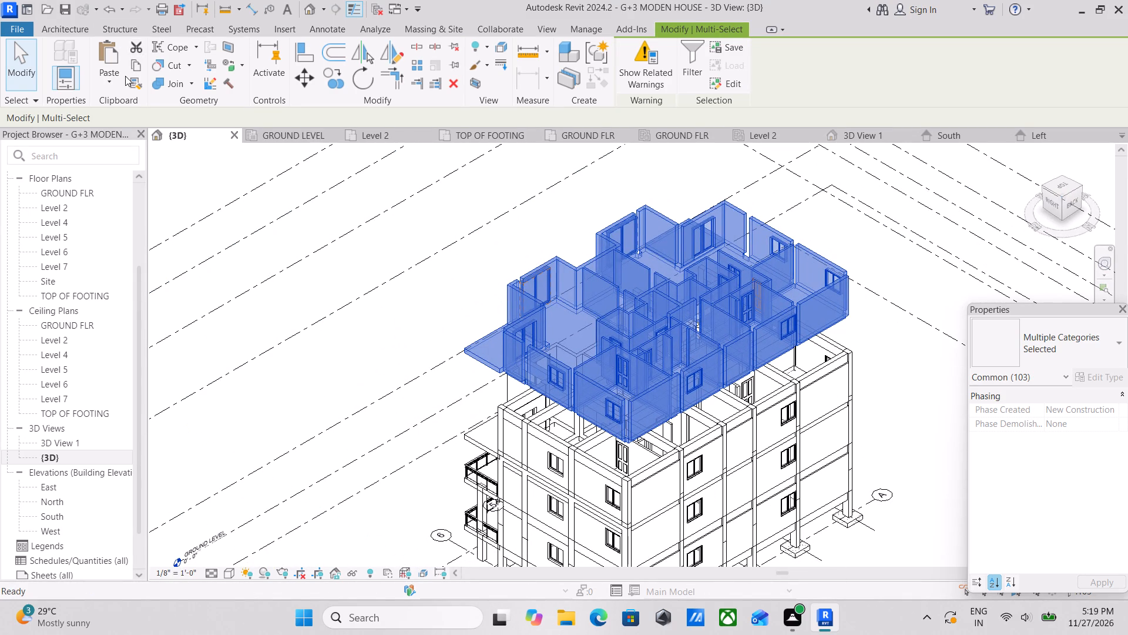
{"action": "left_click", "coordinate": [117, 81]}
{"action": "left_click", "coordinate": [131, 131]}
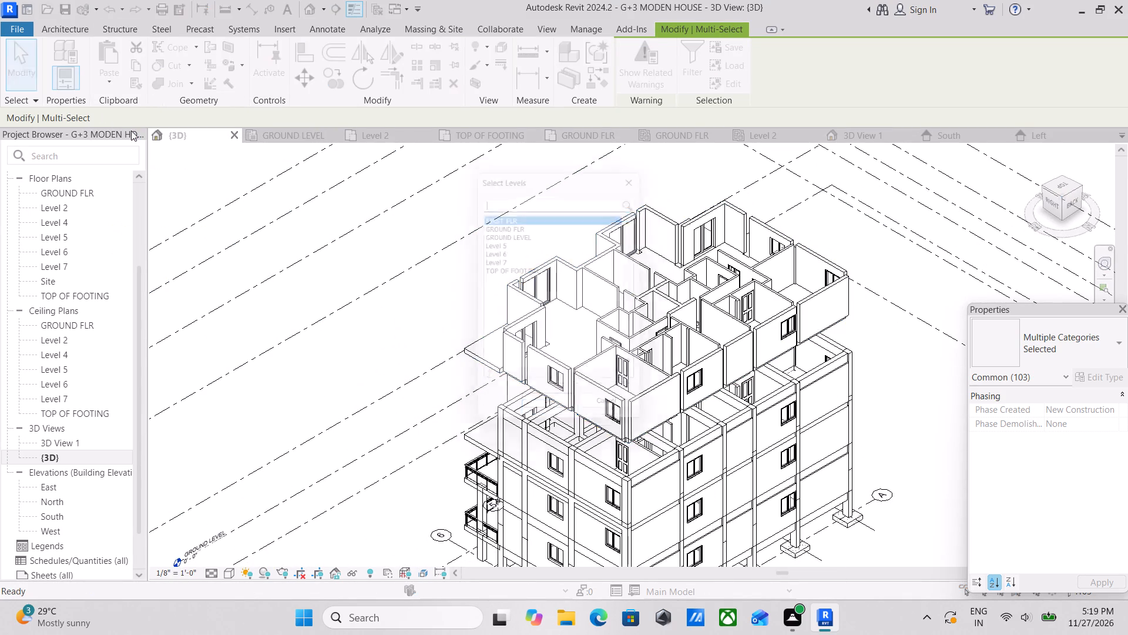
{"action": "left_click", "coordinate": [505, 253]}
{"action": "left_click", "coordinate": [559, 416]}
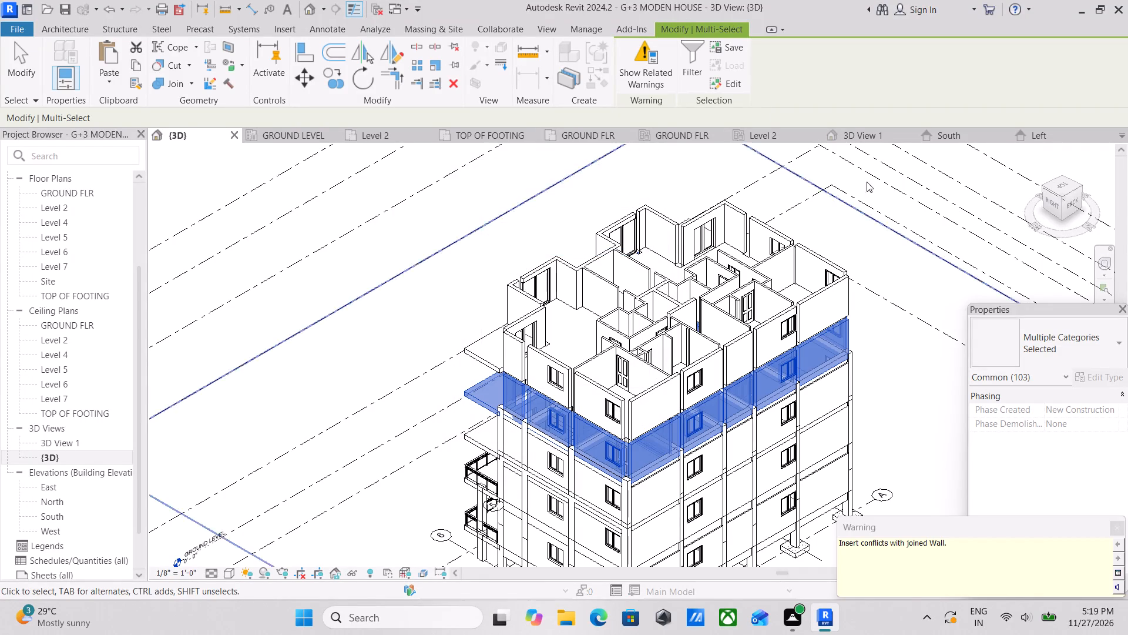
Examine the stacked upper storeys and the pasted Level 6 elements from the back and the back-left corner, then deselect.
{"action": "left_click", "coordinate": [1072, 208]}
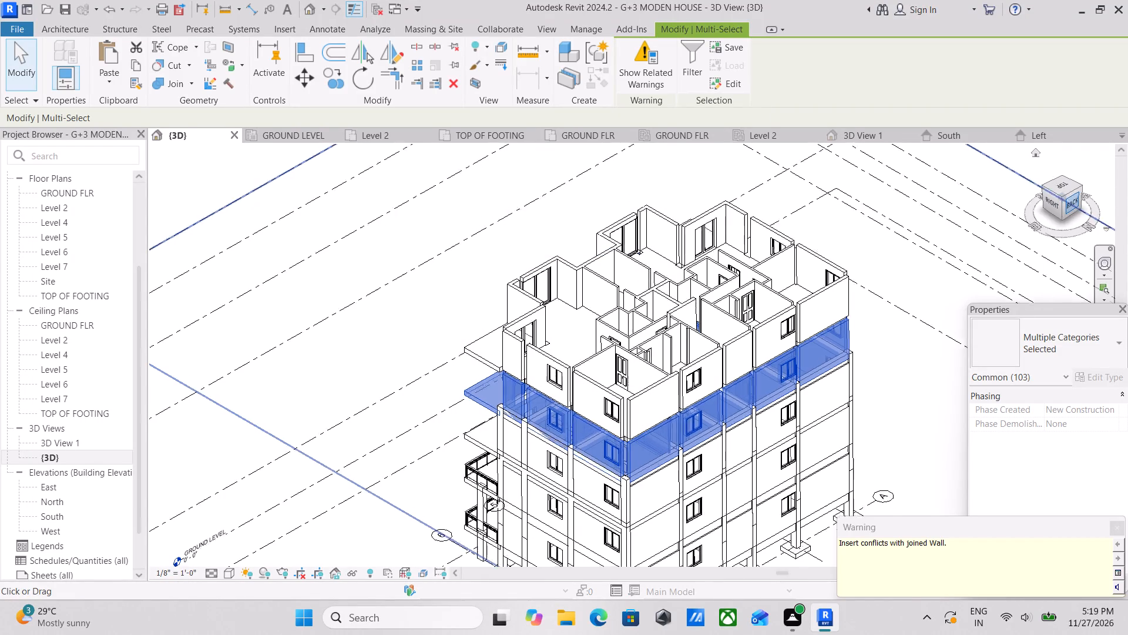
{"action": "middle_click_drag", "start_coordinate": [690, 356], "coordinate": [624, 367]}
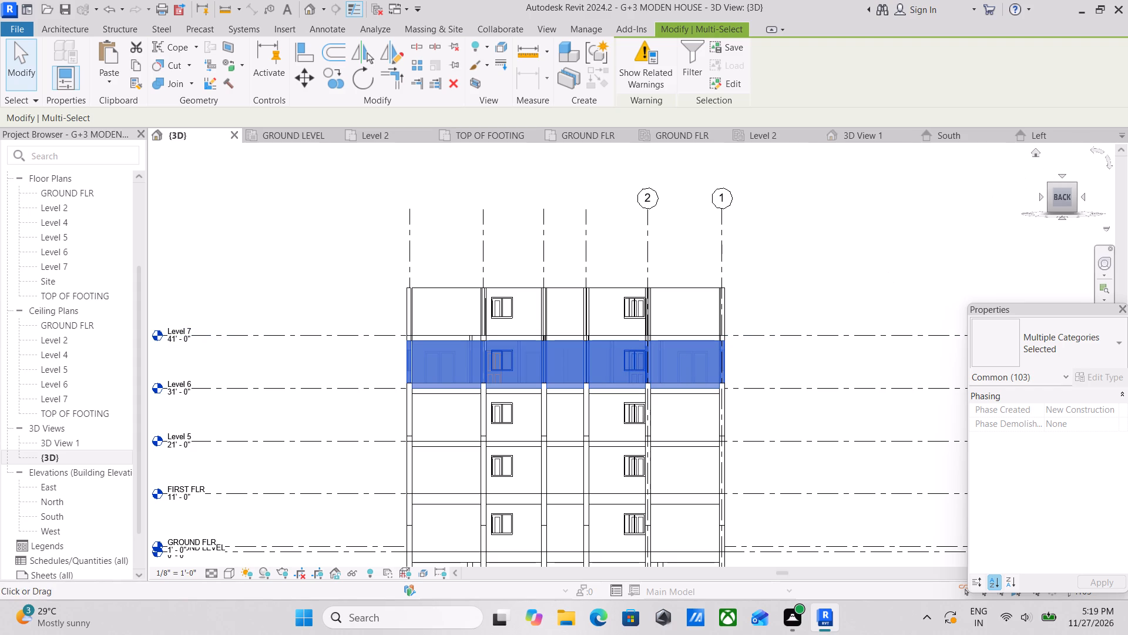
{"action": "left_click", "coordinate": [1075, 189]}
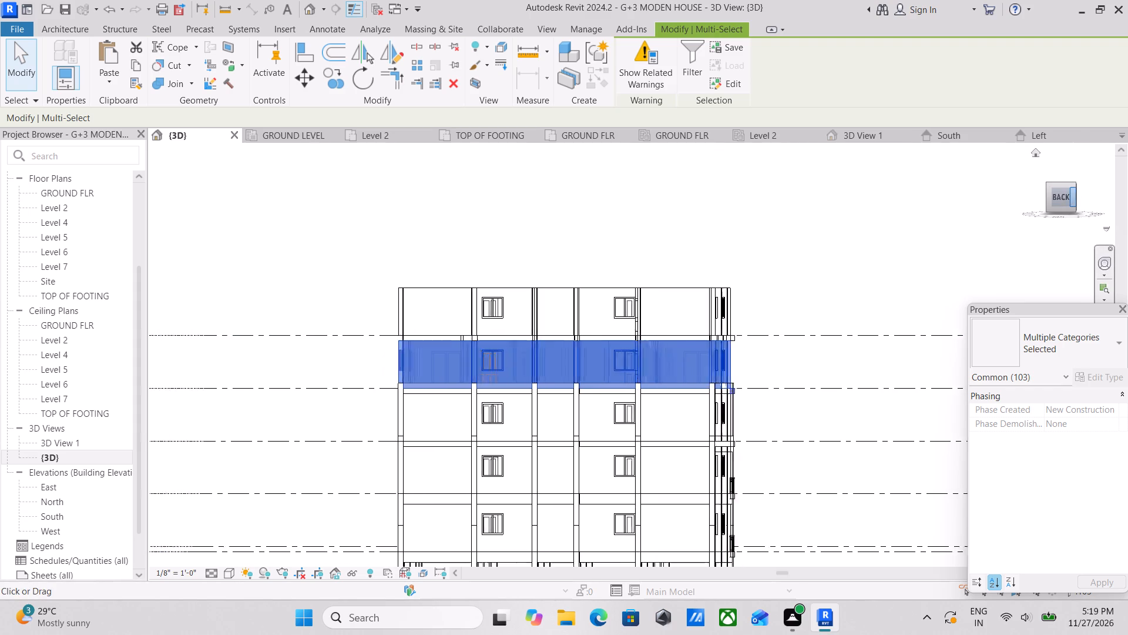
{"action": "middle_click_drag", "start_coordinate": [734, 356], "coordinate": [733, 395]}
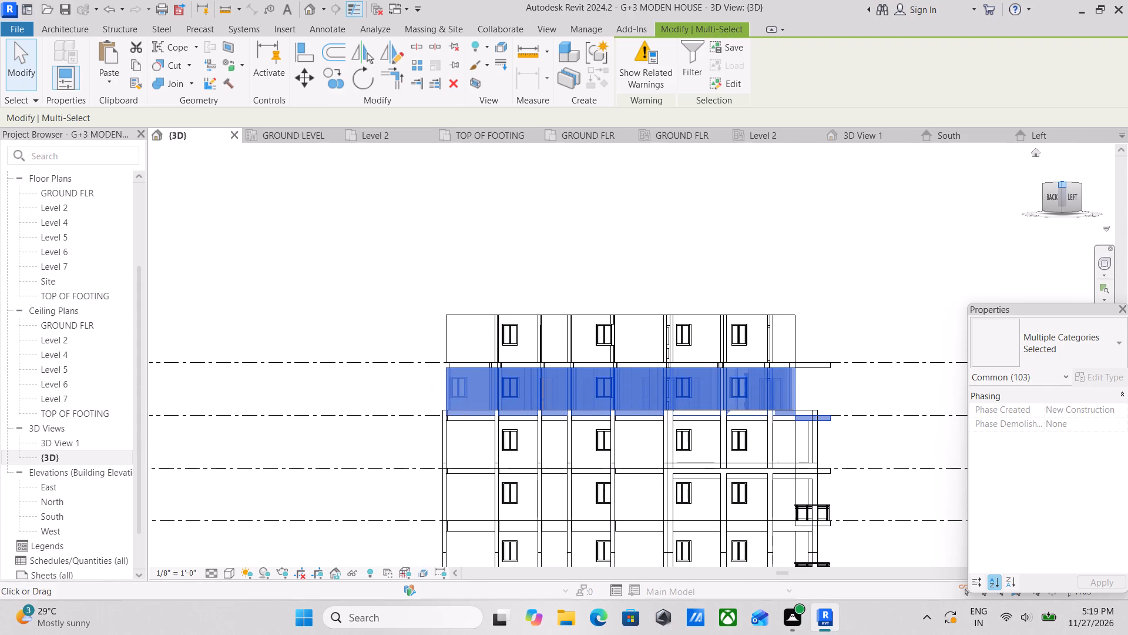
{"action": "scroll", "coordinate": [1015, 259], "scroll_direction": "down", "scroll_amount": 2}
{"action": "middle_click_drag", "start_coordinate": [1009, 266], "coordinate": [972, 281]}
{"action": "scroll", "coordinate": [912, 295], "scroll_direction": "down", "scroll_amount": 1}
{"action": "middle_click_drag", "start_coordinate": [905, 298], "coordinate": [952, 325]}
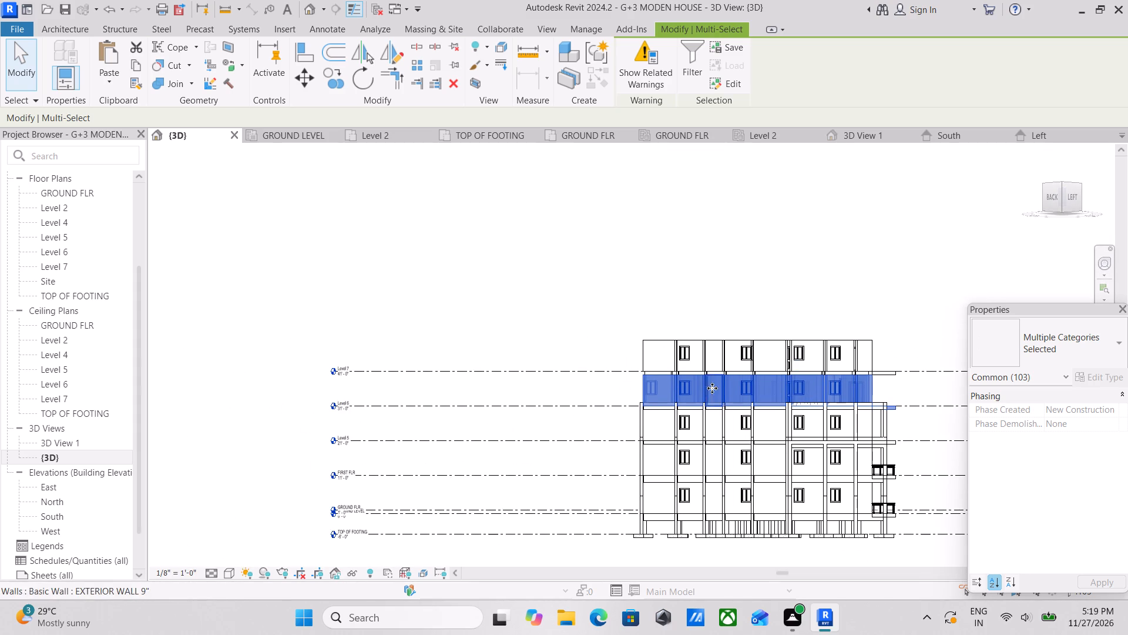
{"action": "scroll", "coordinate": [701, 389], "scroll_direction": "up", "scroll_amount": 2}
{"action": "middle_click_drag", "start_coordinate": [858, 317], "coordinate": [777, 343]}
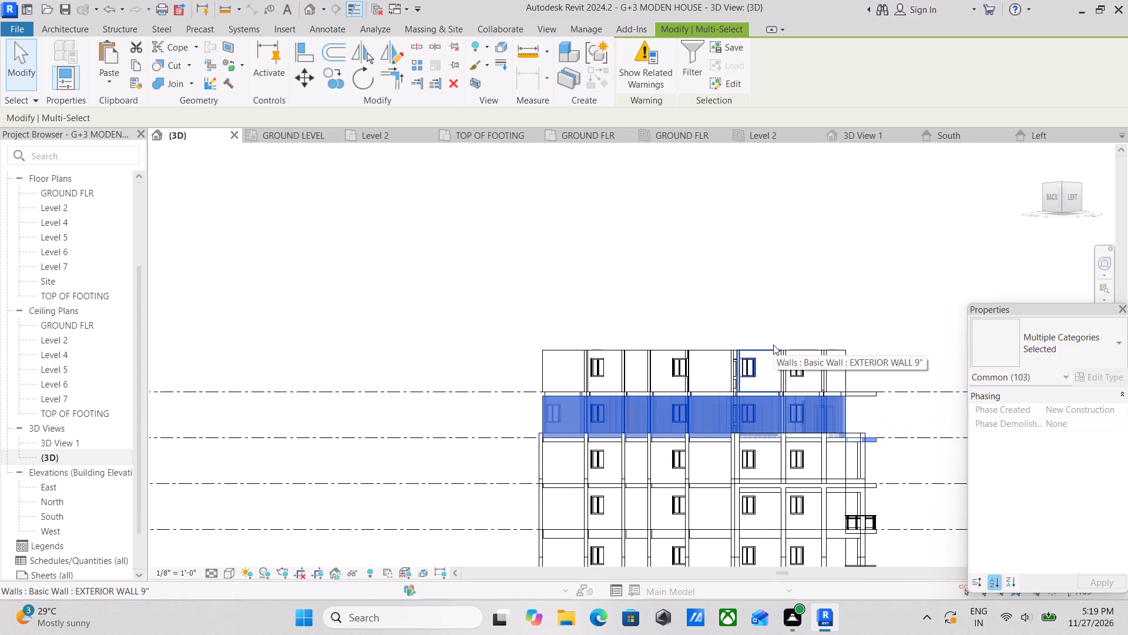
{"action": "key", "text": "Escape"}
{"action": "key", "text": "Escape"}
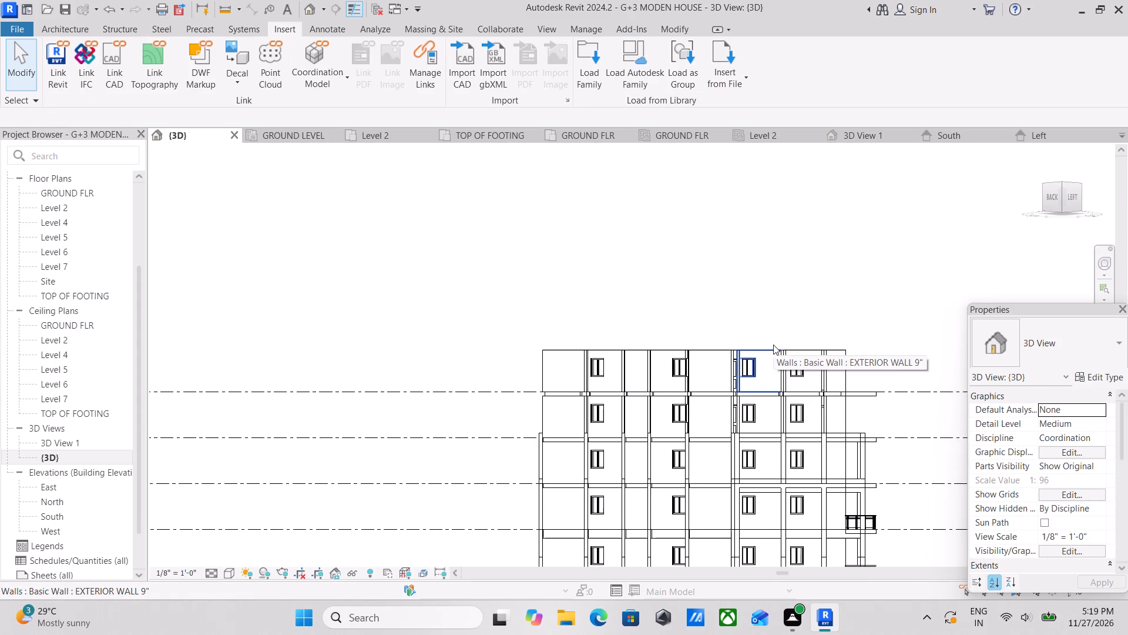
Examine the whole building and its stacked upper storeys in 3D from the back-left corner.
{"action": "left_click", "coordinate": [1061, 185]}
{"action": "scroll", "coordinate": [725, 332], "scroll_direction": "up", "scroll_amount": 2}
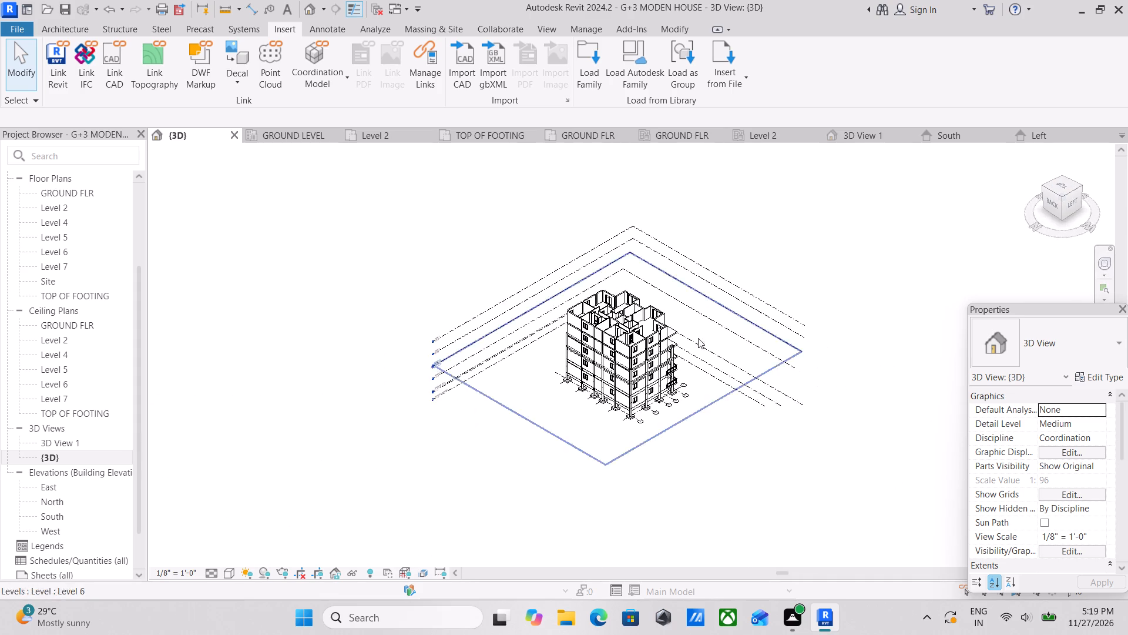
{"action": "scroll", "coordinate": [698, 338], "scroll_direction": "up", "scroll_amount": 3}
{"action": "scroll", "coordinate": [522, 327], "scroll_direction": "up", "scroll_amount": 3}
{"action": "middle_click_drag", "start_coordinate": [603, 326], "coordinate": [605, 249]}
{"action": "middle_click_drag", "start_coordinate": [735, 219], "coordinate": [672, 223]}
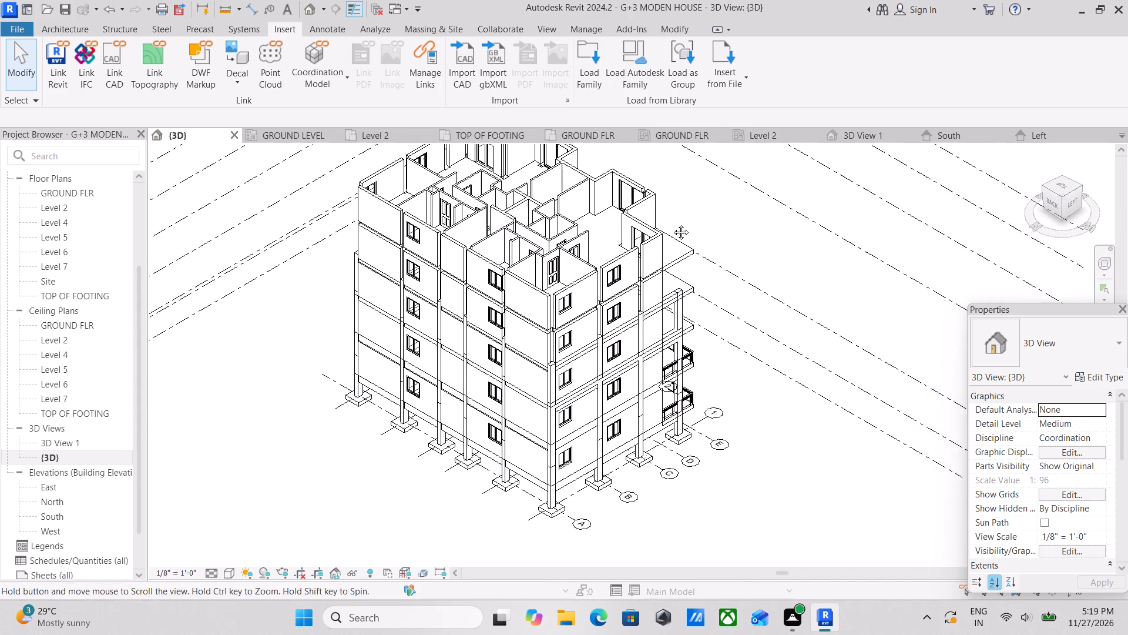
{"action": "middle_click_drag", "start_coordinate": [672, 223], "coordinate": [639, 231]}
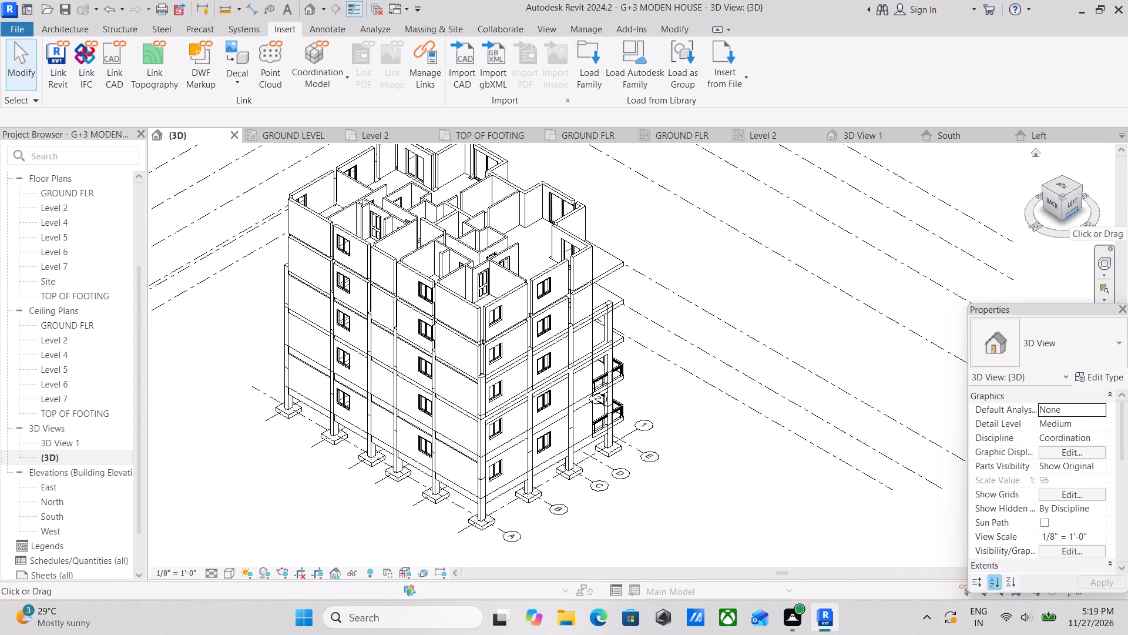
{"action": "scroll", "coordinate": [370, 263], "scroll_direction": "up", "scroll_amount": 2}
{"action": "middle_click_drag", "start_coordinate": [458, 290], "coordinate": [318, 315]}
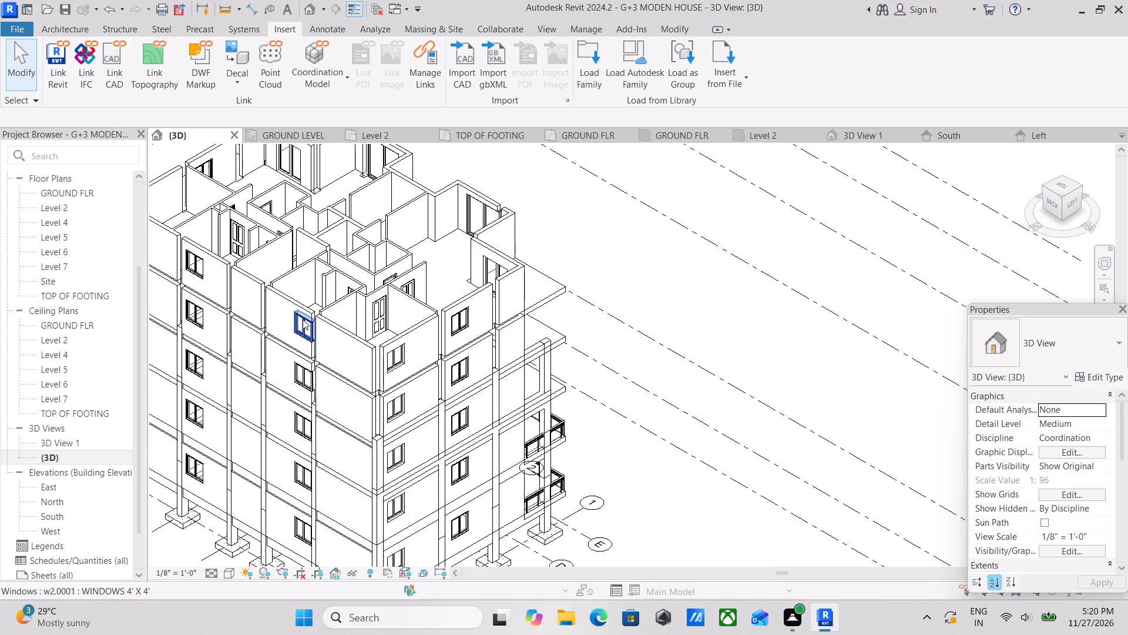
{"action": "scroll", "coordinate": [786, 120], "scroll_direction": "down", "scroll_amount": 1}
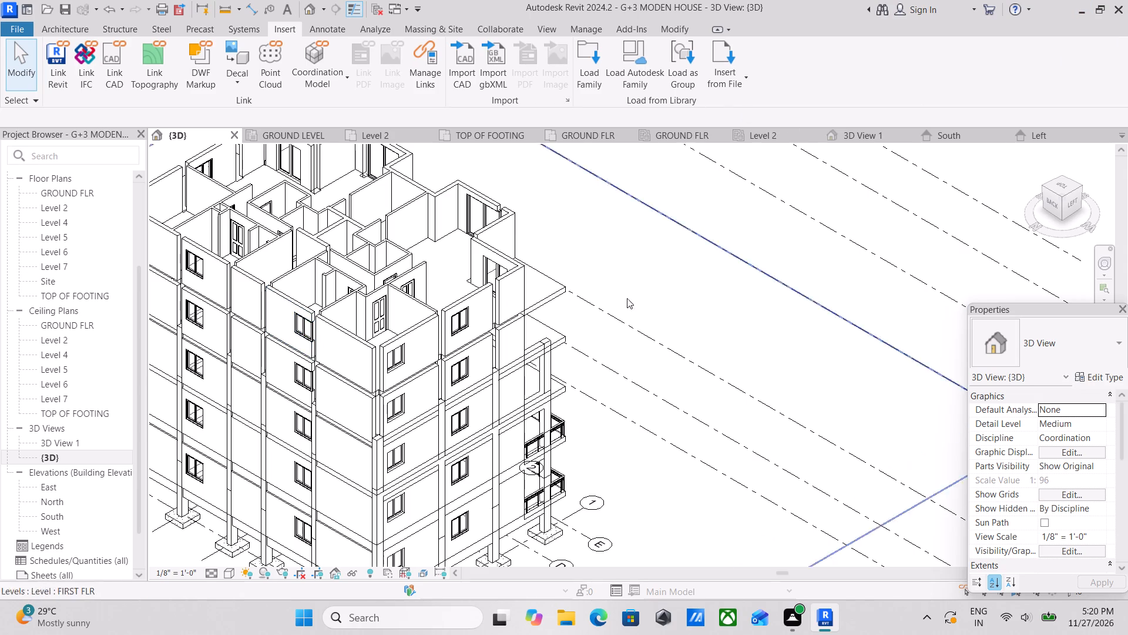
{"action": "scroll", "coordinate": [518, 314], "scroll_direction": "down", "scroll_amount": 2}
{"action": "middle_click_drag", "start_coordinate": [539, 306], "coordinate": [650, 266]}
{"action": "middle_click_drag", "start_coordinate": [577, 310], "coordinate": [696, 350]}
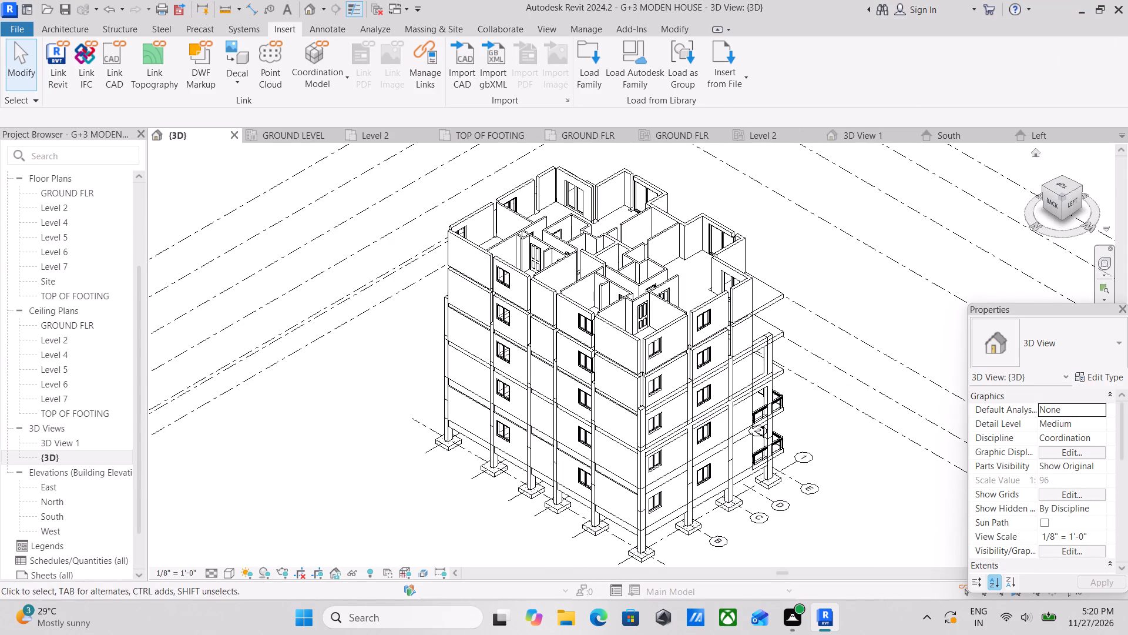
Examine the columns, beams and slabs of the upper storeys from the left side and the front-left corner.
{"action": "left_click", "coordinate": [1072, 205]}
{"action": "scroll", "coordinate": [877, 302], "scroll_direction": "up", "scroll_amount": 3}
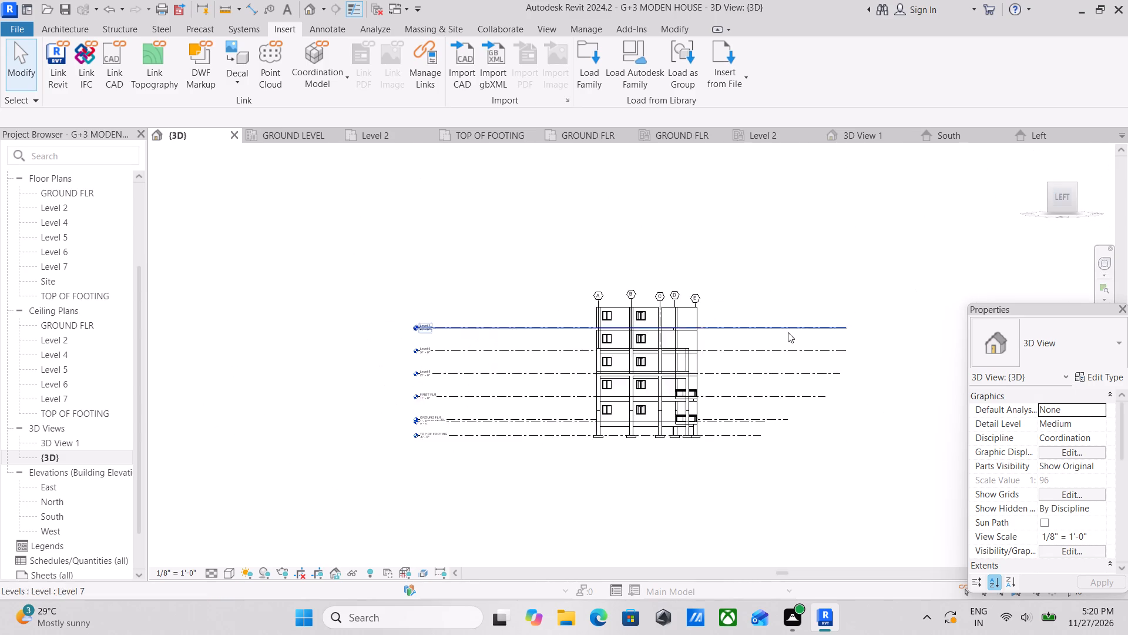
{"action": "scroll", "coordinate": [788, 332], "scroll_direction": "up", "scroll_amount": 1}
{"action": "scroll", "coordinate": [645, 350], "scroll_direction": "up", "scroll_amount": 1}
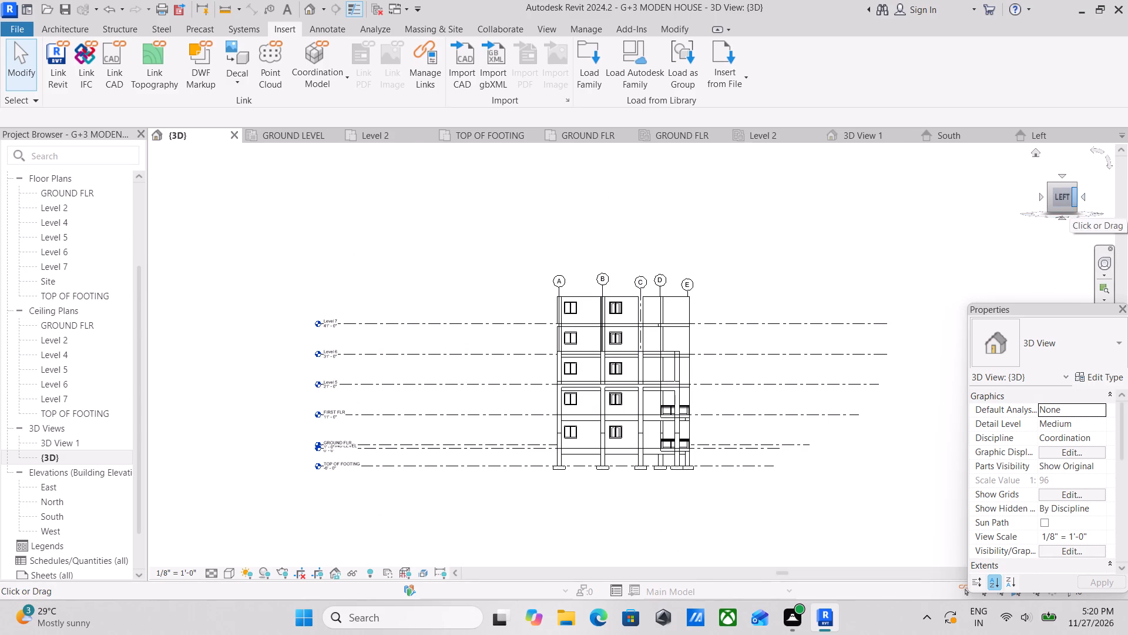
{"action": "left_click", "coordinate": [1074, 202]}
{"action": "scroll", "coordinate": [858, 325], "scroll_direction": "up", "scroll_amount": 4}
{"action": "scroll", "coordinate": [602, 386], "scroll_direction": "up", "scroll_amount": 2}
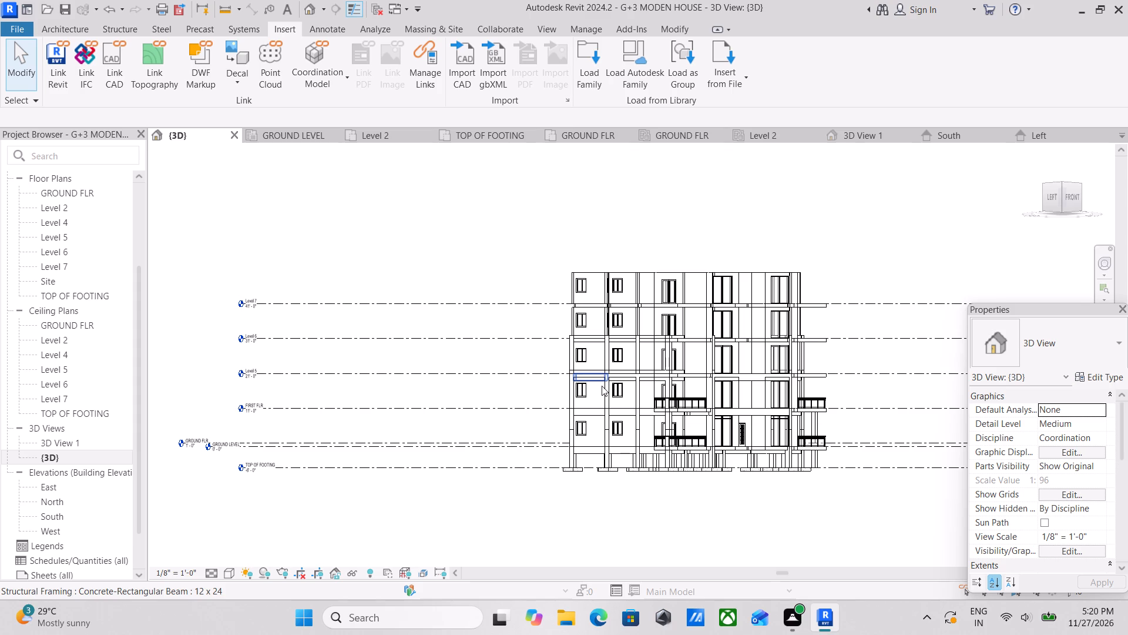
{"action": "left_click", "coordinate": [1061, 186]}
{"action": "scroll", "coordinate": [640, 429], "scroll_direction": "up", "scroll_amount": 4}
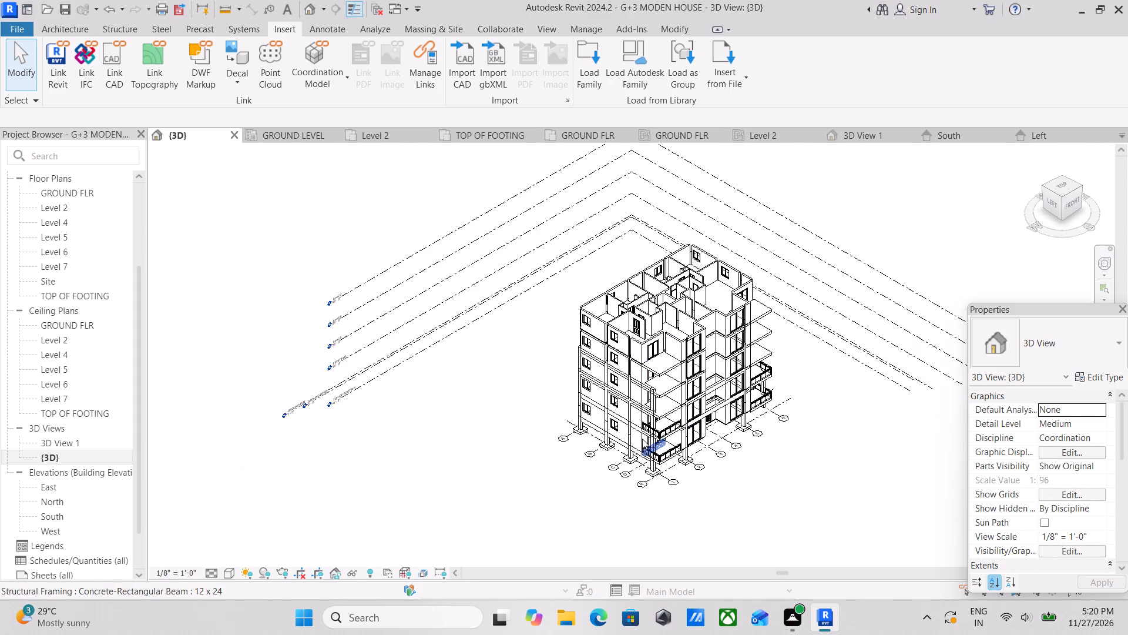
{"action": "scroll", "coordinate": [624, 447], "scroll_direction": "up", "scroll_amount": 8}
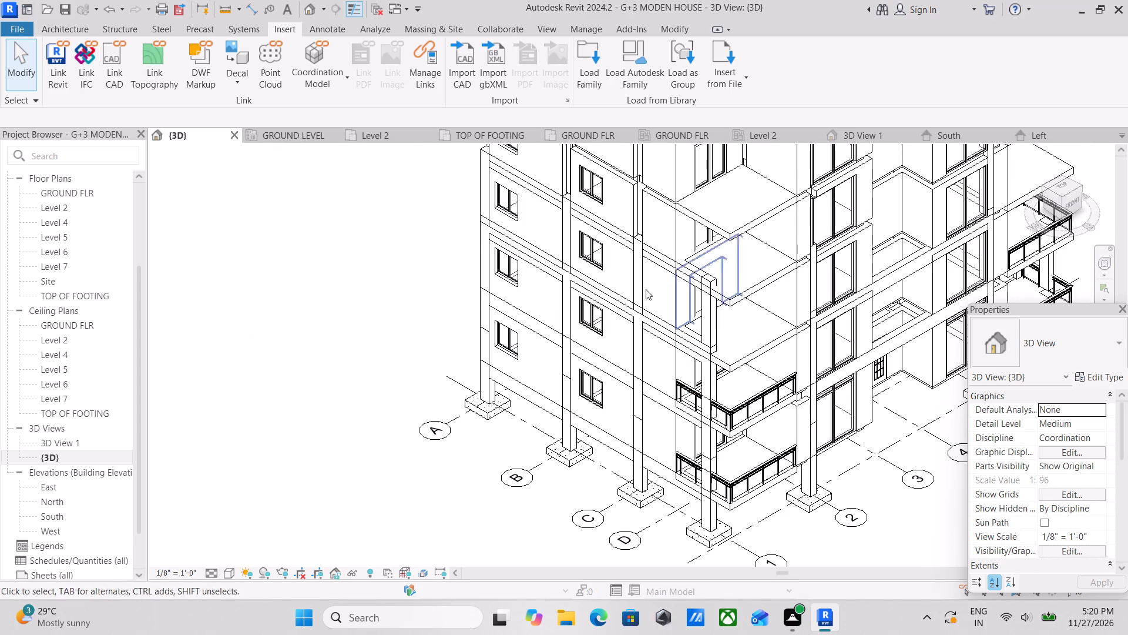
{"action": "scroll", "coordinate": [640, 276], "scroll_direction": "down", "scroll_amount": 4}
{"action": "middle_click_drag", "start_coordinate": [640, 276], "coordinate": [644, 336]}
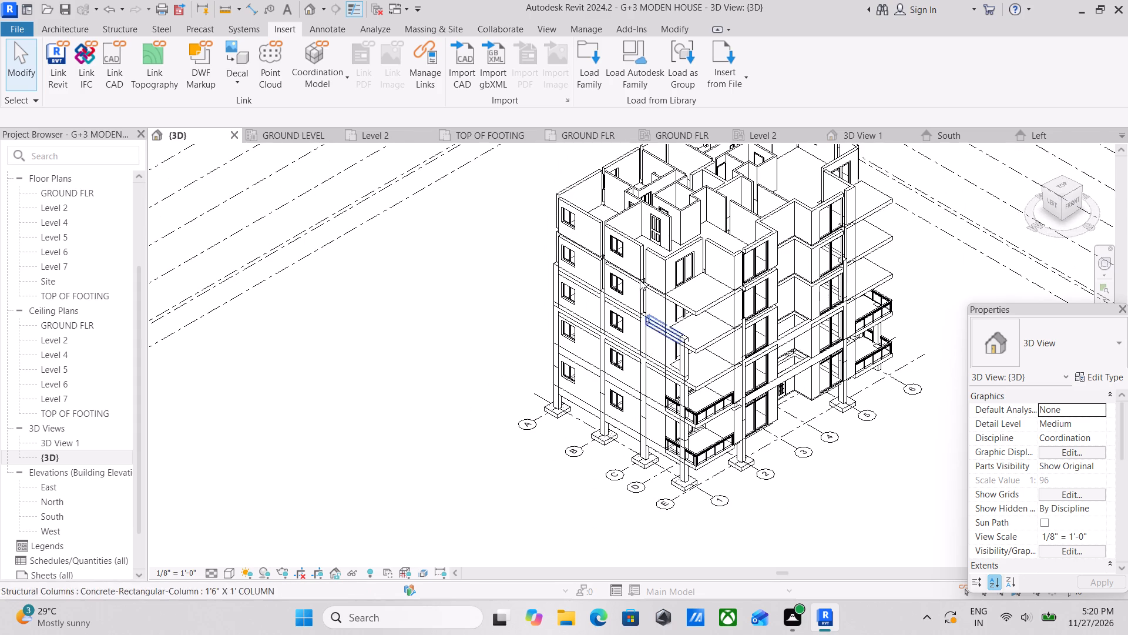
{"action": "scroll", "coordinate": [642, 283], "scroll_direction": "up", "scroll_amount": 1}
{"action": "scroll", "coordinate": [666, 288], "scroll_direction": "down", "scroll_amount": 1}
{"action": "middle_click_drag", "start_coordinate": [692, 301], "coordinate": [636, 337]}
{"action": "scroll", "coordinate": [660, 397], "scroll_direction": "up", "scroll_amount": 4}
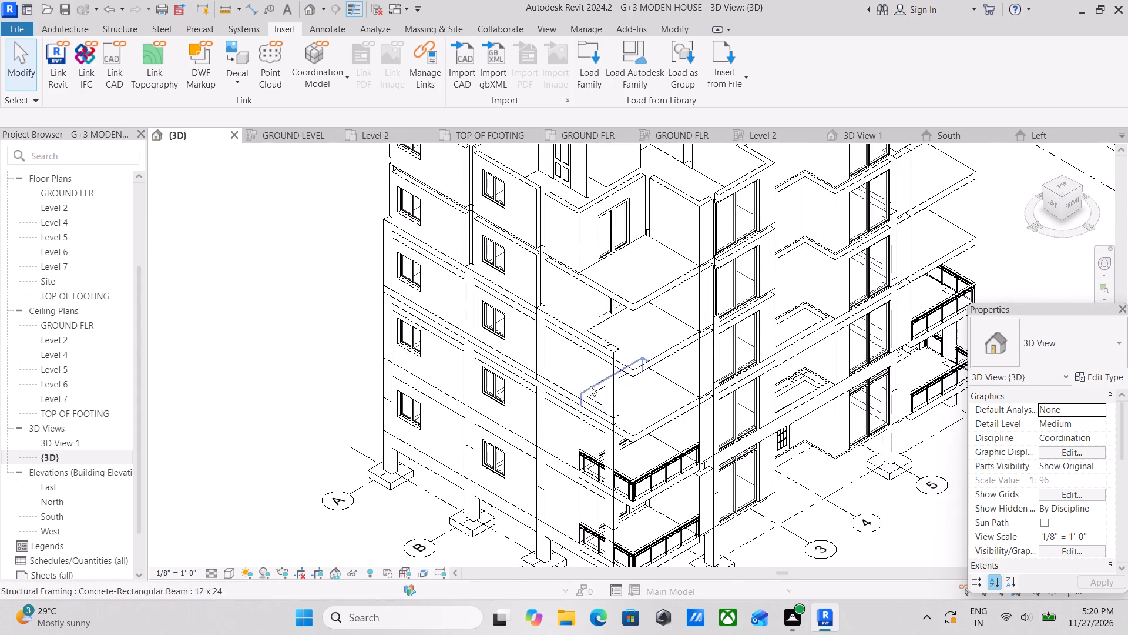
{"action": "scroll", "coordinate": [590, 380], "scroll_direction": "down", "scroll_amount": 3}
{"action": "middle_click_drag", "start_coordinate": [590, 380], "coordinate": [591, 402]}
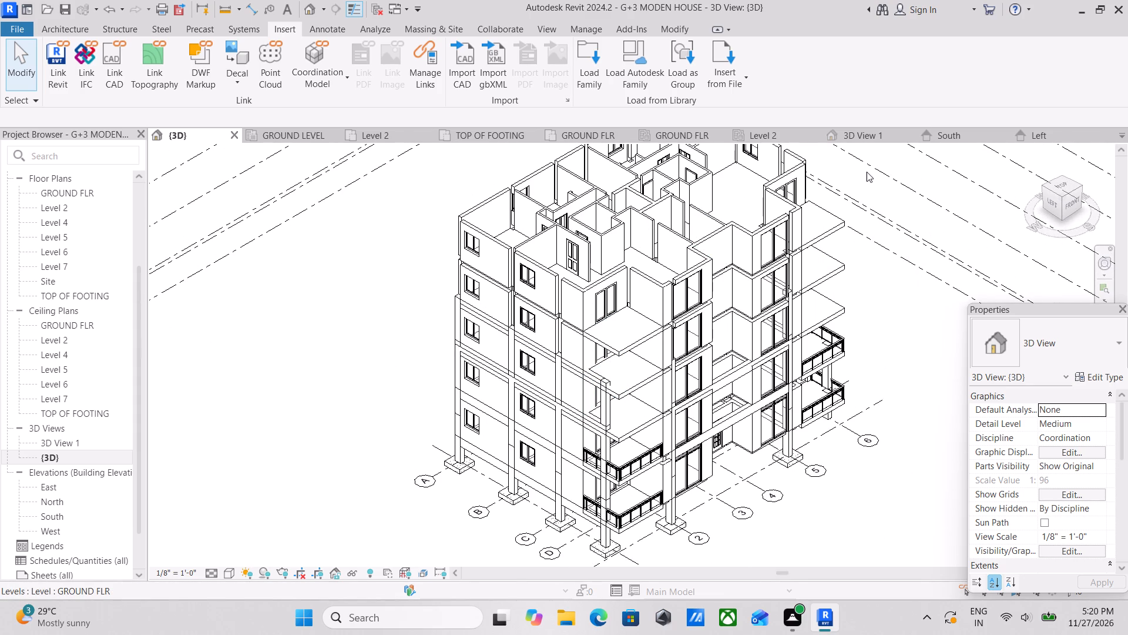
{"action": "middle_click_drag", "start_coordinate": [613, 377], "coordinate": [641, 335]}
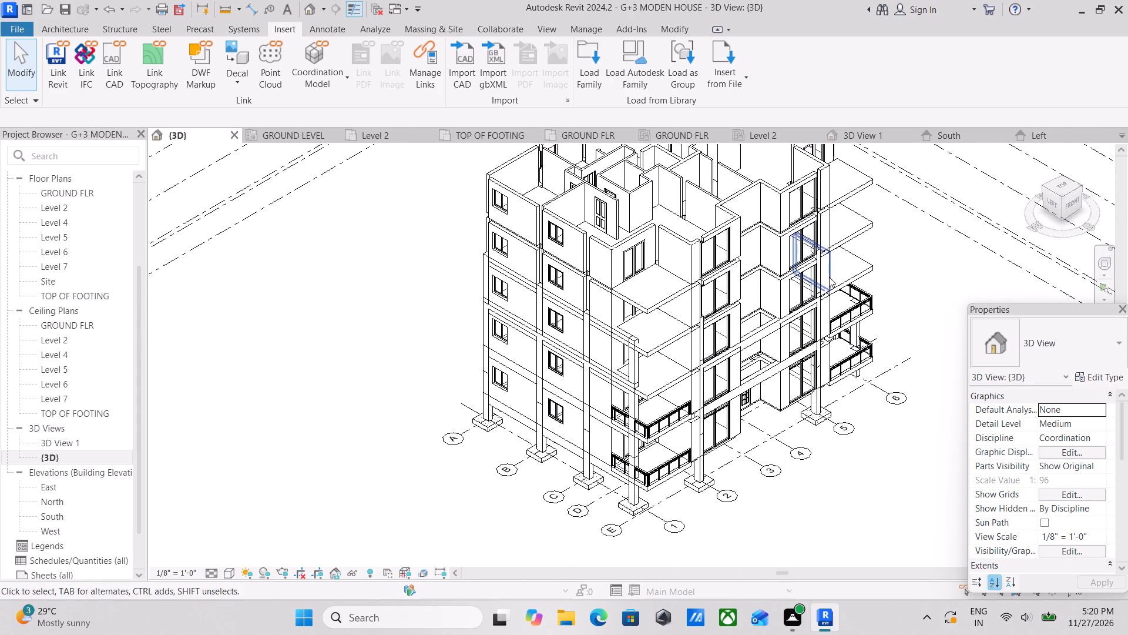
{"action": "middle_click_drag", "start_coordinate": [828, 279], "coordinate": [807, 347]}
In the left view, select the storey between Levels 5 and 6 and filter to Structural Columns, Structural Framing (Girder) and Structural Framing (Other).
{"action": "left_click", "coordinate": [1054, 208]}
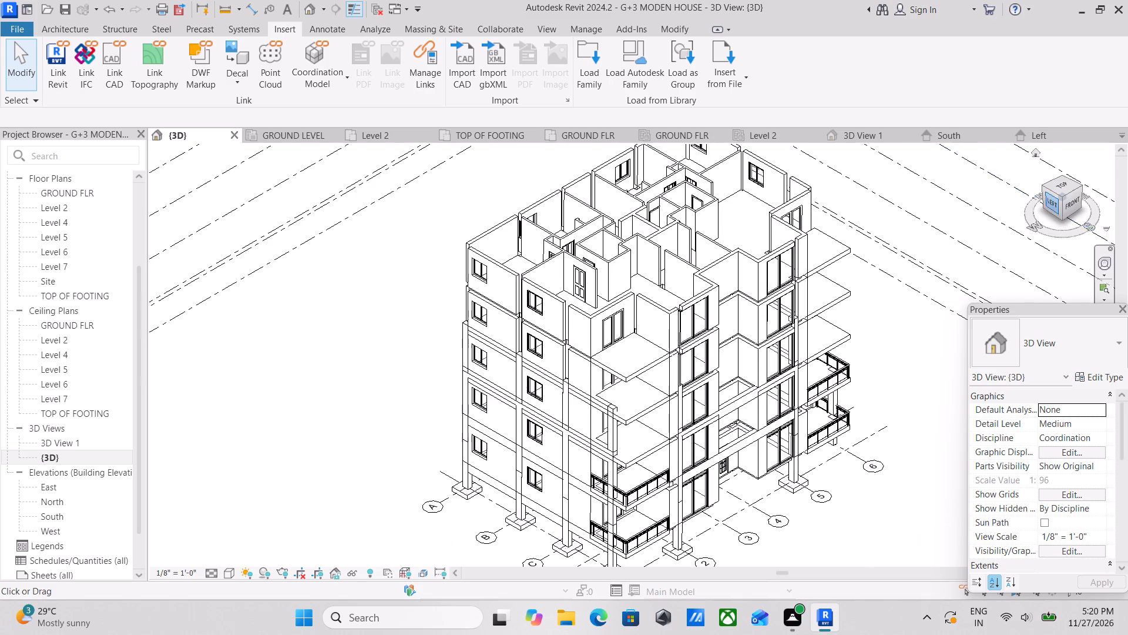
{"action": "scroll", "coordinate": [760, 350], "scroll_direction": "up", "scroll_amount": 4}
{"action": "scroll", "coordinate": [656, 399], "scroll_direction": "up", "scroll_amount": 4}
{"action": "scroll", "coordinate": [706, 304], "scroll_direction": "up", "scroll_amount": 3}
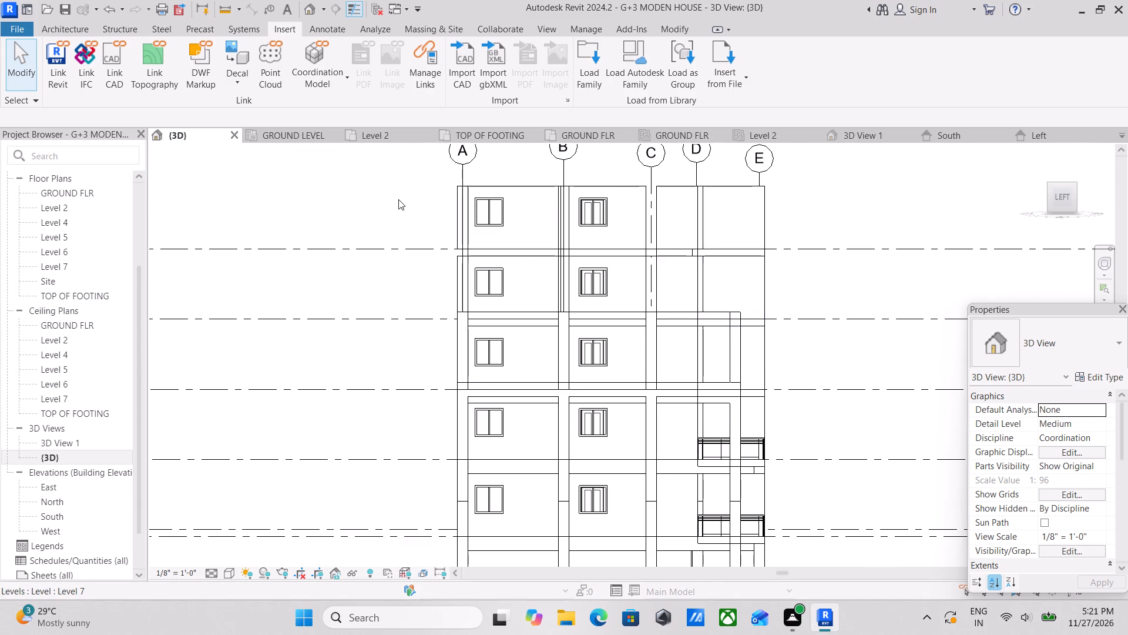
{"action": "left_click_drag", "start_coordinate": [405, 287], "coordinate": [466, 366]}
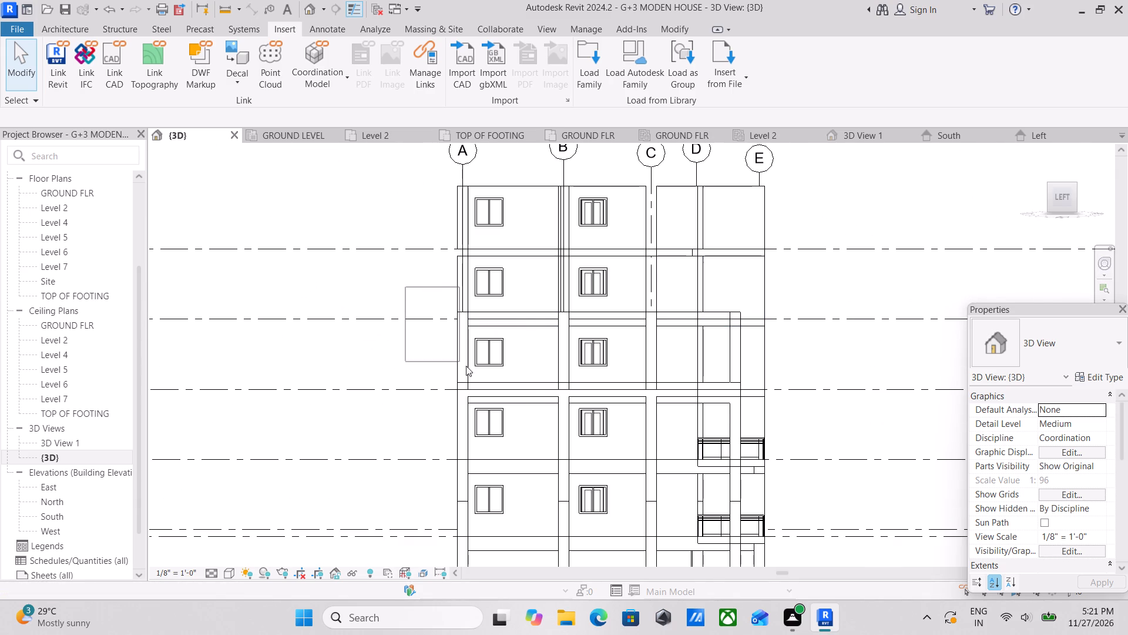
{"action": "left_click_drag", "start_coordinate": [466, 366], "coordinate": [829, 423]}
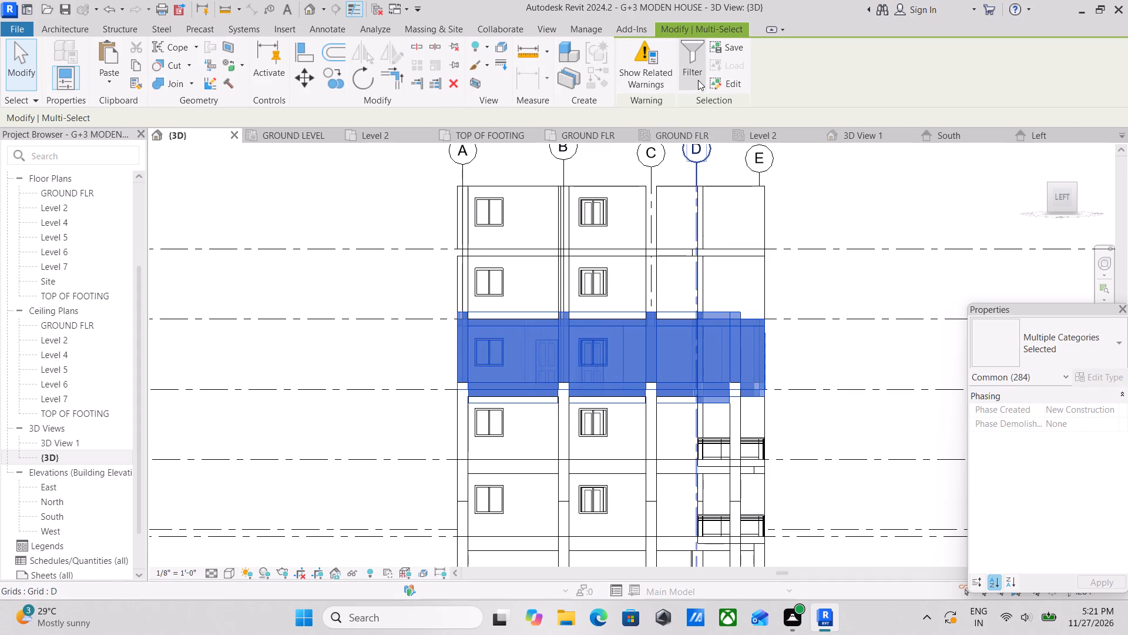
{"action": "left_click", "coordinate": [689, 65]}
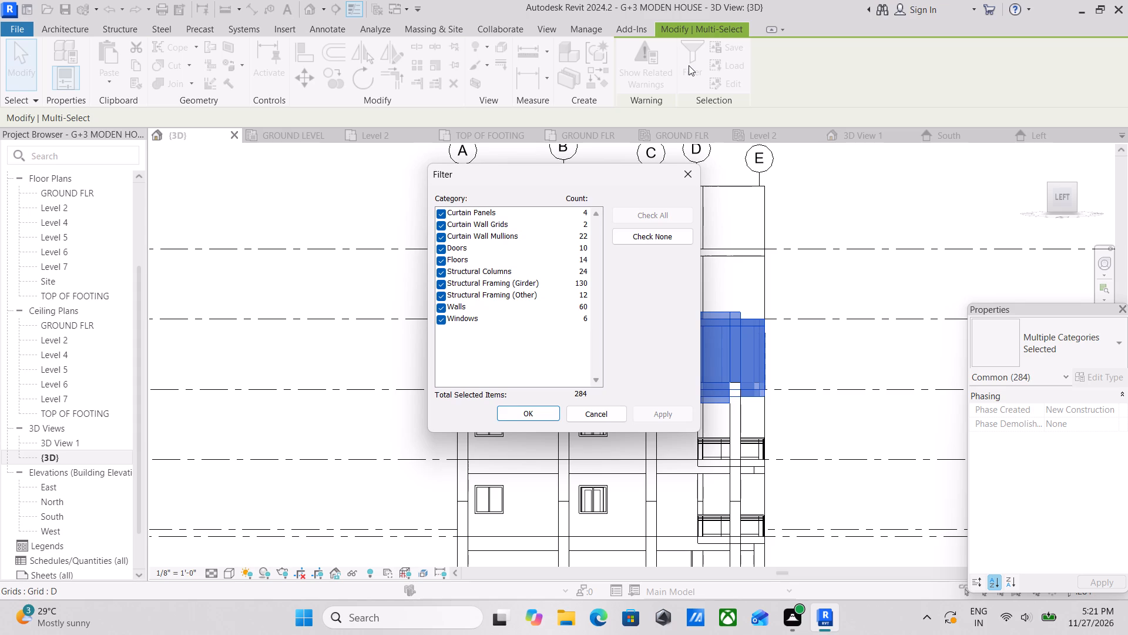
{"action": "left_click", "coordinate": [667, 236]}
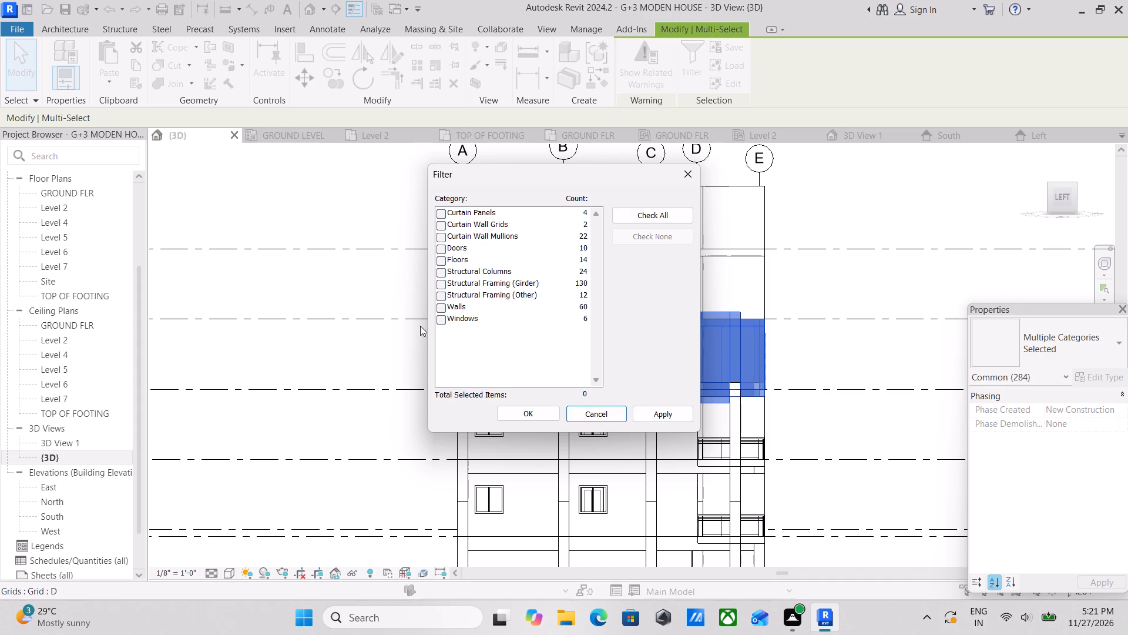
{"action": "left_click", "coordinate": [438, 305]}
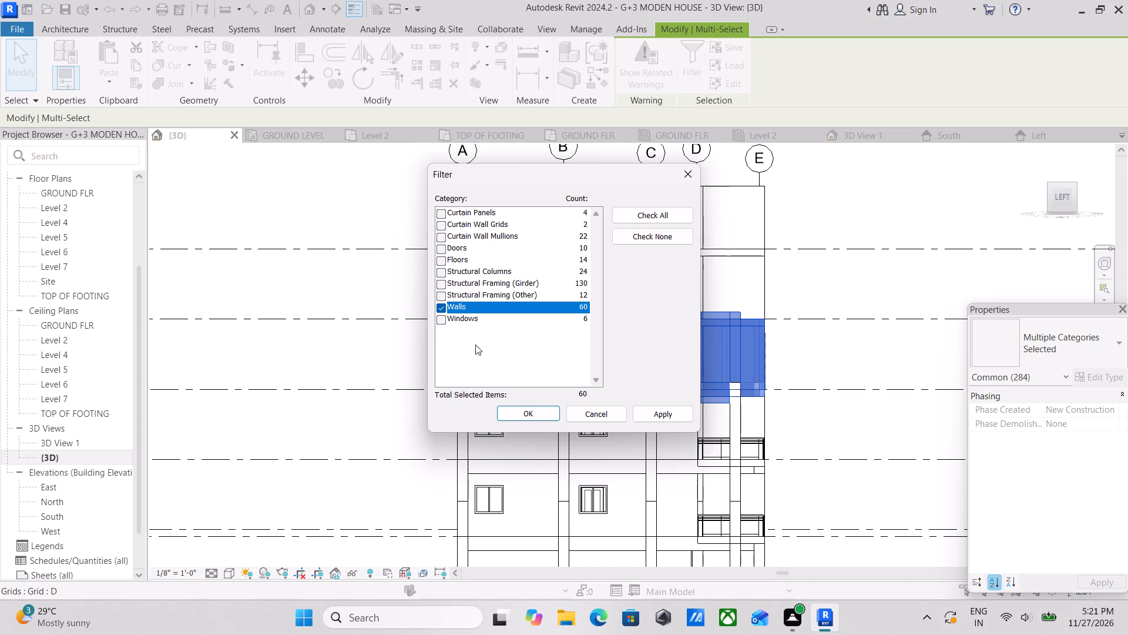
{"action": "left_click", "coordinate": [442, 306]}
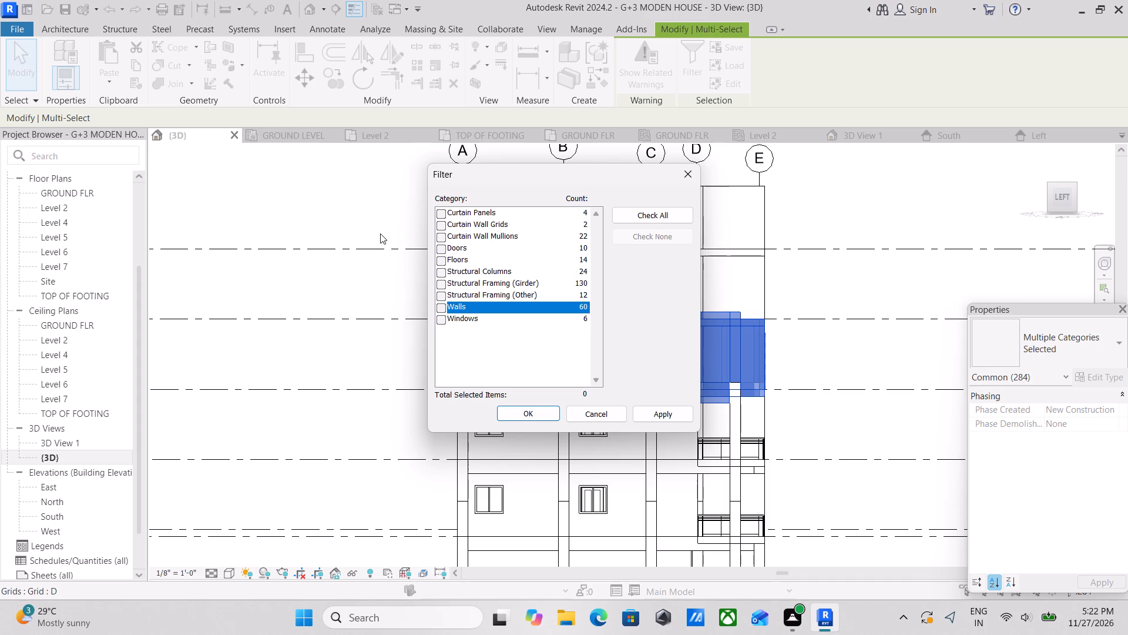
{"action": "scroll", "coordinate": [380, 233], "scroll_direction": "up", "scroll_amount": 1}
{"action": "scroll", "coordinate": [443, 243], "scroll_direction": "up", "scroll_amount": 1}
{"action": "left_click", "coordinate": [442, 269]}
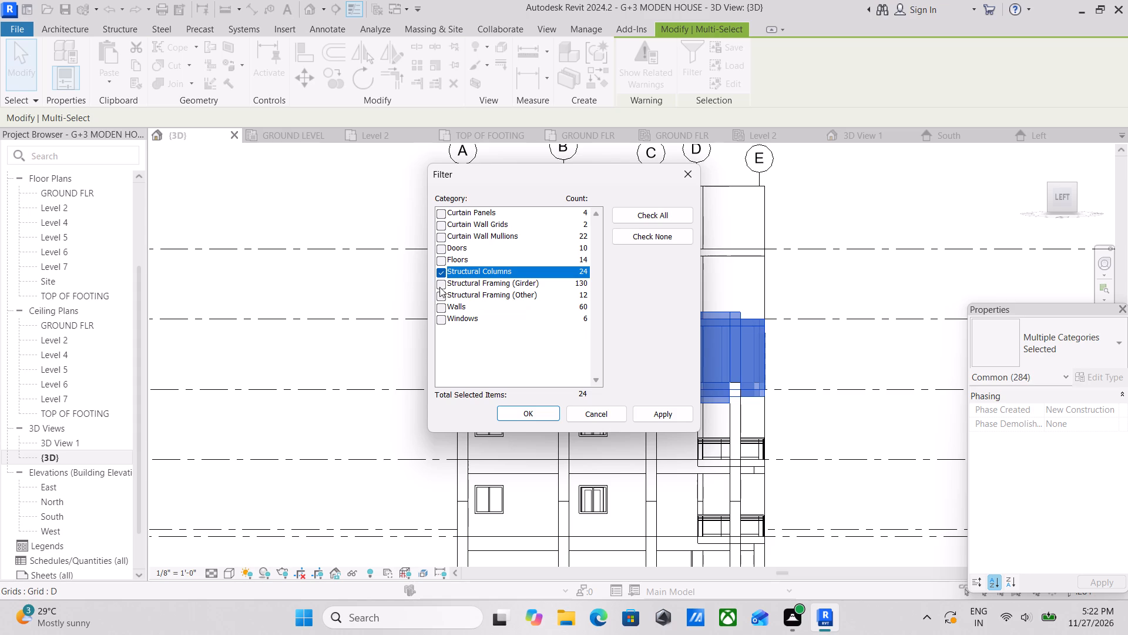
{"action": "left_click", "coordinate": [442, 281]}
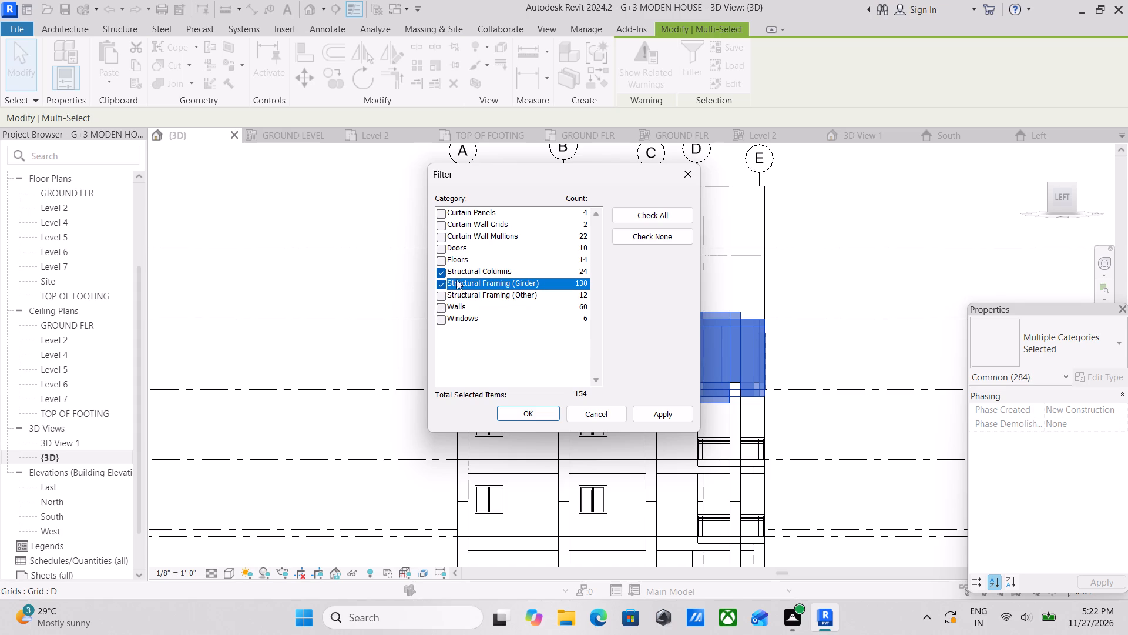
{"action": "left_click", "coordinate": [444, 292]}
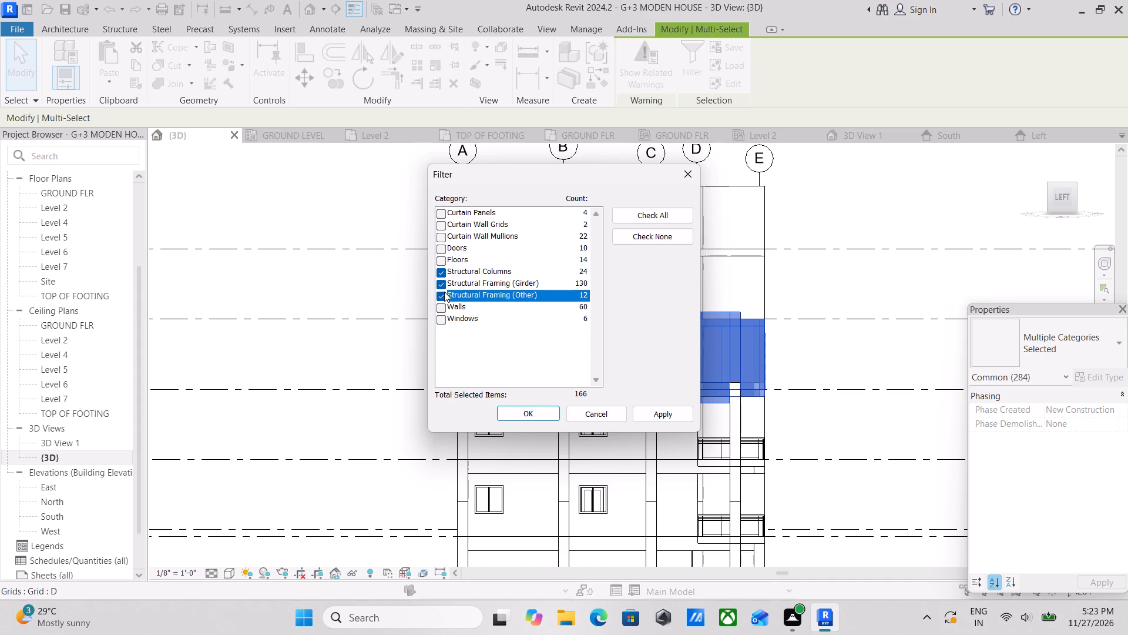
{"action": "scroll", "coordinate": [444, 292], "scroll_direction": "up", "scroll_amount": 1}
{"action": "left_click", "coordinate": [661, 413]}
{"action": "left_click", "coordinate": [527, 416]}
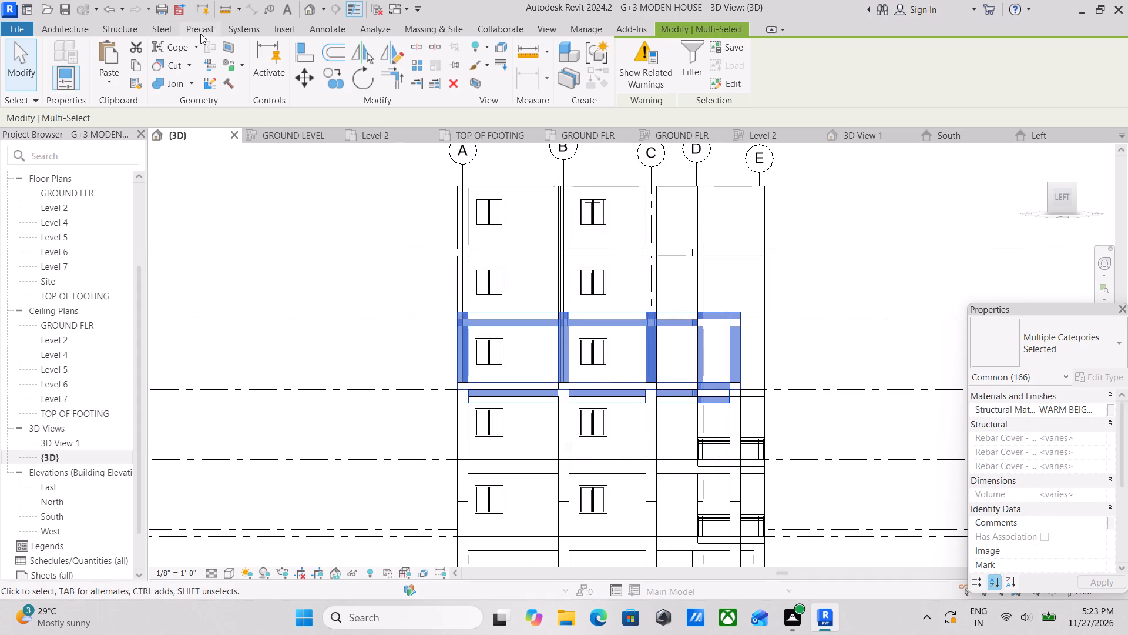
Copy the selected structural columns and framing and paste them aligned to Level 6 and Level 7.
{"action": "left_click", "coordinate": [137, 63]}
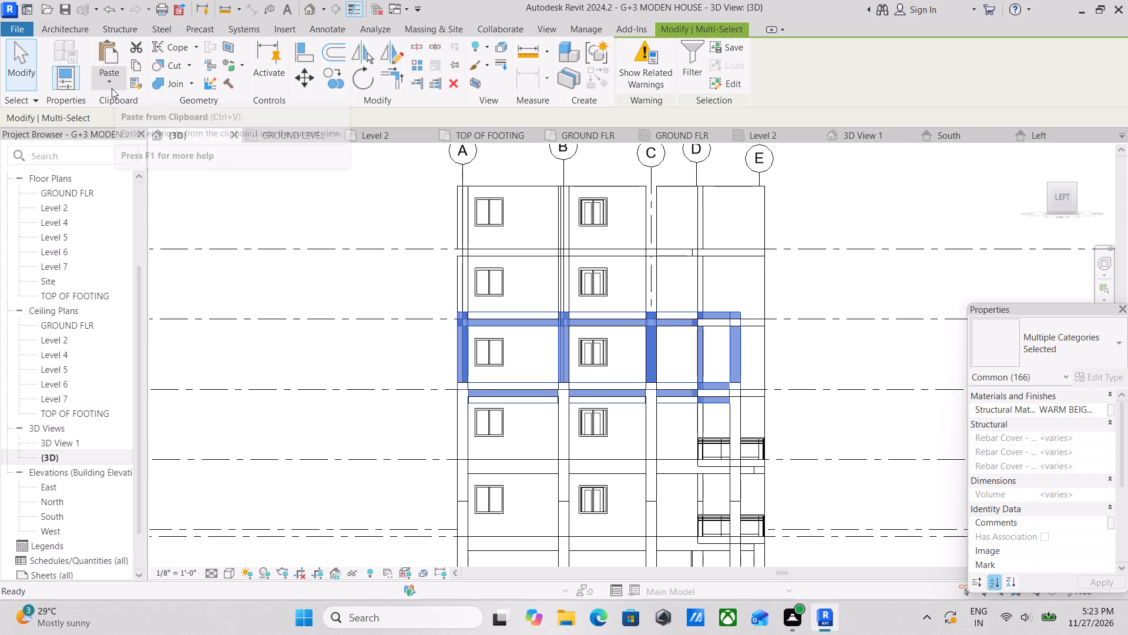
{"action": "left_click", "coordinate": [112, 85]}
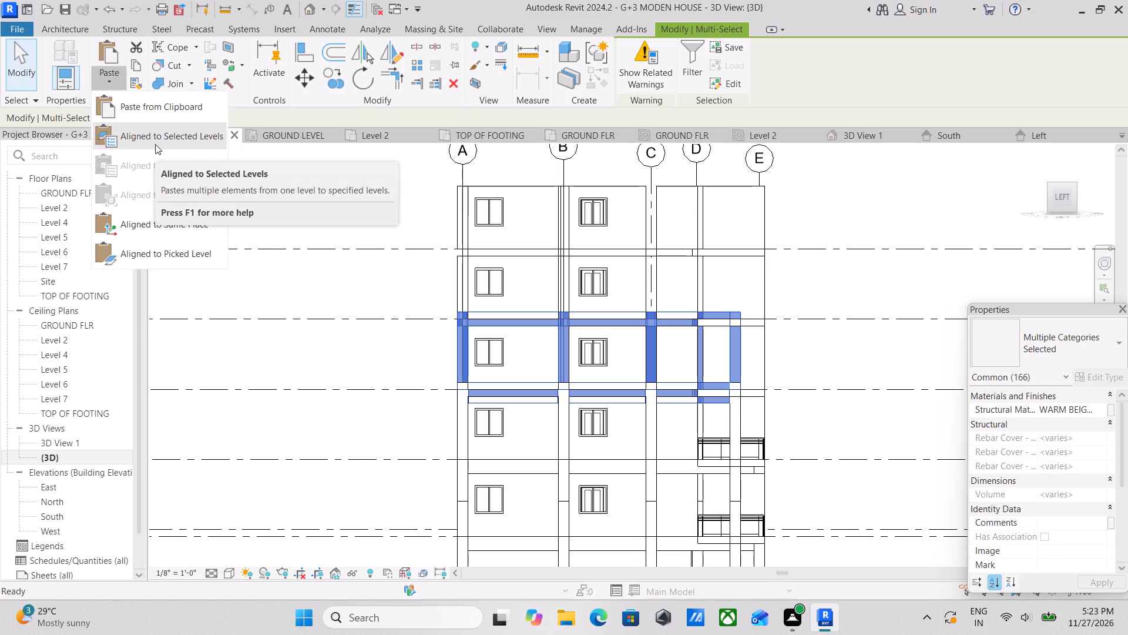
{"action": "scroll", "coordinate": [271, 306], "scroll_direction": "down", "scroll_amount": 3}
{"action": "middle_click_drag", "start_coordinate": [318, 341], "coordinate": [448, 365]}
{"action": "scroll", "coordinate": [345, 357], "scroll_direction": "down", "scroll_amount": 3}
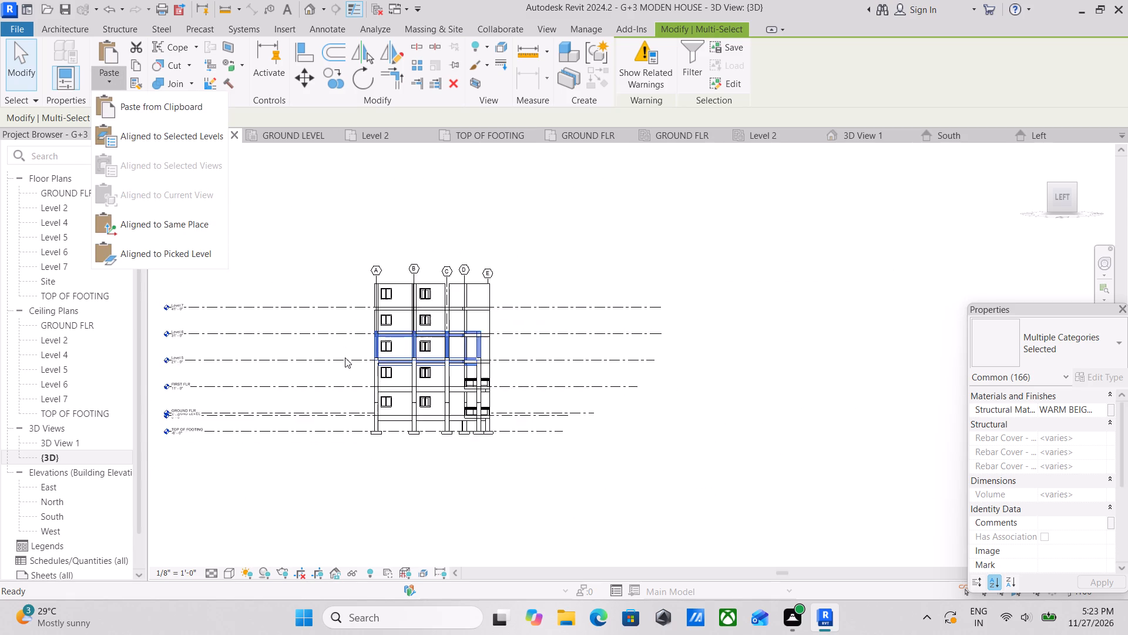
{"action": "scroll", "coordinate": [345, 357], "scroll_direction": "down", "scroll_amount": 3}
{"action": "scroll", "coordinate": [323, 358], "scroll_direction": "up", "scroll_amount": 2}
{"action": "scroll", "coordinate": [179, 348], "scroll_direction": "up", "scroll_amount": 1}
{"action": "middle_click_drag", "start_coordinate": [193, 355], "coordinate": [244, 375]}
{"action": "scroll", "coordinate": [244, 375], "scroll_direction": "up", "scroll_amount": 2}
{"action": "scroll", "coordinate": [168, 339], "scroll_direction": "up", "scroll_amount": 2}
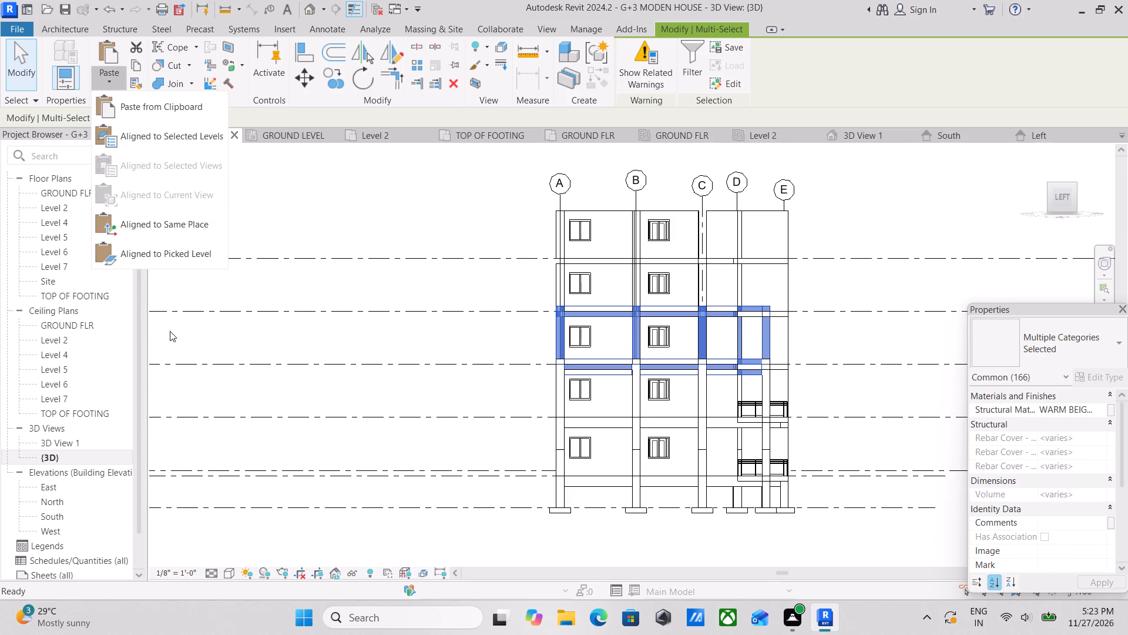
{"action": "middle_click_drag", "start_coordinate": [170, 331], "coordinate": [274, 390]}
{"action": "scroll", "coordinate": [298, 380], "scroll_direction": "down", "scroll_amount": 3}
{"action": "middle_click_drag", "start_coordinate": [298, 380], "coordinate": [343, 415]}
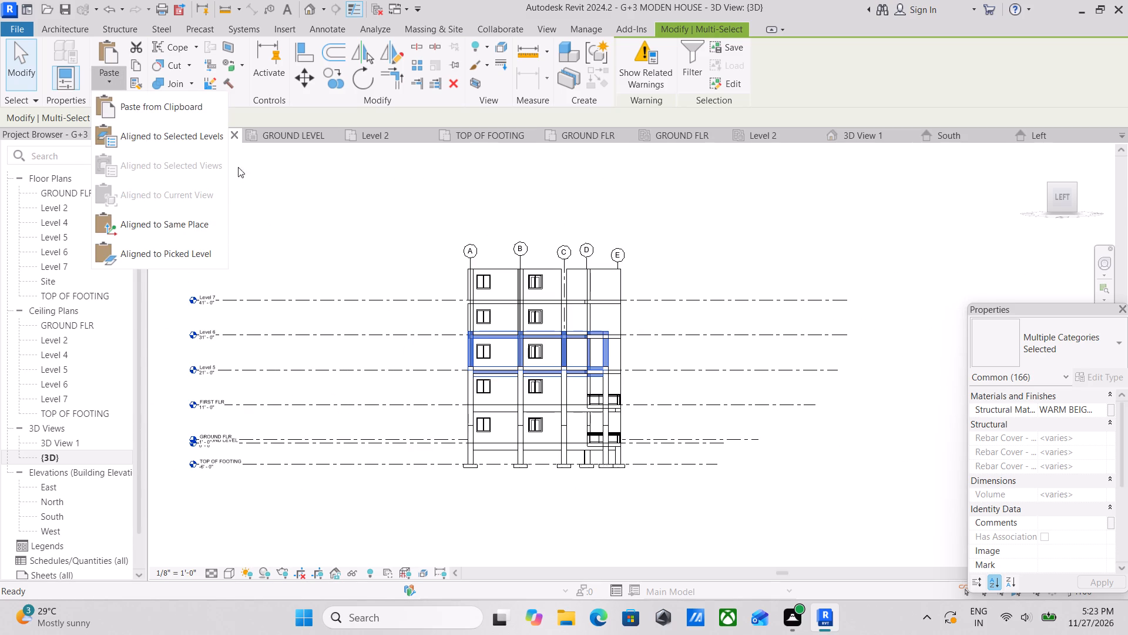
{"action": "left_click", "coordinate": [192, 138]}
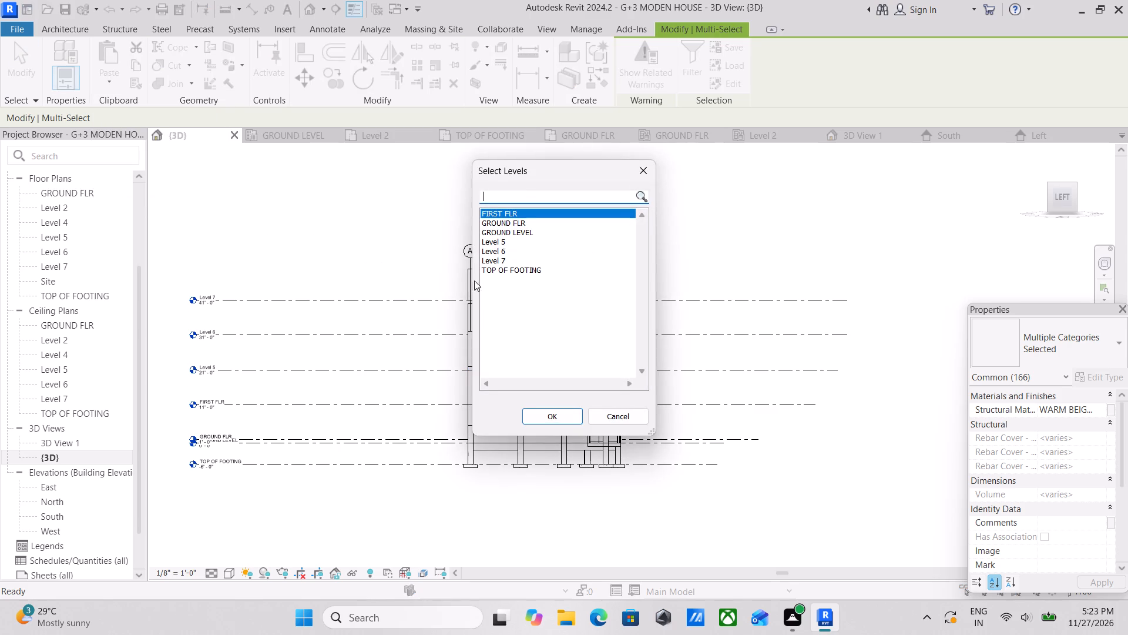
{"action": "left_click", "coordinate": [516, 248]}
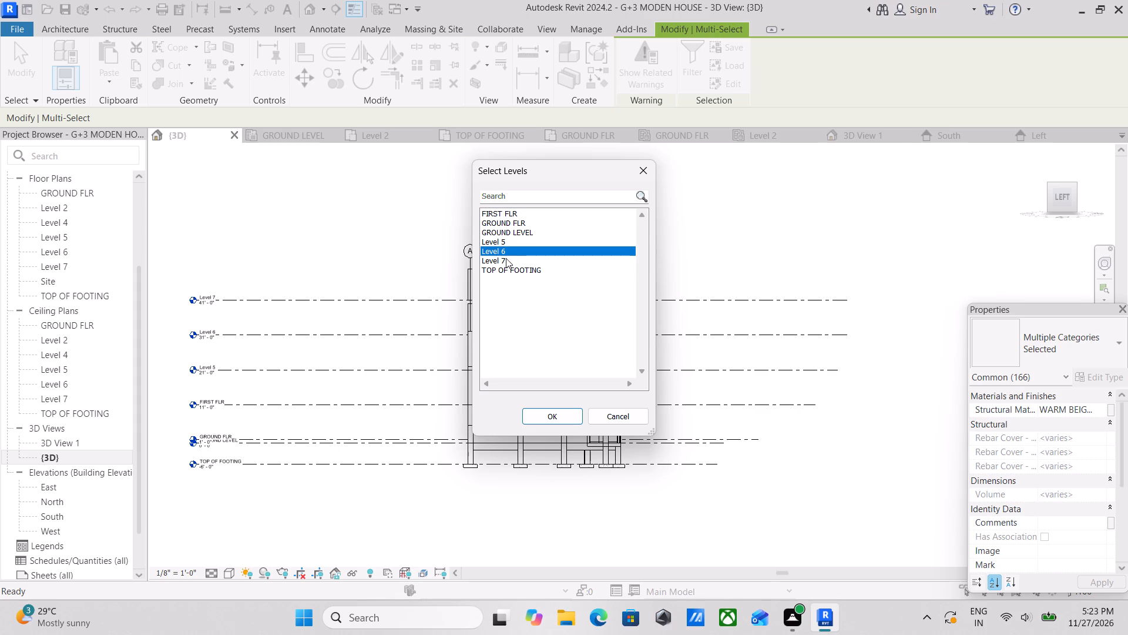
{"action": "left_click", "coordinate": [506, 258], "text": "ctrl"}
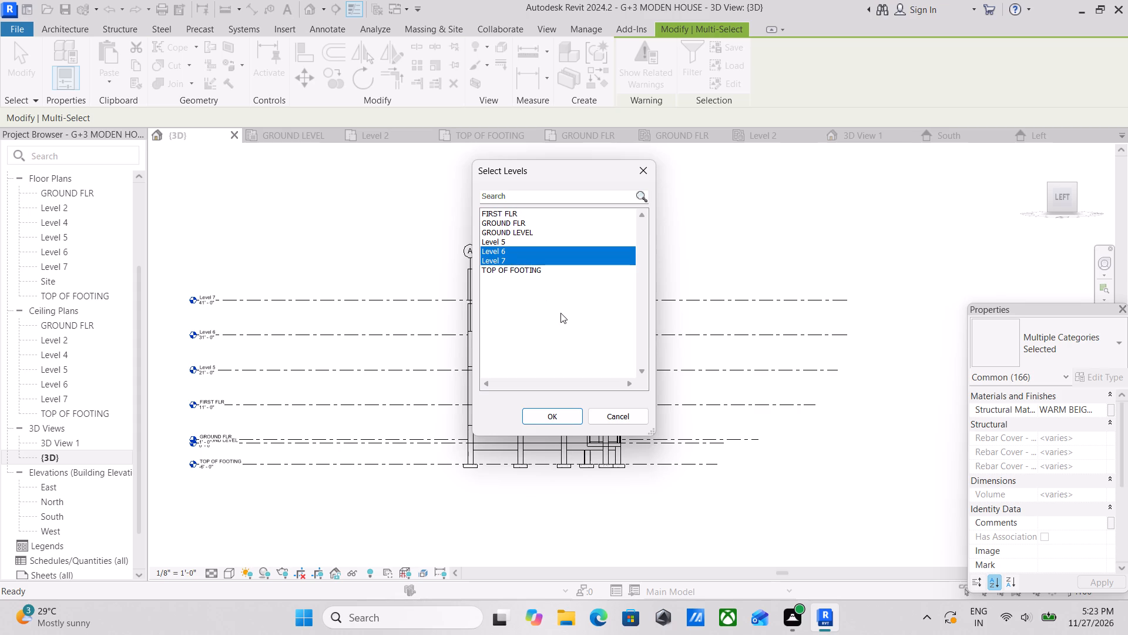
{"action": "left_click", "coordinate": [570, 419]}
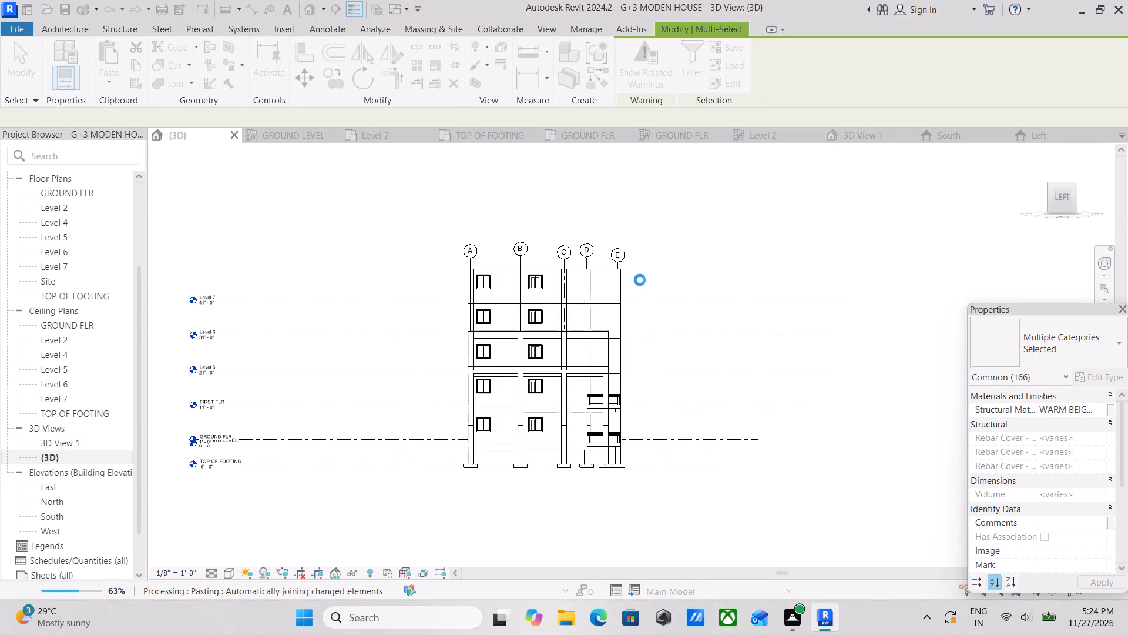
Examine the pasted columns and framing from the left side and the front-left corner, then deselect them.
{"action": "scroll", "coordinate": [649, 330], "scroll_direction": "up", "scroll_amount": 2}
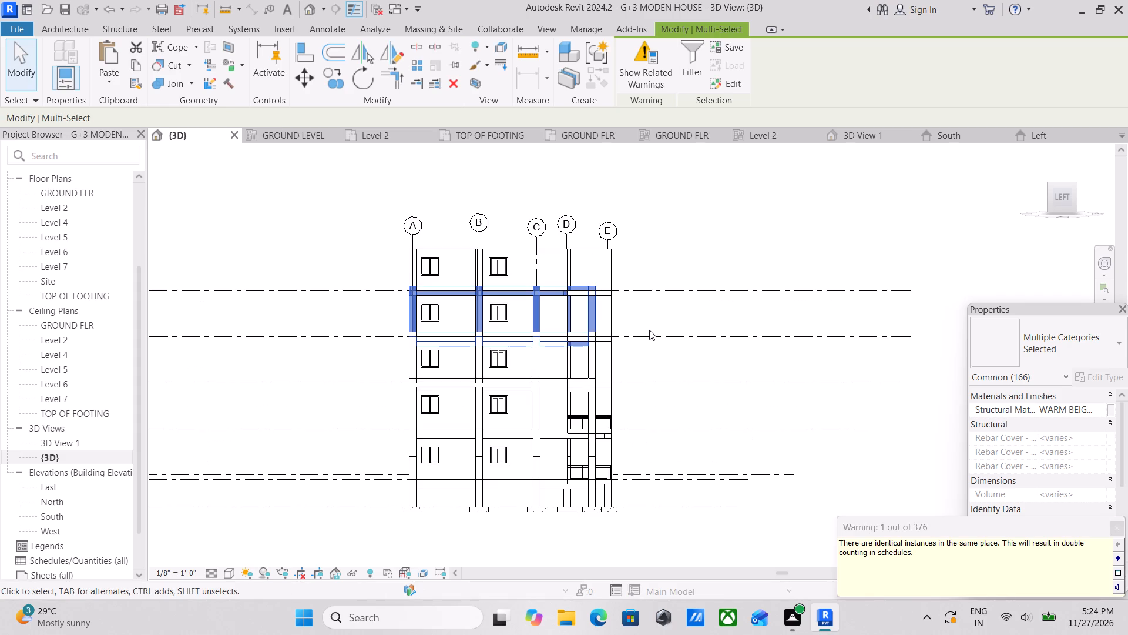
{"action": "scroll", "coordinate": [571, 300], "scroll_direction": "up", "scroll_amount": 2}
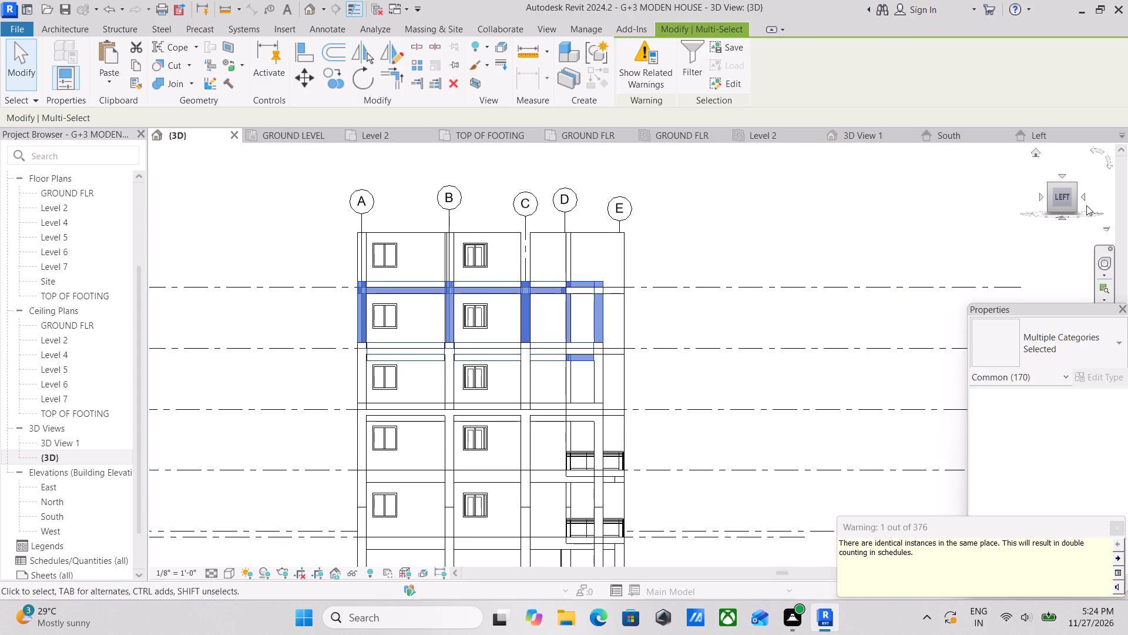
{"action": "left_click", "coordinate": [1077, 185]}
{"action": "middle_click_drag", "start_coordinate": [800, 363], "coordinate": [844, 322]}
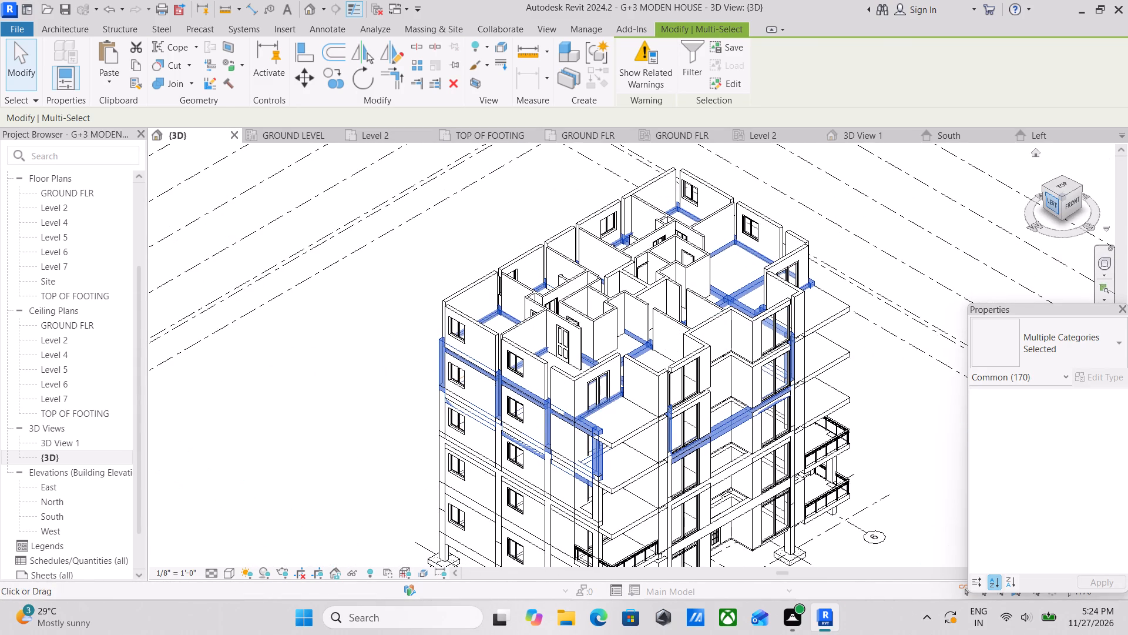
{"action": "left_click", "coordinate": [1055, 208]}
{"action": "middle_click_drag", "start_coordinate": [784, 336], "coordinate": [797, 349]}
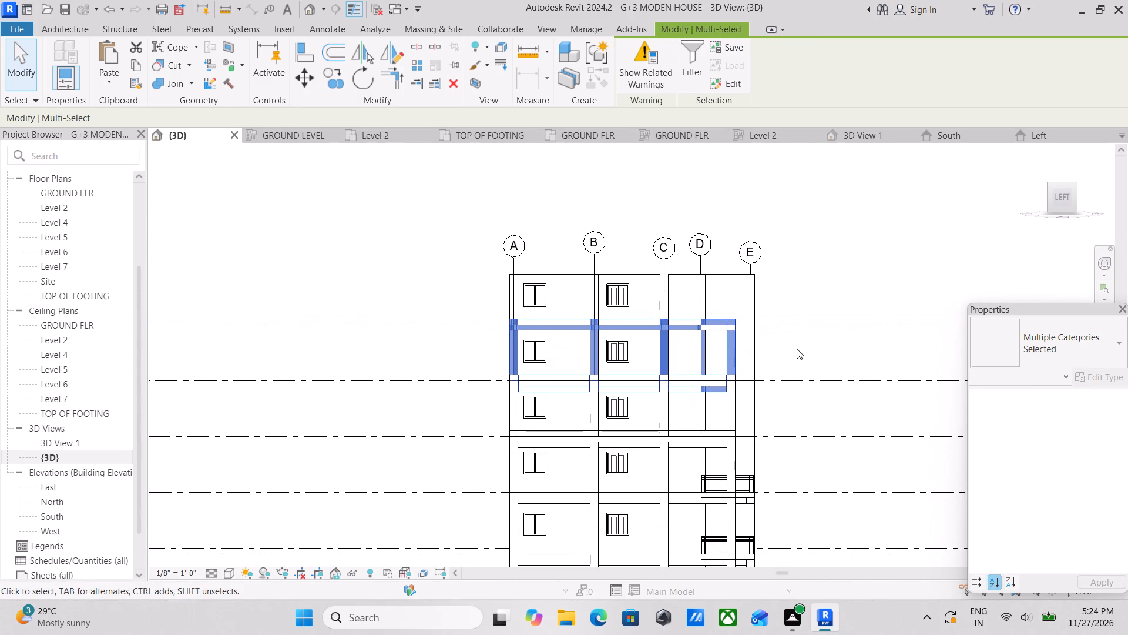
{"action": "key", "text": "Escape"}
{"action": "key", "text": "Escape"}
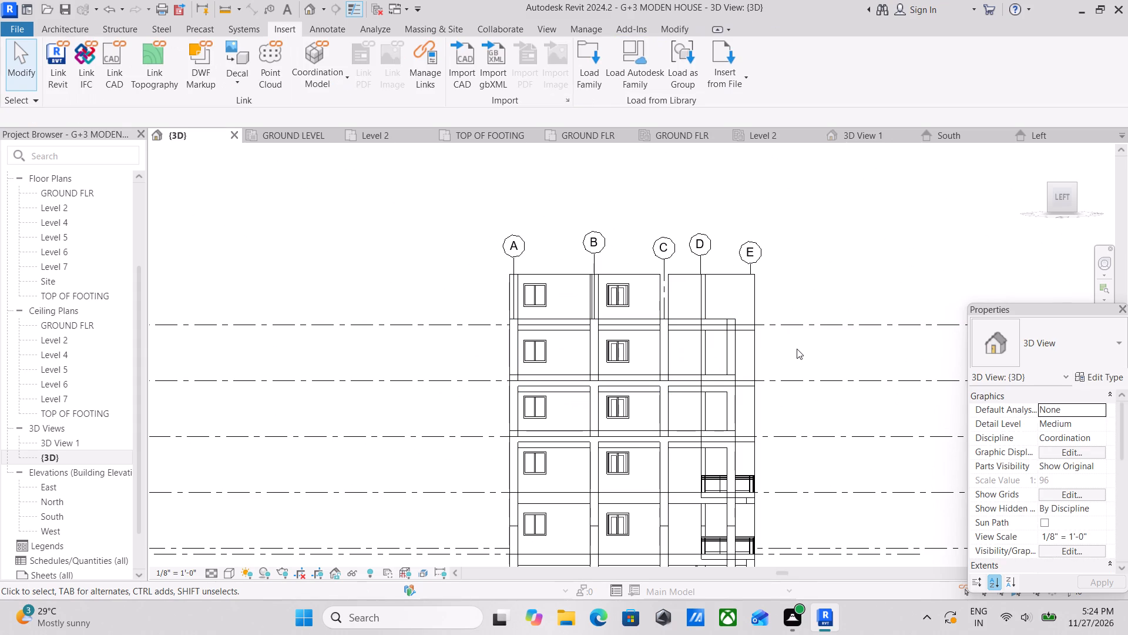
In the left view, select all the storey elements standing above Level 7 and delete them.
{"action": "scroll", "coordinate": [761, 329], "scroll_direction": "down", "scroll_amount": 2}
{"action": "middle_click_drag", "start_coordinate": [743, 329], "coordinate": [694, 330]}
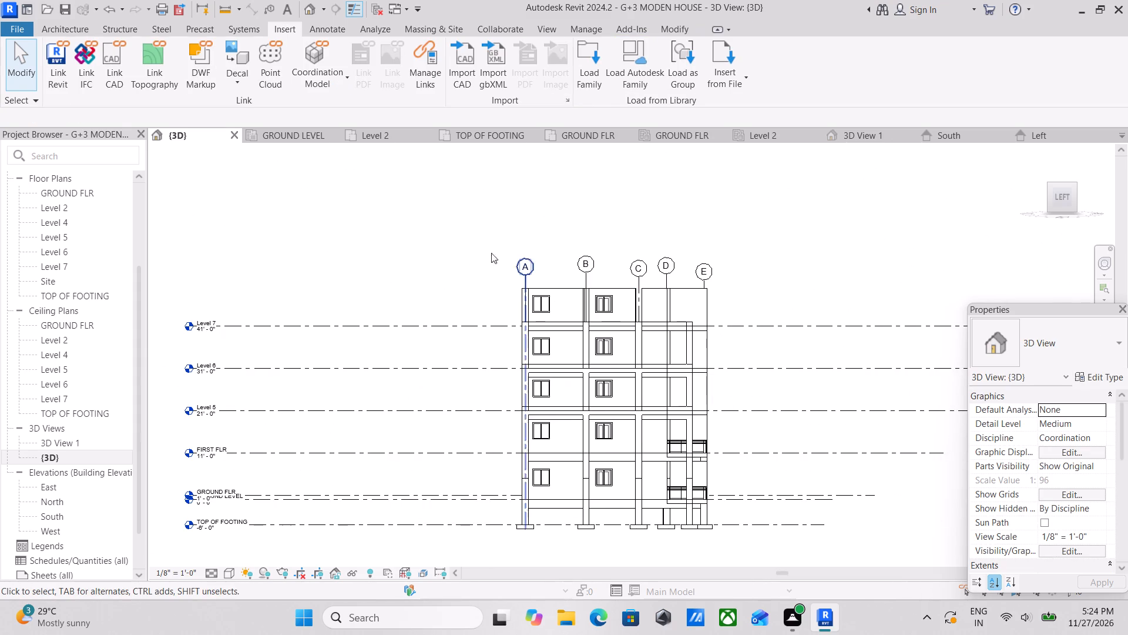
{"action": "left_click_drag", "start_coordinate": [485, 271], "coordinate": [643, 325]}
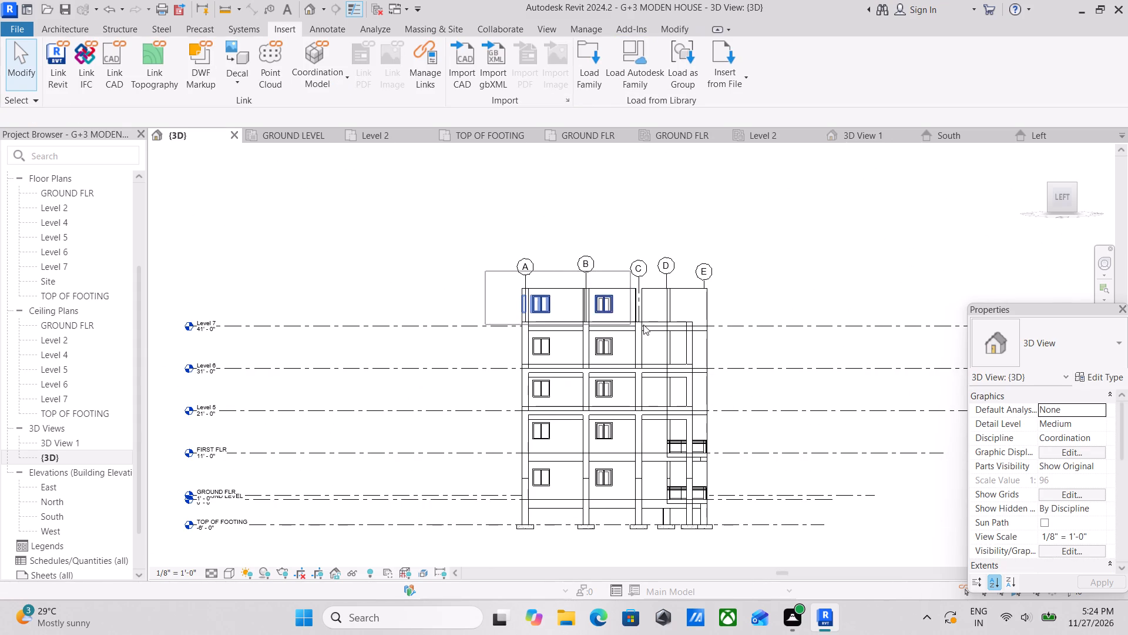
{"action": "left_click_drag", "start_coordinate": [643, 325], "coordinate": [744, 326]}
{"action": "right_click", "coordinate": [790, 213]}
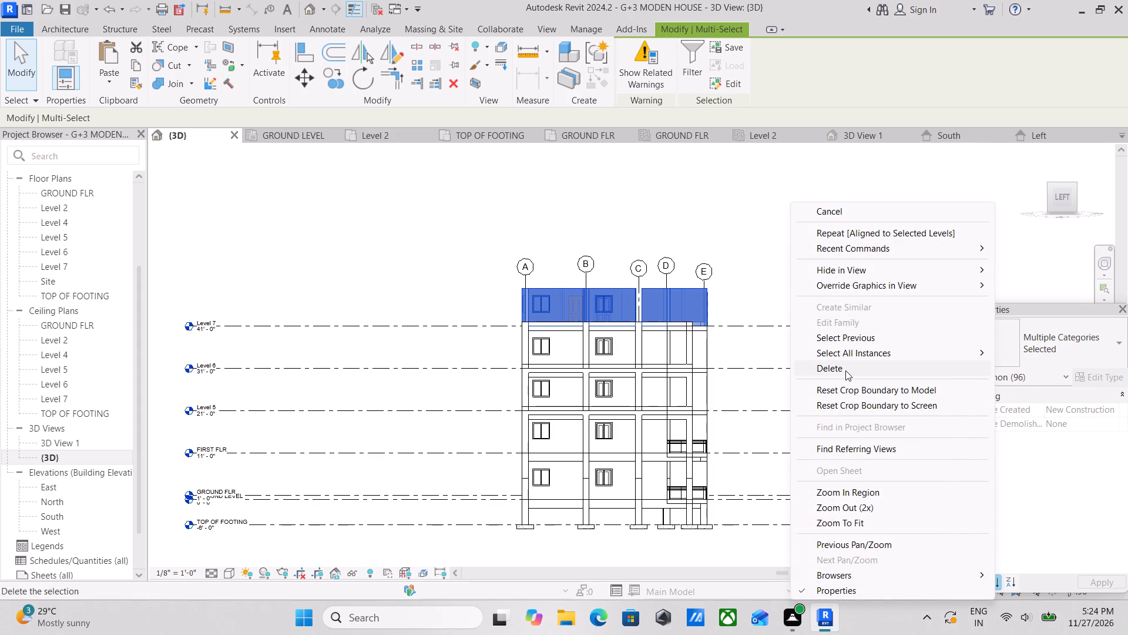
{"action": "left_click", "coordinate": [845, 370]}
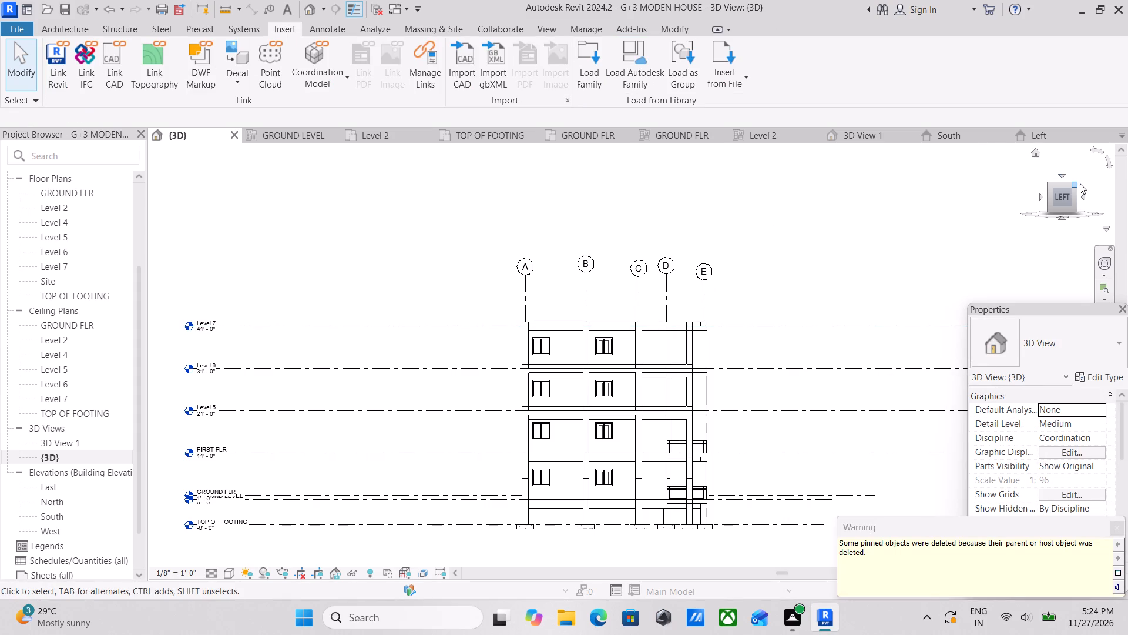
Examine the building's top and the beams along the front facade from the front-left corner.
{"action": "left_click", "coordinate": [1075, 185]}
{"action": "scroll", "coordinate": [767, 389], "scroll_direction": "up", "scroll_amount": 3}
{"action": "scroll", "coordinate": [700, 402], "scroll_direction": "up", "scroll_amount": 2}
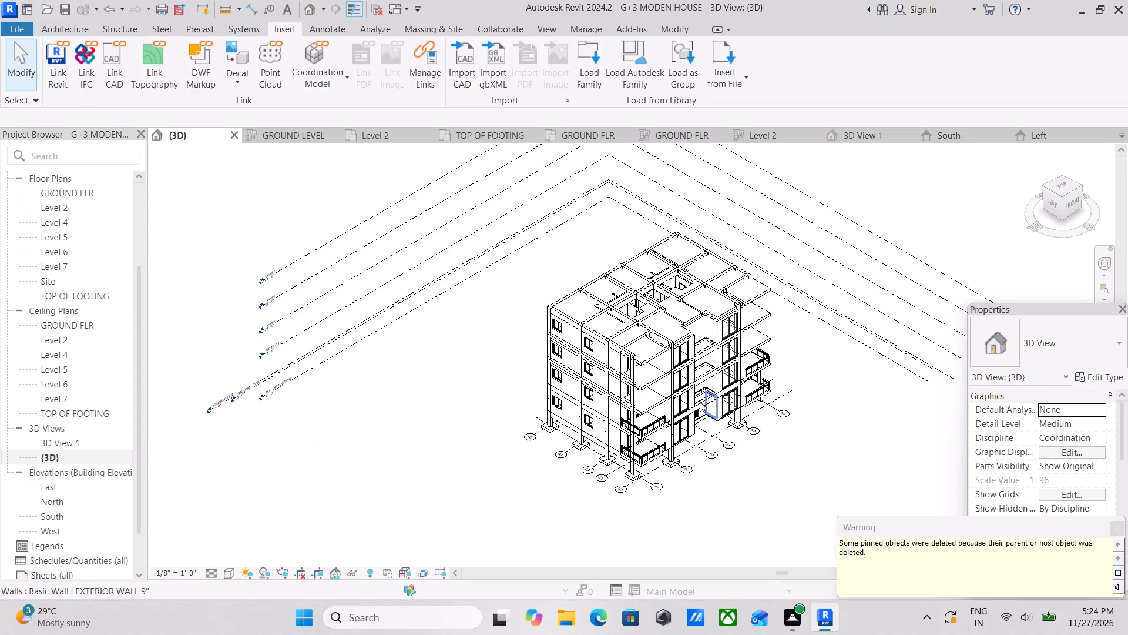
{"action": "scroll", "coordinate": [700, 402], "scroll_direction": "up", "scroll_amount": 3}
{"action": "scroll", "coordinate": [650, 306], "scroll_direction": "up", "scroll_amount": 3}
{"action": "middle_click_drag", "start_coordinate": [681, 356], "coordinate": [640, 309]}
{"action": "middle_click_drag", "start_coordinate": [709, 322], "coordinate": [677, 322]}
{"action": "middle_click_drag", "start_coordinate": [734, 344], "coordinate": [675, 372]}
{"action": "scroll", "coordinate": [714, 344], "scroll_direction": "up", "scroll_amount": 1}
{"action": "scroll", "coordinate": [669, 357], "scroll_direction": "up", "scroll_amount": 1}
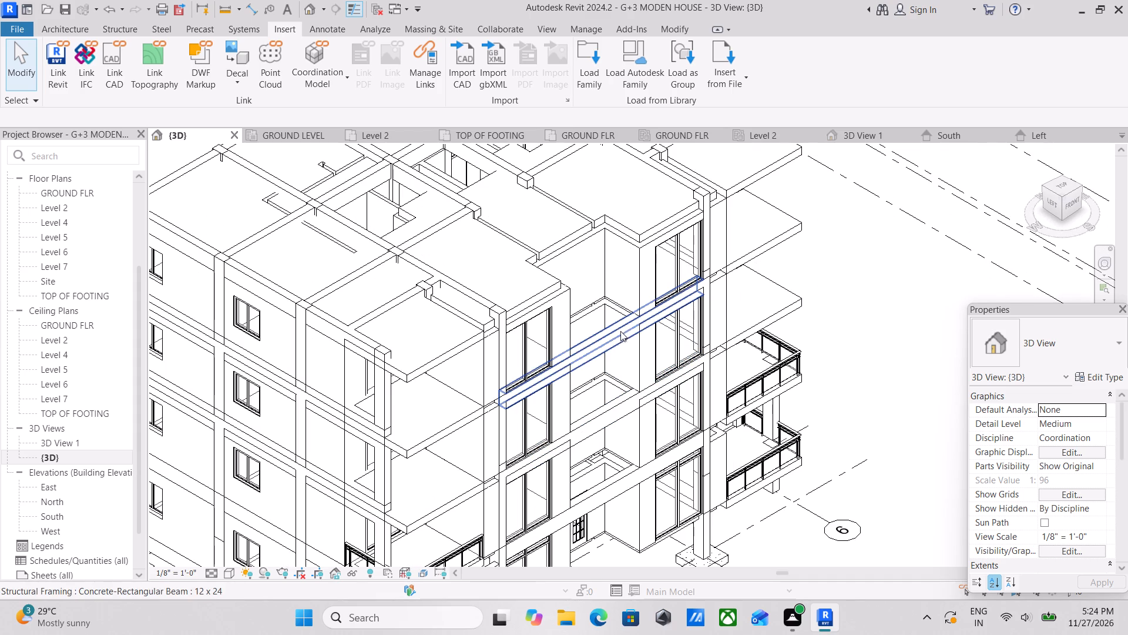
Shorten the Level 6 12 x 24 front beam crossing the recess, pulling its far end back to the recess's far corner.
{"action": "left_click", "coordinate": [620, 330]}
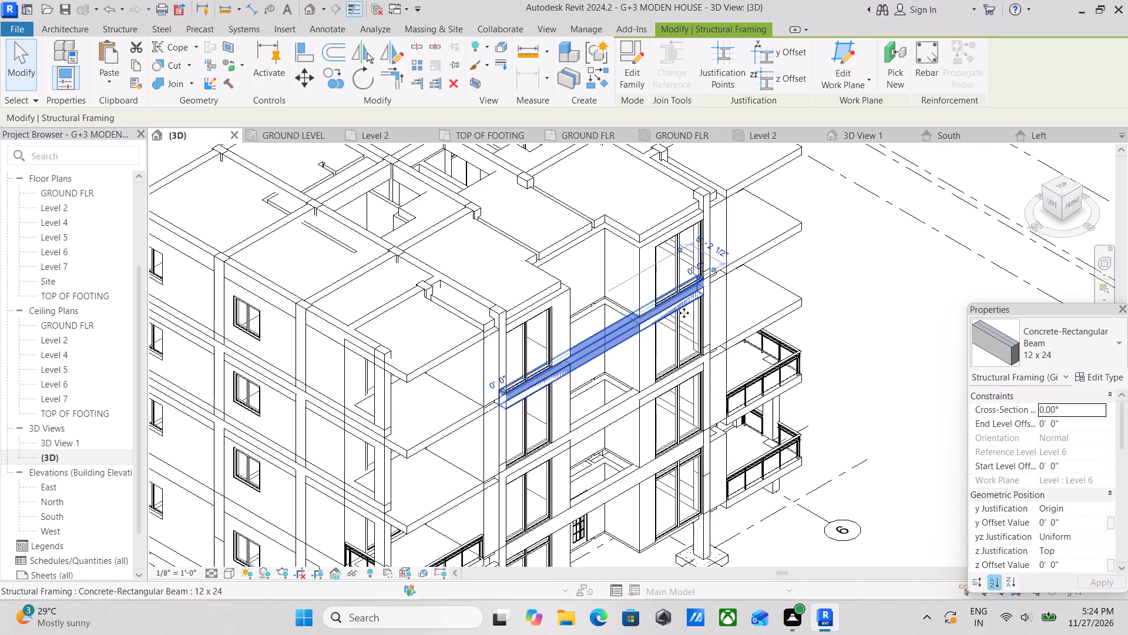
{"action": "scroll", "coordinate": [737, 295], "scroll_direction": "up", "scroll_amount": 3}
{"action": "scroll", "coordinate": [688, 295], "scroll_direction": "up", "scroll_amount": 3}
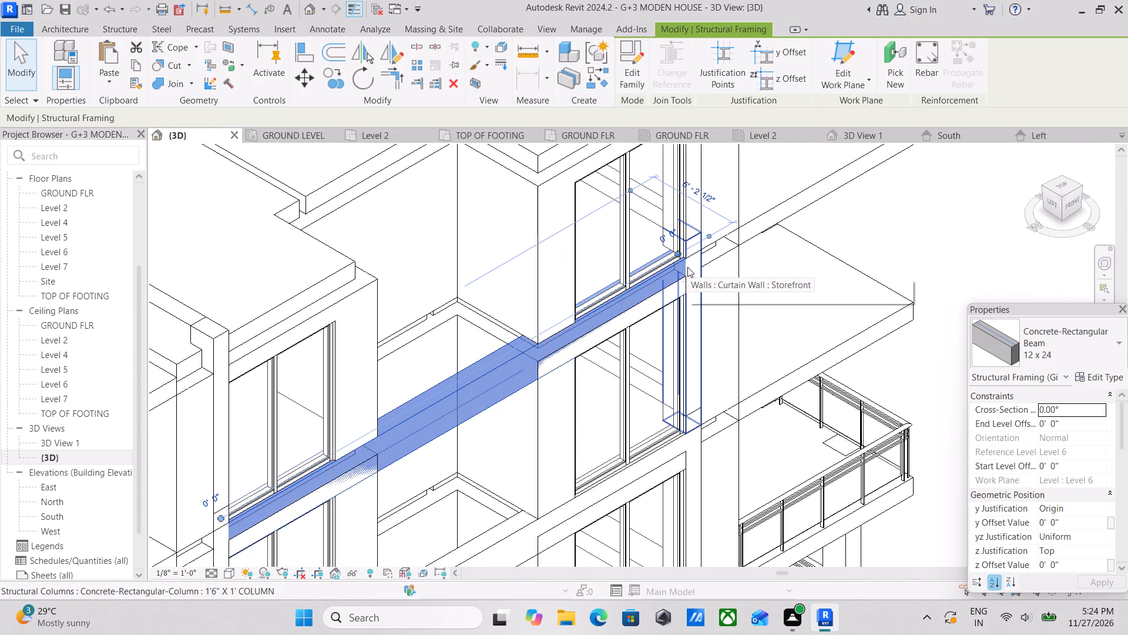
{"action": "scroll", "coordinate": [694, 264], "scroll_direction": "down", "scroll_amount": 3}
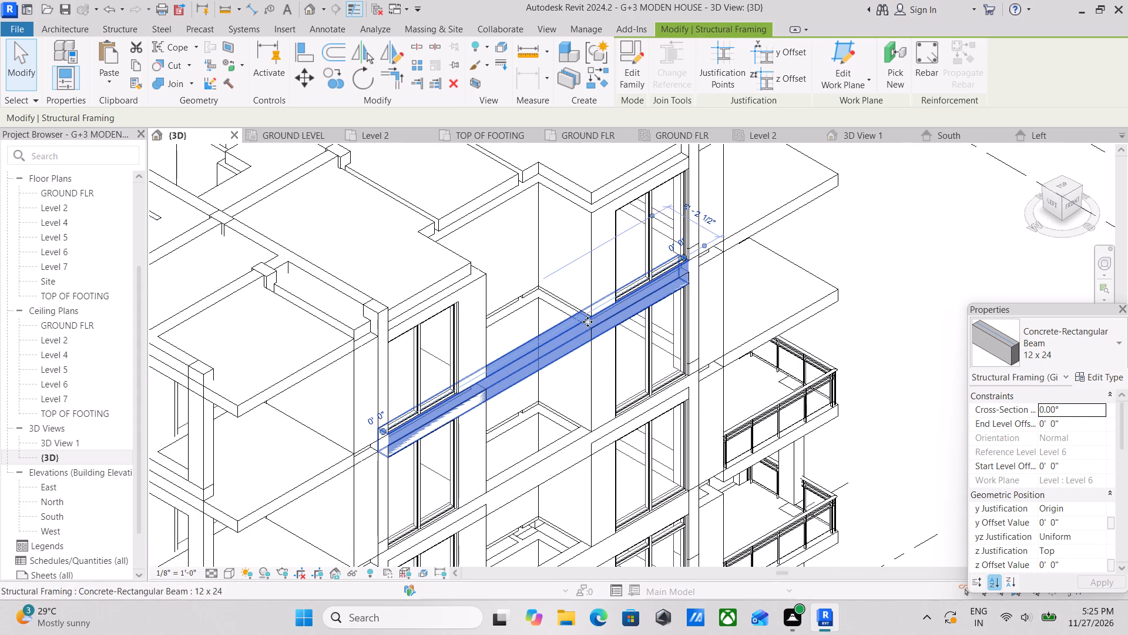
{"action": "scroll", "coordinate": [617, 305], "scroll_direction": "down", "scroll_amount": 2}
{"action": "scroll", "coordinate": [668, 273], "scroll_direction": "up", "scroll_amount": 3}
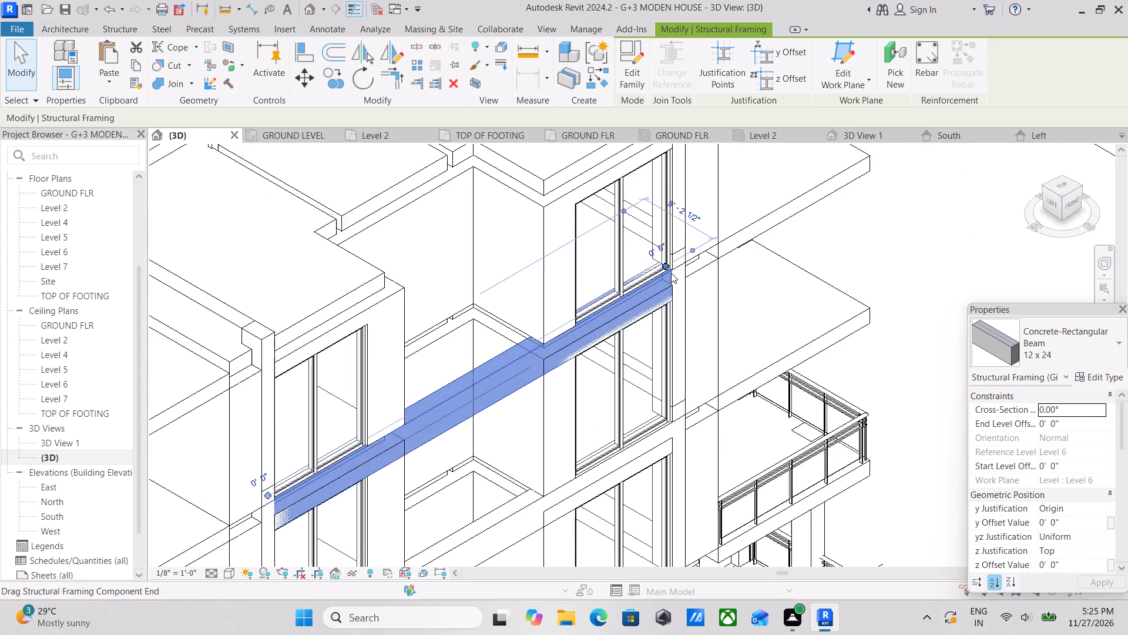
{"action": "scroll", "coordinate": [671, 273], "scroll_direction": "up", "scroll_amount": 8}
{"action": "left_click_drag", "start_coordinate": [660, 253], "coordinate": [378, 426]}
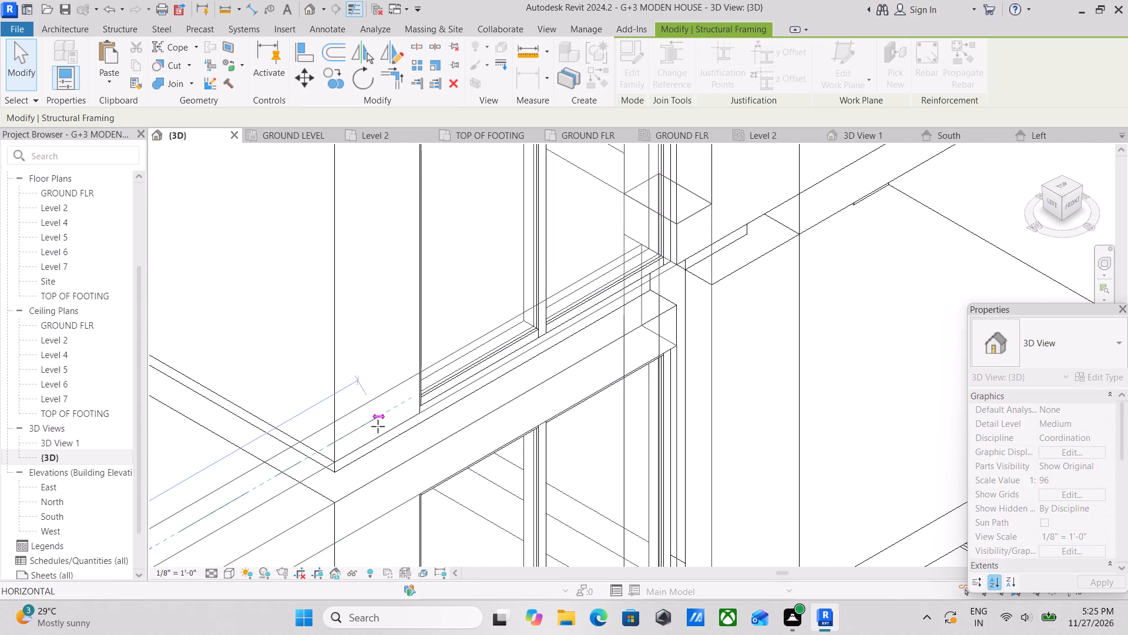
{"action": "left_click_drag", "start_coordinate": [378, 426], "coordinate": [340, 452]}
{"action": "scroll", "coordinate": [396, 395], "scroll_direction": "down", "scroll_amount": 3}
{"action": "middle_click_drag", "start_coordinate": [401, 393], "coordinate": [771, 290]}
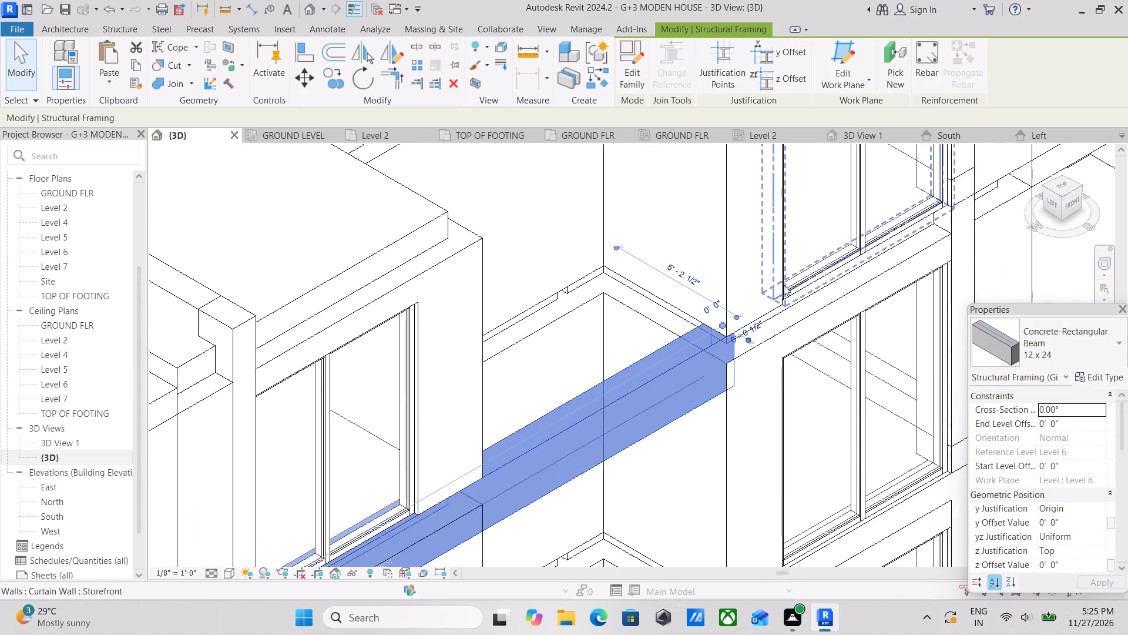
Shorten the same Level 6 beam to about 10'-4", ending at the near wall corner so it clears the recess.
{"action": "scroll", "coordinate": [782, 288], "scroll_direction": "down", "scroll_amount": 3}
{"action": "middle_click_drag", "start_coordinate": [779, 293], "coordinate": [794, 286]}
{"action": "left_click_drag", "start_coordinate": [753, 306], "coordinate": [750, 310]}
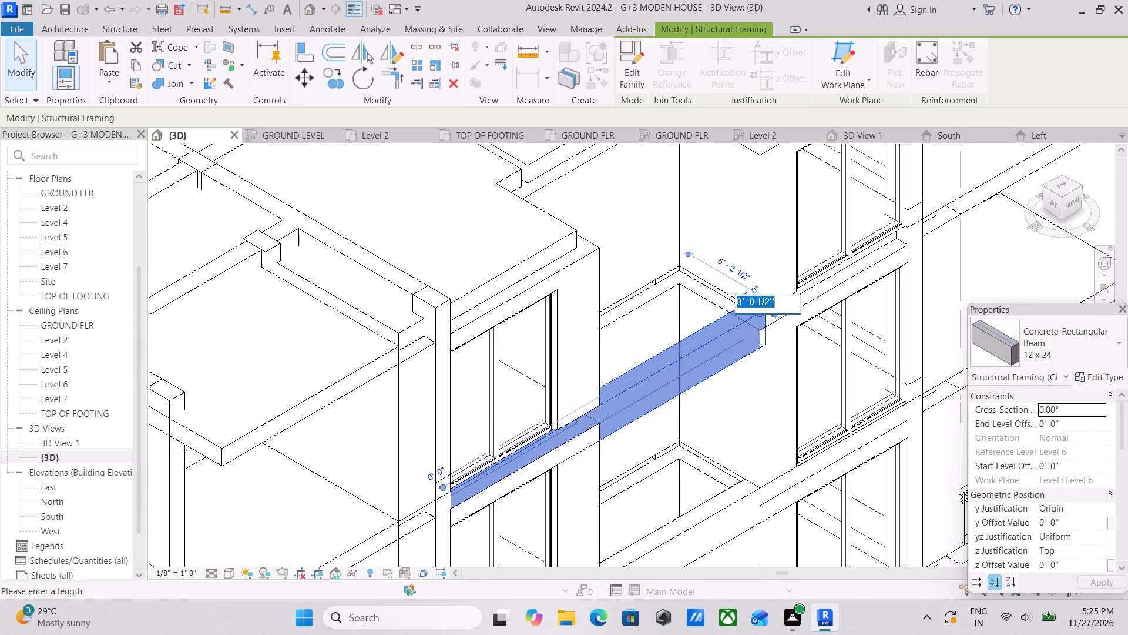
{"action": "left_click_drag", "start_coordinate": [750, 310], "coordinate": [748, 313]}
{"action": "scroll", "coordinate": [758, 318], "scroll_direction": "up", "scroll_amount": 15}
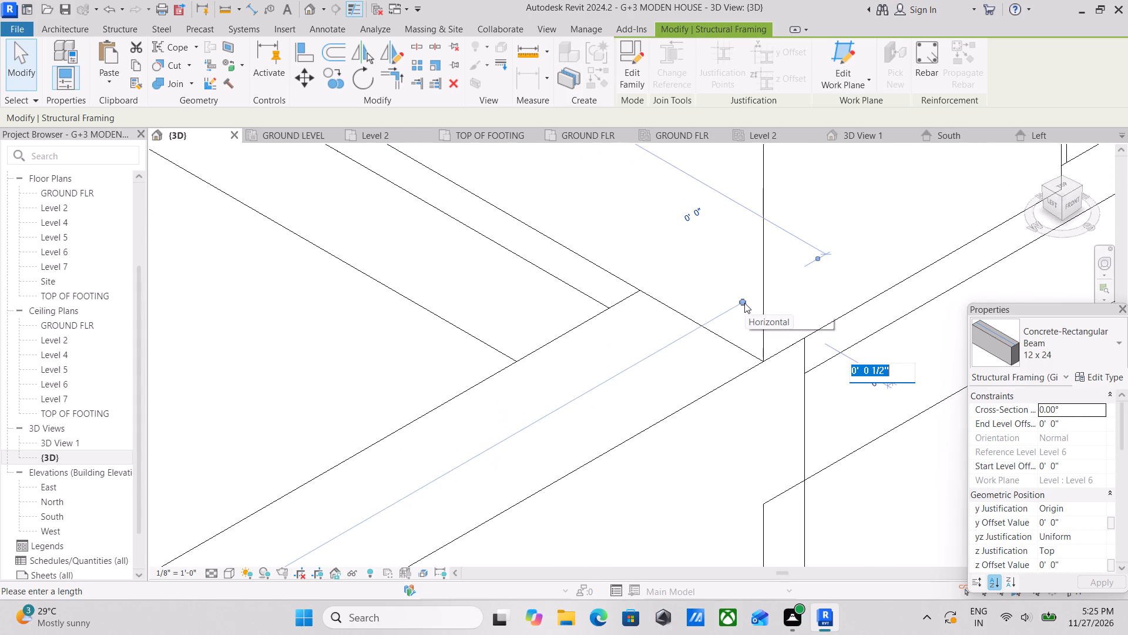
{"action": "left_click_drag", "start_coordinate": [743, 303], "coordinate": [736, 309]}
{"action": "scroll", "coordinate": [743, 300], "scroll_direction": "down", "scroll_amount": 10}
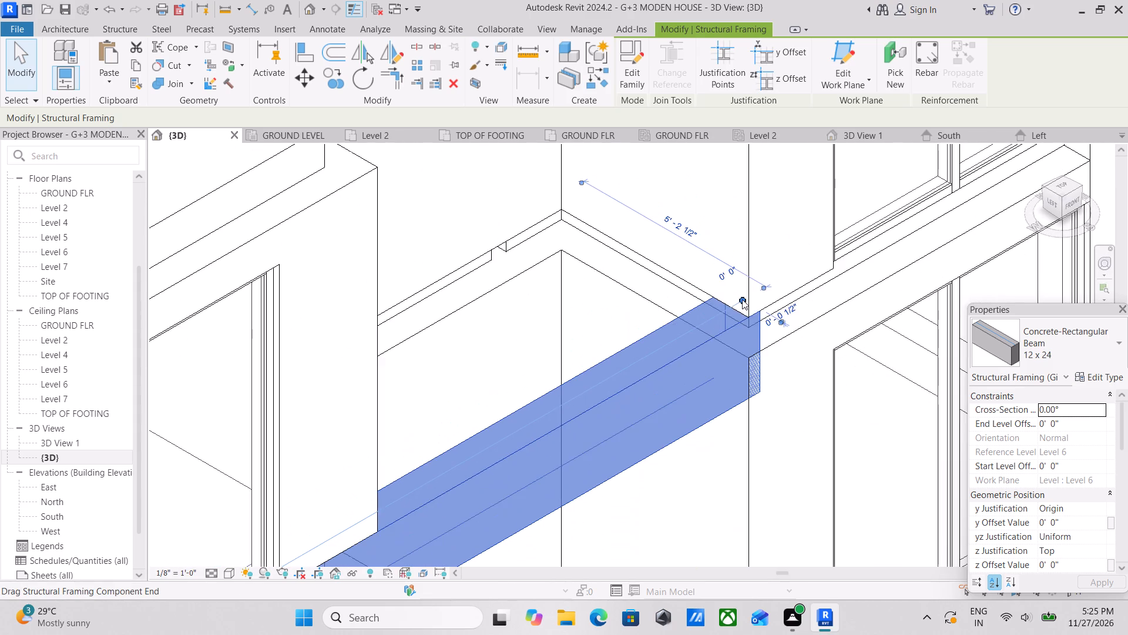
{"action": "left_click_drag", "start_coordinate": [741, 296], "coordinate": [444, 478]}
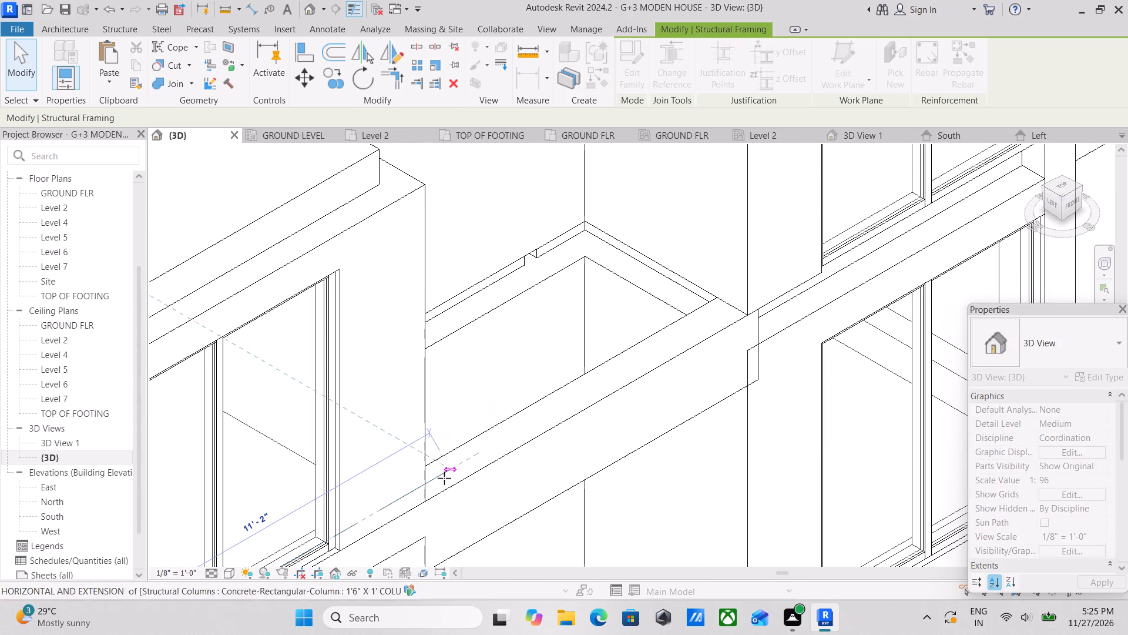
{"action": "left_click_drag", "start_coordinate": [444, 478], "coordinate": [427, 482]}
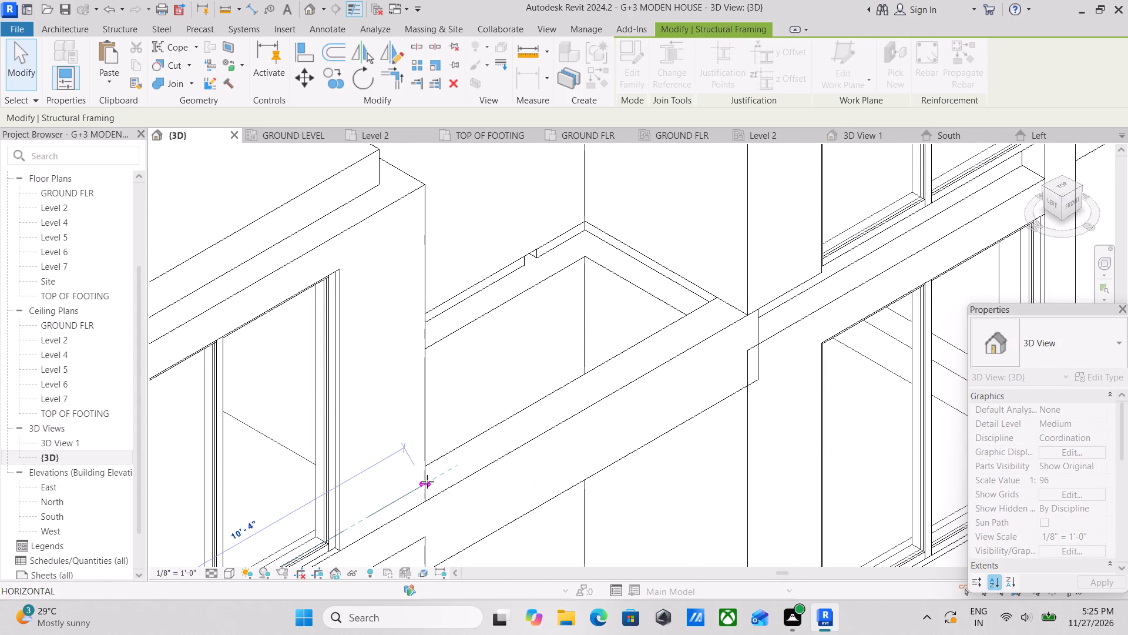
{"action": "left_click_drag", "start_coordinate": [427, 482], "coordinate": [428, 484]}
Examine the front facade straight on, comparing the shortened Level 6 beam with the Level 5 beam crossing the recess below it.
{"action": "scroll", "coordinate": [486, 402], "scroll_direction": "down", "scroll_amount": 2}
{"action": "middle_click_drag", "start_coordinate": [488, 401], "coordinate": [518, 369]}
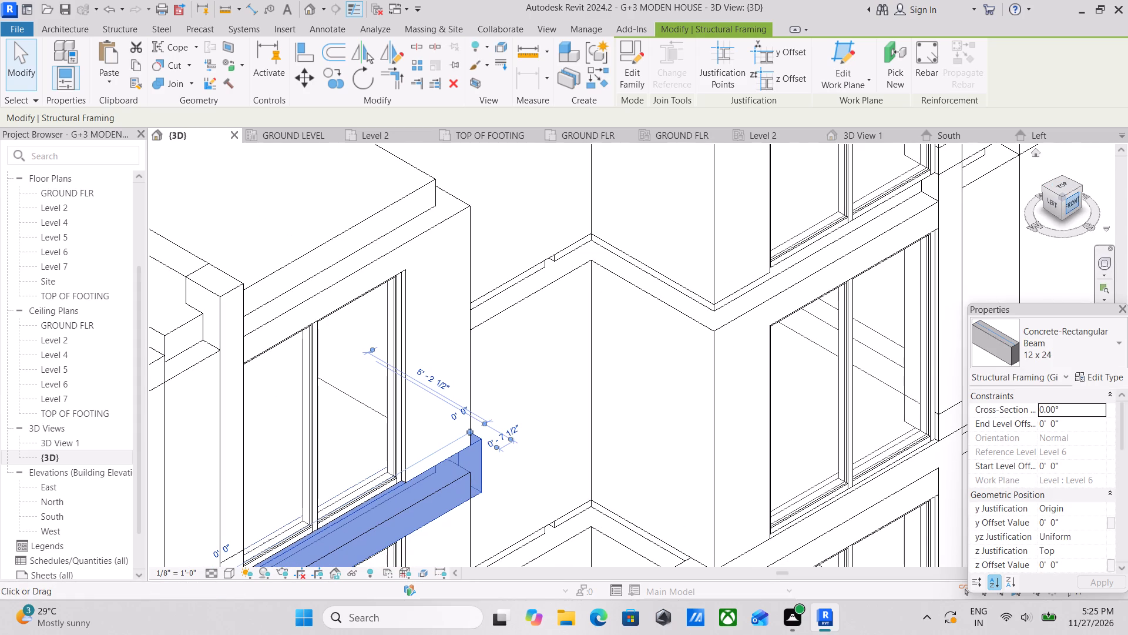
{"action": "left_click", "coordinate": [1073, 199]}
{"action": "scroll", "coordinate": [895, 259], "scroll_direction": "down", "scroll_amount": 4}
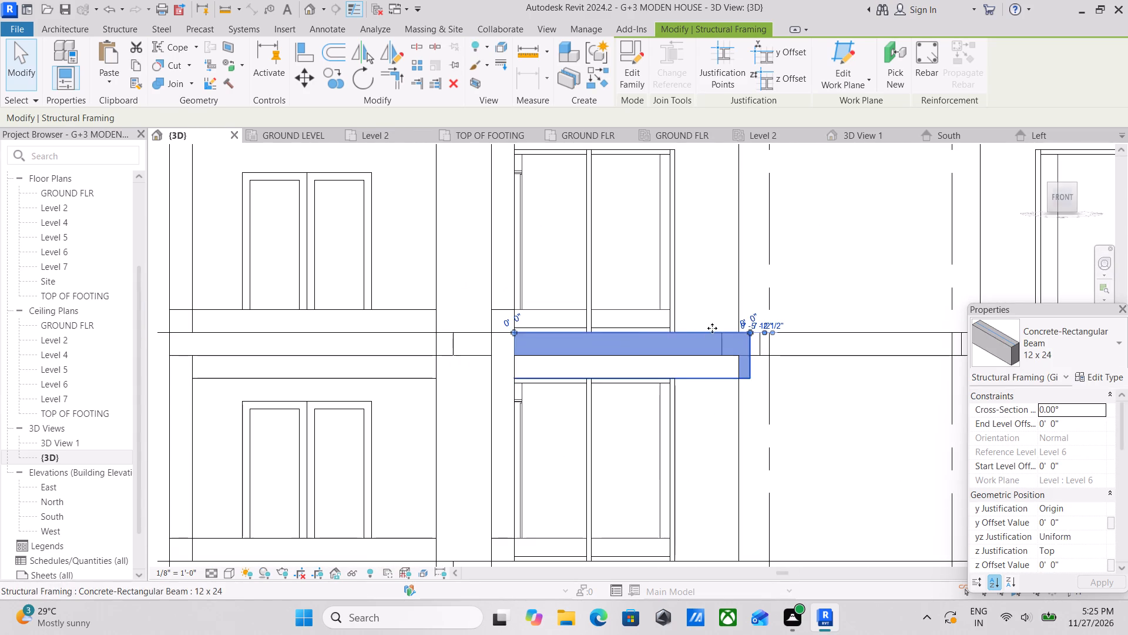
{"action": "scroll", "coordinate": [760, 350], "scroll_direction": "up", "scroll_amount": 7}
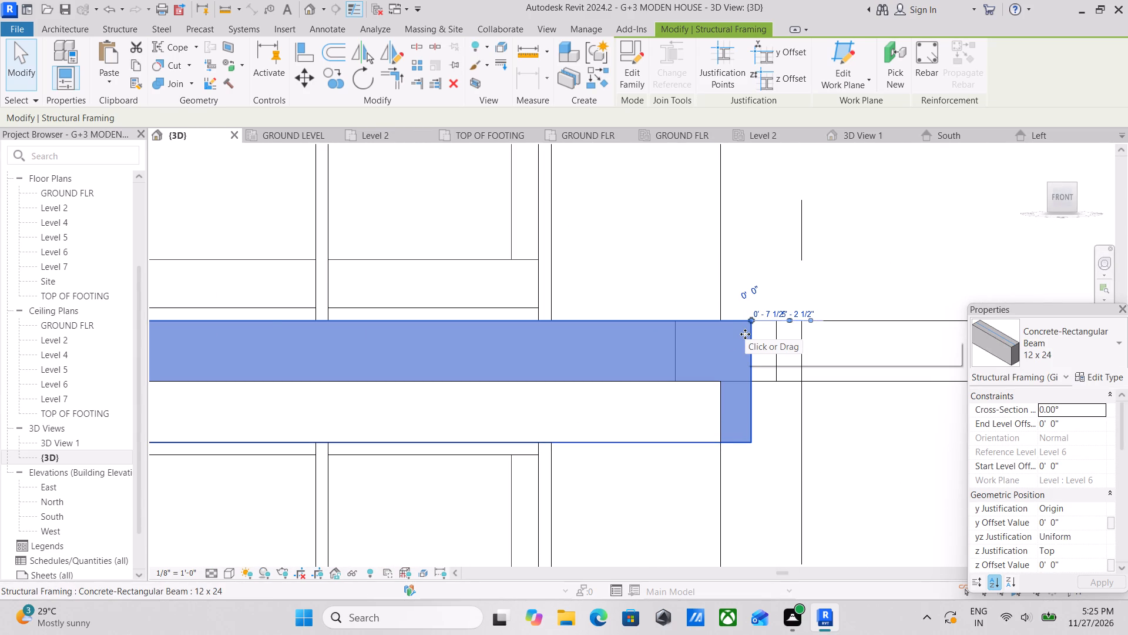
{"action": "scroll", "coordinate": [745, 334], "scroll_direction": "down", "scroll_amount": 2}
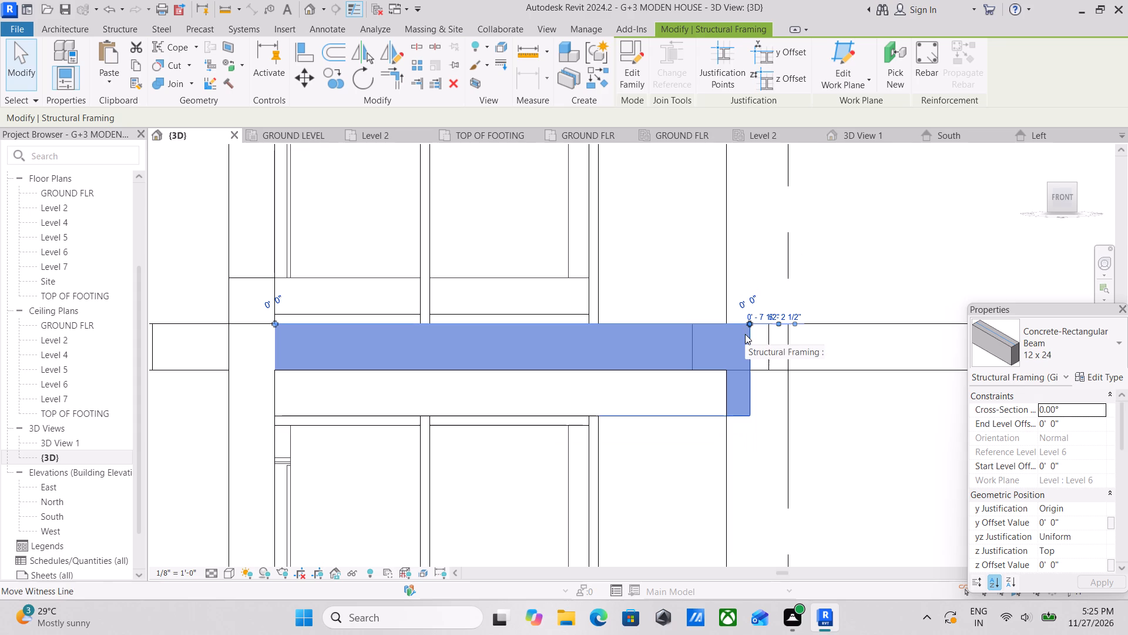
{"action": "scroll", "coordinate": [745, 334], "scroll_direction": "down", "scroll_amount": 11}
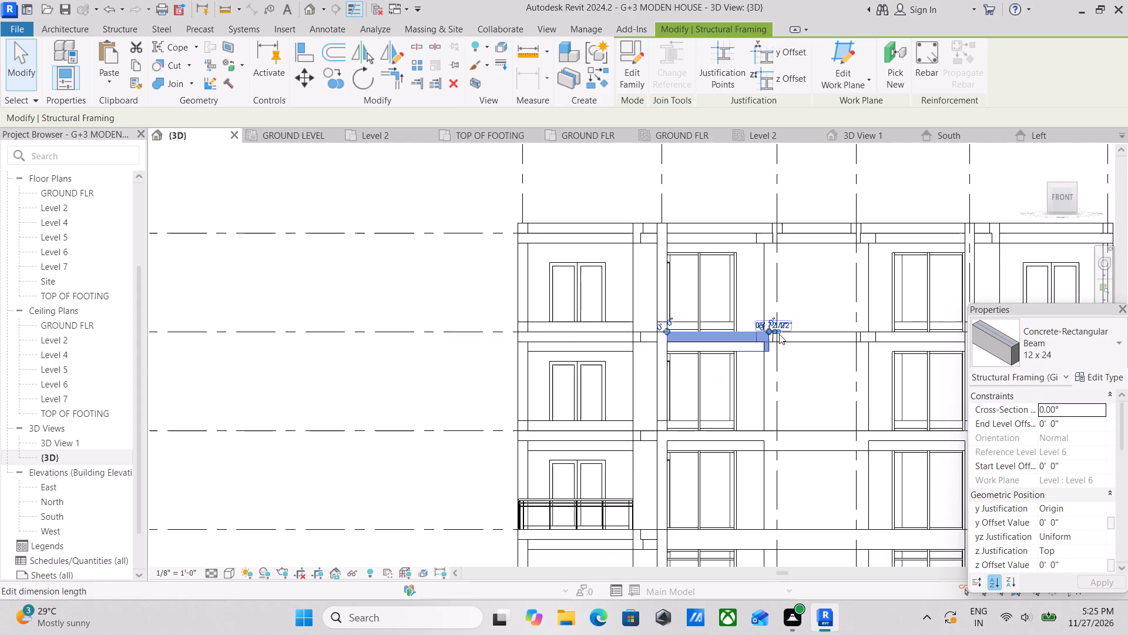
{"action": "middle_click_drag", "start_coordinate": [777, 335], "coordinate": [654, 254]}
{"action": "scroll", "coordinate": [654, 254], "scroll_direction": "down", "scroll_amount": 1}
{"action": "middle_click_drag", "start_coordinate": [660, 259], "coordinate": [579, 287]}
{"action": "scroll", "coordinate": [582, 289], "scroll_direction": "up", "scroll_amount": 1}
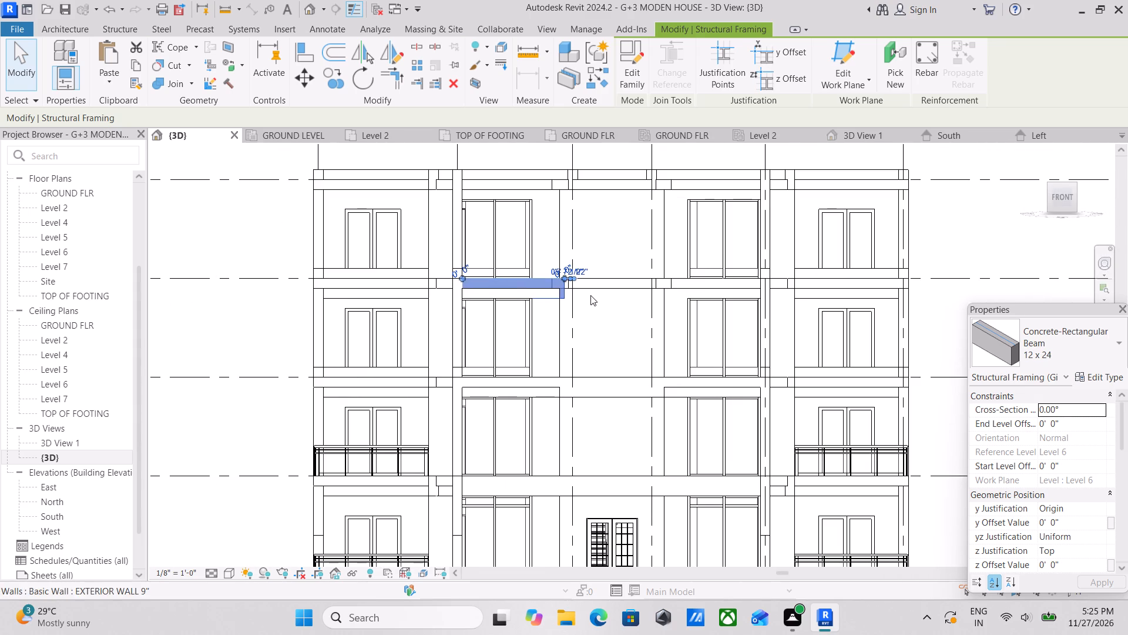
{"action": "middle_click_drag", "start_coordinate": [595, 295], "coordinate": [611, 341]}
{"action": "scroll", "coordinate": [572, 332], "scroll_direction": "up", "scroll_amount": 2}
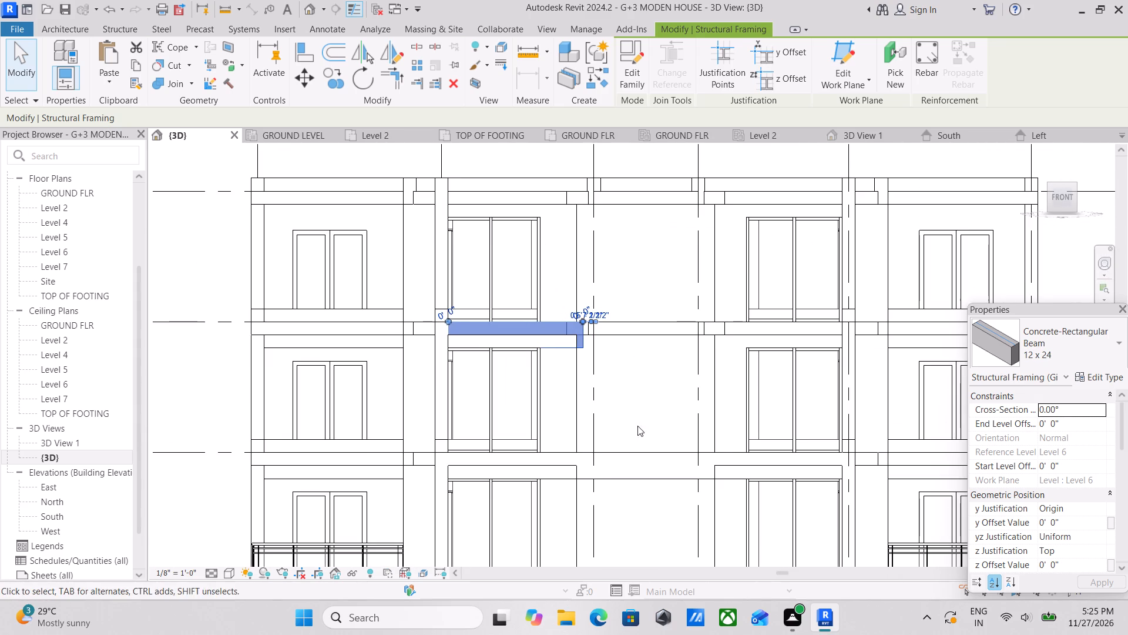
{"action": "left_click", "coordinate": [647, 474]}
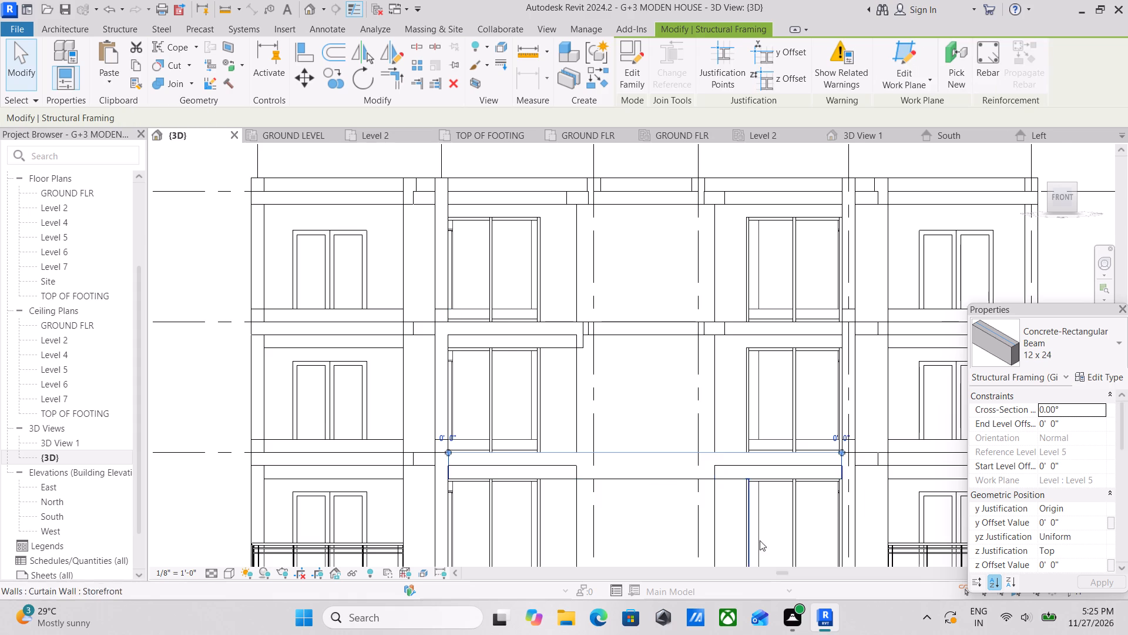
{"action": "scroll", "coordinate": [761, 539], "scroll_direction": "up", "scroll_amount": 2}
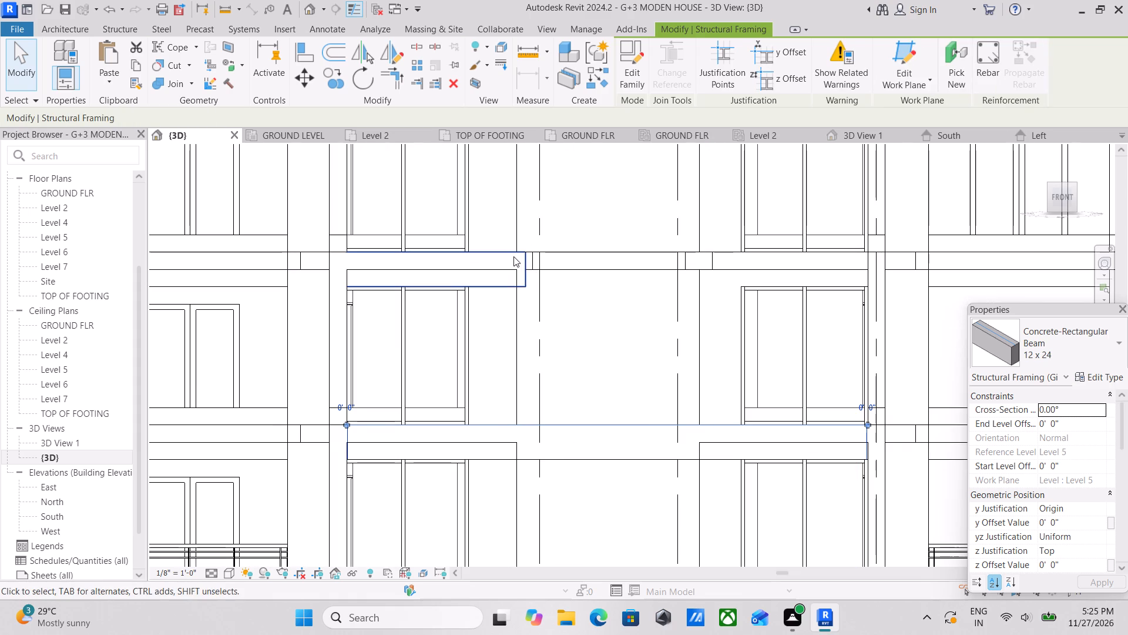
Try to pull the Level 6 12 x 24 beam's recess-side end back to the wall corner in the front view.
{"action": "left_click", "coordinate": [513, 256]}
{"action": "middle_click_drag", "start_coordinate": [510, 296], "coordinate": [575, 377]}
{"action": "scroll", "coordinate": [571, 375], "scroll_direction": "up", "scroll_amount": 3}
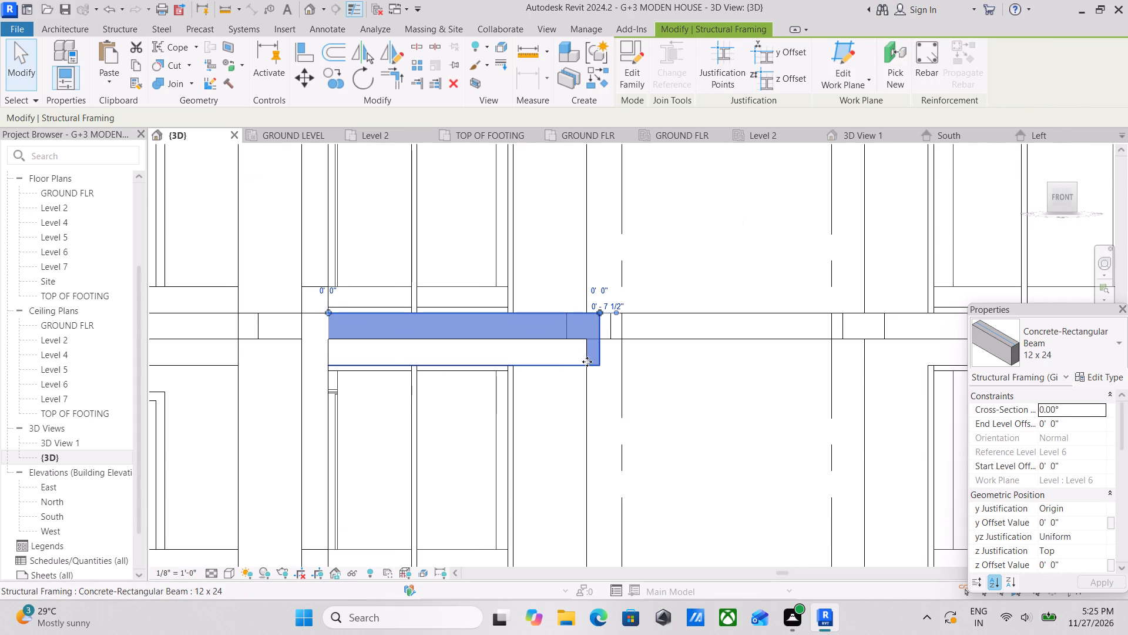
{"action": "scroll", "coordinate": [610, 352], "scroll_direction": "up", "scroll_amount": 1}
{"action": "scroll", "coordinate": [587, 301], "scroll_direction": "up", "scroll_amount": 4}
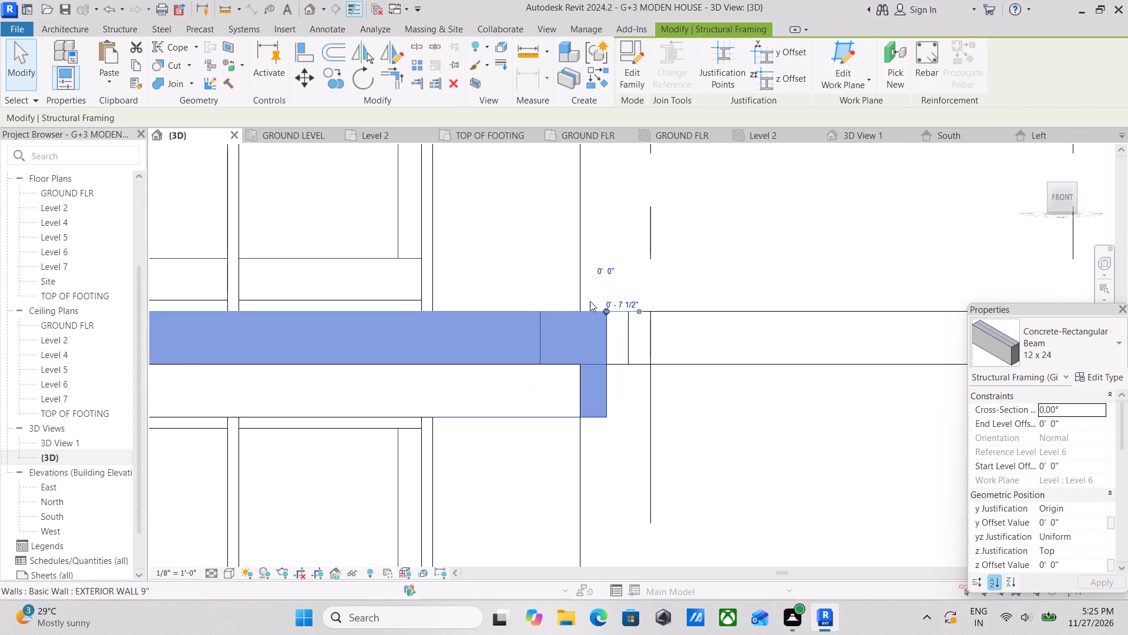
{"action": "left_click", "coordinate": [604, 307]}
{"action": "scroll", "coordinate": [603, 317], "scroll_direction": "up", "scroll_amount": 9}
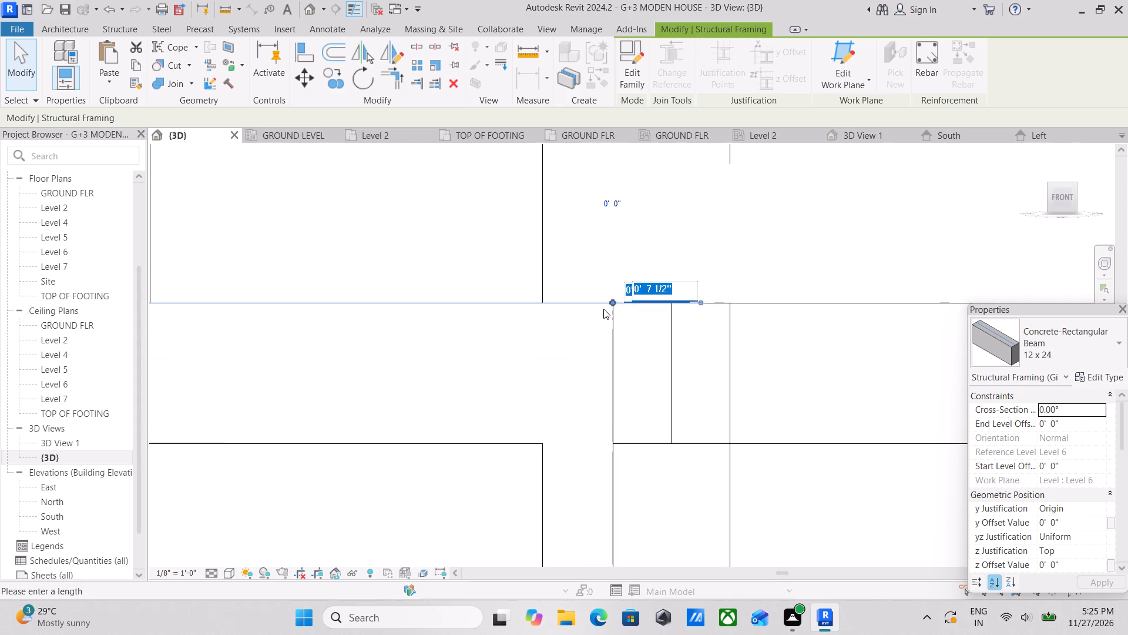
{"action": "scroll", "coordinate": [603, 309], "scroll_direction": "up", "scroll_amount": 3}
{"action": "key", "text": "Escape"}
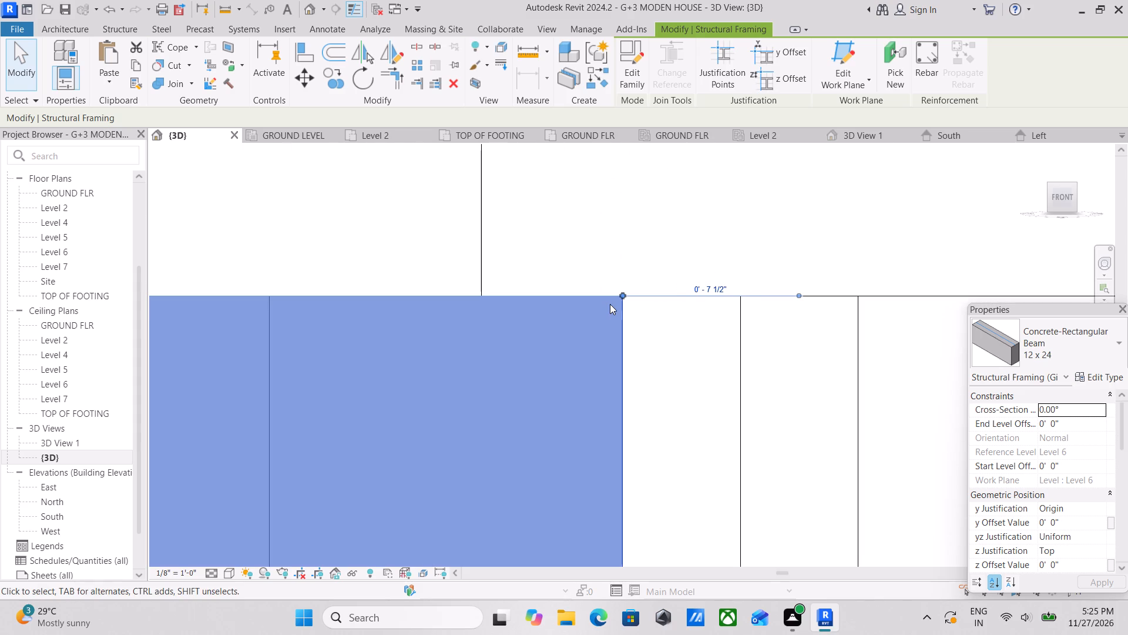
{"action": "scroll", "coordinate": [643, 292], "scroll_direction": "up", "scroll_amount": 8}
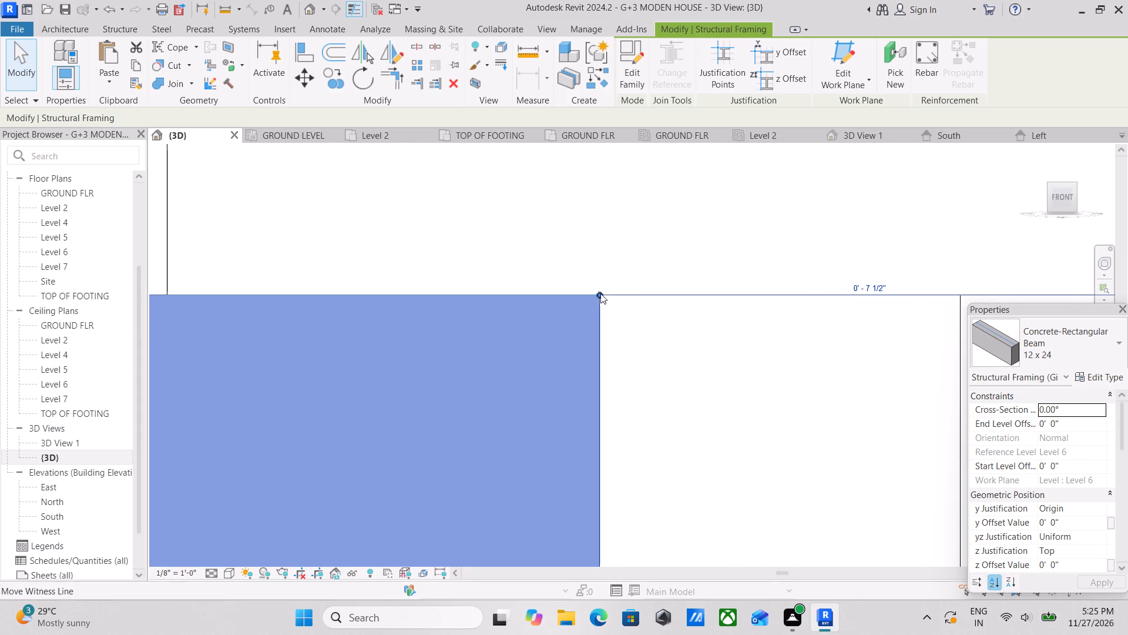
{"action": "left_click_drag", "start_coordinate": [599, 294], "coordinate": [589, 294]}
Examine the Level 6 beam's recess-side end against the wall corner in the front view.
{"action": "scroll", "coordinate": [603, 299], "scroll_direction": "down", "scroll_amount": 3}
{"action": "middle_click_drag", "start_coordinate": [605, 300], "coordinate": [853, 305]}
{"action": "scroll", "coordinate": [826, 309], "scroll_direction": "down", "scroll_amount": 5}
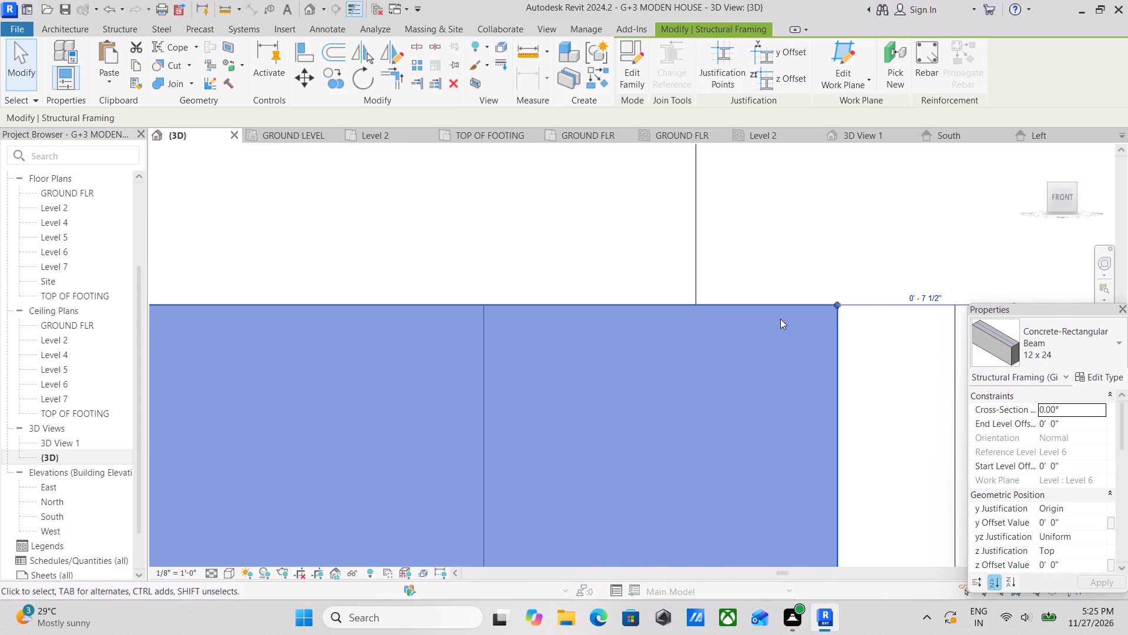
{"action": "scroll", "coordinate": [729, 319], "scroll_direction": "down", "scroll_amount": 2}
{"action": "middle_click_drag", "start_coordinate": [731, 318], "coordinate": [815, 310]}
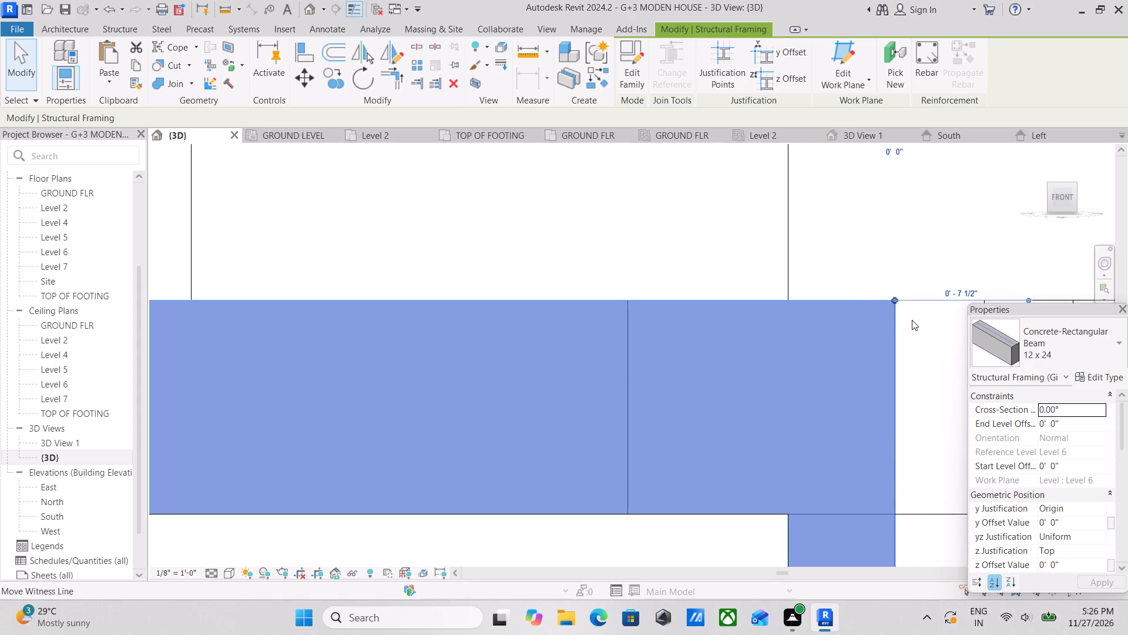
{"action": "scroll", "coordinate": [912, 320], "scroll_direction": "up", "scroll_amount": 2}
{"action": "scroll", "coordinate": [911, 319], "scroll_direction": "down", "scroll_amount": 2}
{"action": "middle_click_drag", "start_coordinate": [910, 318], "coordinate": [875, 297]}
{"action": "scroll", "coordinate": [876, 298], "scroll_direction": "down", "scroll_amount": 1}
{"action": "scroll", "coordinate": [875, 297], "scroll_direction": "up", "scroll_amount": 1}
{"action": "scroll", "coordinate": [869, 291], "scroll_direction": "down", "scroll_amount": 6}
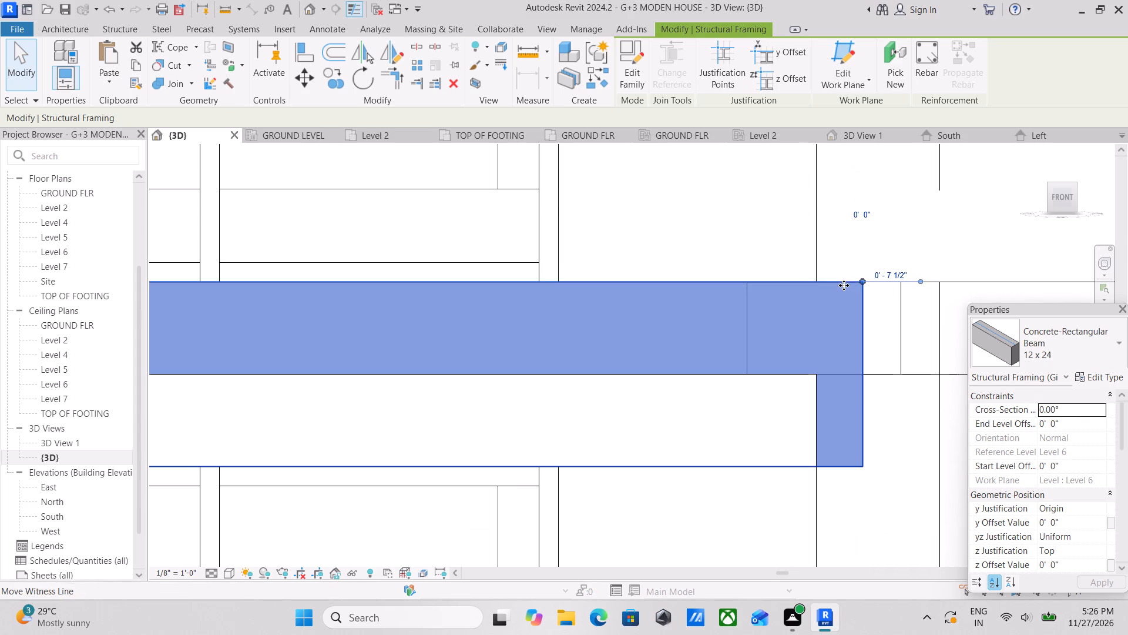
{"action": "middle_click_drag", "start_coordinate": [653, 253], "coordinate": [703, 316]}
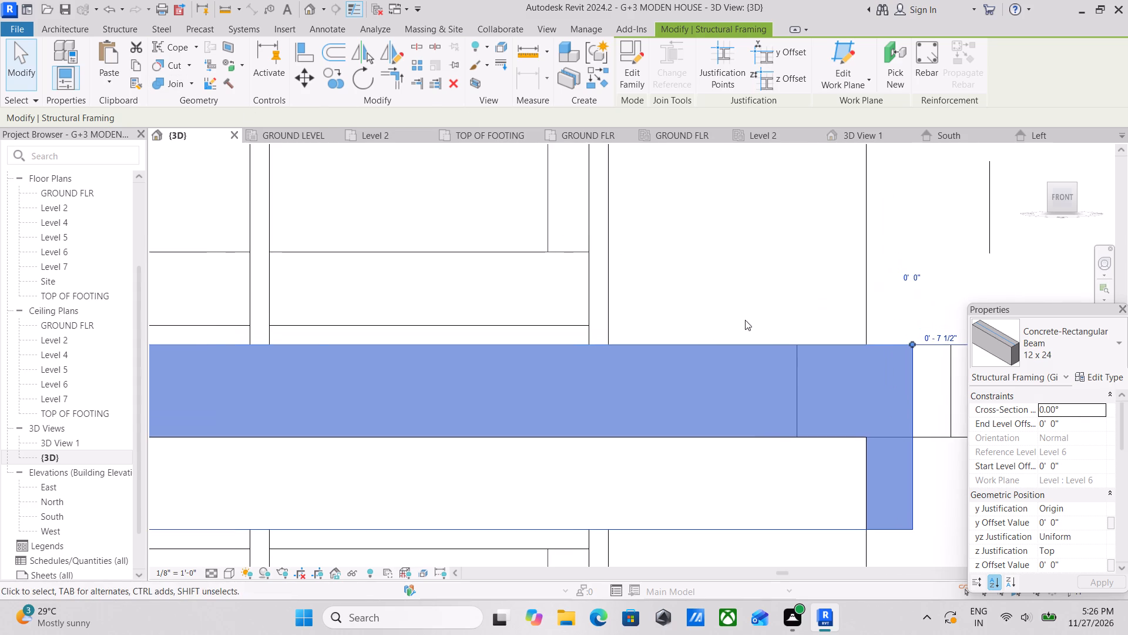
{"action": "scroll", "coordinate": [781, 328], "scroll_direction": "down", "scroll_amount": 2}
{"action": "scroll", "coordinate": [883, 373], "scroll_direction": "down", "scroll_amount": 2}
{"action": "middle_click_drag", "start_coordinate": [884, 373], "coordinate": [860, 365]}
{"action": "scroll", "coordinate": [859, 343], "scroll_direction": "up", "scroll_amount": 2}
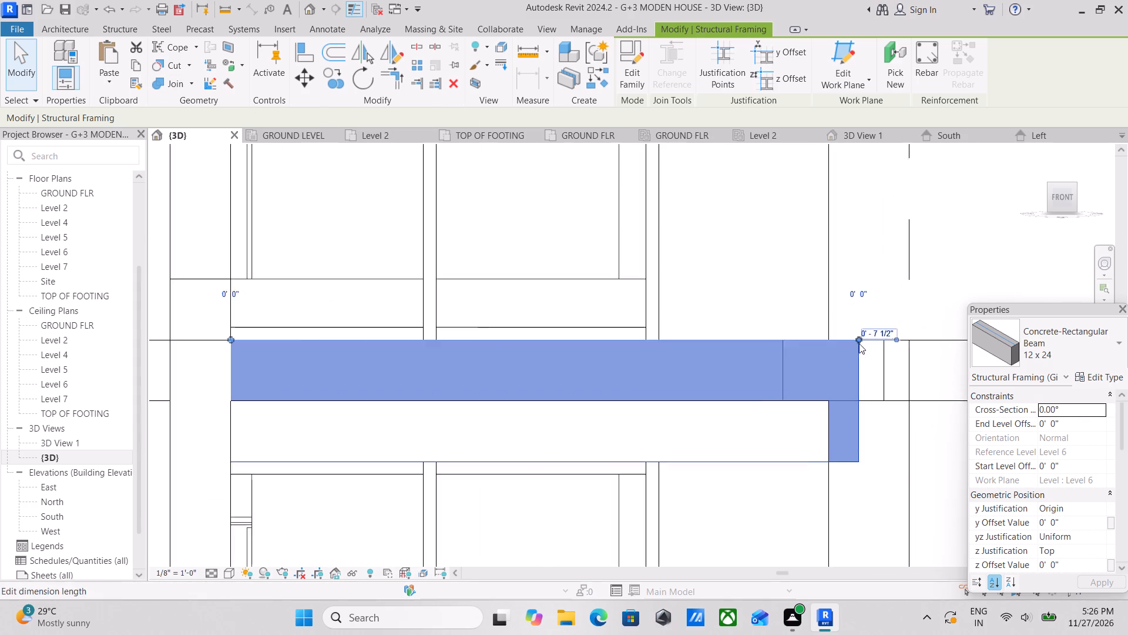
{"action": "scroll", "coordinate": [859, 343], "scroll_direction": "up", "scroll_amount": 5}
{"action": "left_click", "coordinate": [861, 337]}
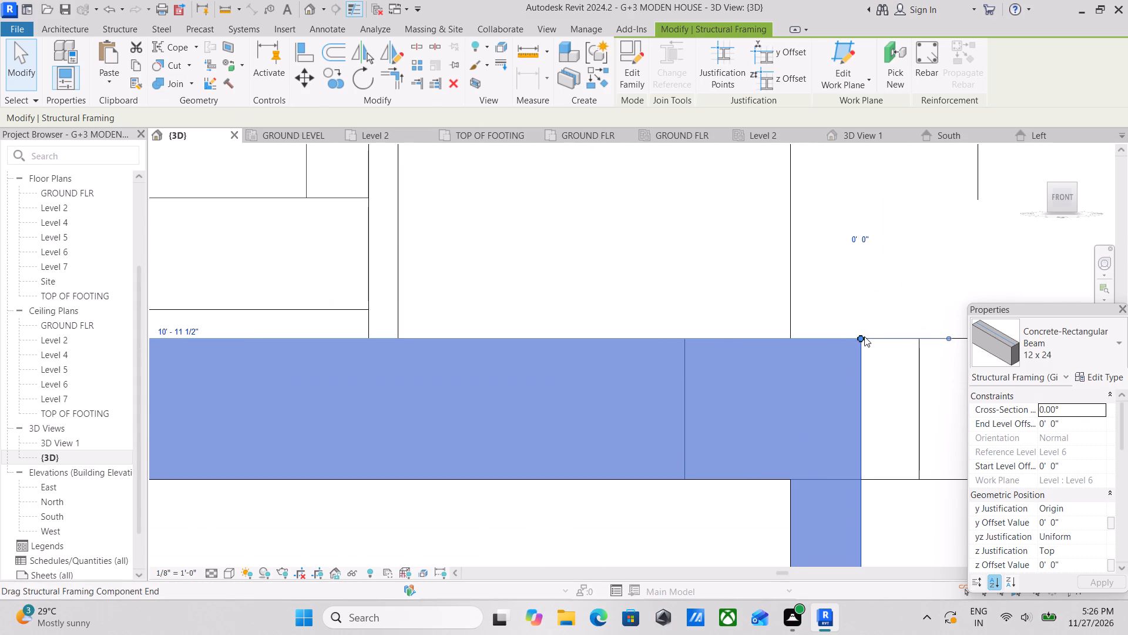
{"action": "scroll", "coordinate": [864, 336], "scroll_direction": "down", "scroll_amount": 1}
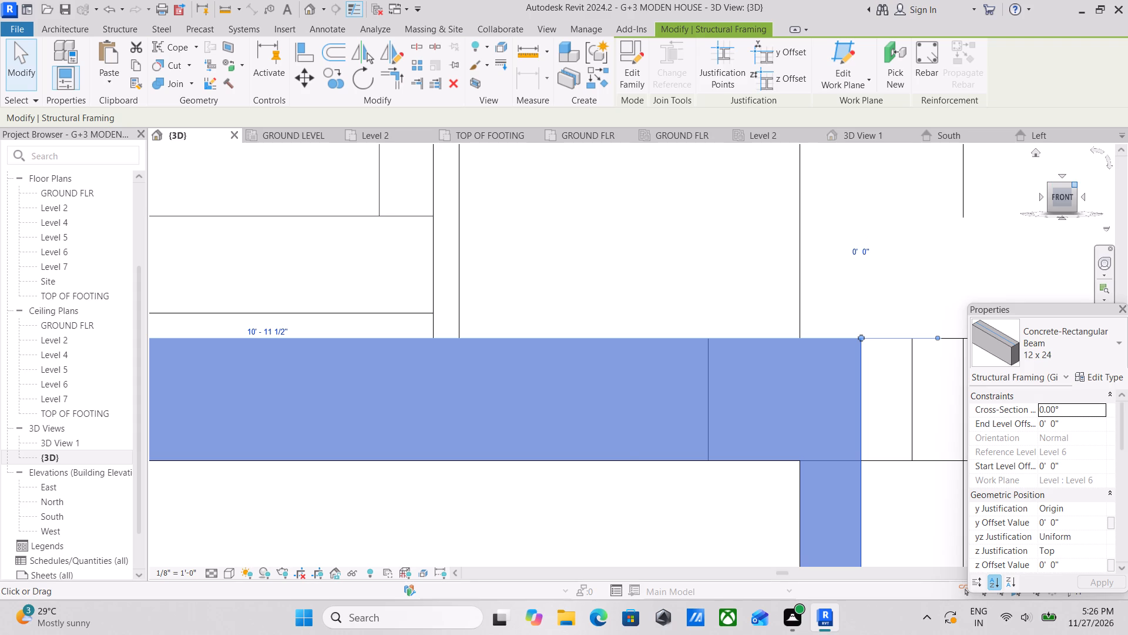
From the front-right corner, shorten the Level 6 12 x 24 beam to about 10'-4", ending flush with the recess's near wall corner.
{"action": "left_click", "coordinate": [1077, 183]}
{"action": "middle_click_drag", "start_coordinate": [844, 334], "coordinate": [913, 275]}
{"action": "scroll", "coordinate": [834, 401], "scroll_direction": "up", "scroll_amount": 2}
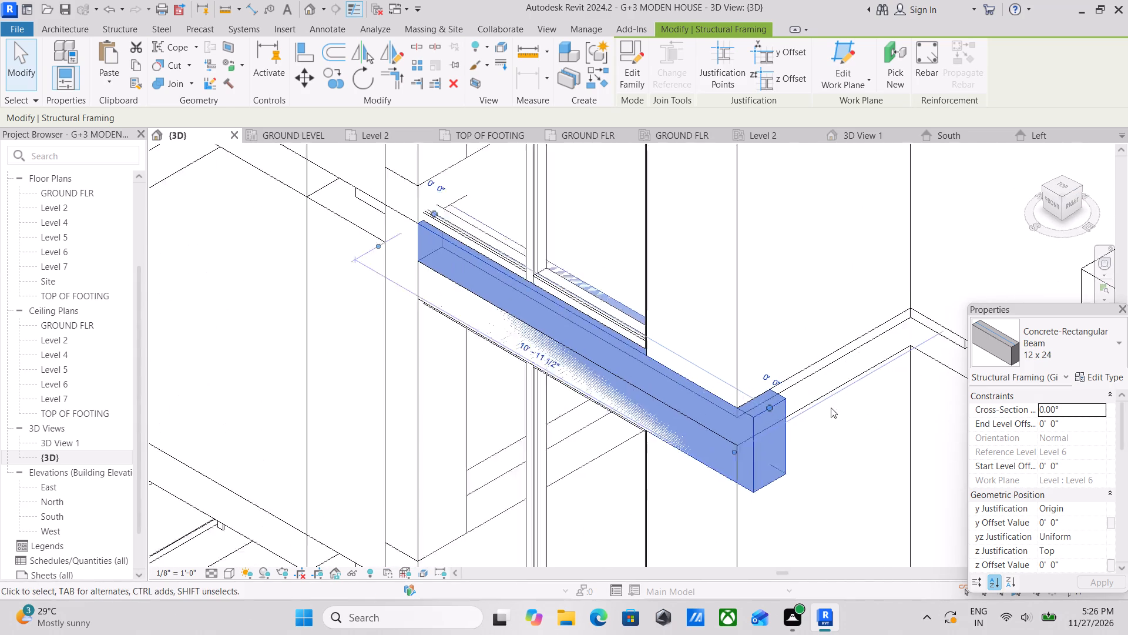
{"action": "scroll", "coordinate": [831, 407], "scroll_direction": "up", "scroll_amount": 1}
{"action": "scroll", "coordinate": [683, 425], "scroll_direction": "up", "scroll_amount": 4}
{"action": "scroll", "coordinate": [804, 400], "scroll_direction": "up", "scroll_amount": 2}
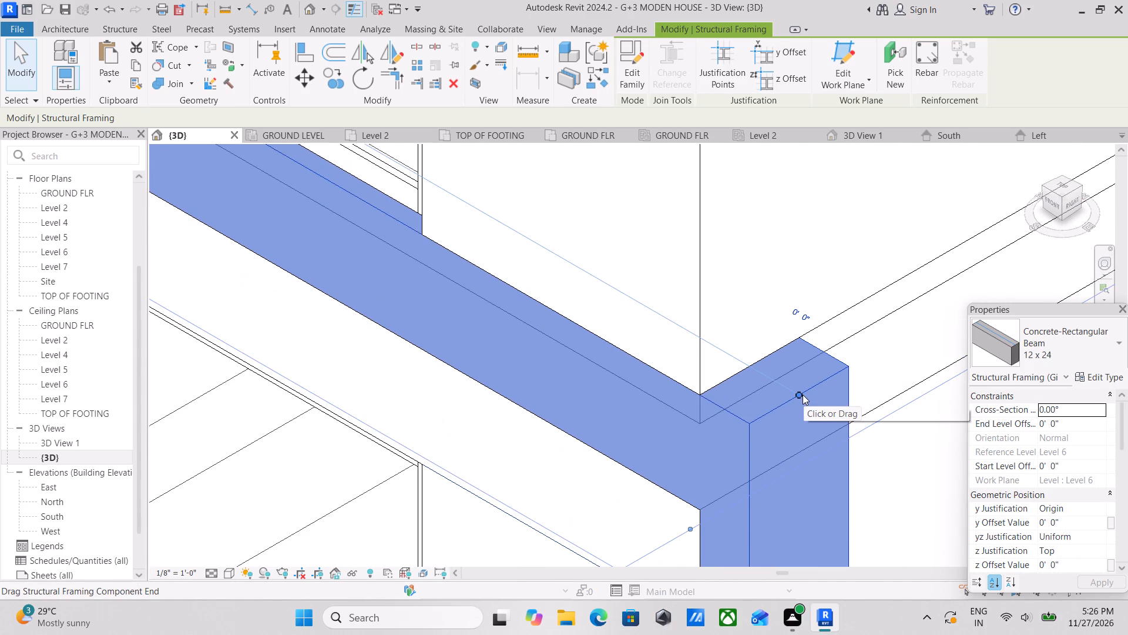
{"action": "left_click_drag", "start_coordinate": [798, 392], "coordinate": [767, 377]}
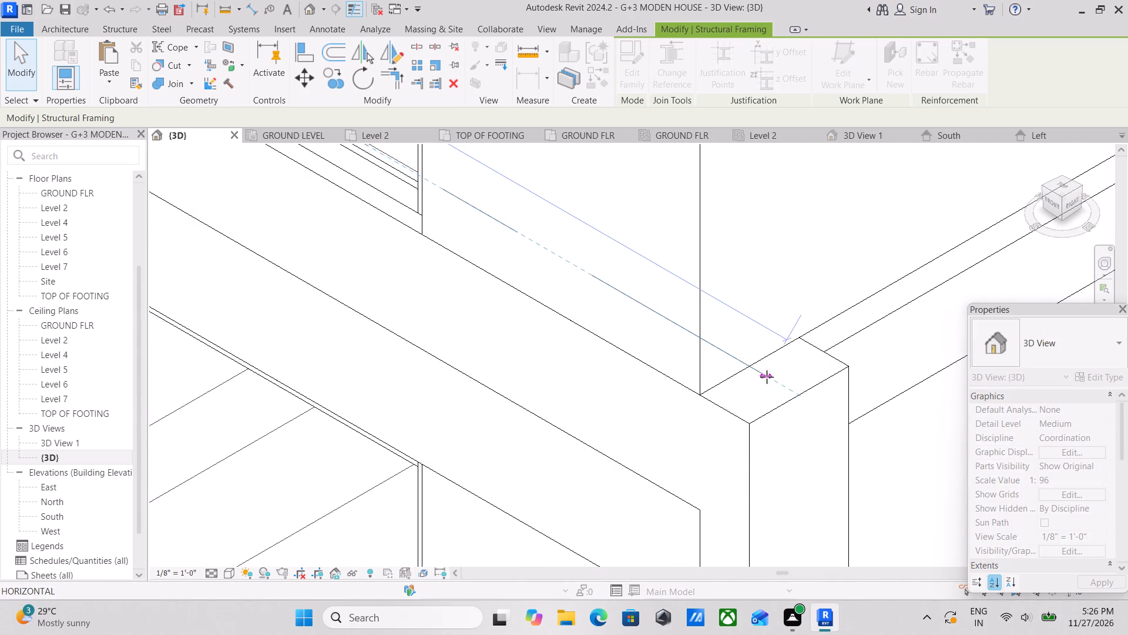
{"action": "left_click_drag", "start_coordinate": [767, 377], "coordinate": [749, 369]}
{"action": "scroll", "coordinate": [754, 368], "scroll_direction": "down", "scroll_amount": 4}
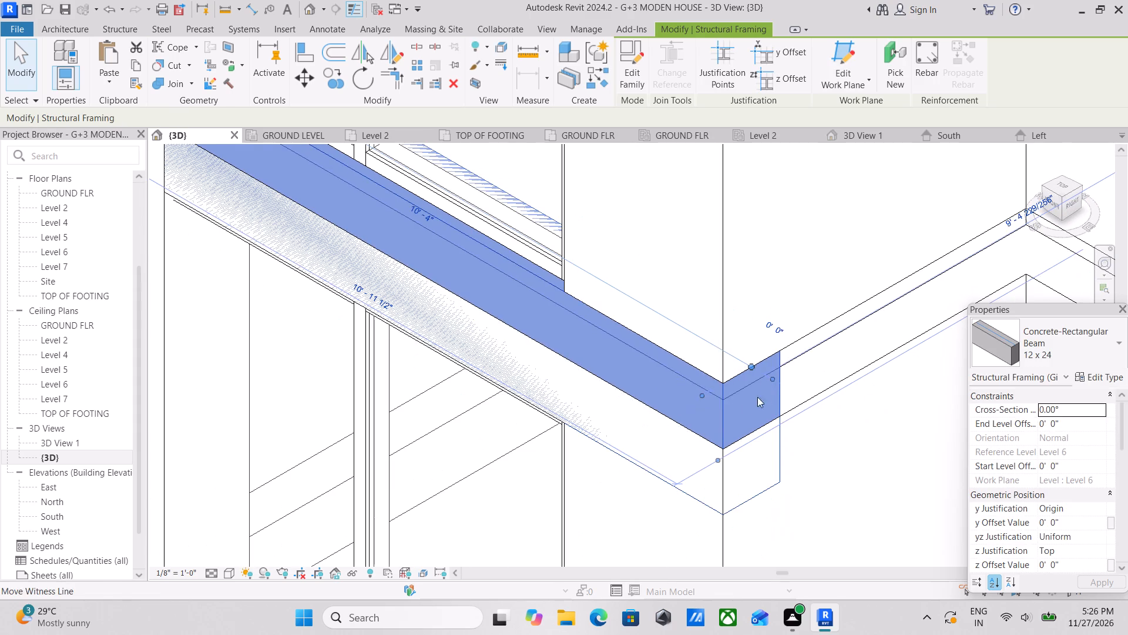
Pull the far end of the Level 5 12 x 24 front beam back across the recess to its near wall corner.
{"action": "scroll", "coordinate": [836, 276], "scroll_direction": "down", "scroll_amount": 3}
{"action": "scroll", "coordinate": [1023, 233], "scroll_direction": "down", "scroll_amount": 2}
{"action": "middle_click", "coordinate": [904, 148]}
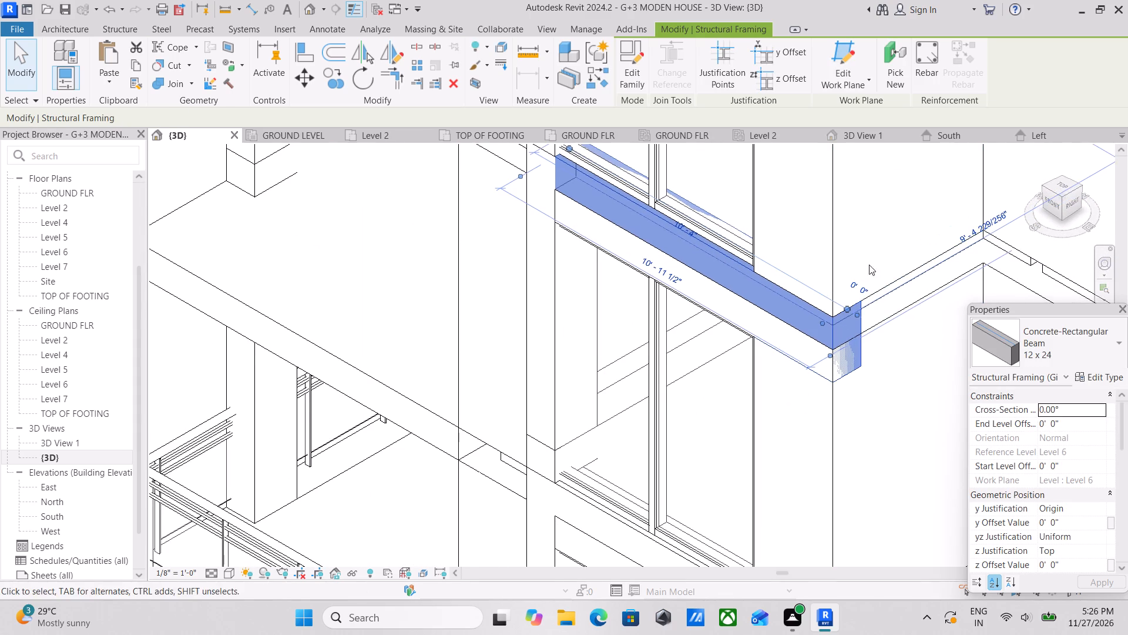
{"action": "scroll", "coordinate": [854, 285], "scroll_direction": "down", "scroll_amount": 3}
{"action": "middle_click_drag", "start_coordinate": [850, 284], "coordinate": [824, 173]}
{"action": "middle_click_drag", "start_coordinate": [788, 357], "coordinate": [716, 242]}
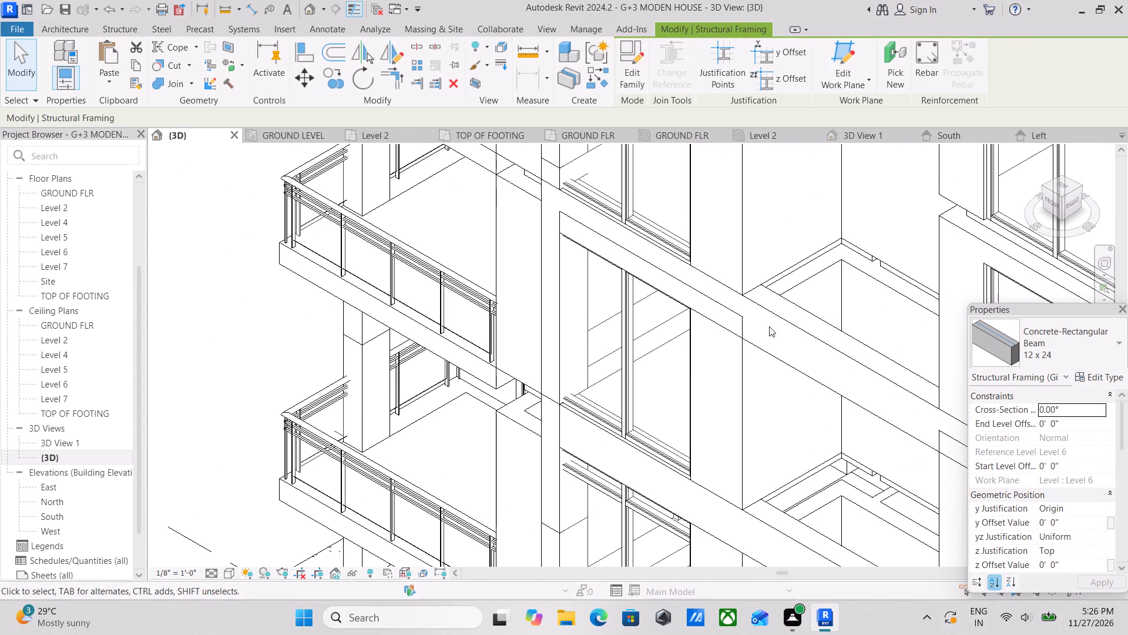
{"action": "left_click", "coordinate": [785, 323]}
{"action": "scroll", "coordinate": [785, 323], "scroll_direction": "down", "scroll_amount": 1}
{"action": "middle_click_drag", "start_coordinate": [785, 323], "coordinate": [690, 258]}
{"action": "scroll", "coordinate": [811, 307], "scroll_direction": "down", "scroll_amount": 1}
{"action": "middle_click_drag", "start_coordinate": [807, 307], "coordinate": [701, 263]}
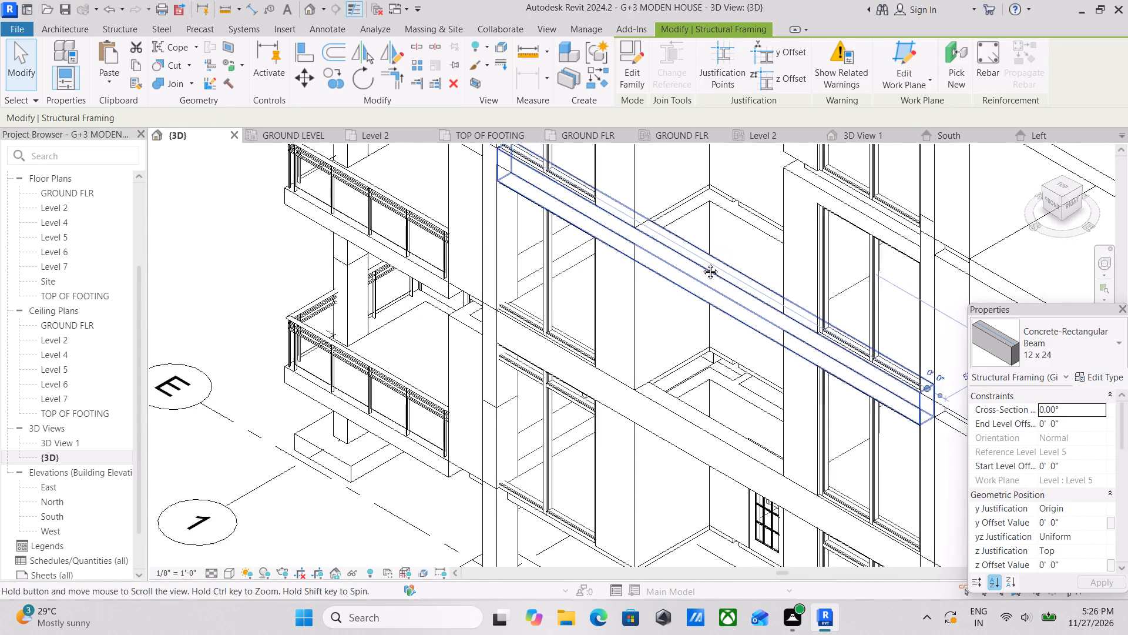
{"action": "middle_click_drag", "start_coordinate": [701, 263], "coordinate": [592, 228]}
{"action": "scroll", "coordinate": [685, 299], "scroll_direction": "down", "scroll_amount": 1}
{"action": "middle_click_drag", "start_coordinate": [685, 299], "coordinate": [748, 357]}
{"action": "middle_click_drag", "start_coordinate": [643, 331], "coordinate": [714, 415]}
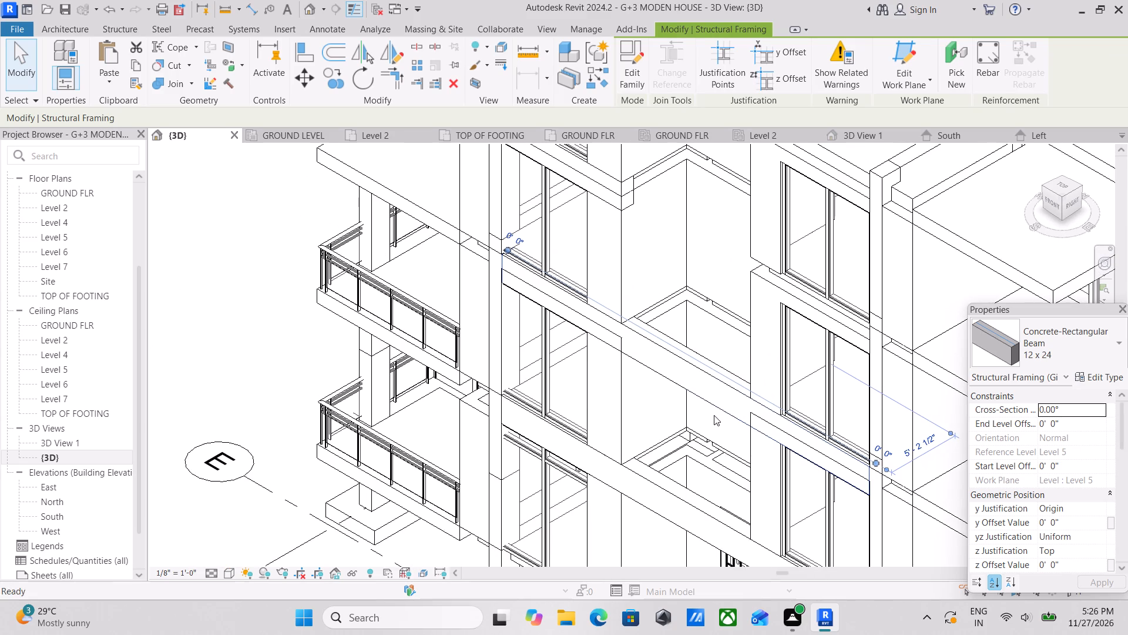
{"action": "scroll", "coordinate": [870, 478], "scroll_direction": "up", "scroll_amount": 1}
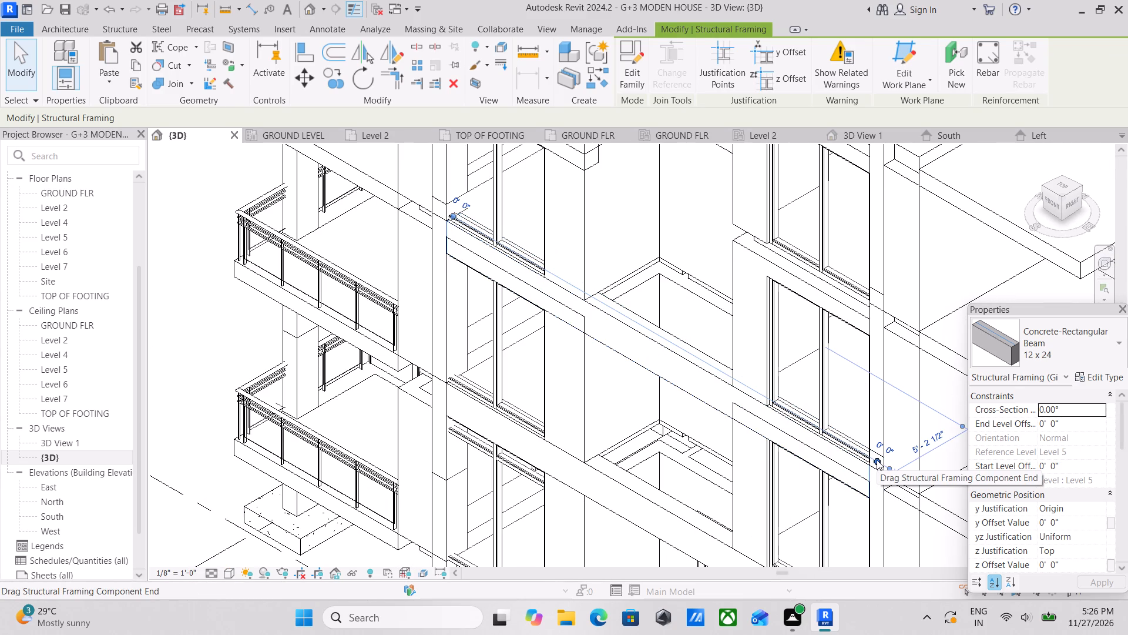
{"action": "scroll", "coordinate": [877, 460], "scroll_direction": "up", "scroll_amount": 2}
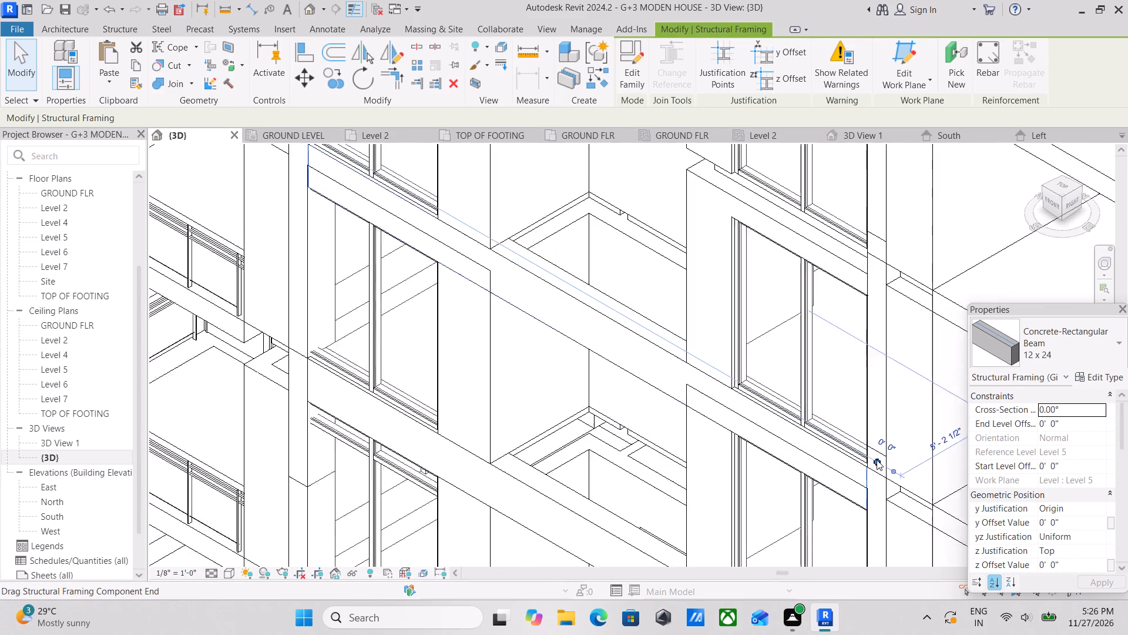
{"action": "scroll", "coordinate": [877, 460], "scroll_direction": "up", "scroll_amount": 1}
{"action": "left_click_drag", "start_coordinate": [878, 459], "coordinate": [877, 459]}
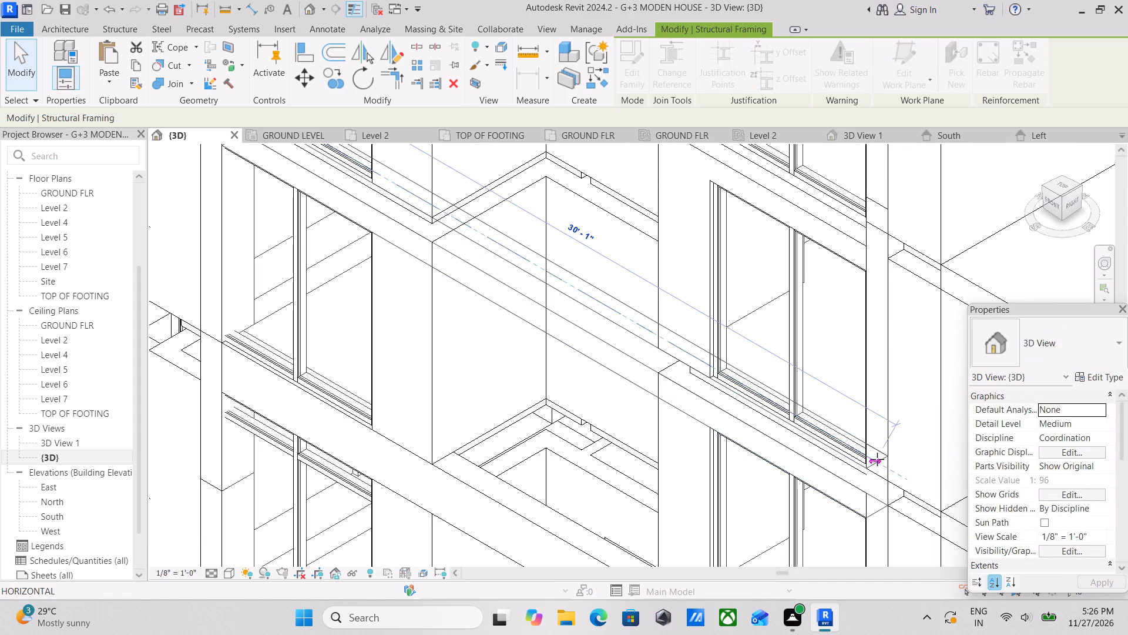
{"action": "left_click_drag", "start_coordinate": [877, 459], "coordinate": [735, 395]}
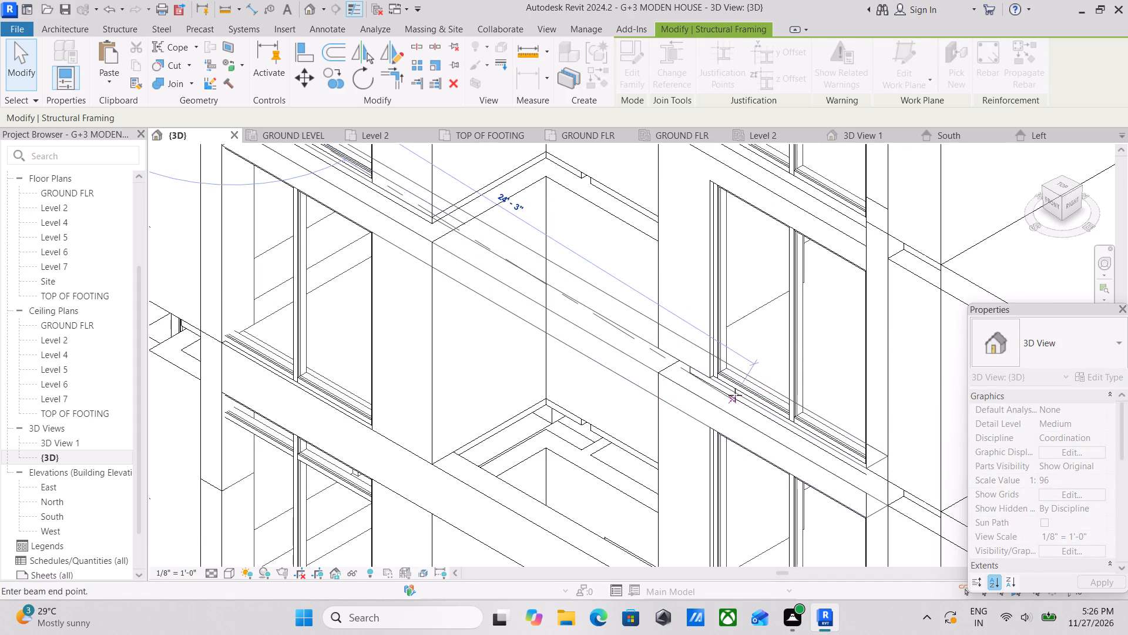
{"action": "left_click_drag", "start_coordinate": [735, 395], "coordinate": [573, 284]}
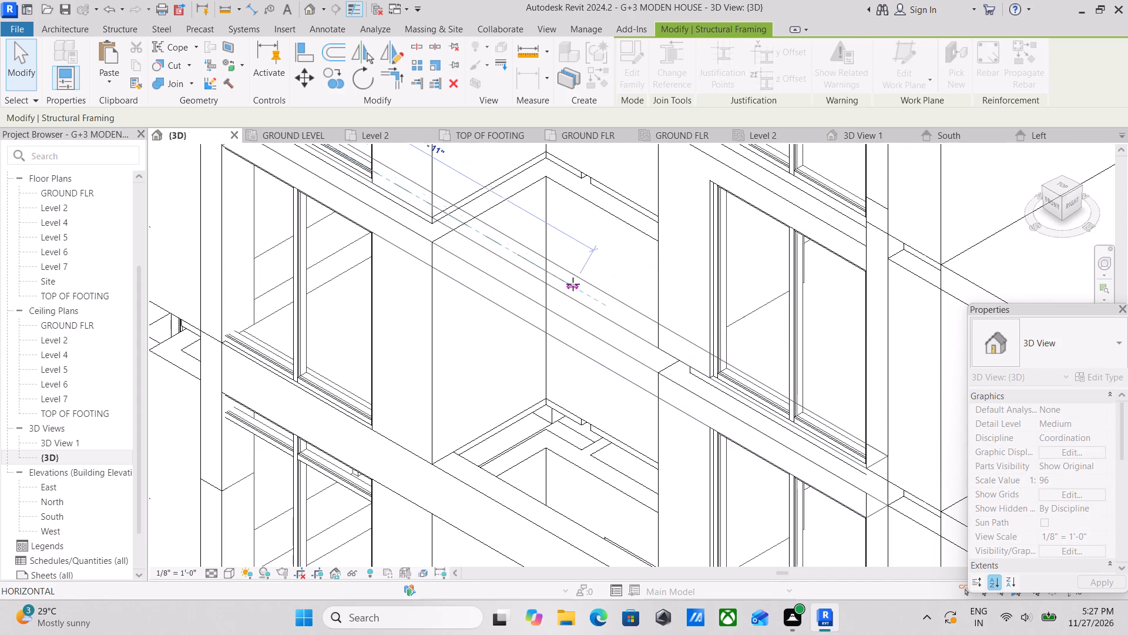
{"action": "left_click_drag", "start_coordinate": [573, 284], "coordinate": [444, 218]}
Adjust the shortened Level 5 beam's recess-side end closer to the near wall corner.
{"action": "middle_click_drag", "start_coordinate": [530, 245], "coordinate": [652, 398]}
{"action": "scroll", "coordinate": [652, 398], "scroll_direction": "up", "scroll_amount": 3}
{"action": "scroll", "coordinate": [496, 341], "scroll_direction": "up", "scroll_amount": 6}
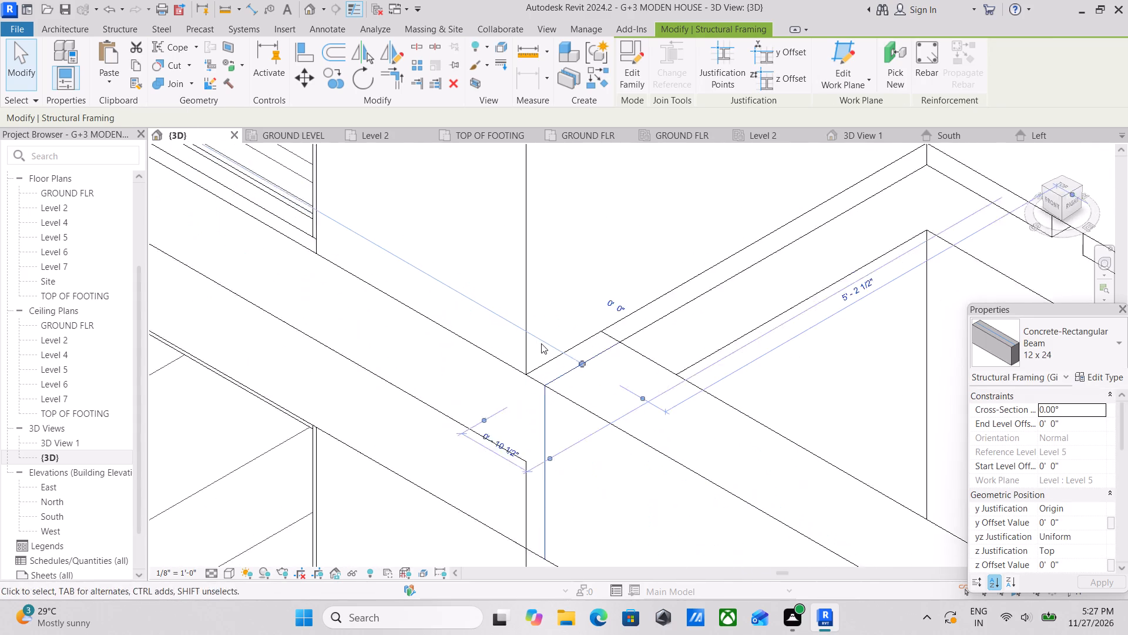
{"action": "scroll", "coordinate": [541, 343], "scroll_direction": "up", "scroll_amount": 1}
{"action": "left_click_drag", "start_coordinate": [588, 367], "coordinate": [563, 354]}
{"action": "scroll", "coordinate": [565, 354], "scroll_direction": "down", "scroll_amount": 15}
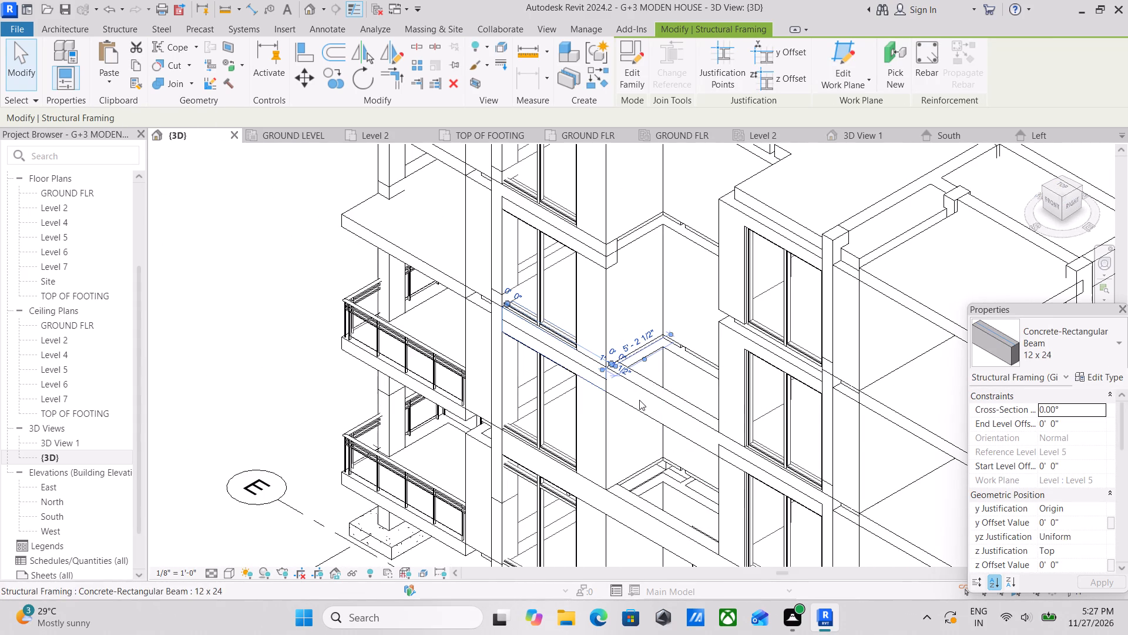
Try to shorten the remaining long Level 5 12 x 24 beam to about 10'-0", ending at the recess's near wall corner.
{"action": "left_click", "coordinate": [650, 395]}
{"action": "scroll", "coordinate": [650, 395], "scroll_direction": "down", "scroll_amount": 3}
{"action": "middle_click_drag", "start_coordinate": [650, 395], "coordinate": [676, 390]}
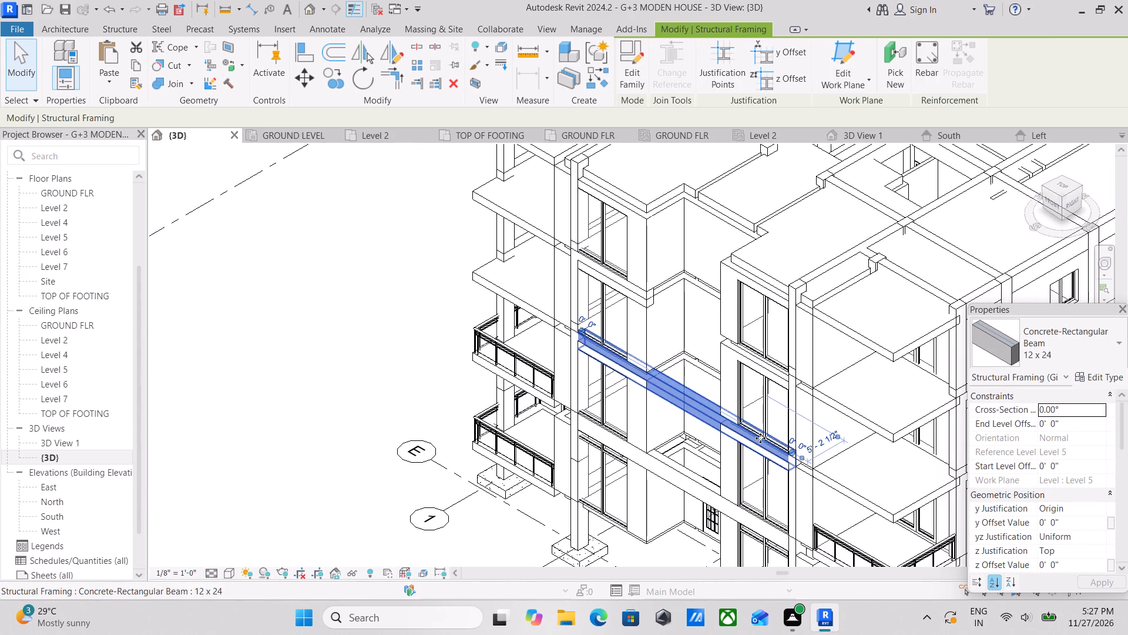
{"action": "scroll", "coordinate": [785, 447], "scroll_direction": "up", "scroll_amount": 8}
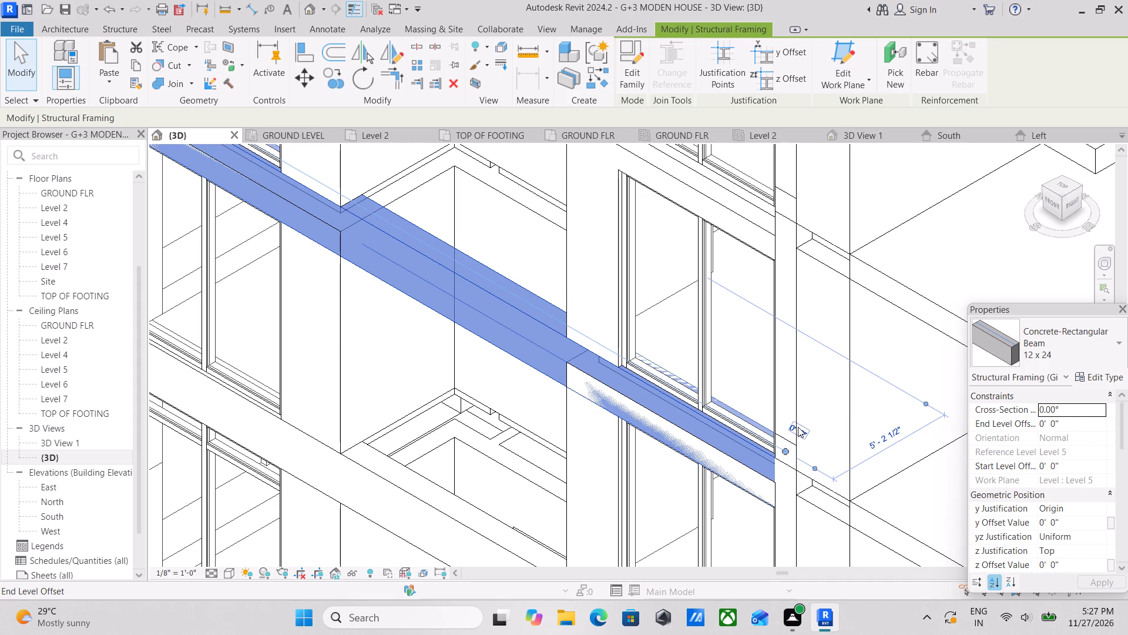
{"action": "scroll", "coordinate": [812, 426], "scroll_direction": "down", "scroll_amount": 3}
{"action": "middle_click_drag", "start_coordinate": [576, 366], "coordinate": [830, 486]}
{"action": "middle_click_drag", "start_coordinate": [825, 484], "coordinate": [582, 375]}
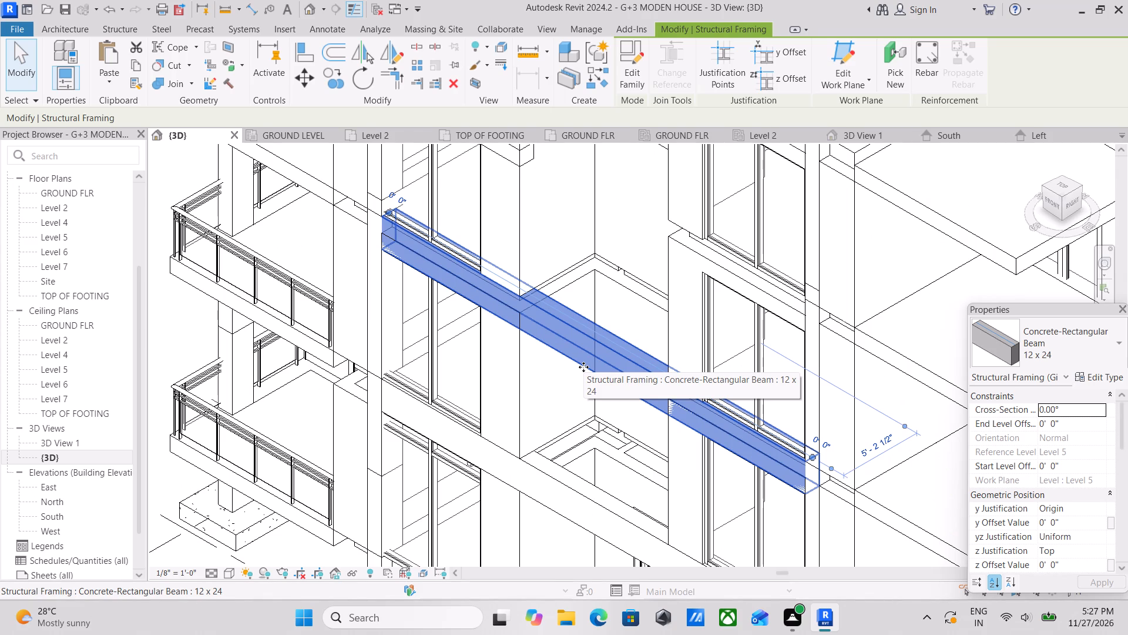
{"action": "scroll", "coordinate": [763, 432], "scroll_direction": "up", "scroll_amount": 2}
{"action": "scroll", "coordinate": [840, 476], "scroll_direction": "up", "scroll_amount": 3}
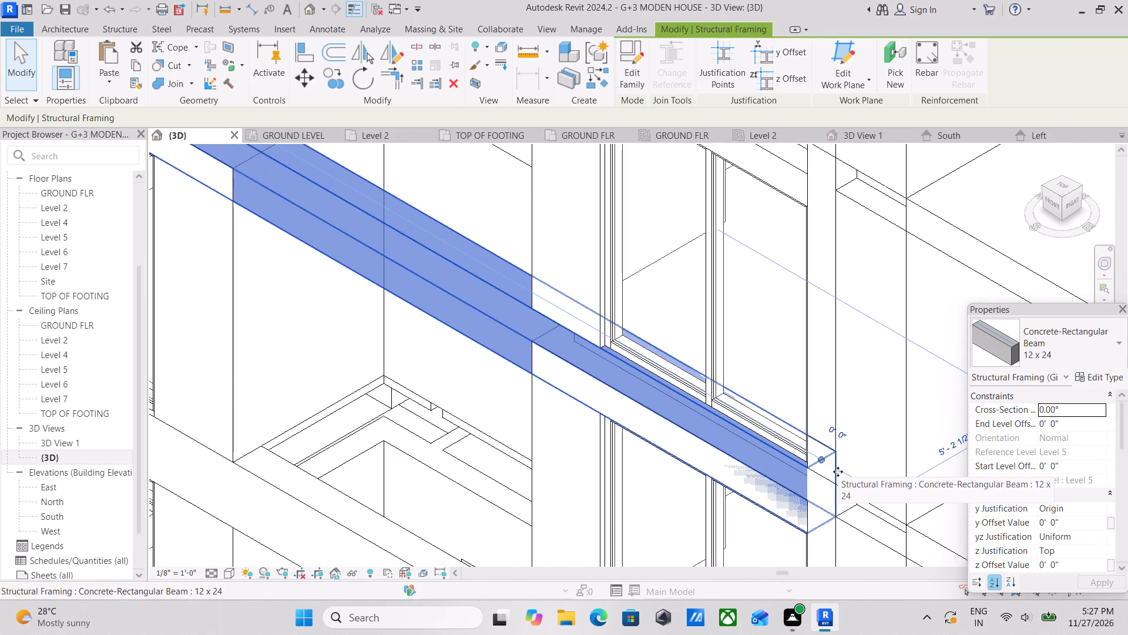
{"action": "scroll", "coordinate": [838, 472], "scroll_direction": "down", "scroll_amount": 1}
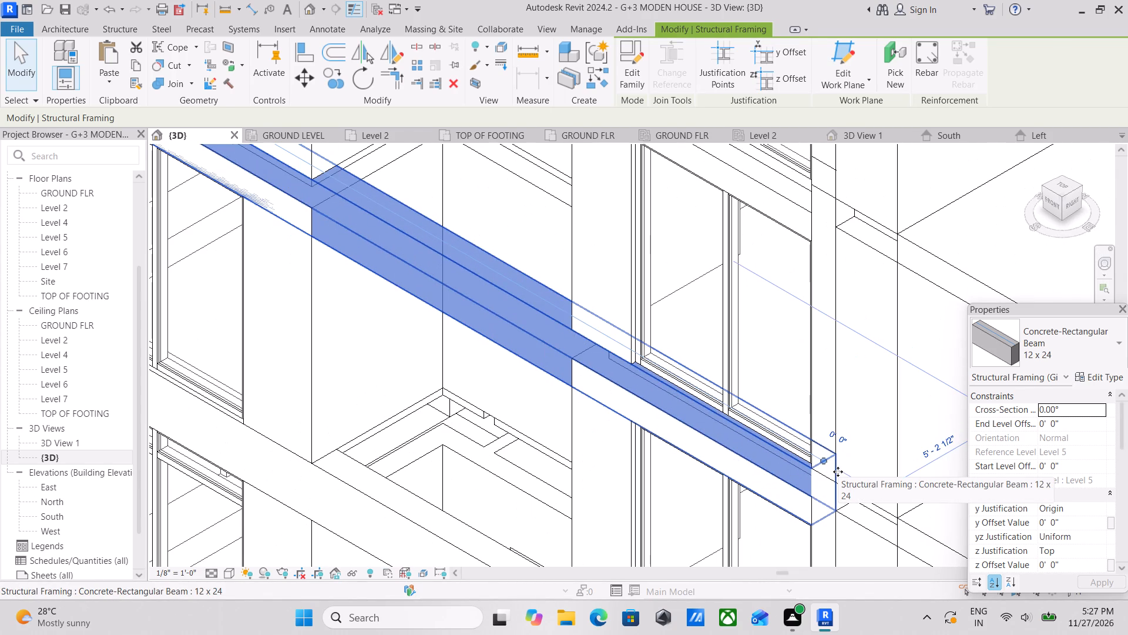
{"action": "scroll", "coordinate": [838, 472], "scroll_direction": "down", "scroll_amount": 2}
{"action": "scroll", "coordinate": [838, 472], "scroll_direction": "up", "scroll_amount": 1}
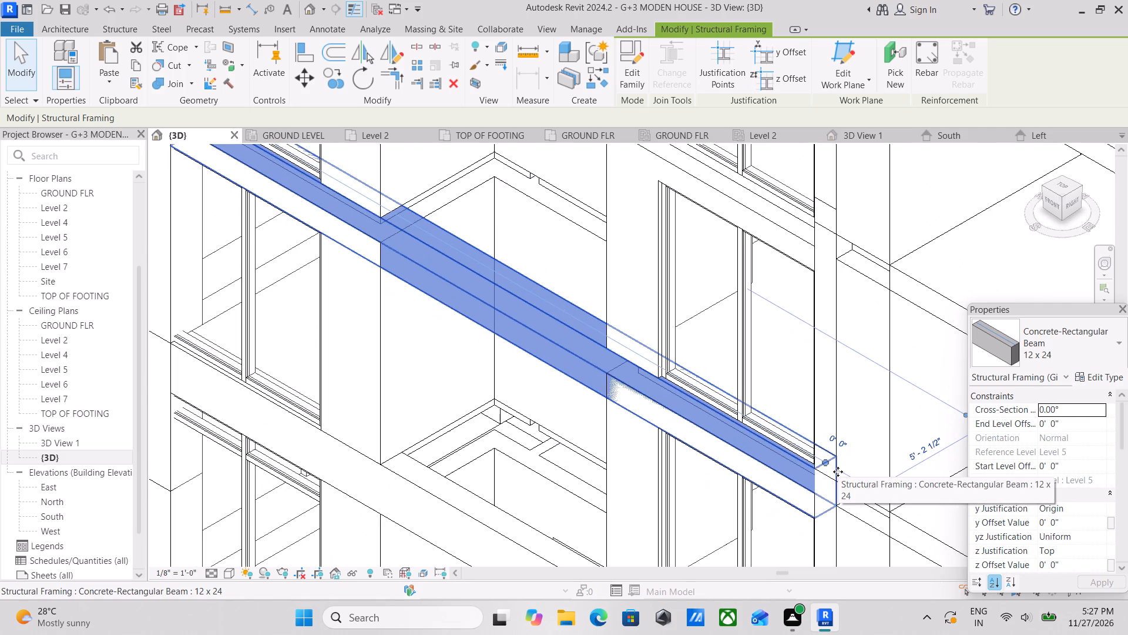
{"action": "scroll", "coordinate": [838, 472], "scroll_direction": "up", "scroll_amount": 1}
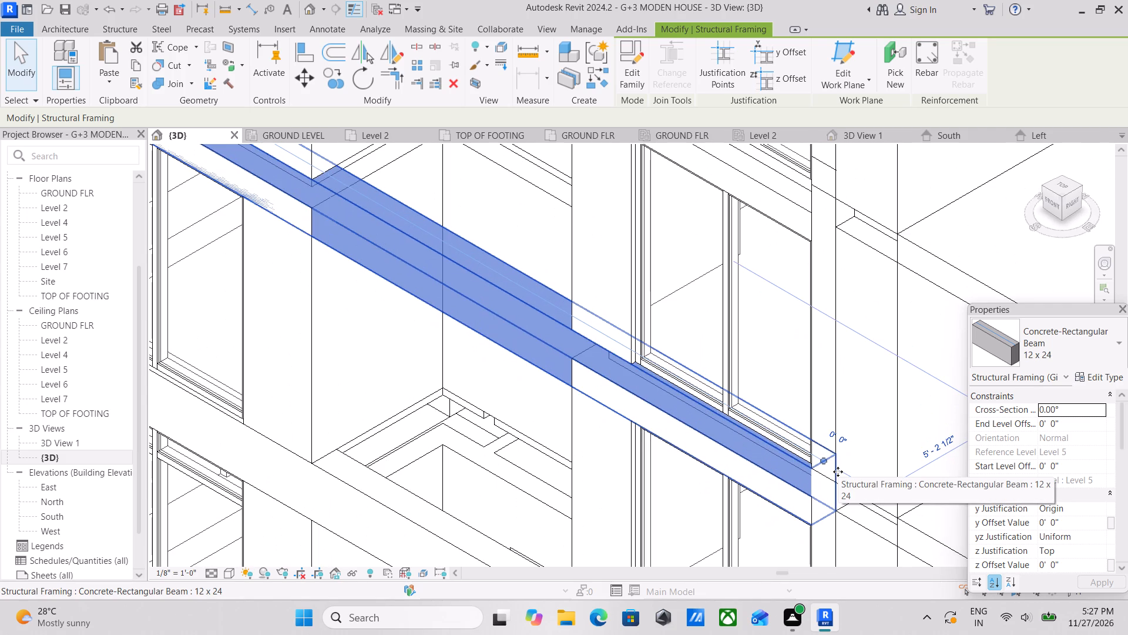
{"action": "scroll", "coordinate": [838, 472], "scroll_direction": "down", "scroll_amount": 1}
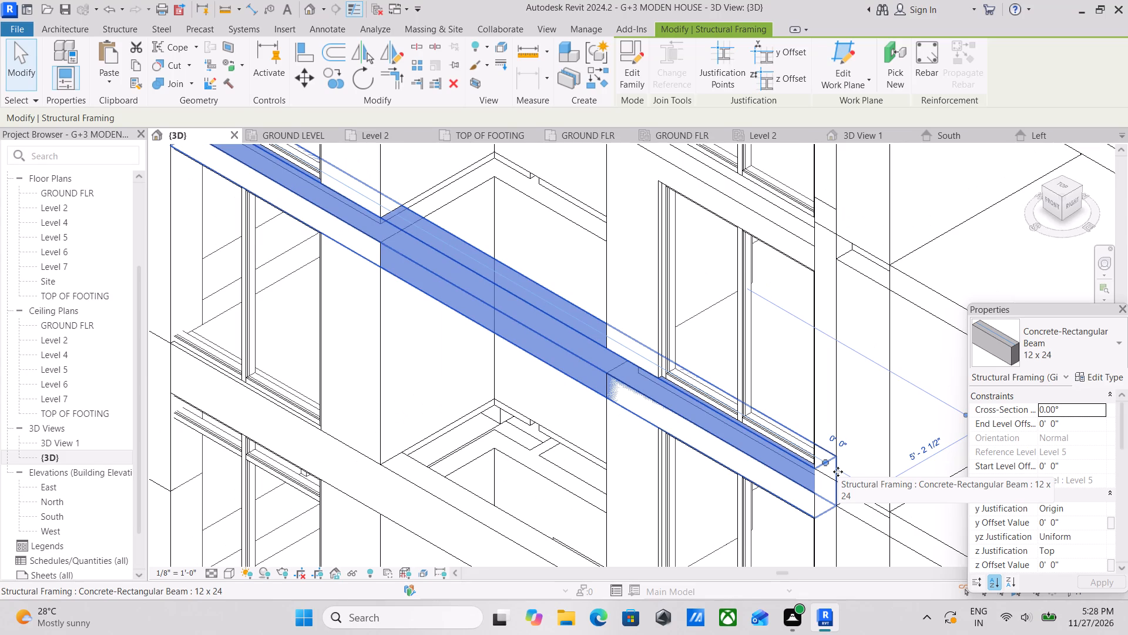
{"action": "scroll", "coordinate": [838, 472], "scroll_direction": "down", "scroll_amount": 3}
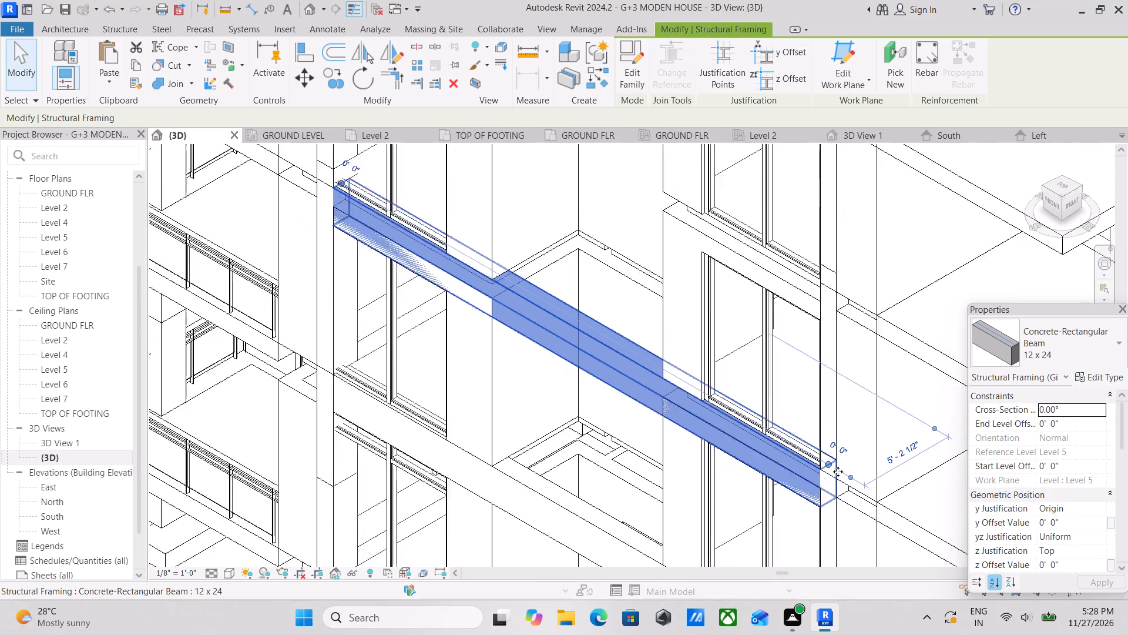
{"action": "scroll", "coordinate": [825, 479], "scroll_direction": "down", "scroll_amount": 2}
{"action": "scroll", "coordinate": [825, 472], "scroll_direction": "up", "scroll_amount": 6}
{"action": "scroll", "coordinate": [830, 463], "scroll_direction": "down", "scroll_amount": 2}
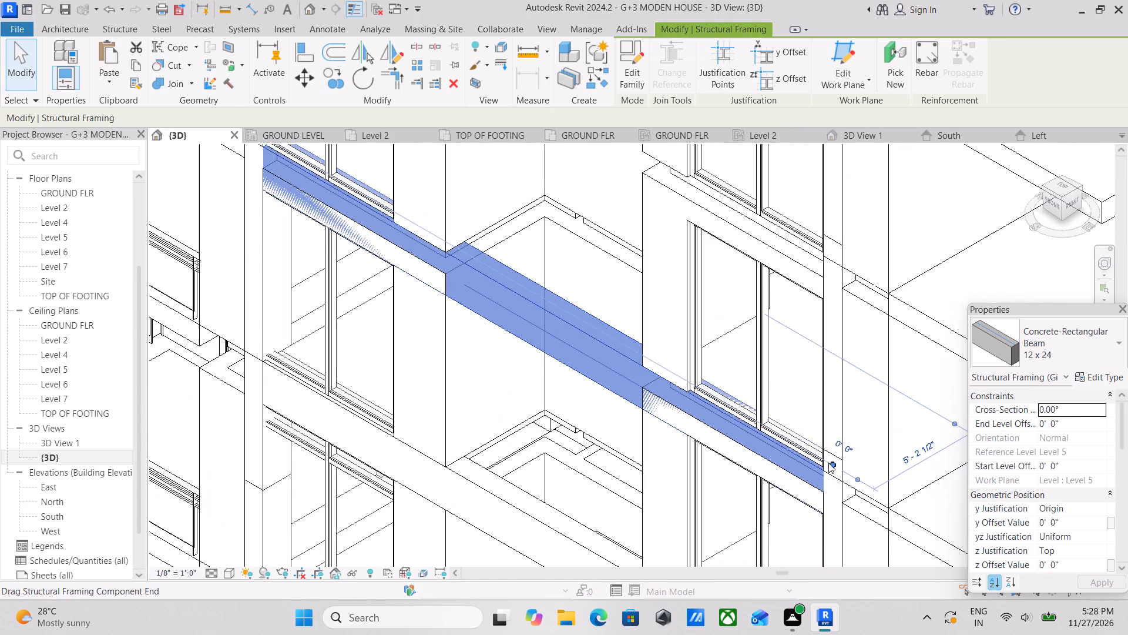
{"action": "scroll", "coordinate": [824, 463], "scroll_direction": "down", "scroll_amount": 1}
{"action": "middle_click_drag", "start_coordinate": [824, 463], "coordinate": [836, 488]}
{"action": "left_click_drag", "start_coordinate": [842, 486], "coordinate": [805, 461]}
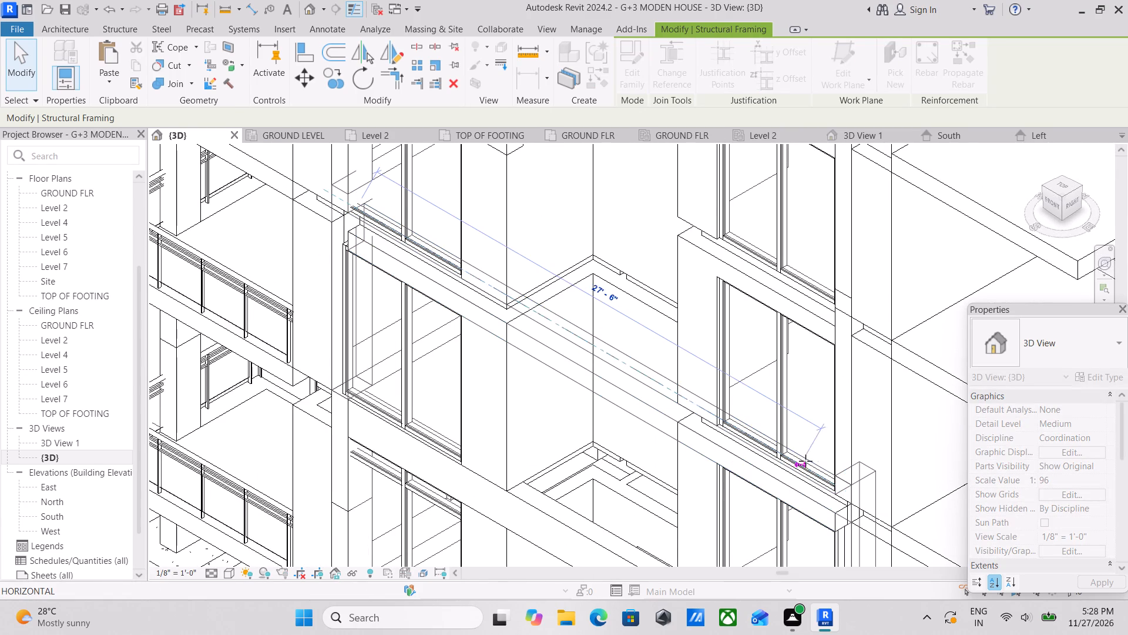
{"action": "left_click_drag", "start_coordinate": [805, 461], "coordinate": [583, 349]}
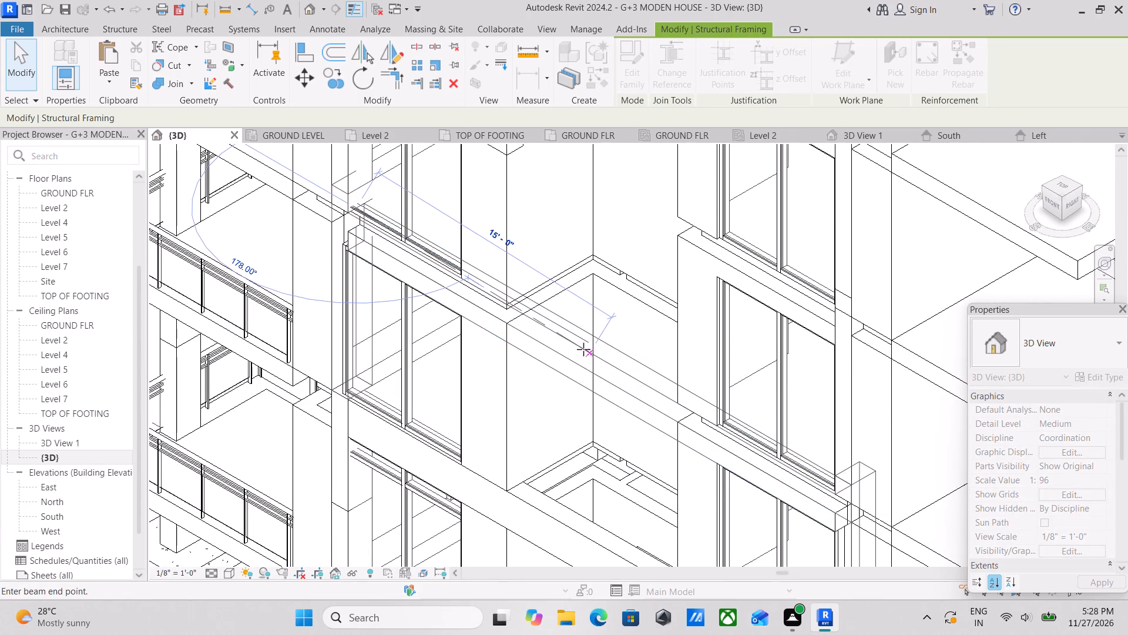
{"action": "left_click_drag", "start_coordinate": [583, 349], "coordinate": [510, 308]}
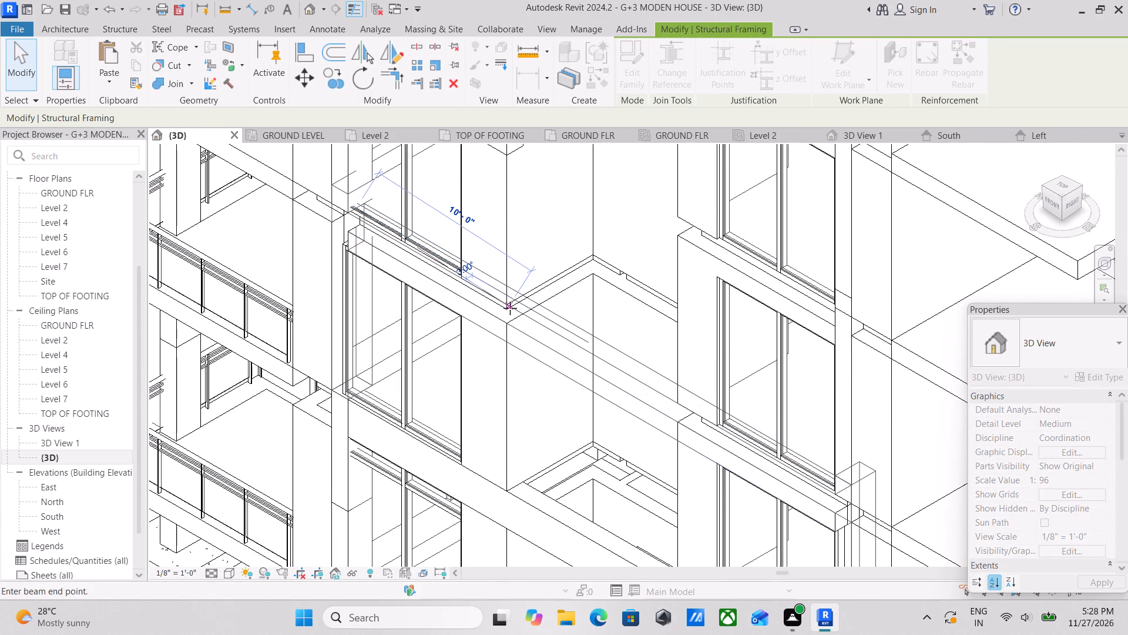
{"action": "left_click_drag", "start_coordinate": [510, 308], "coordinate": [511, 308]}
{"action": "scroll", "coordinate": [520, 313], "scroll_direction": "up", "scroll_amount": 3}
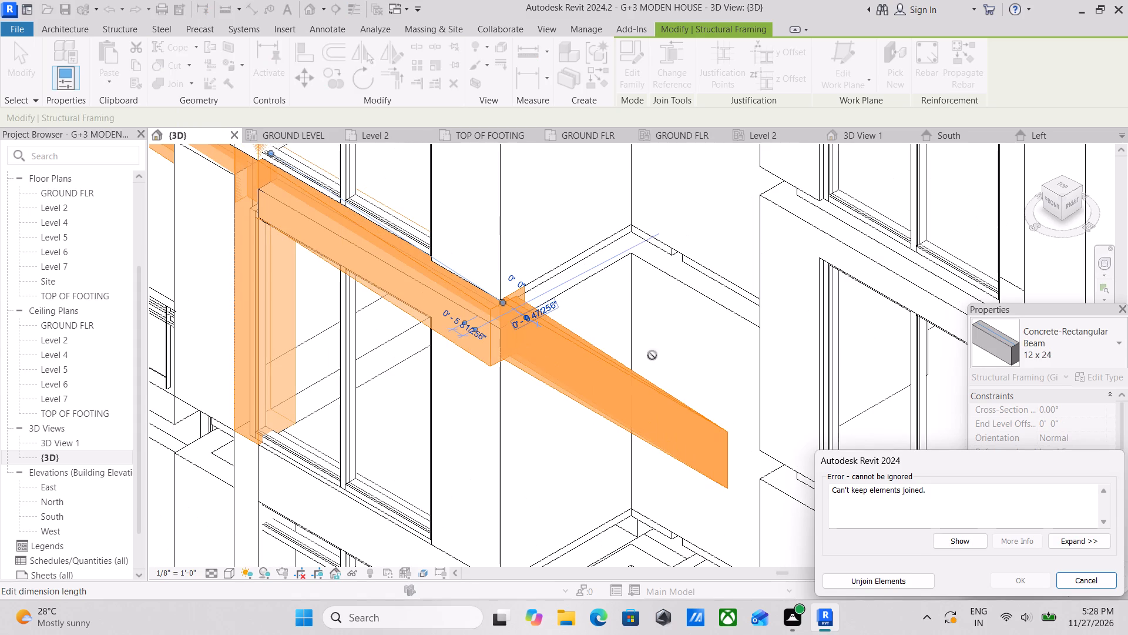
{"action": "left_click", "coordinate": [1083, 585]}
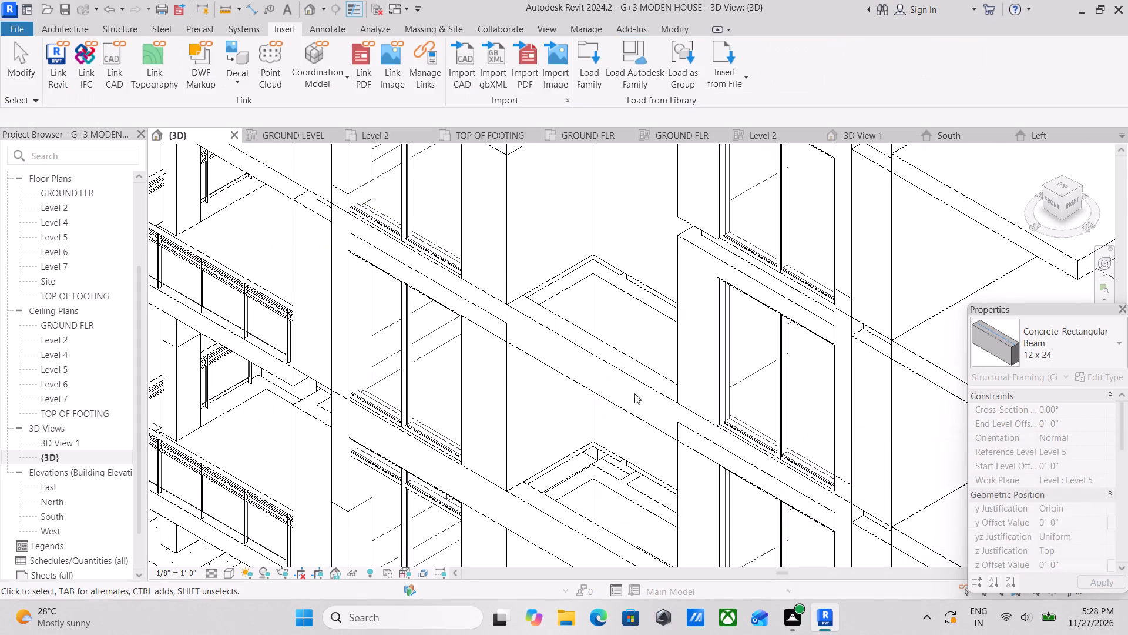
Examine the Level 5 beam still crossing the recess, from the corner and straight on against the front facade.
{"action": "left_click", "coordinate": [583, 343]}
{"action": "middle_click_drag", "start_coordinate": [575, 350], "coordinate": [653, 333]}
{"action": "scroll", "coordinate": [666, 325], "scroll_direction": "down", "scroll_amount": 2}
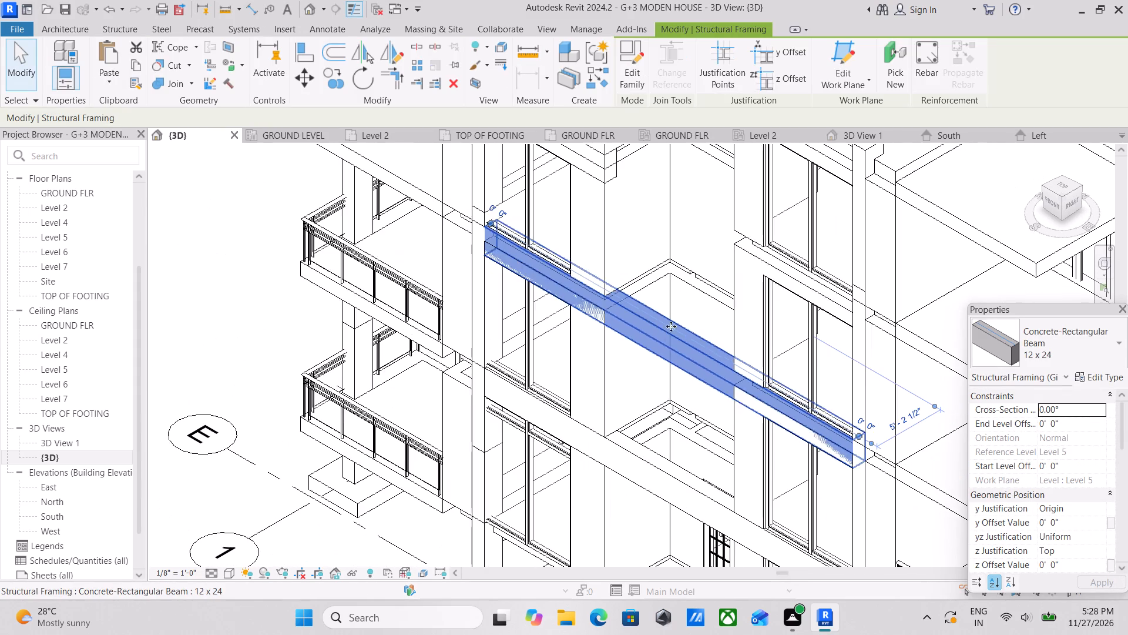
{"action": "scroll", "coordinate": [810, 406], "scroll_direction": "down", "scroll_amount": 3}
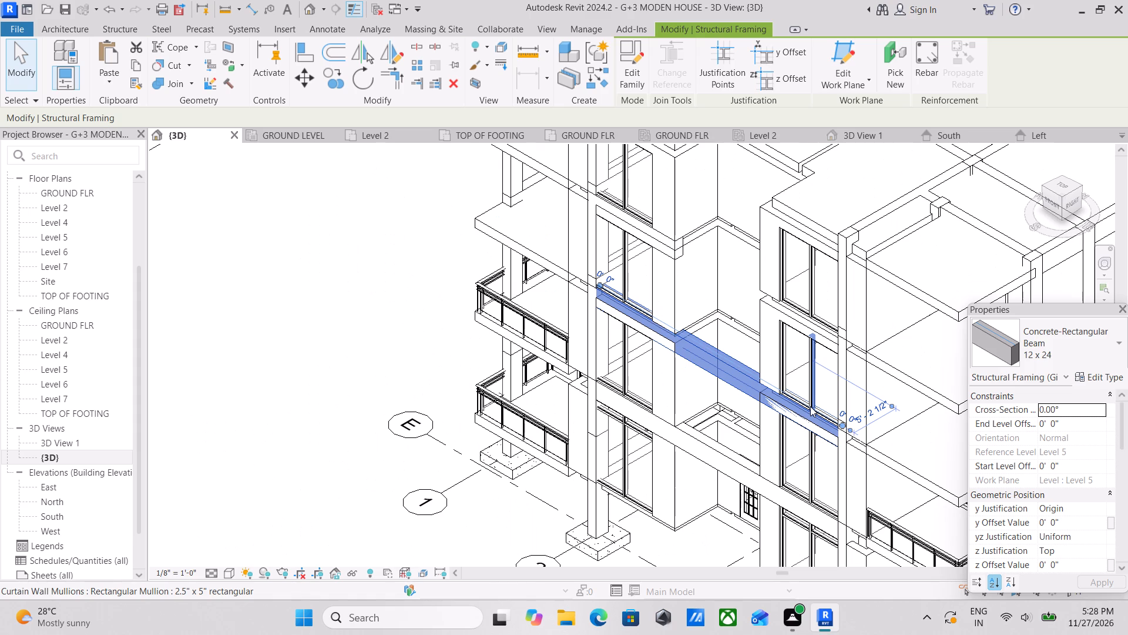
{"action": "scroll", "coordinate": [810, 406], "scroll_direction": "down", "scroll_amount": 6}
{"action": "middle_click_drag", "start_coordinate": [784, 419], "coordinate": [818, 402]}
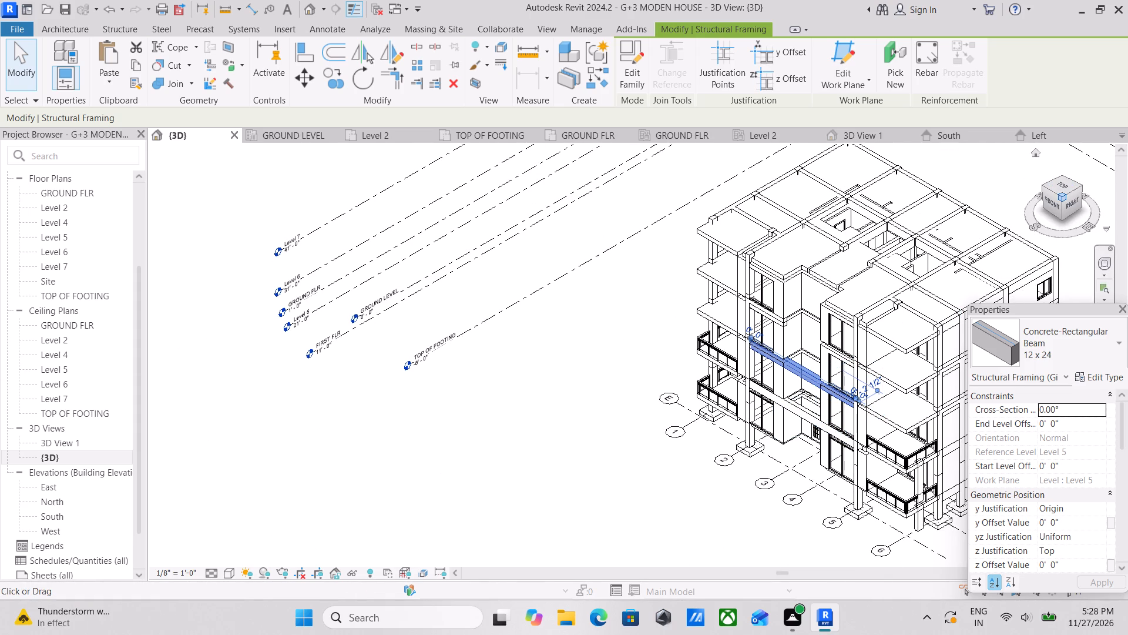
{"action": "left_click", "coordinate": [1048, 203]}
{"action": "scroll", "coordinate": [756, 426], "scroll_direction": "down", "scroll_amount": 3}
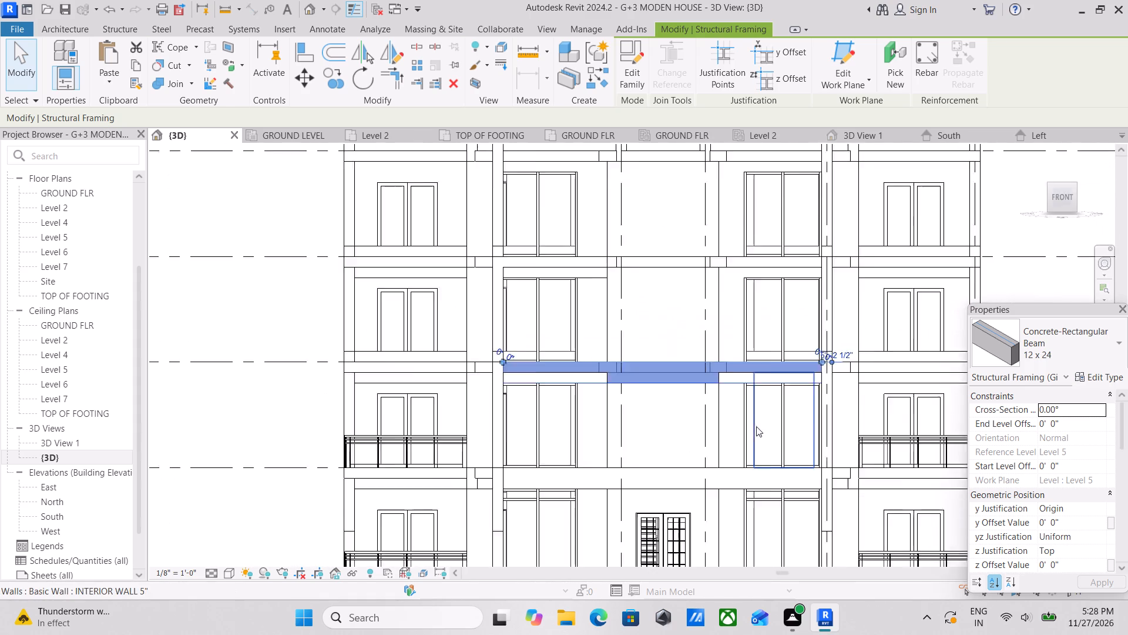
{"action": "middle_click_drag", "start_coordinate": [705, 422], "coordinate": [720, 442]}
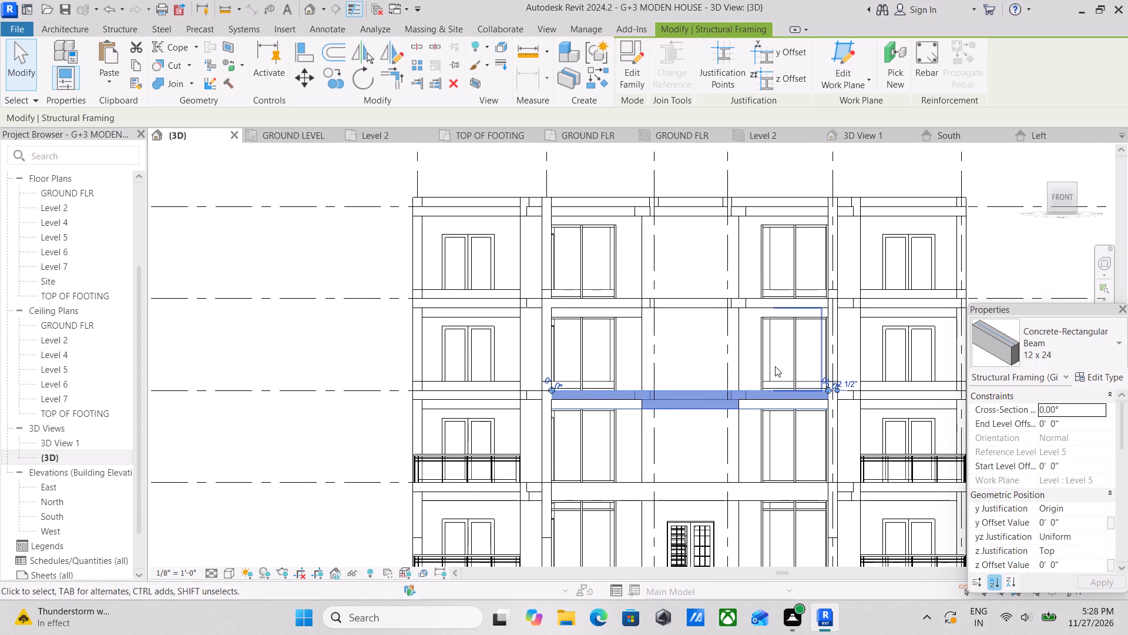
{"action": "middle_click_drag", "start_coordinate": [772, 366], "coordinate": [728, 366]}
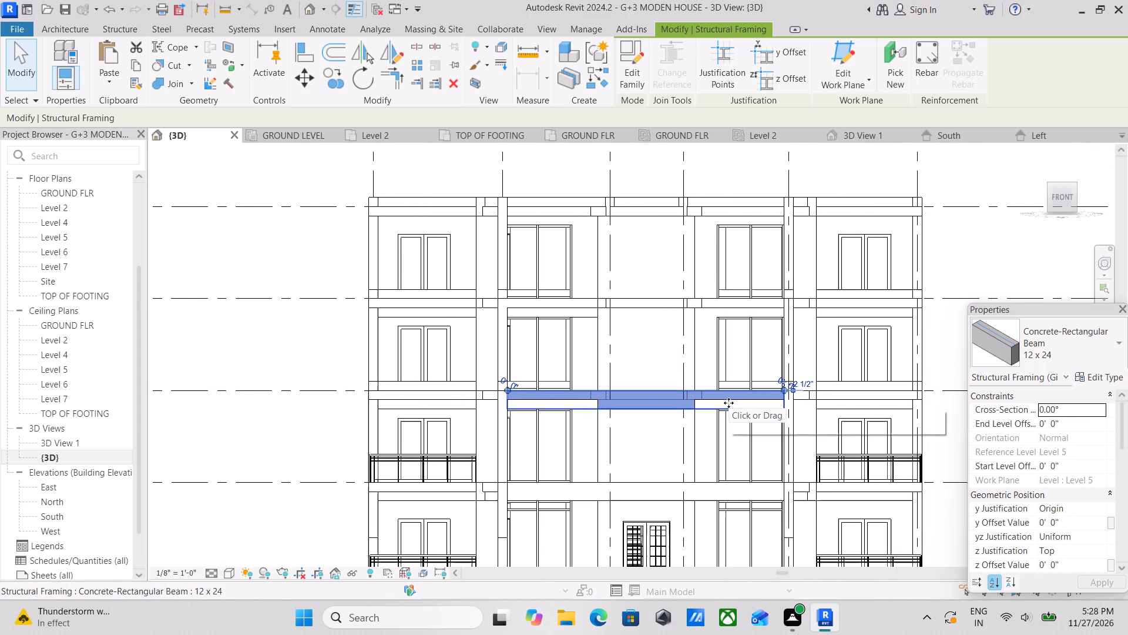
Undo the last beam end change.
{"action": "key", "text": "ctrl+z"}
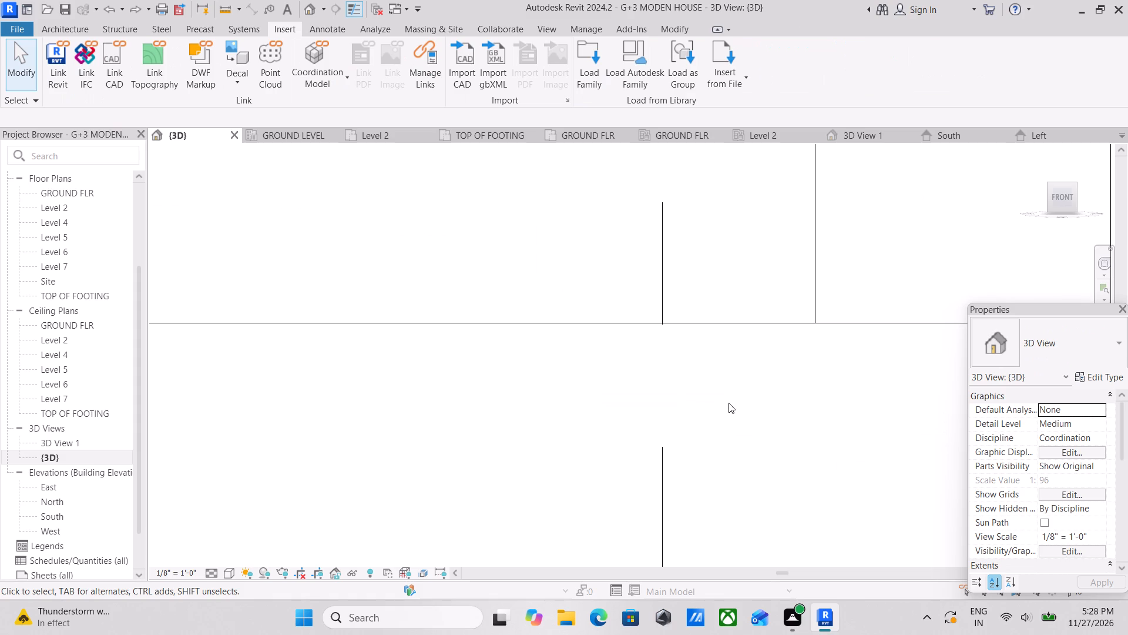
From the front-right corner, select the FIRST FLR glass-panel railing on the front balcony near grids E and 1.
{"action": "left_click", "coordinate": [1075, 185]}
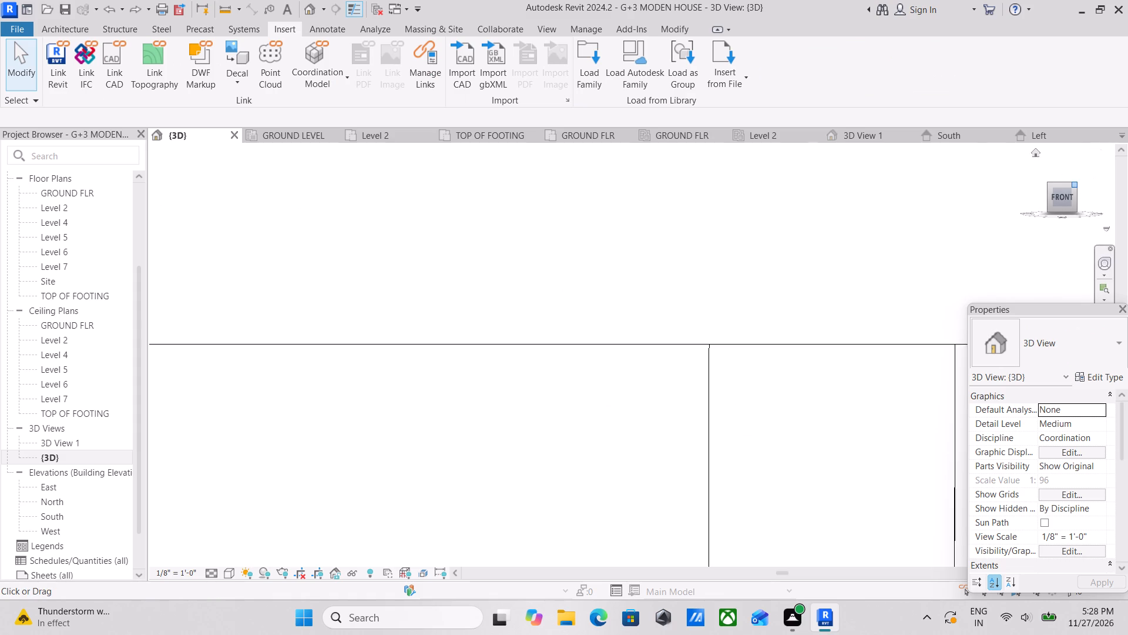
{"action": "middle_click_drag", "start_coordinate": [733, 325], "coordinate": [774, 387]}
{"action": "scroll", "coordinate": [647, 441], "scroll_direction": "up", "scroll_amount": 4}
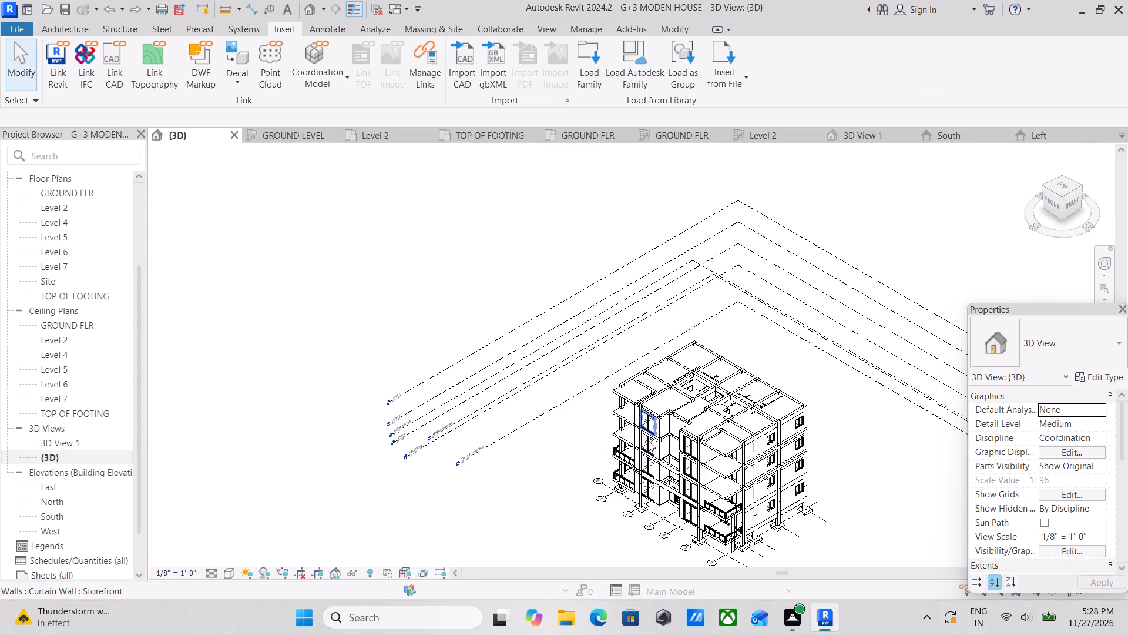
{"action": "scroll", "coordinate": [649, 441], "scroll_direction": "up", "scroll_amount": 8}
{"action": "middle_click_drag", "start_coordinate": [602, 401], "coordinate": [692, 178]}
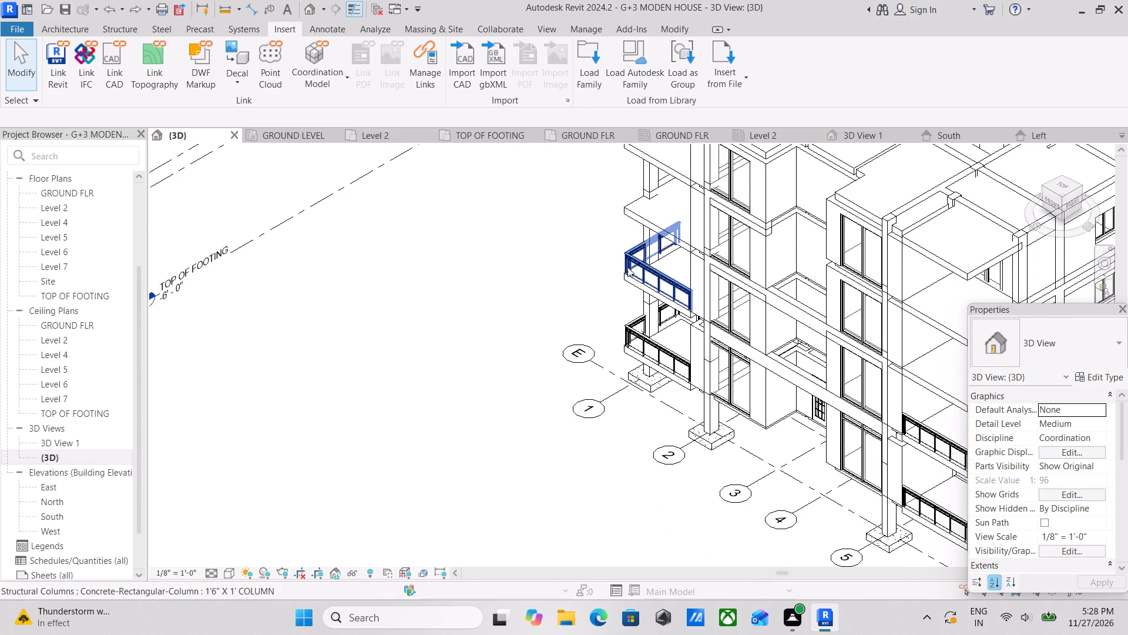
{"action": "left_click", "coordinate": [630, 266]}
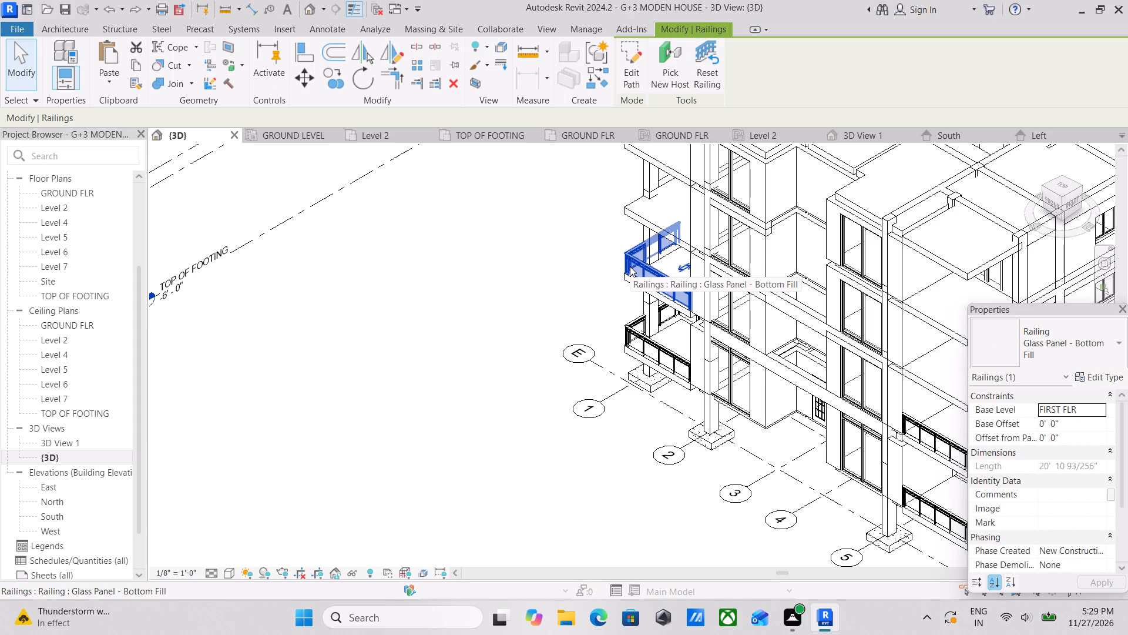
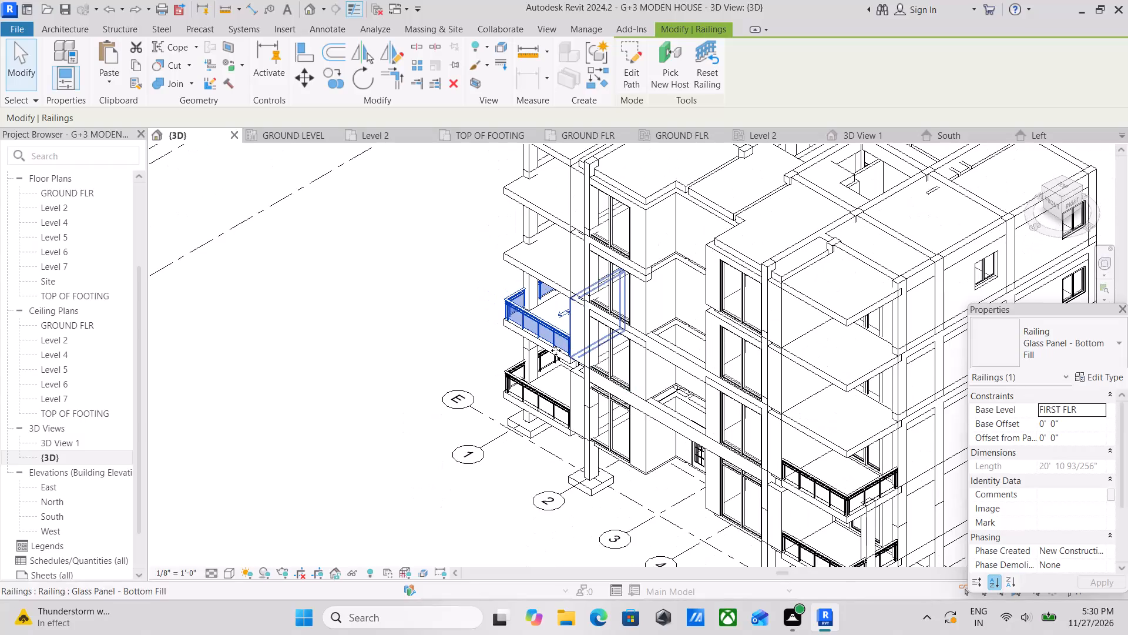
Copy both first-floor glass panel balcony railings, at the grid 1 and grid 6 ends of the front, to the clipboard.
{"action": "left_click", "coordinate": [1040, 185]}
{"action": "scroll", "coordinate": [791, 342], "scroll_direction": "down", "scroll_amount": 5}
{"action": "middle_click_drag", "start_coordinate": [790, 343], "coordinate": [705, 427]}
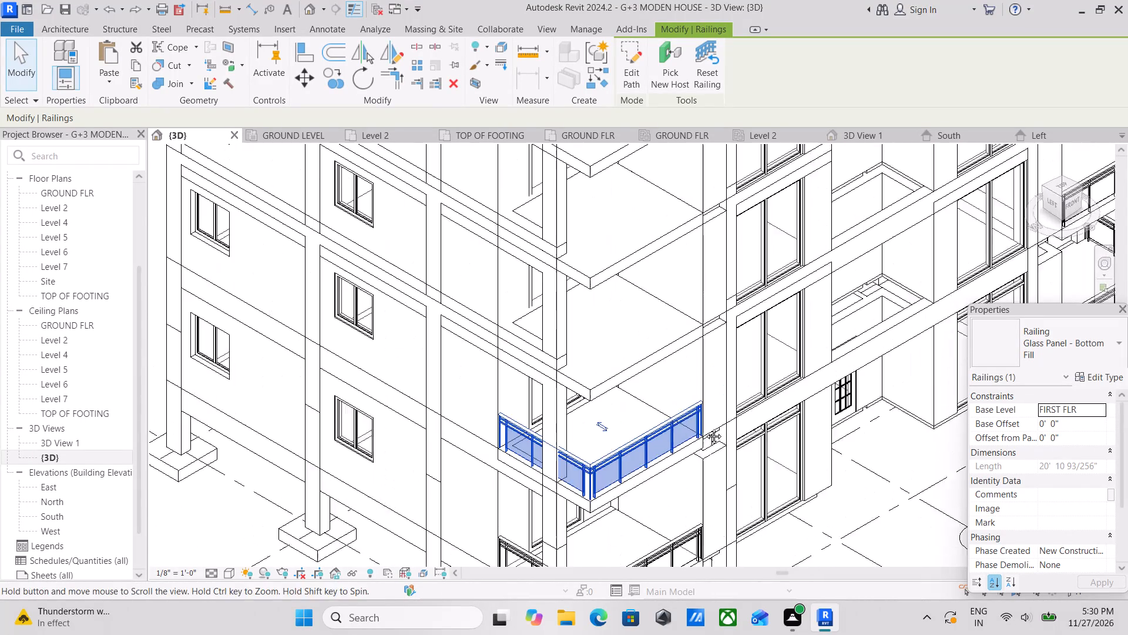
{"action": "middle_click_drag", "start_coordinate": [705, 427], "coordinate": [701, 432]}
{"action": "middle_click_drag", "start_coordinate": [711, 427], "coordinate": [652, 511]}
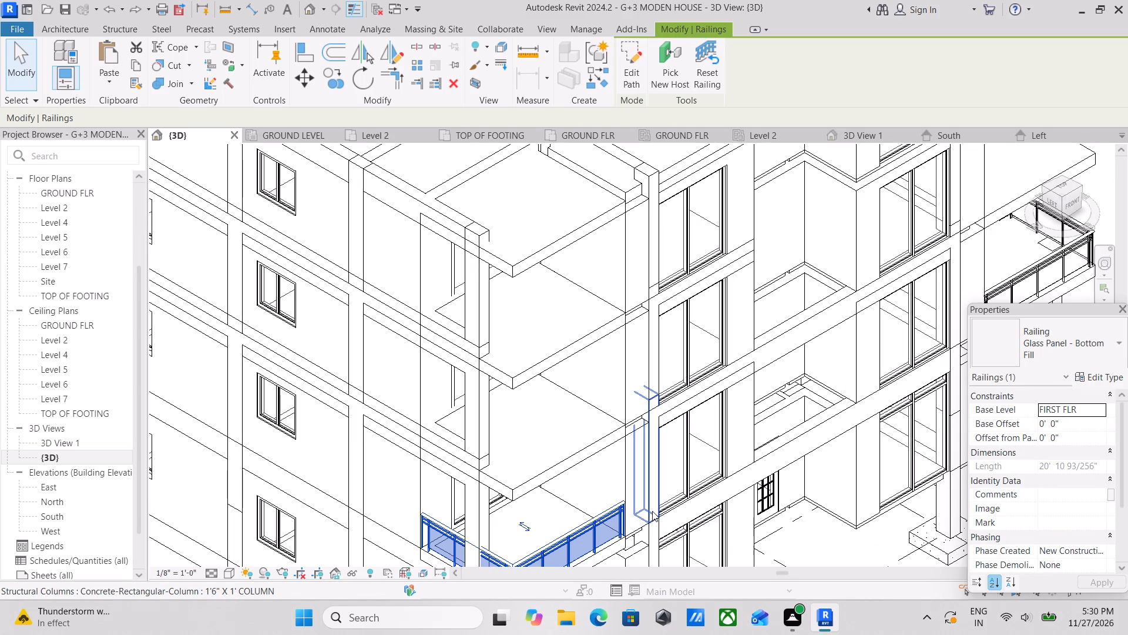
{"action": "scroll", "coordinate": [498, 564], "scroll_direction": "down", "scroll_amount": 2}
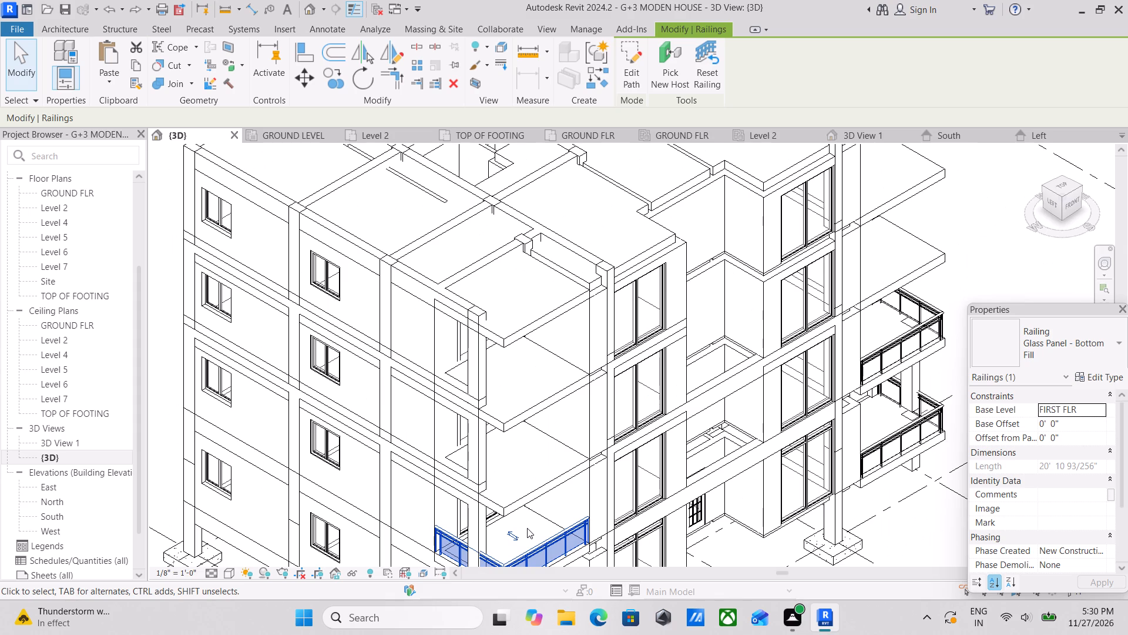
{"action": "scroll", "coordinate": [527, 528], "scroll_direction": "down", "scroll_amount": 2}
{"action": "middle_click_drag", "start_coordinate": [527, 528], "coordinate": [357, 498]}
{"action": "scroll", "coordinate": [464, 413], "scroll_direction": "up", "scroll_amount": 2}
{"action": "middle_click_drag", "start_coordinate": [500, 410], "coordinate": [486, 457]}
{"action": "scroll", "coordinate": [486, 457], "scroll_direction": "up", "scroll_amount": 1}
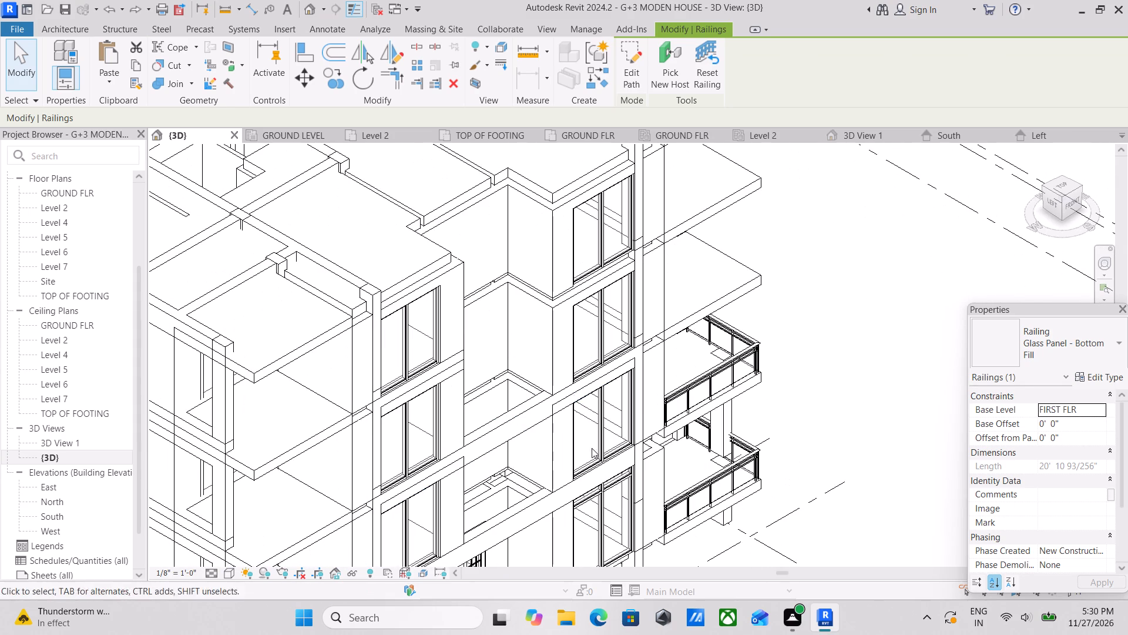
{"action": "left_click", "coordinate": [730, 373], "text": "shift"}
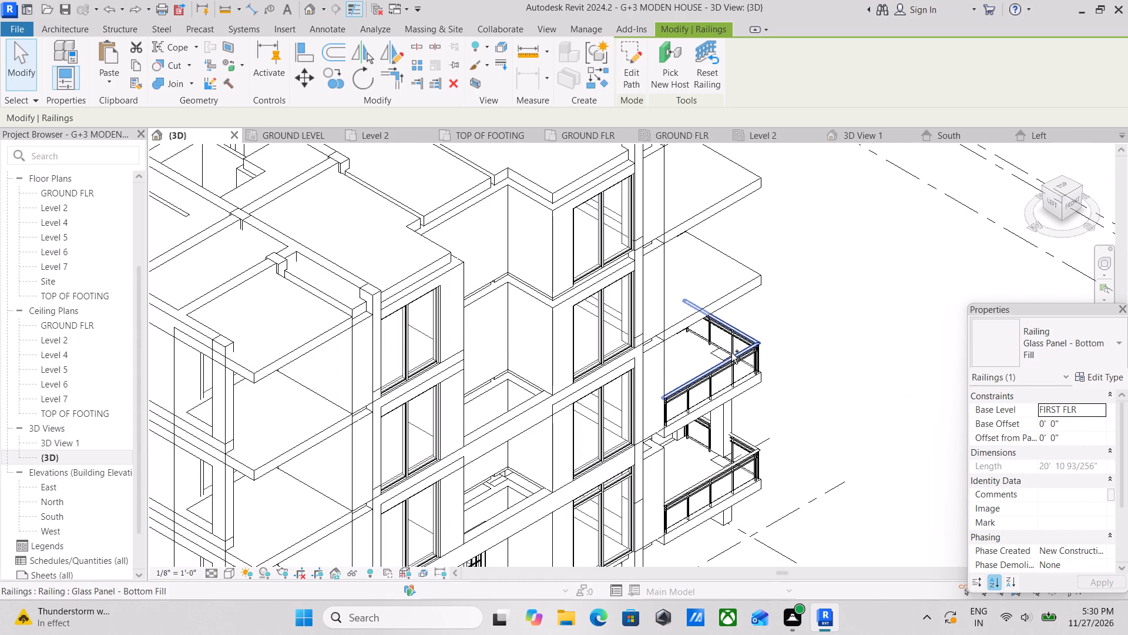
{"action": "left_click", "coordinate": [731, 360], "text": "ctrl"}
{"action": "middle_click_drag", "start_coordinate": [655, 398], "coordinate": [792, 250]}
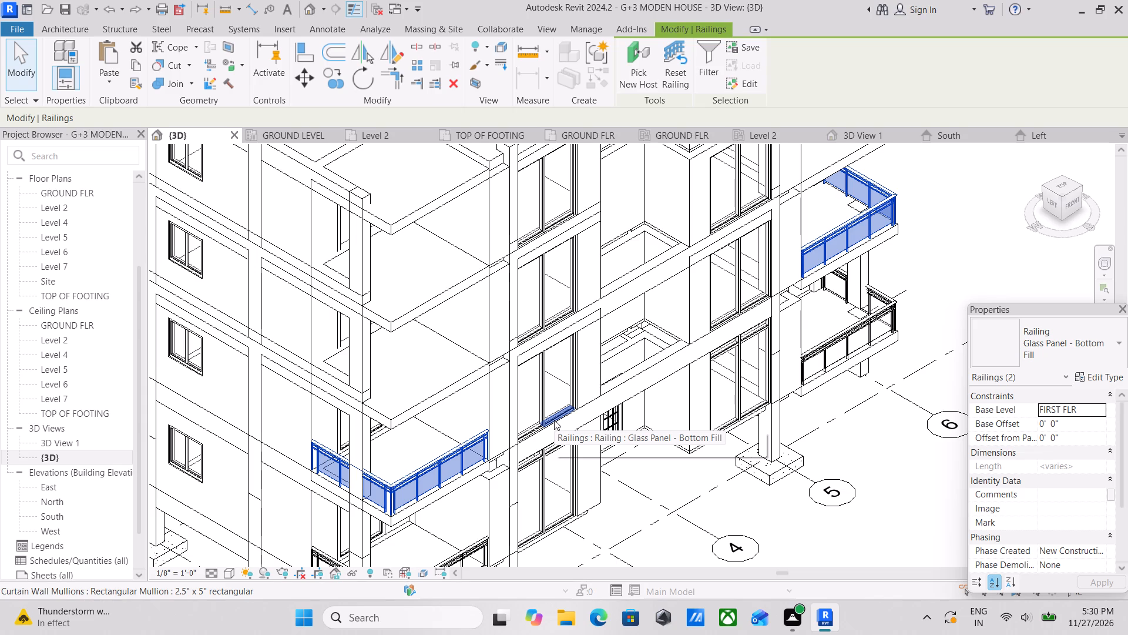
{"action": "scroll", "coordinate": [554, 420], "scroll_direction": "down", "scroll_amount": 3}
{"action": "middle_click_drag", "start_coordinate": [525, 426], "coordinate": [642, 419]}
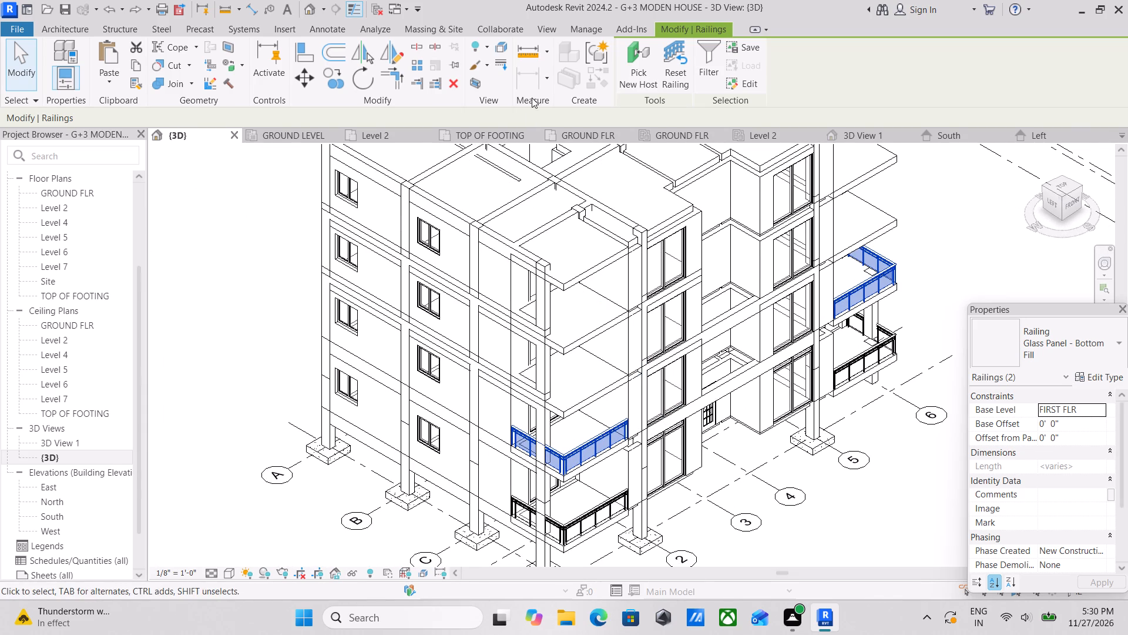
{"action": "left_click", "coordinate": [137, 68]}
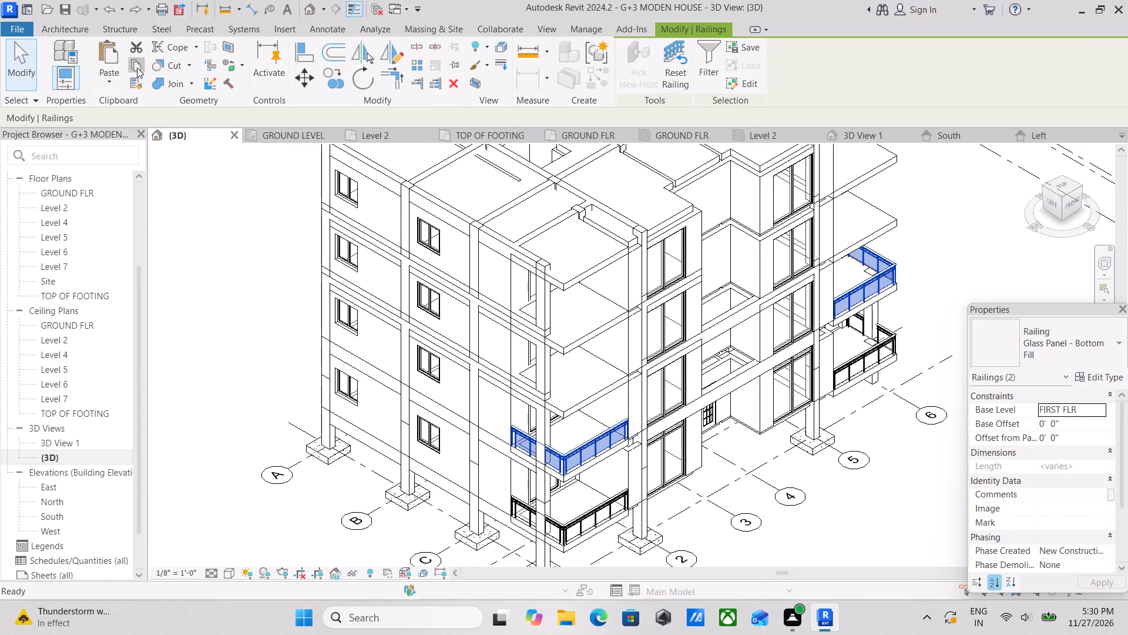
Paste the two copied first-floor balcony railings aligned to Level 6 and Level 7.
{"action": "middle_click_drag", "start_coordinate": [449, 362], "coordinate": [589, 300]}
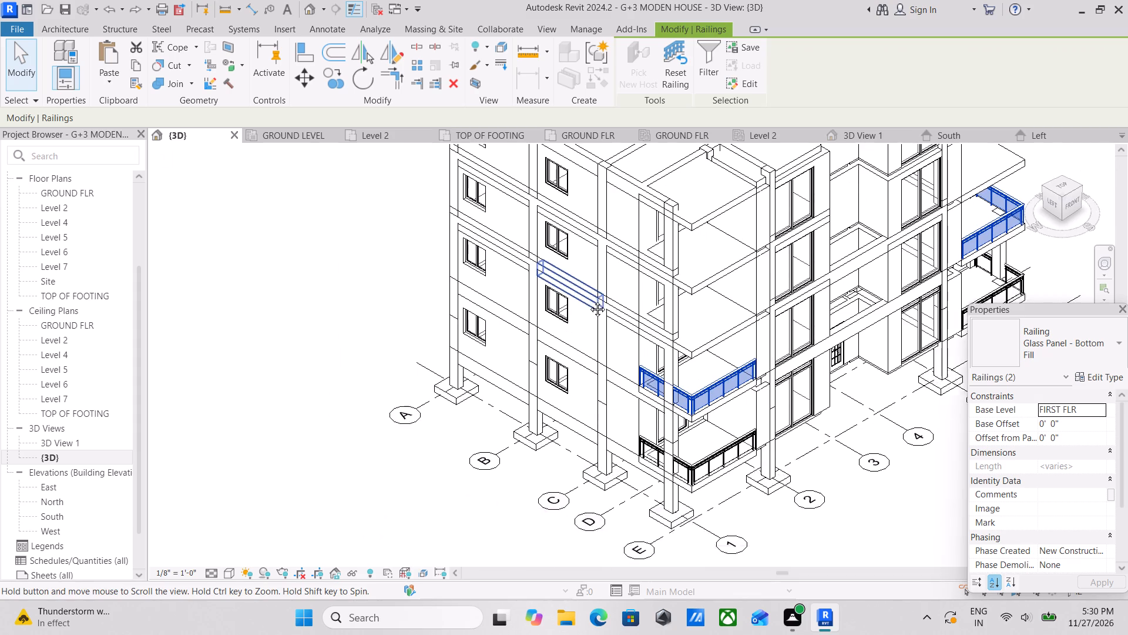
{"action": "middle_click_drag", "start_coordinate": [589, 300], "coordinate": [589, 300]}
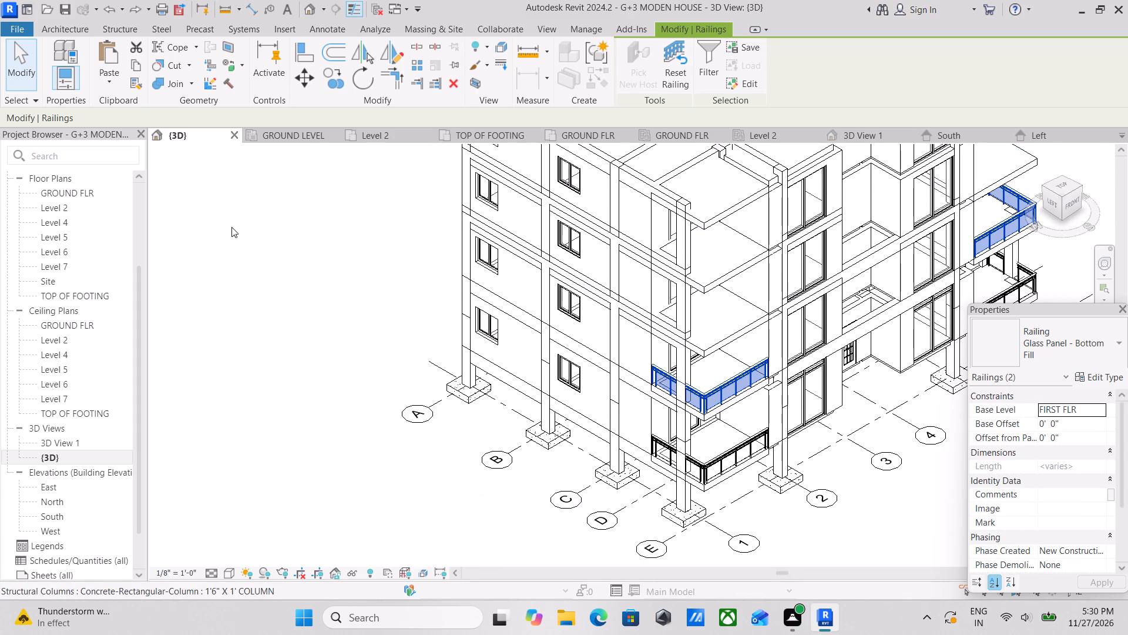
{"action": "left_click", "coordinate": [1049, 203]}
{"action": "scroll", "coordinate": [763, 359], "scroll_direction": "down", "scroll_amount": 2}
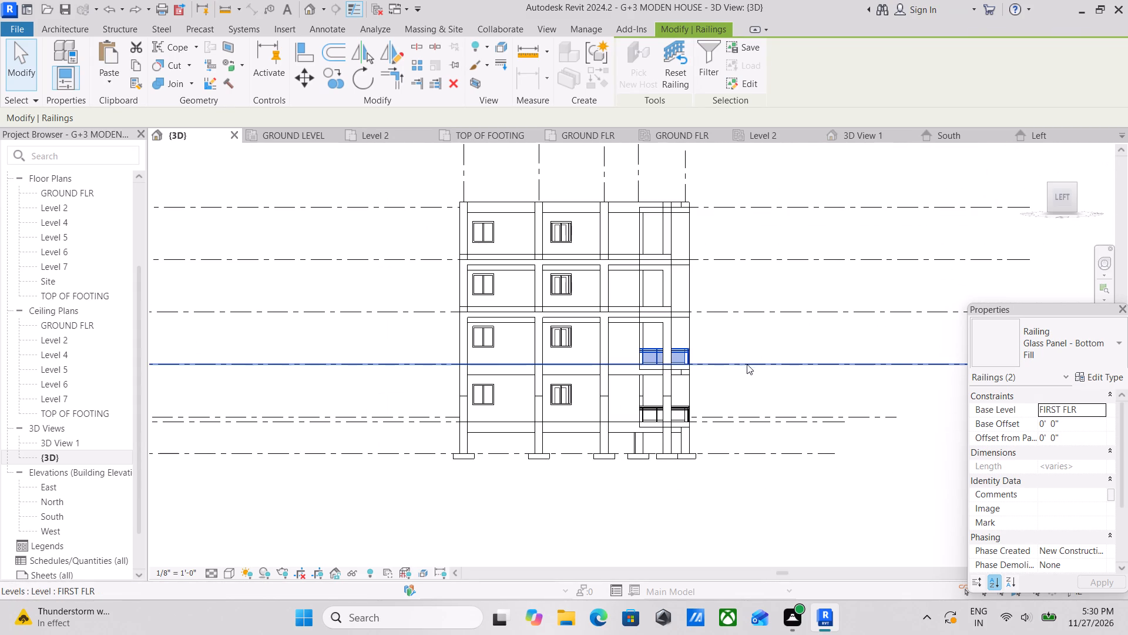
{"action": "scroll", "coordinate": [738, 363], "scroll_direction": "down", "scroll_amount": 3}
{"action": "scroll", "coordinate": [378, 340], "scroll_direction": "up", "scroll_amount": 3}
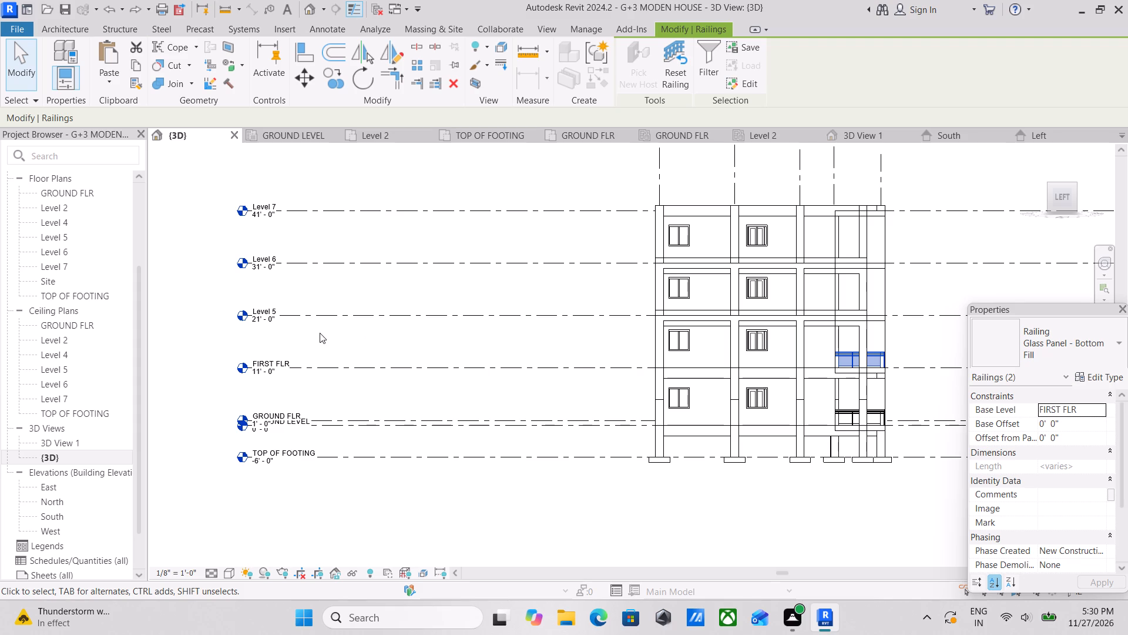
{"action": "middle_click_drag", "start_coordinate": [334, 286], "coordinate": [301, 347]}
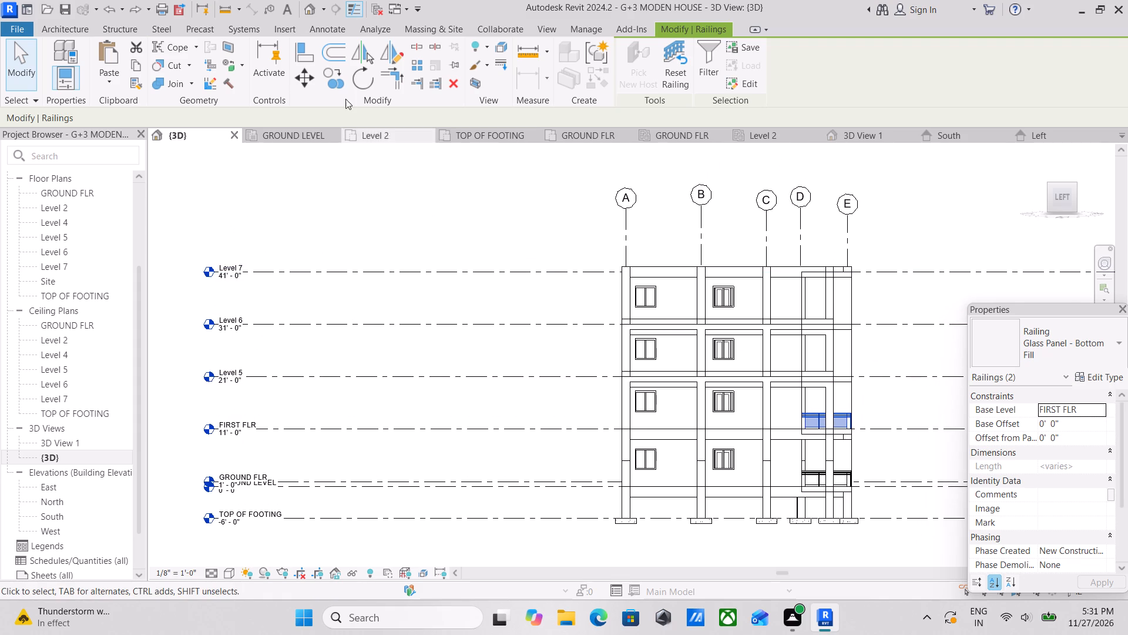
{"action": "left_click", "coordinate": [133, 63]}
{"action": "left_click", "coordinate": [106, 74]}
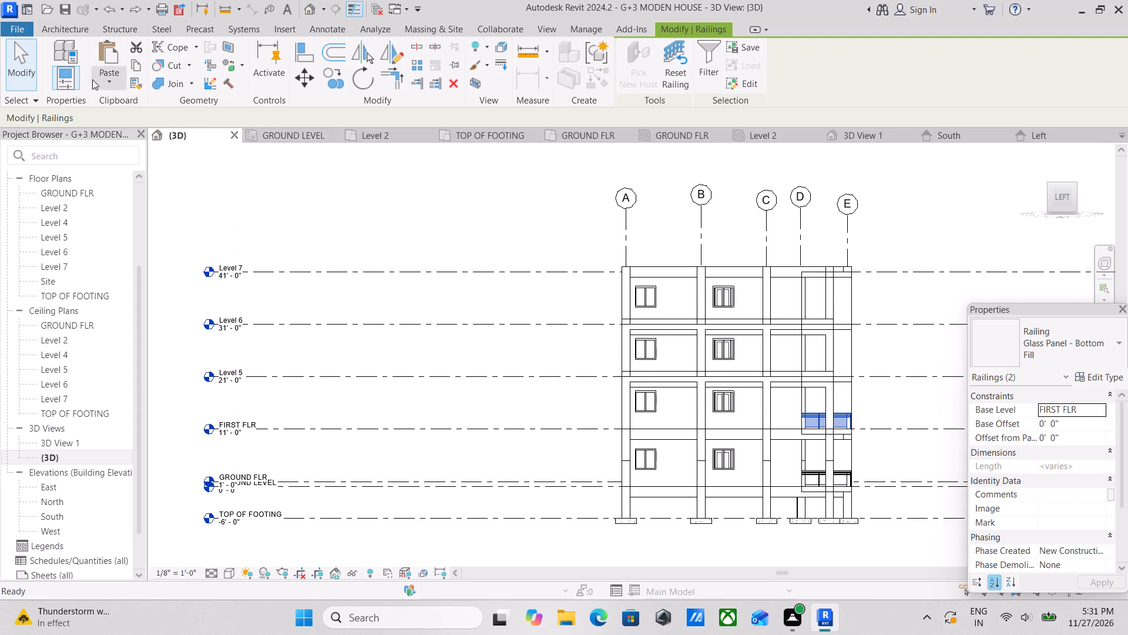
{"action": "left_click", "coordinate": [194, 135]}
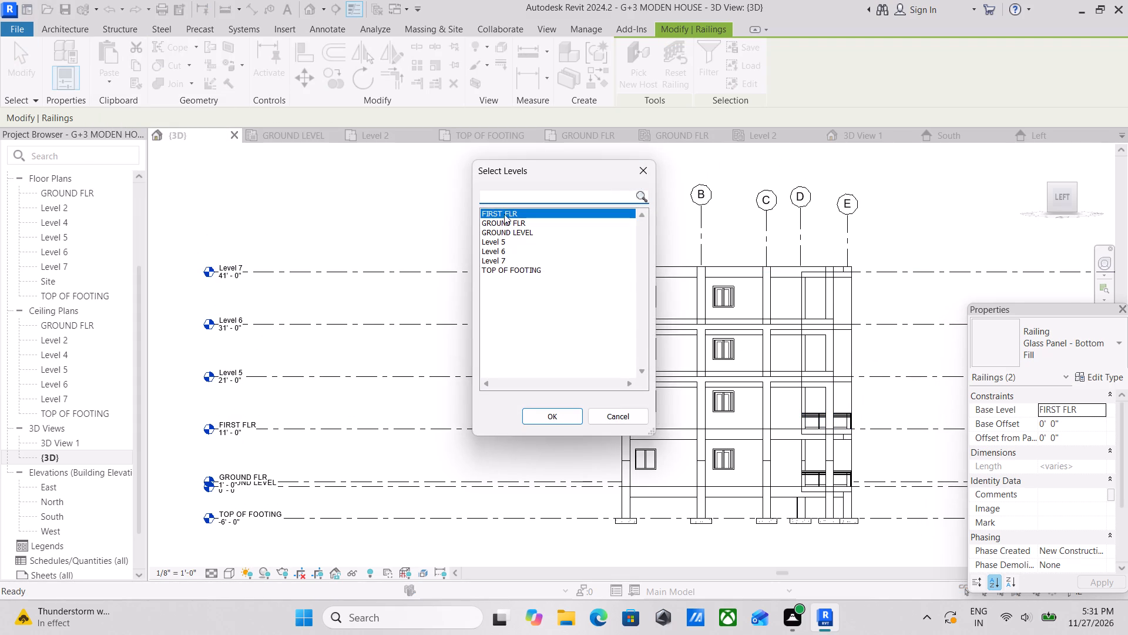
{"action": "left_click", "coordinate": [512, 250]}
{"action": "left_click", "coordinate": [521, 260]}
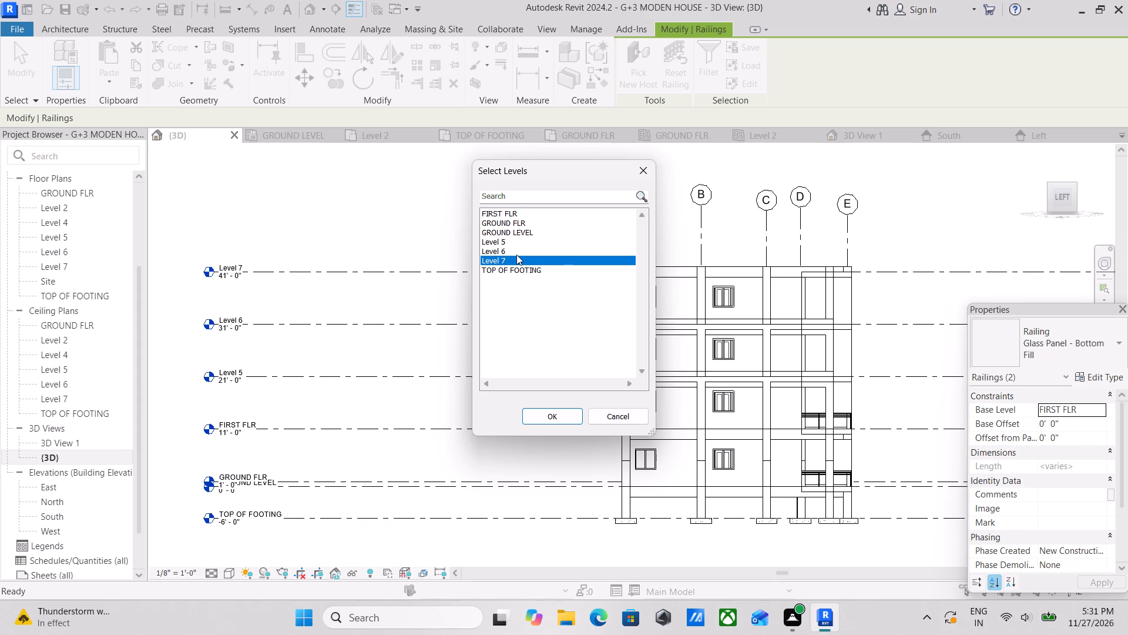
{"action": "left_click", "coordinate": [504, 248]}
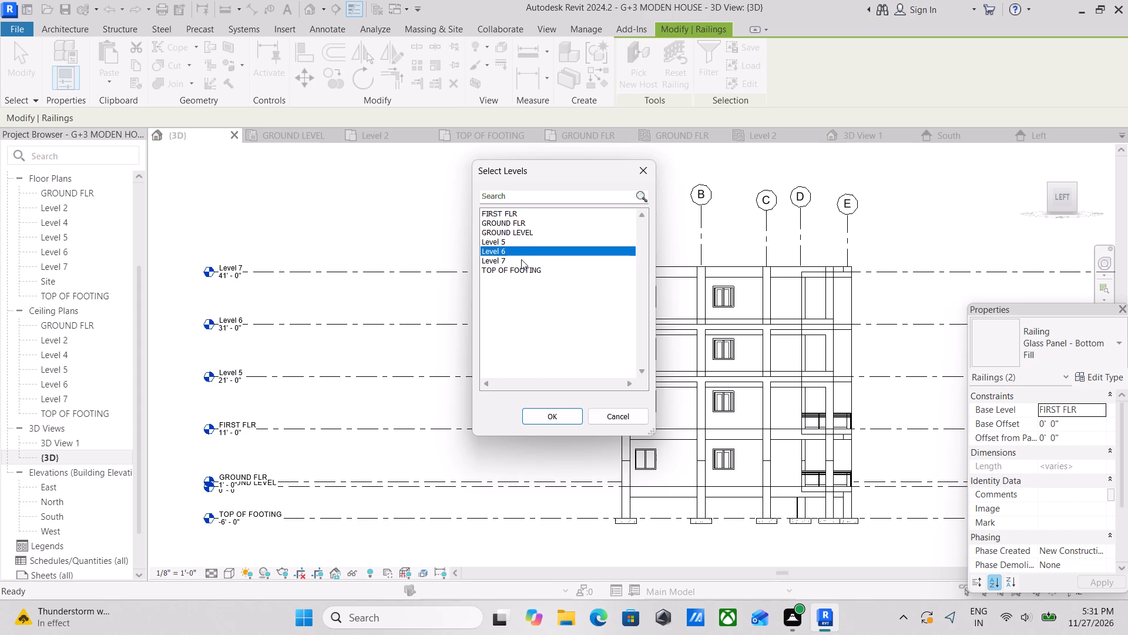
{"action": "left_click", "coordinate": [521, 258], "text": "ctrl"}
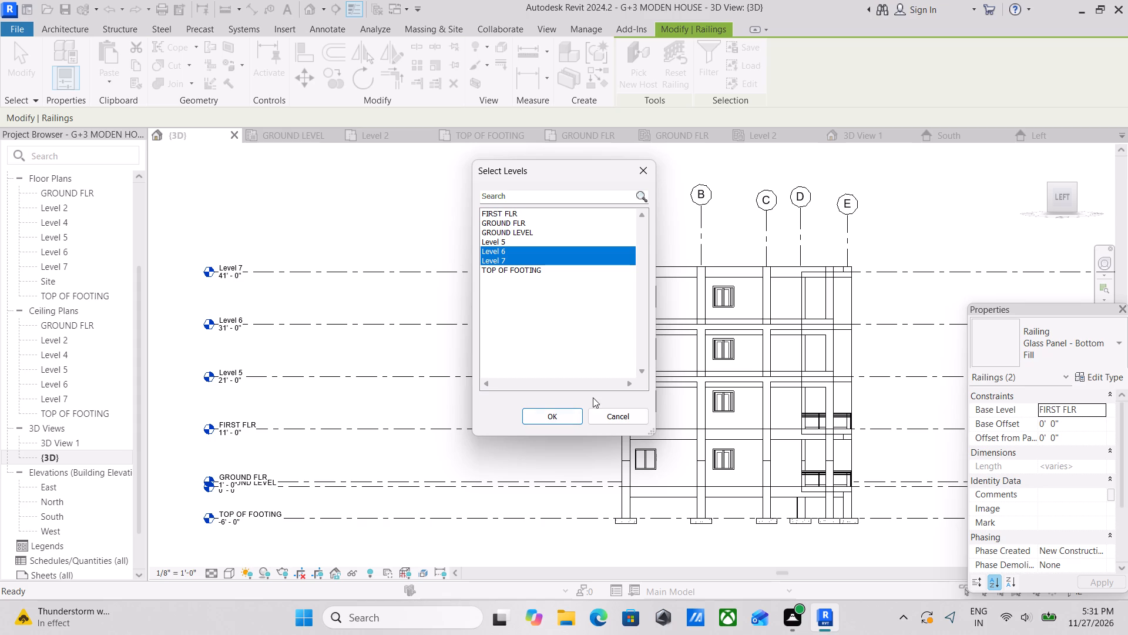
{"action": "left_click", "coordinate": [565, 419]}
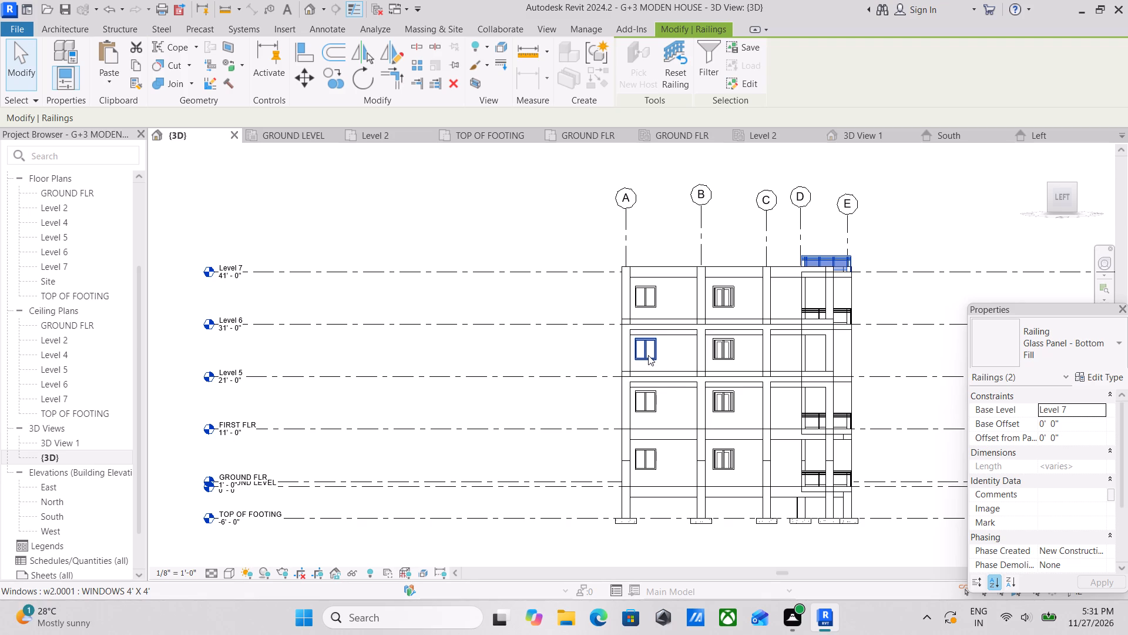
Set the base level of the roof-level railing at the grid 1 end to Level 5.
{"action": "scroll", "coordinate": [648, 355], "scroll_direction": "up", "scroll_amount": 2}
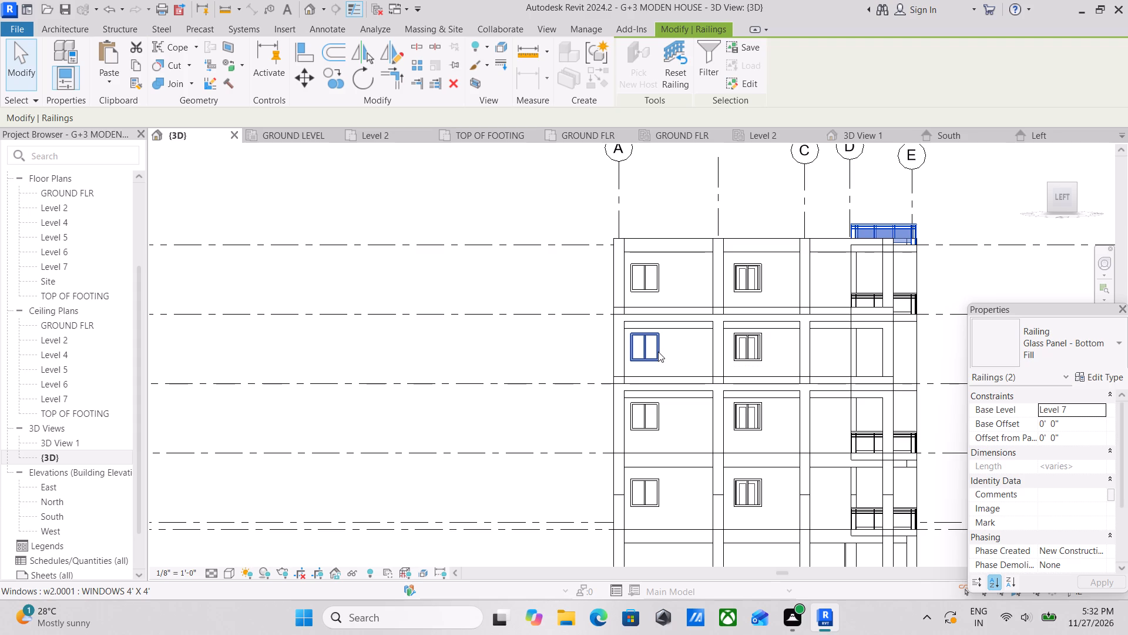
{"action": "middle_click_drag", "start_coordinate": [689, 329], "coordinate": [638, 360]}
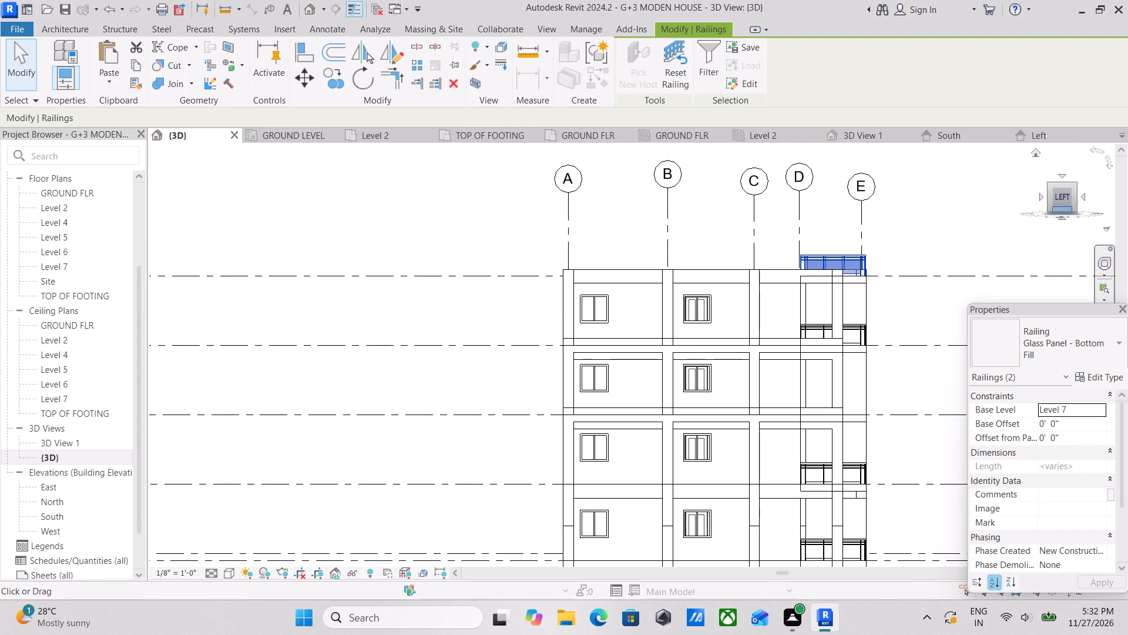
{"action": "left_click", "coordinate": [862, 263]}
{"action": "left_click", "coordinate": [1099, 407]}
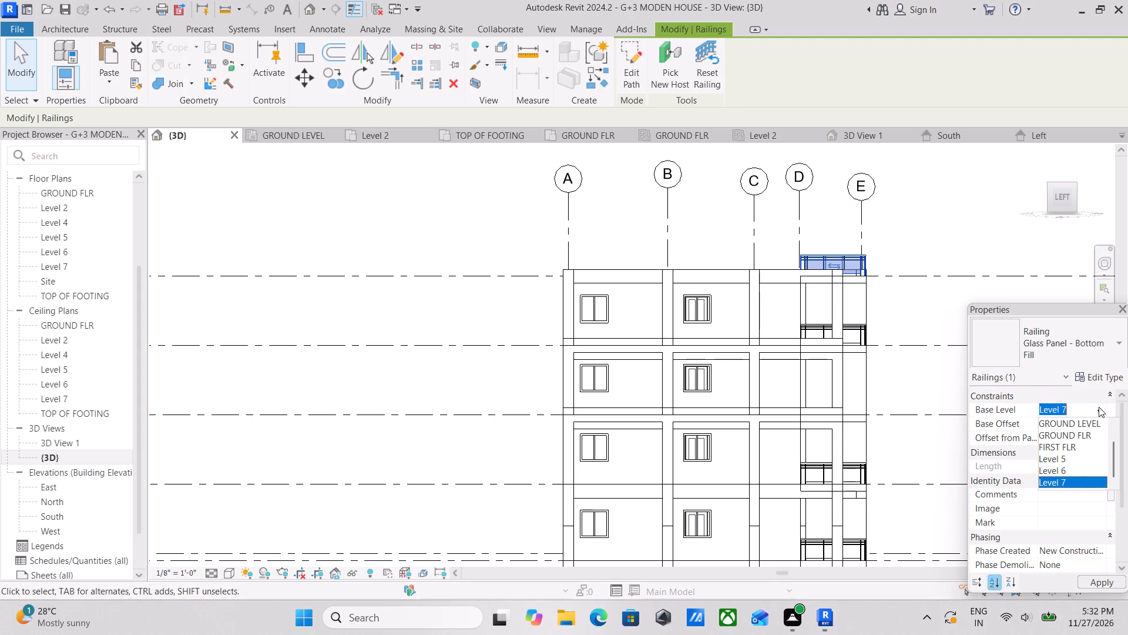
{"action": "left_click", "coordinate": [1067, 460]}
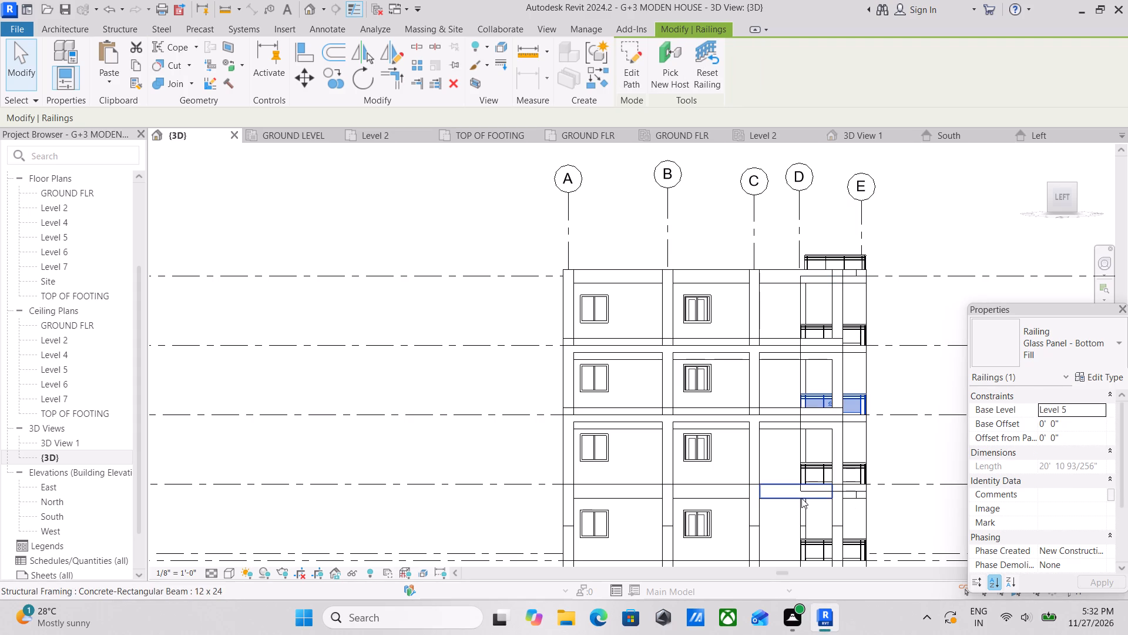
Delete the remaining Level 7 railing above the balcony at the grid 6 end.
{"action": "middle_click_drag", "start_coordinate": [927, 429], "coordinate": [812, 473]}
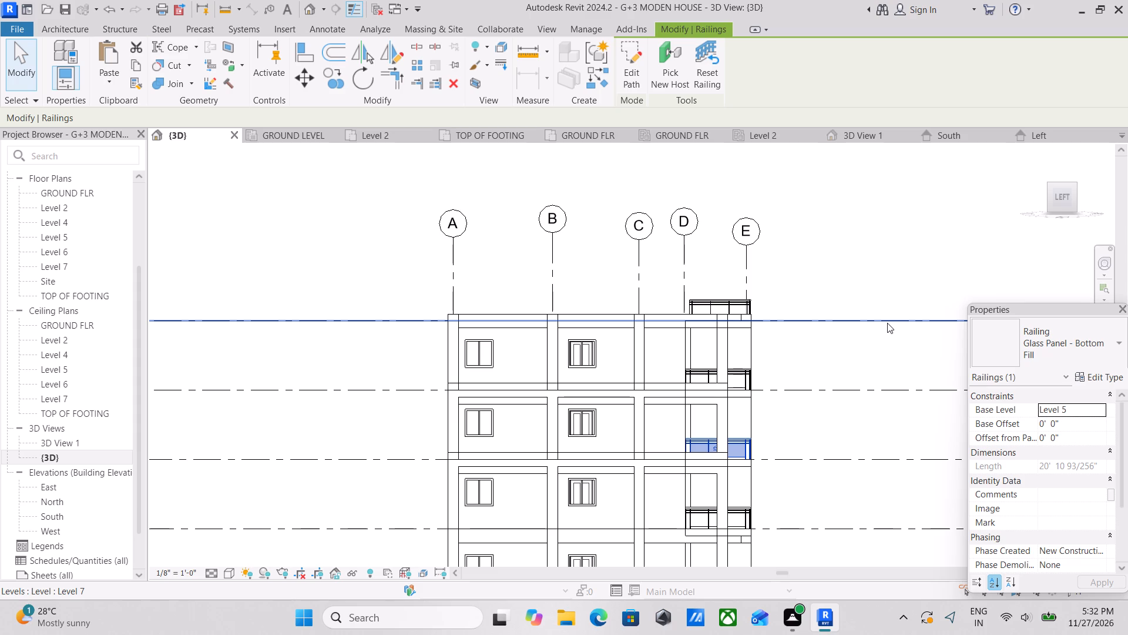
{"action": "scroll", "coordinate": [887, 323], "scroll_direction": "down", "scroll_amount": 1}
{"action": "scroll", "coordinate": [887, 323], "scroll_direction": "up", "scroll_amount": 1}
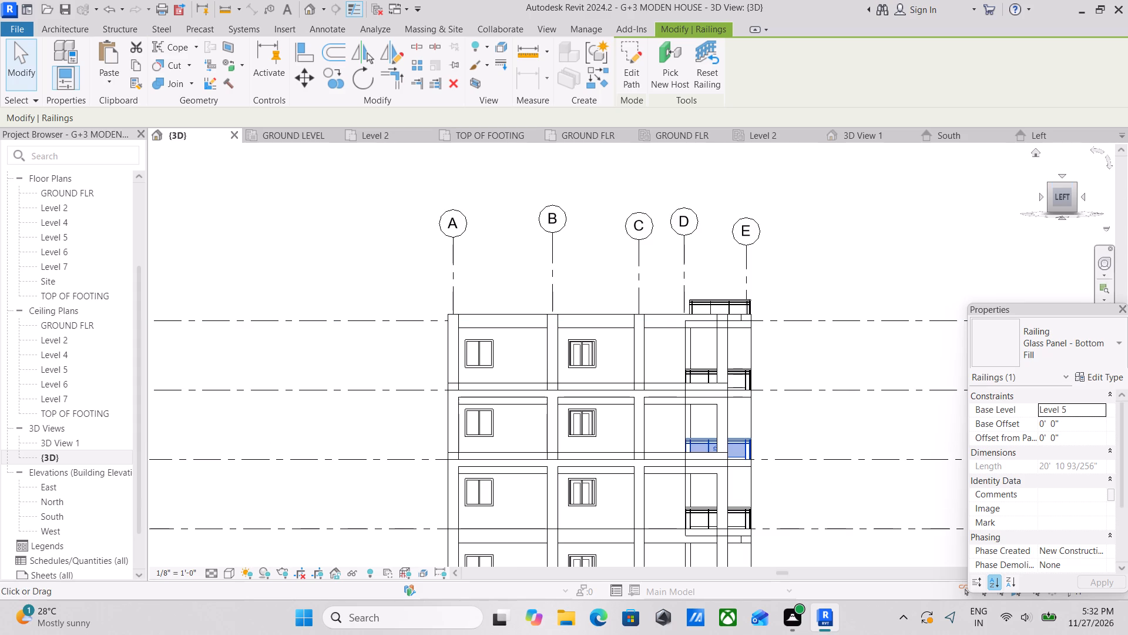
{"action": "left_click", "coordinate": [1073, 185]}
{"action": "scroll", "coordinate": [785, 398], "scroll_direction": "down", "scroll_amount": 3}
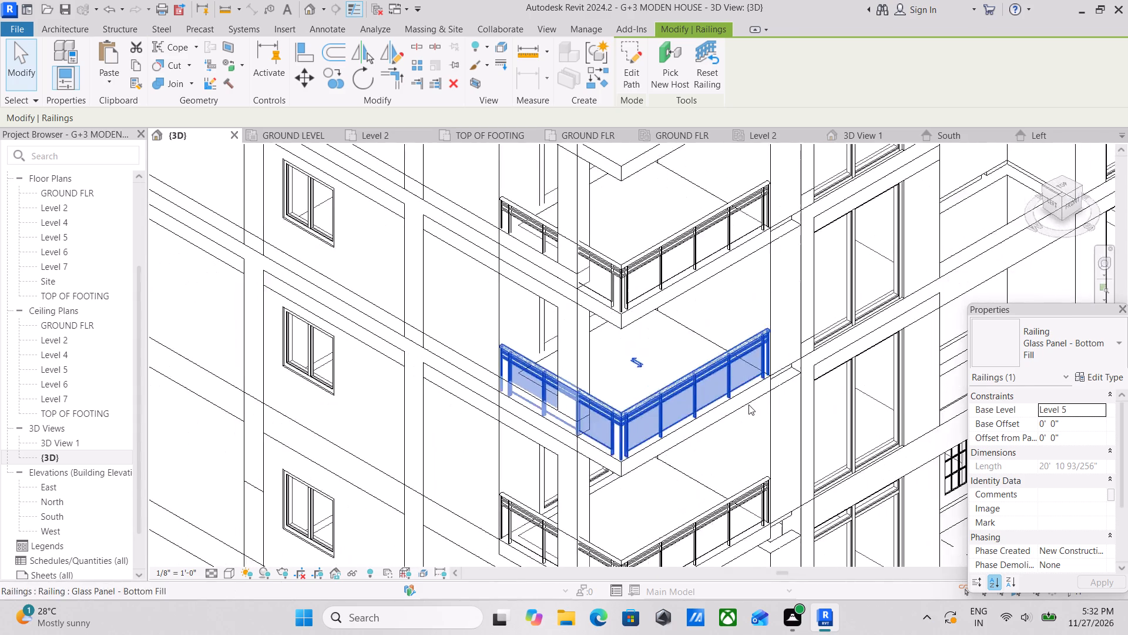
{"action": "scroll", "coordinate": [746, 405], "scroll_direction": "down", "scroll_amount": 3}
{"action": "middle_click_drag", "start_coordinate": [746, 405], "coordinate": [701, 511]}
{"action": "middle_click_drag", "start_coordinate": [754, 346], "coordinate": [615, 559]}
{"action": "middle_click_drag", "start_coordinate": [712, 430], "coordinate": [679, 461]}
{"action": "scroll", "coordinate": [679, 461], "scroll_direction": "up", "scroll_amount": 1}
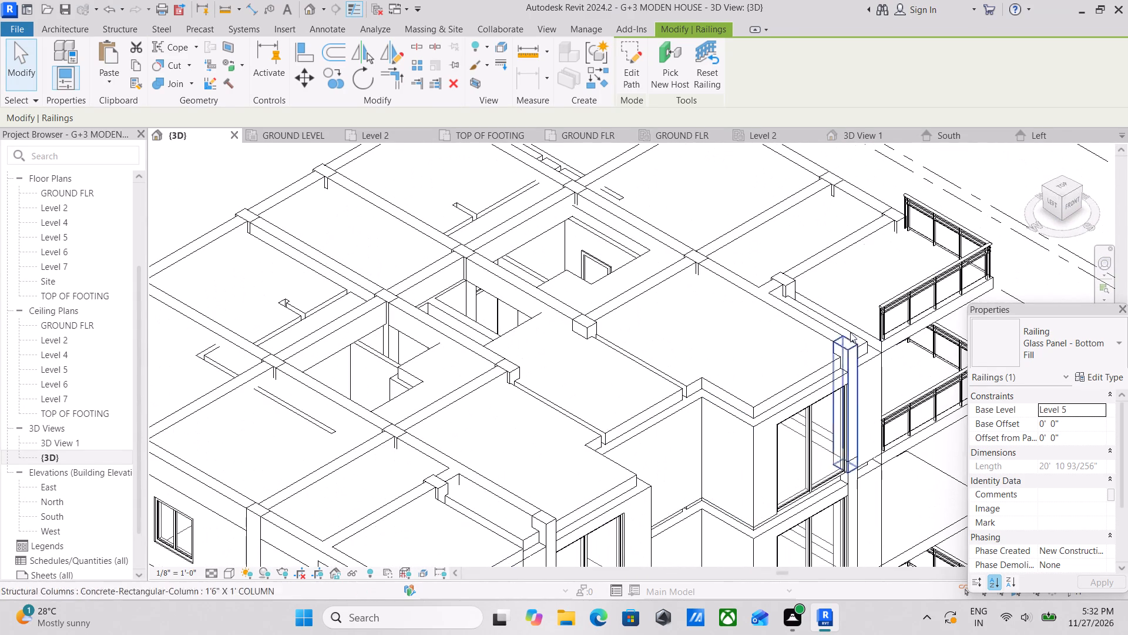
{"action": "left_click", "coordinate": [897, 300]}
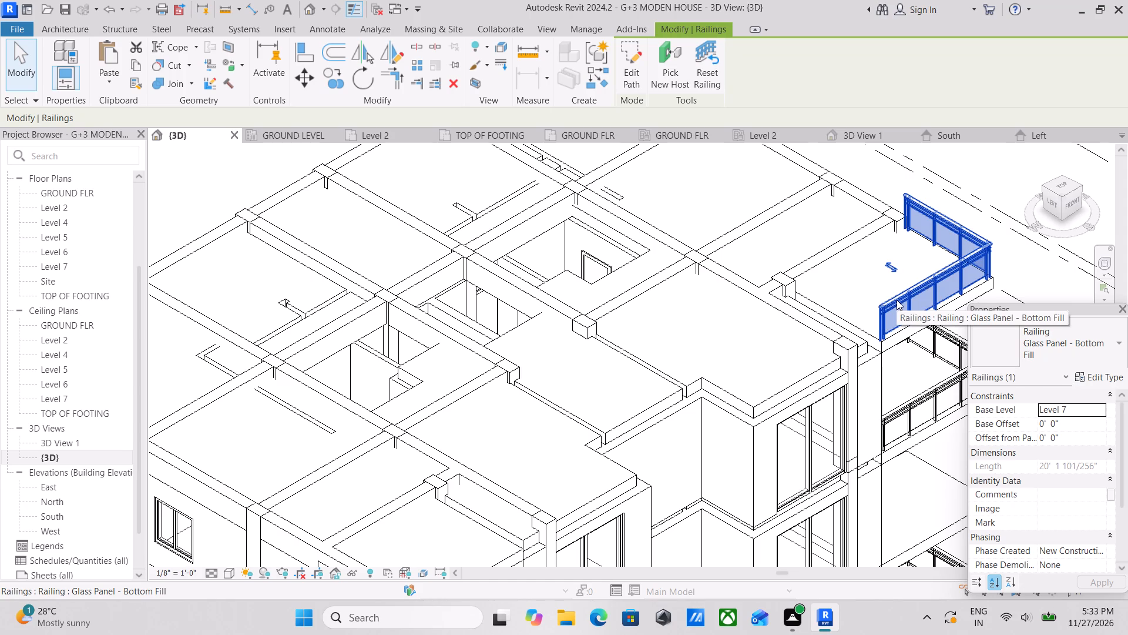
{"action": "right_click", "coordinate": [897, 300]}
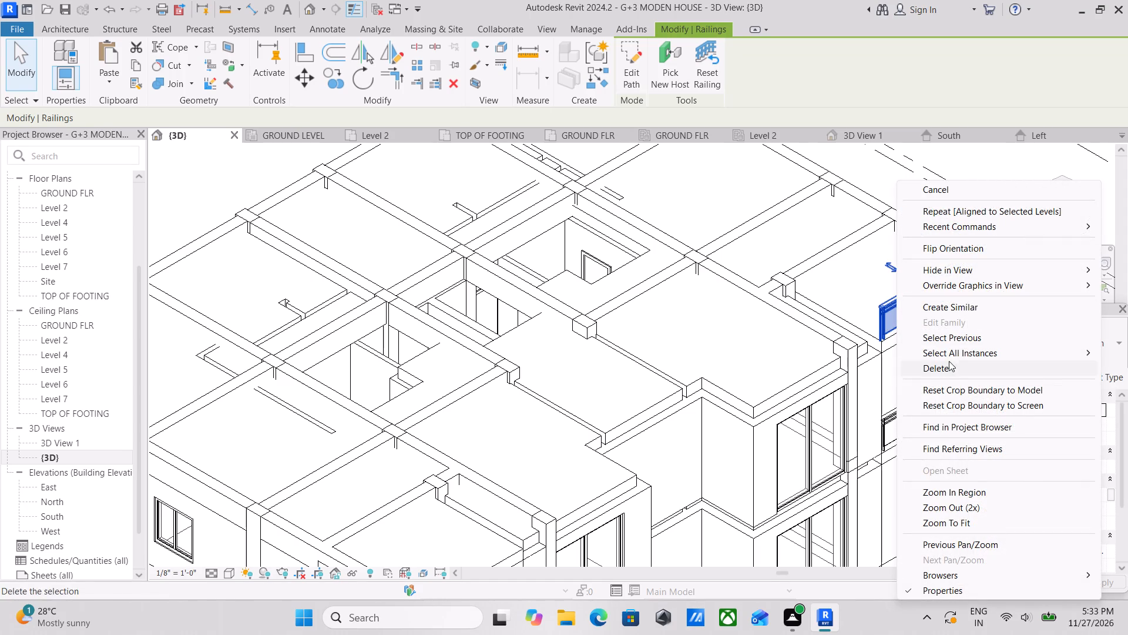
{"action": "left_click", "coordinate": [949, 370]}
Examine the 1'6" X 1' column at the ground-floor balcony by grid 6 against the floor levels from the building's right side.
{"action": "scroll", "coordinate": [781, 390], "scroll_direction": "down", "scroll_amount": 3}
{"action": "middle_click_drag", "start_coordinate": [646, 415], "coordinate": [694, 392]}
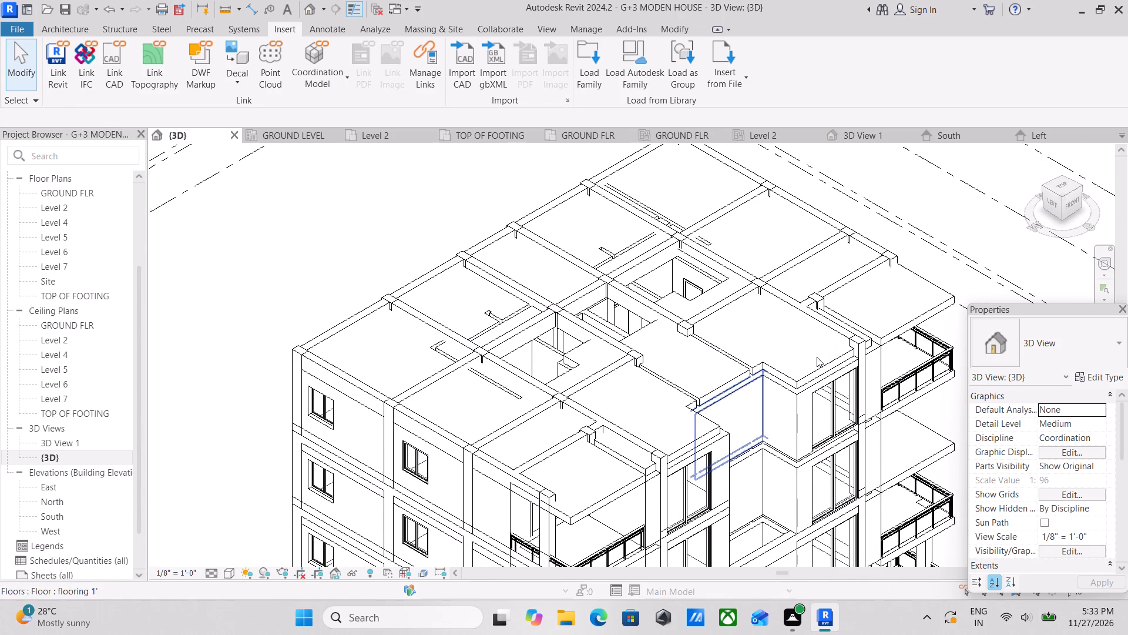
{"action": "middle_click_drag", "start_coordinate": [896, 372], "coordinate": [817, 274]}
{"action": "middle_click_drag", "start_coordinate": [824, 412], "coordinate": [784, 322]}
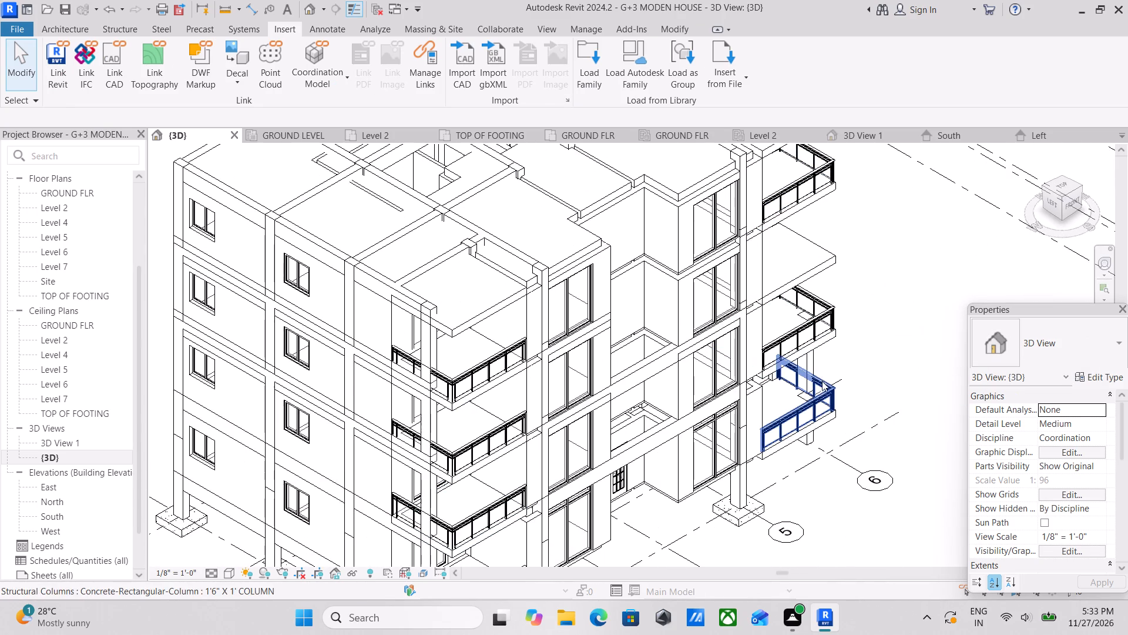
{"action": "left_click", "coordinate": [811, 366]}
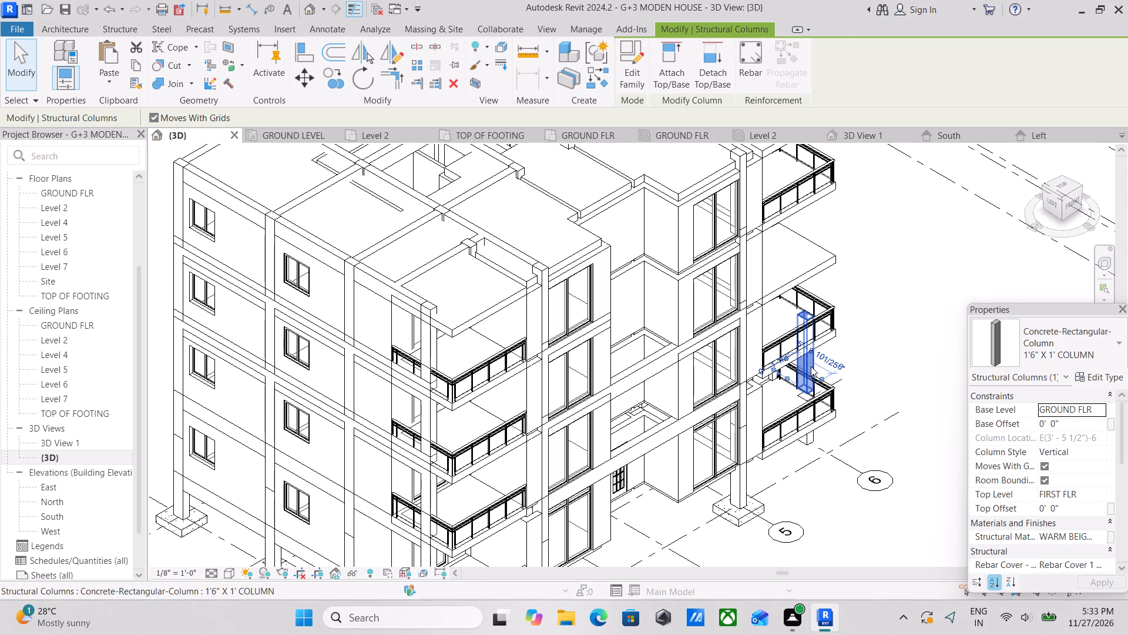
{"action": "scroll", "coordinate": [811, 366], "scroll_direction": "down", "scroll_amount": 3}
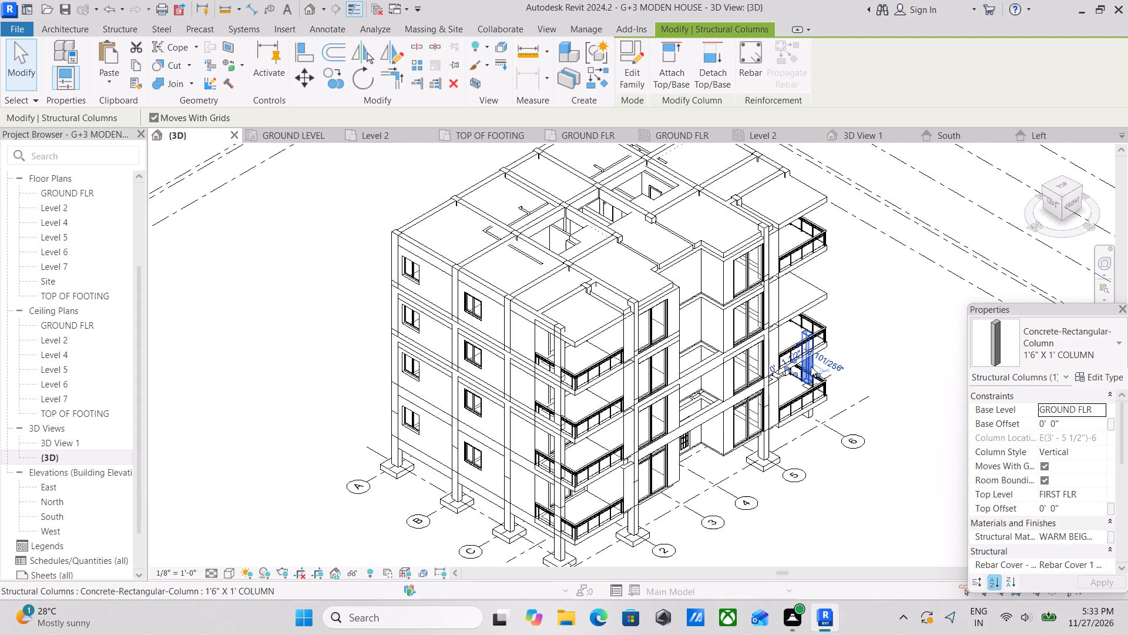
{"action": "left_click", "coordinate": [1082, 185]}
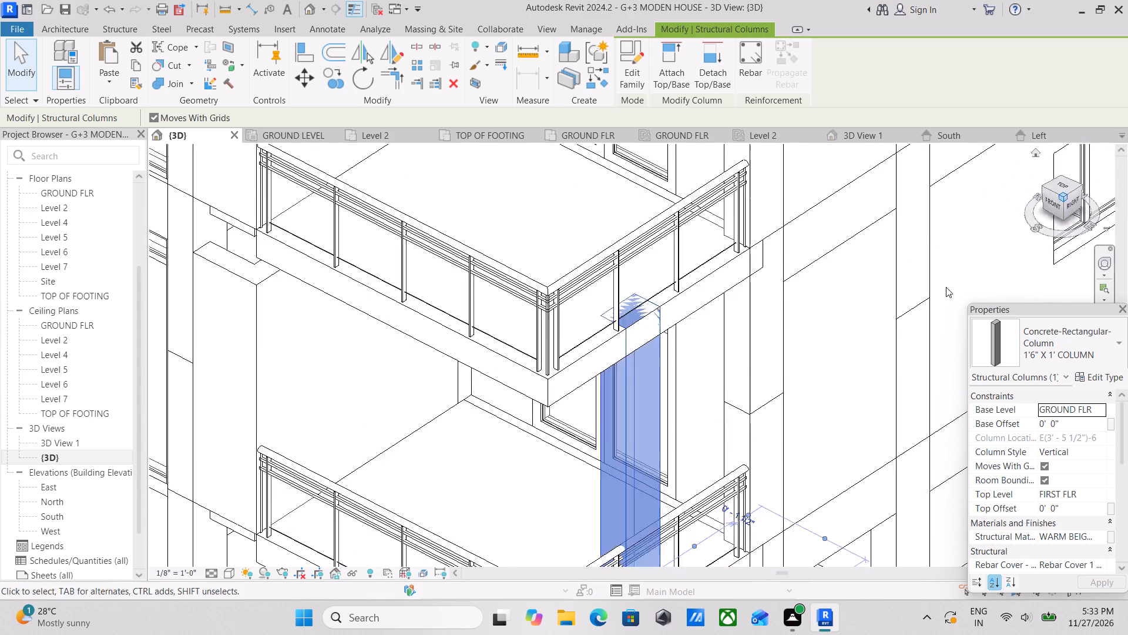
{"action": "scroll", "coordinate": [725, 404], "scroll_direction": "down", "scroll_amount": 7}
{"action": "middle_click_drag", "start_coordinate": [720, 406], "coordinate": [736, 449]}
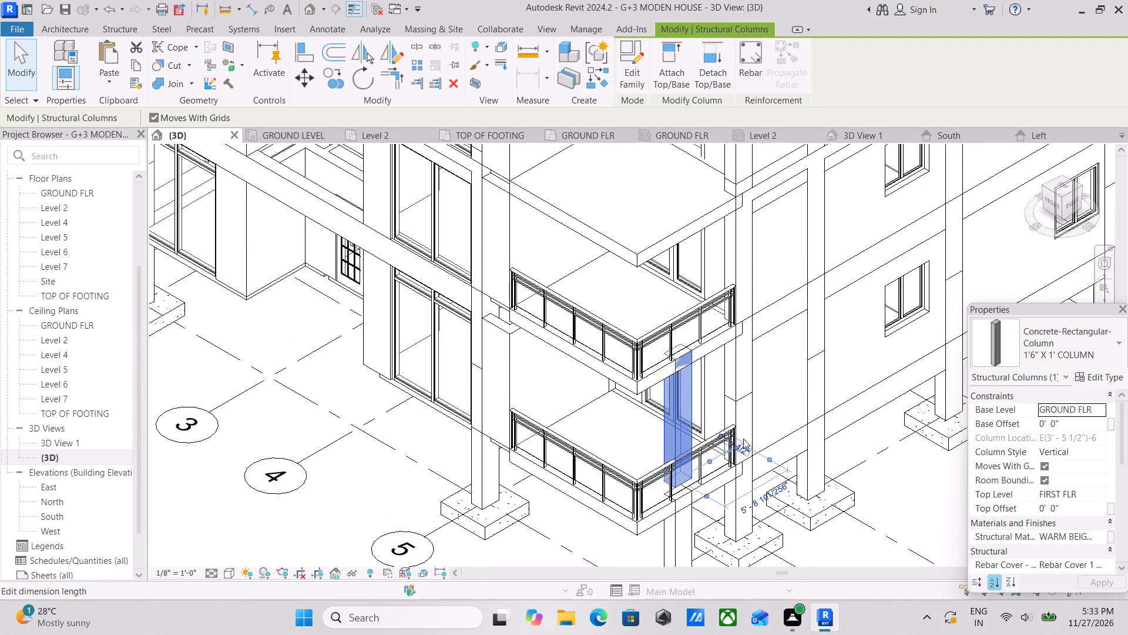
{"action": "scroll", "coordinate": [743, 439], "scroll_direction": "down", "scroll_amount": 3}
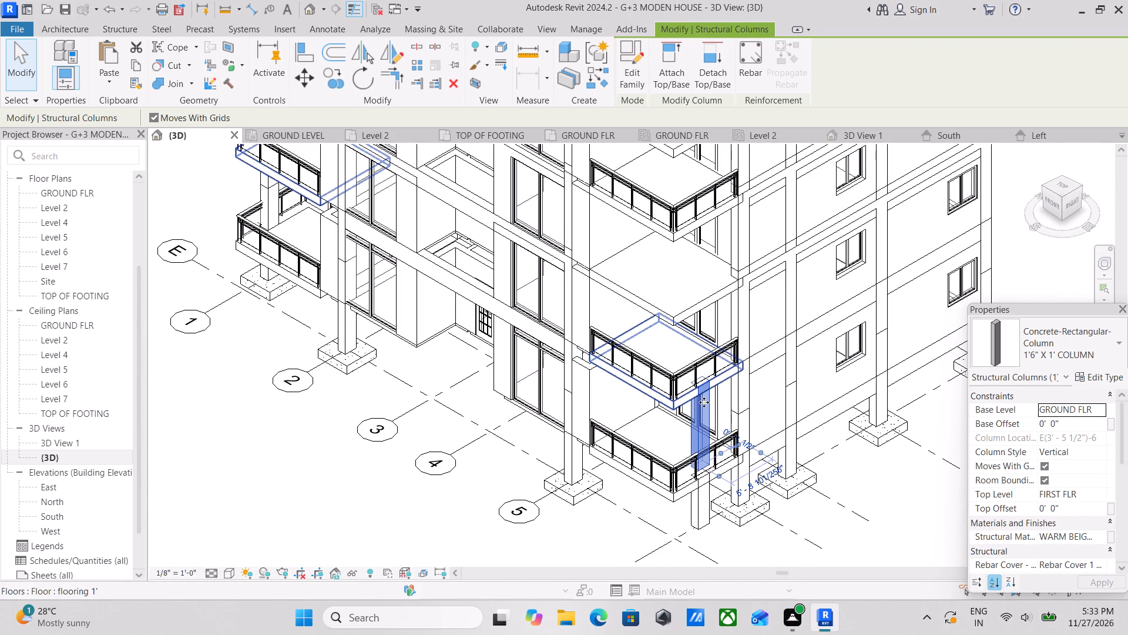
{"action": "middle_click_drag", "start_coordinate": [704, 402], "coordinate": [750, 390]}
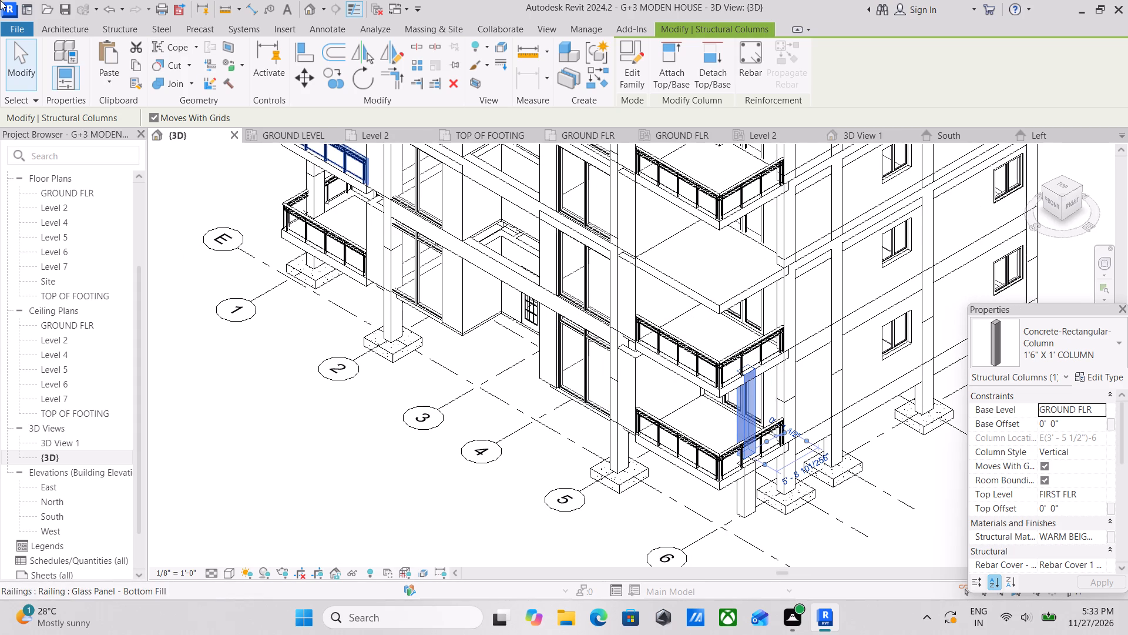
{"action": "middle_click_drag", "start_coordinate": [522, 315], "coordinate": [548, 361]}
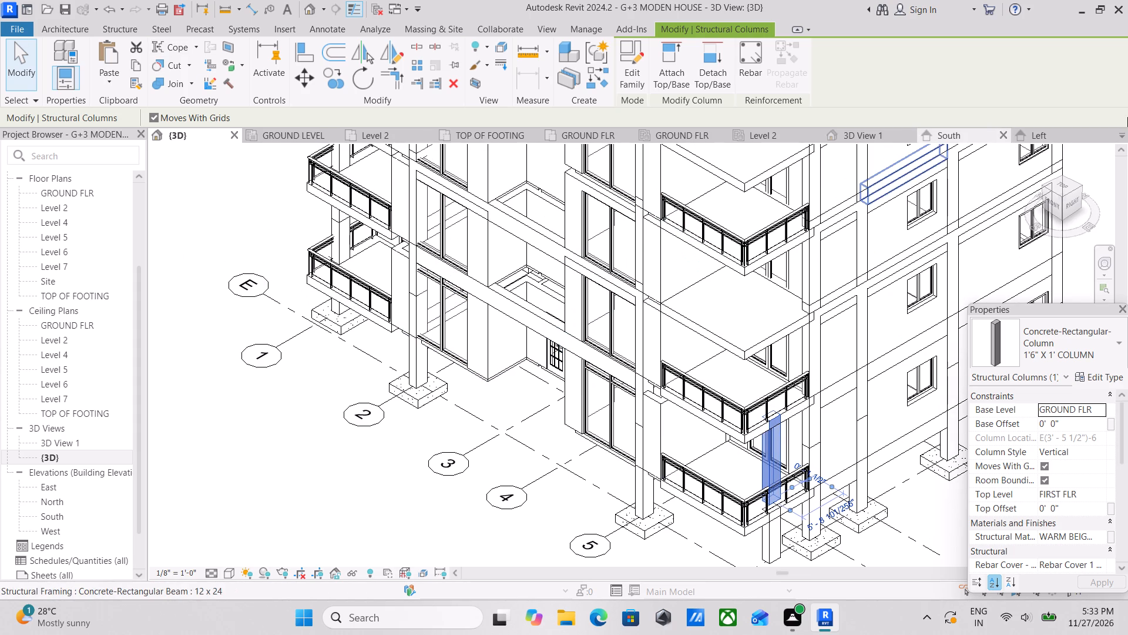
{"action": "left_click", "coordinate": [1069, 206]}
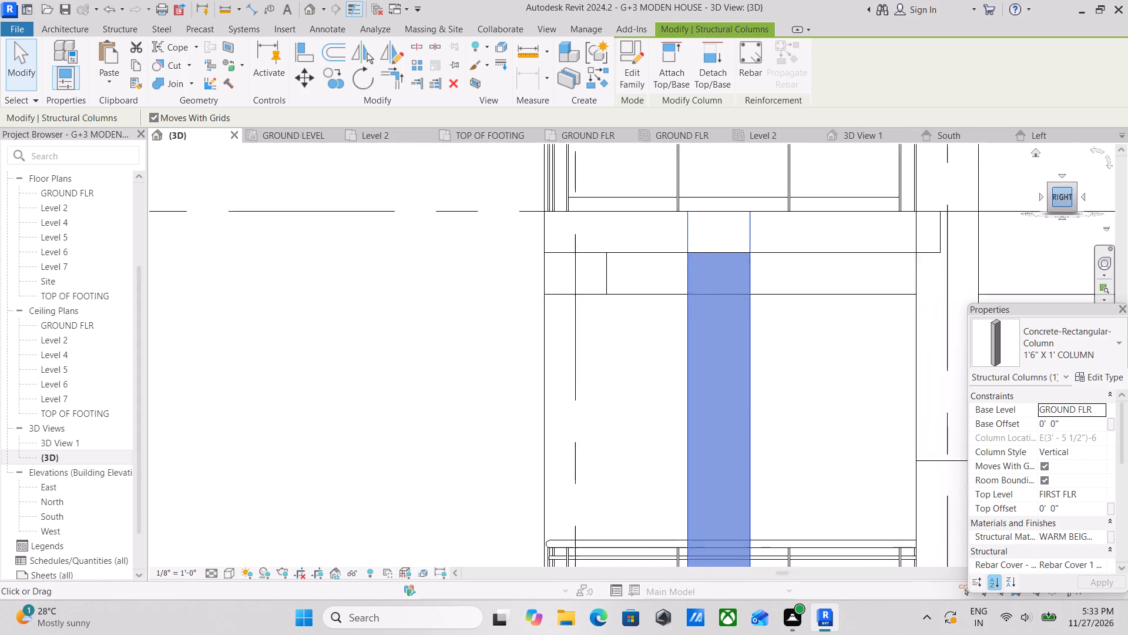
{"action": "scroll", "coordinate": [1069, 206], "scroll_direction": "down", "scroll_amount": 5}
{"action": "scroll", "coordinate": [915, 298], "scroll_direction": "down", "scroll_amount": 8}
{"action": "middle_click_drag", "start_coordinate": [855, 325], "coordinate": [862, 381]}
{"action": "middle_click_drag", "start_coordinate": [858, 378], "coordinate": [860, 417]}
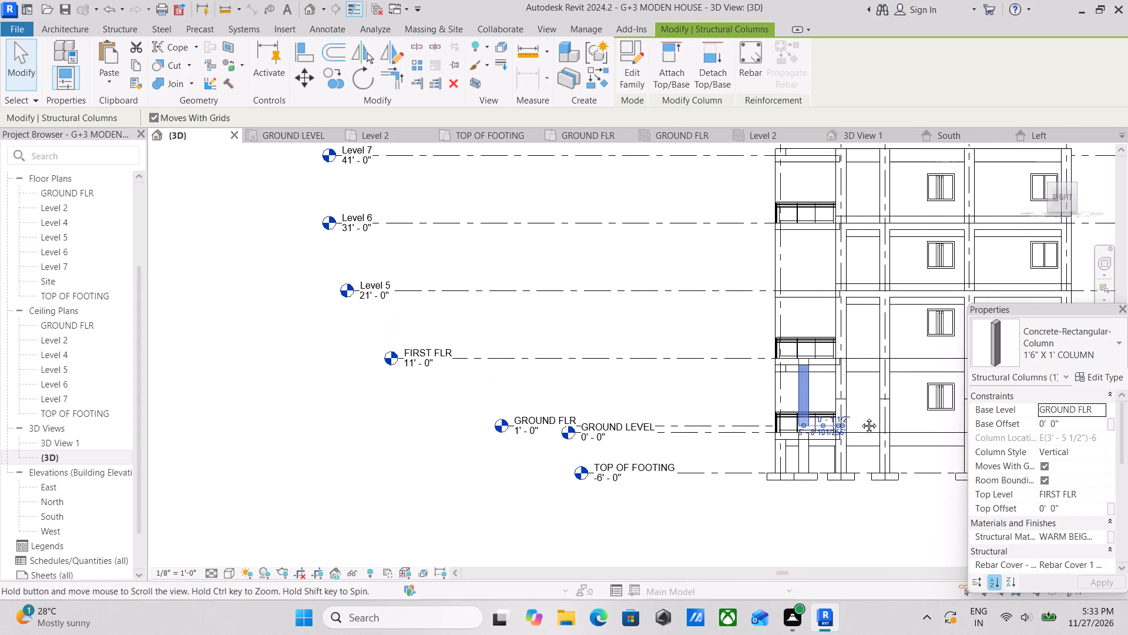
{"action": "middle_click_drag", "start_coordinate": [860, 417], "coordinate": [862, 429]}
{"action": "middle_click_drag", "start_coordinate": [857, 393], "coordinate": [865, 423]}
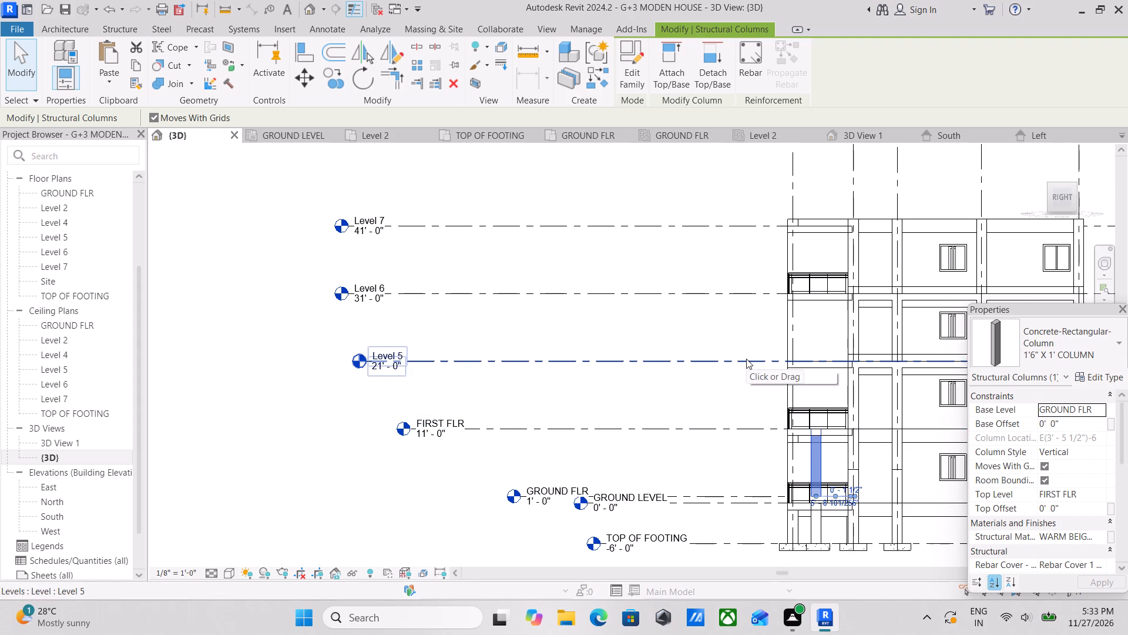
{"action": "middle_click_drag", "start_coordinate": [759, 402], "coordinate": [774, 362]}
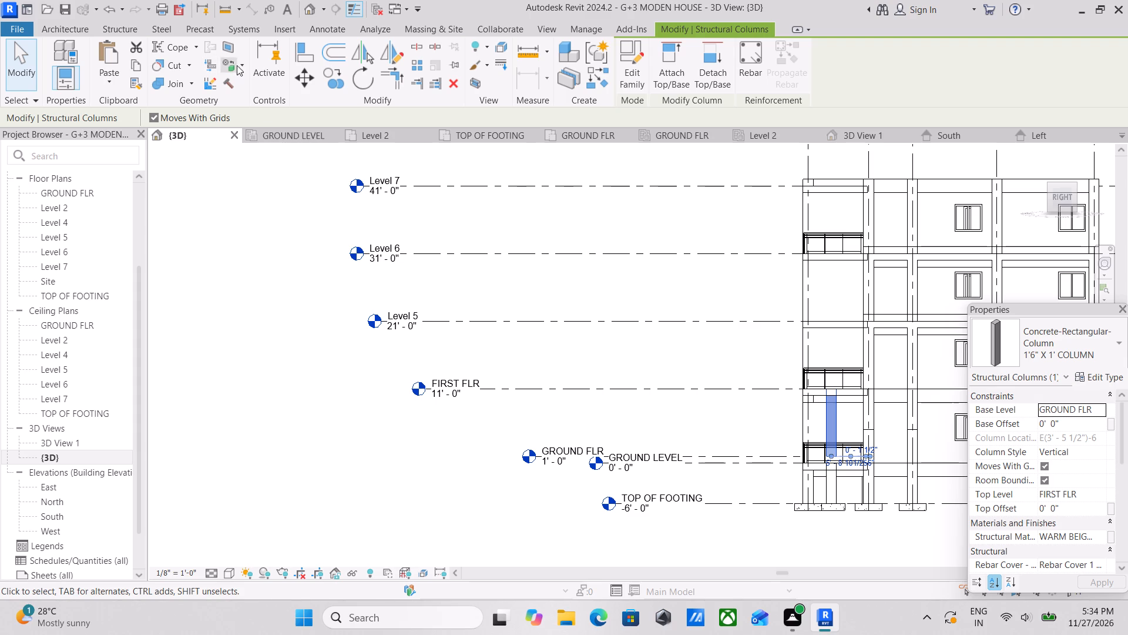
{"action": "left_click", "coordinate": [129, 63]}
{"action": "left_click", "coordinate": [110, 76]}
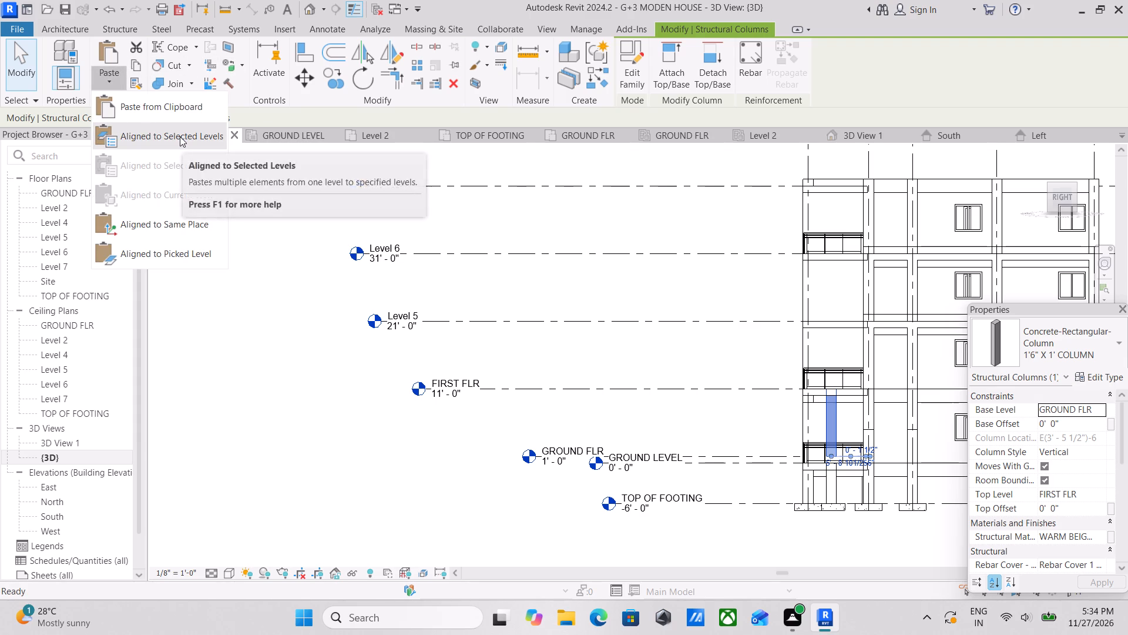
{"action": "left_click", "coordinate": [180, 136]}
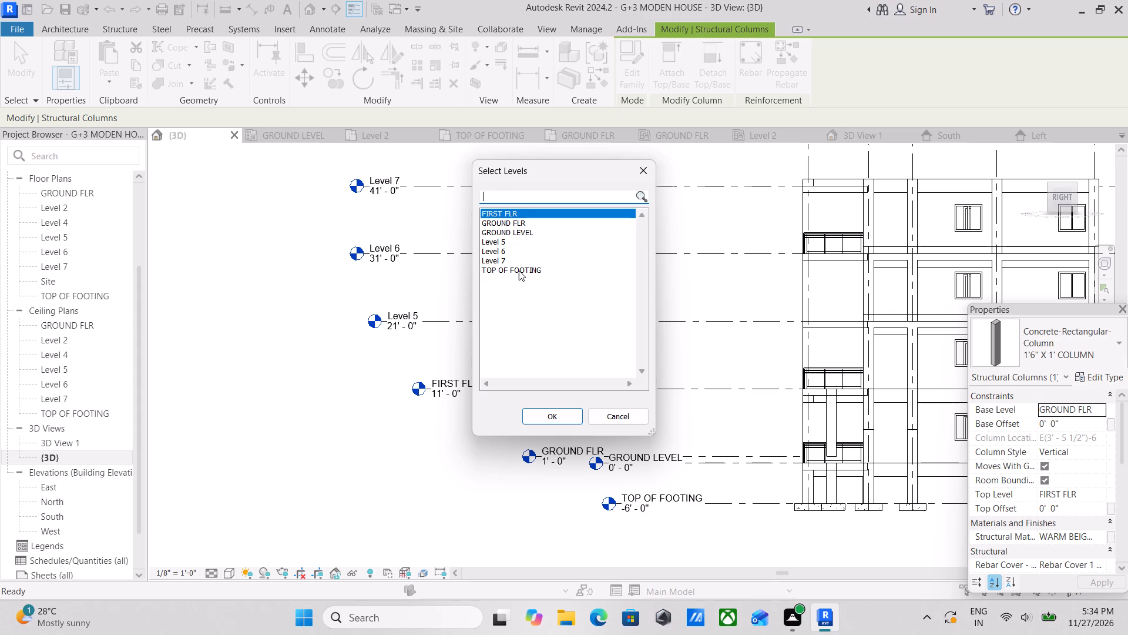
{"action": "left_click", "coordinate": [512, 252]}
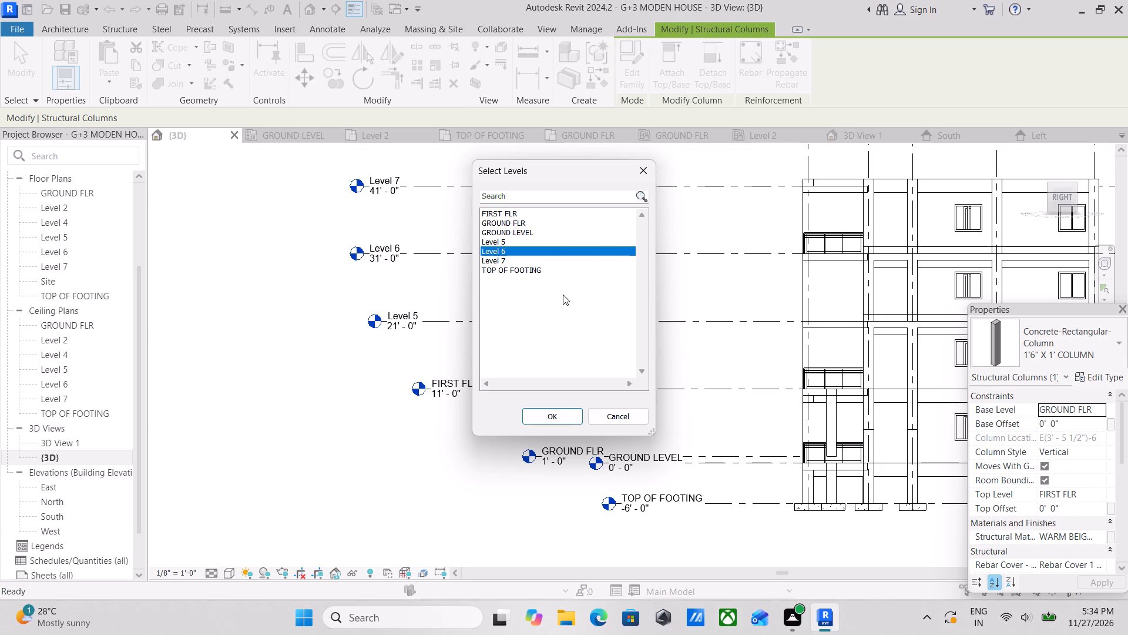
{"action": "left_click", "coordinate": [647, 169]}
Delete the 1'6" X 1' column stub between the top of footing and the ground-floor balcony slab at grid 6.
{"action": "middle_click_drag", "start_coordinate": [707, 344], "coordinate": [634, 297]}
{"action": "scroll", "coordinate": [711, 341], "scroll_direction": "down", "scroll_amount": 2}
{"action": "middle_click_drag", "start_coordinate": [642, 325], "coordinate": [720, 429], "text": "shift"}
{"action": "scroll", "coordinate": [717, 399], "scroll_direction": "up", "scroll_amount": 2}
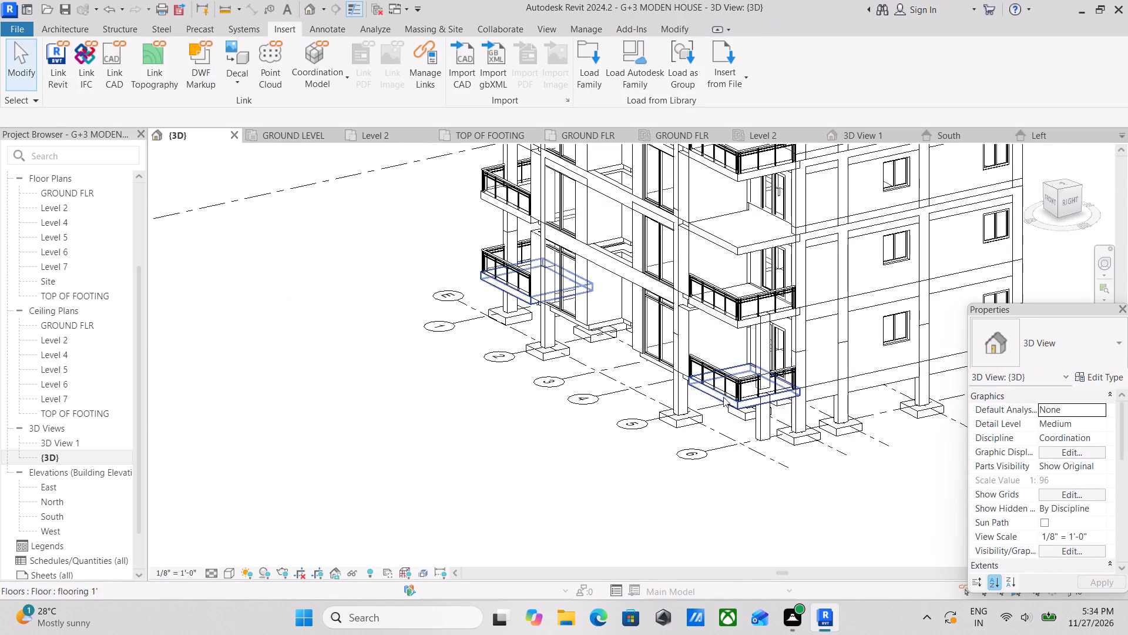
{"action": "scroll", "coordinate": [723, 397], "scroll_direction": "up", "scroll_amount": 3}
{"action": "middle_click_drag", "start_coordinate": [711, 380], "coordinate": [784, 405], "text": "shift"}
{"action": "scroll", "coordinate": [788, 406], "scroll_direction": "up", "scroll_amount": 1, "text": "shift"}
{"action": "middle_click_drag", "start_coordinate": [788, 406], "coordinate": [841, 362], "text": "shift"}
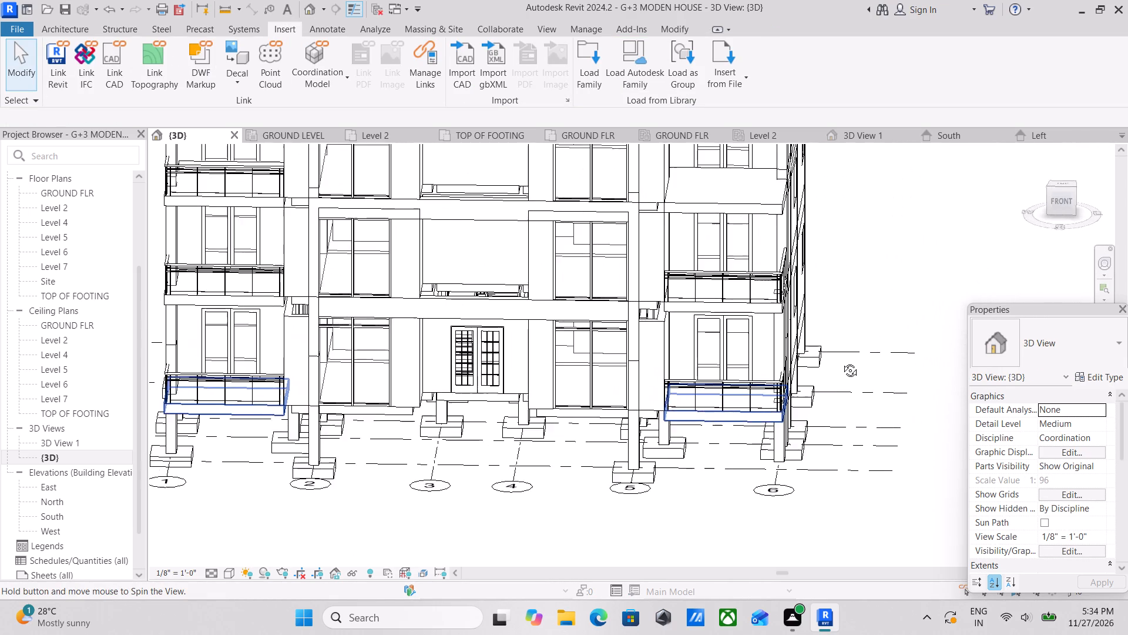
{"action": "middle_click_drag", "start_coordinate": [841, 362], "coordinate": [820, 382], "text": "shift"}
{"action": "middle_click_drag", "start_coordinate": [773, 417], "coordinate": [684, 406], "text": "shift"}
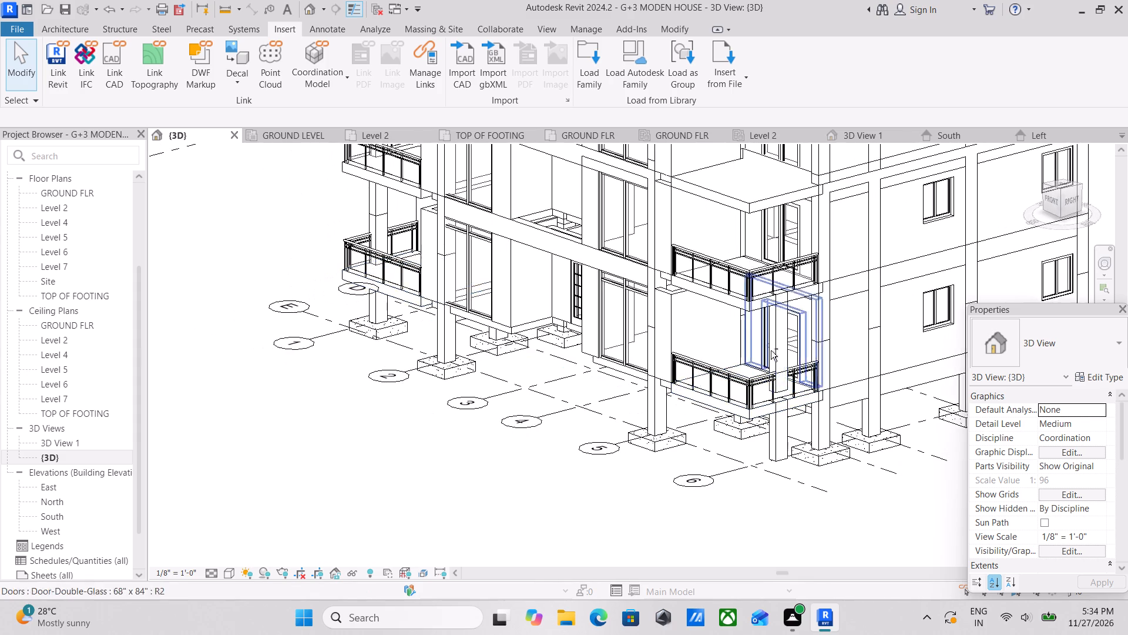
{"action": "middle_click_drag", "start_coordinate": [772, 349], "coordinate": [680, 276], "text": "shift"}
{"action": "middle_click_drag", "start_coordinate": [727, 329], "coordinate": [858, 393], "text": "shift"}
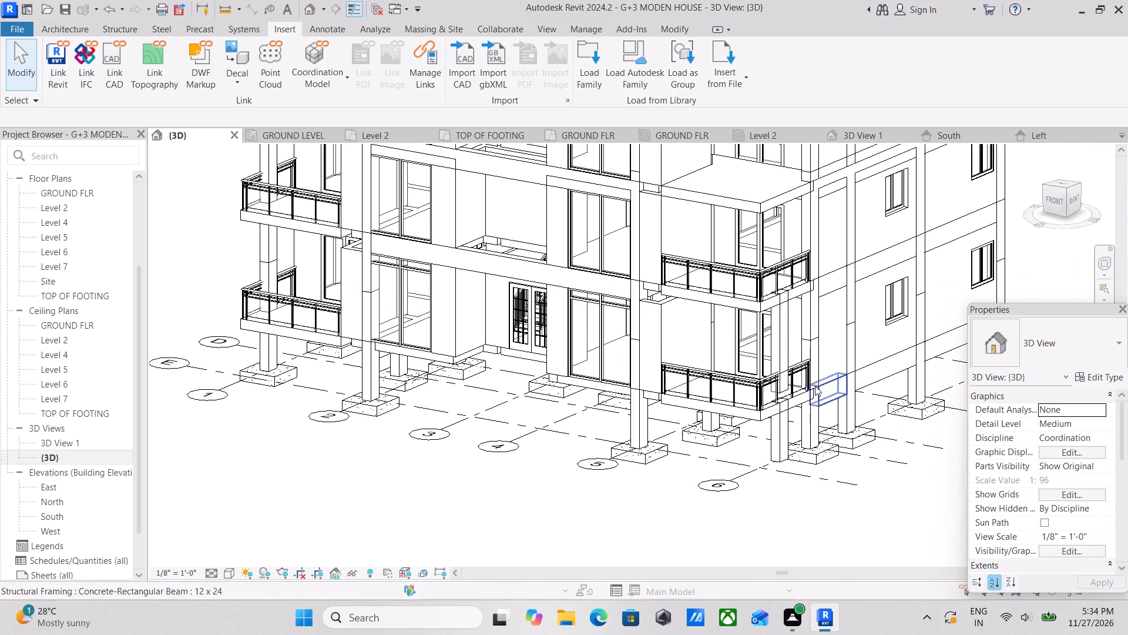
{"action": "middle_click_drag", "start_coordinate": [802, 383], "coordinate": [787, 377], "text": "shift"}
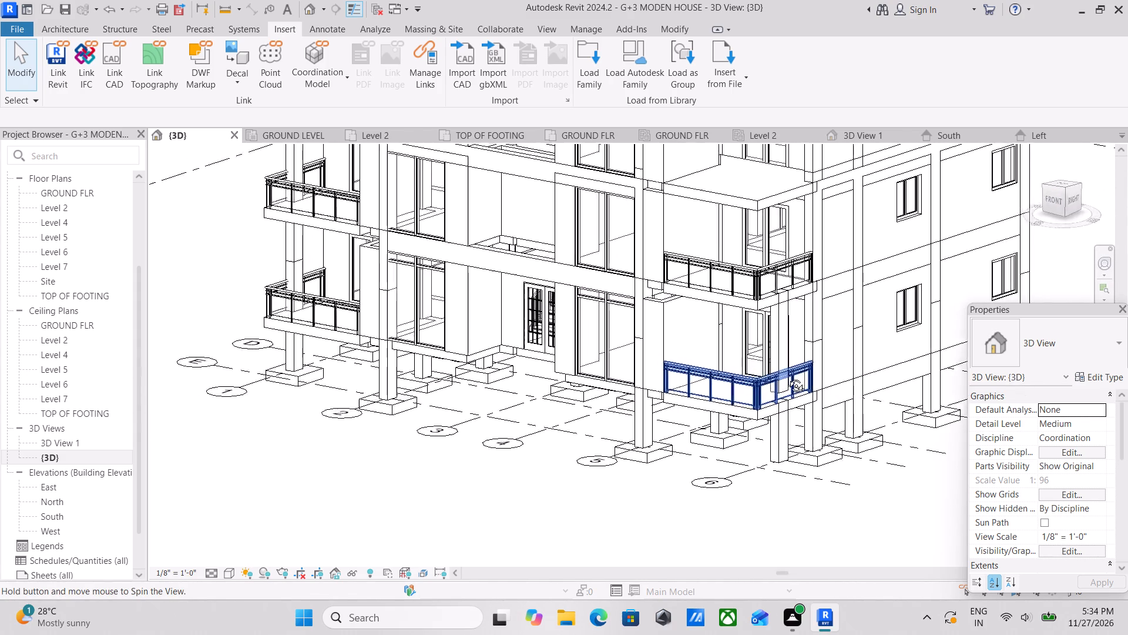
{"action": "middle_click_drag", "start_coordinate": [787, 377], "coordinate": [756, 396], "text": "shift"}
{"action": "middle_click_drag", "start_coordinate": [756, 396], "coordinate": [778, 399], "text": "shift"}
{"action": "scroll", "coordinate": [758, 356], "scroll_direction": "up", "scroll_amount": 1}
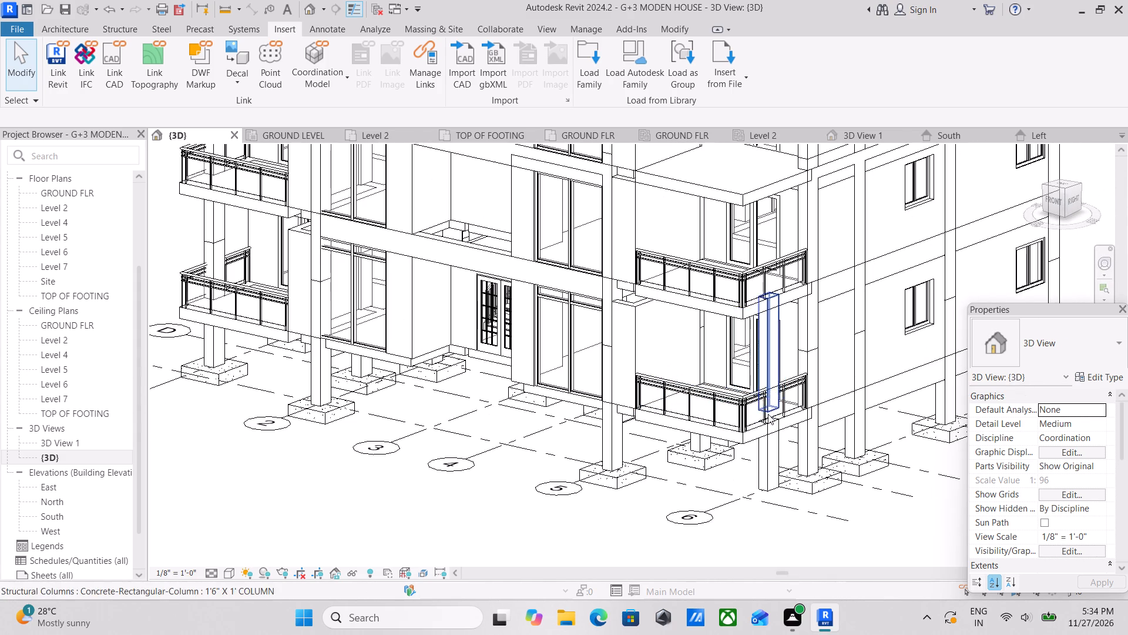
{"action": "middle_click_drag", "start_coordinate": [768, 414], "coordinate": [794, 379]}
{"action": "left_click", "coordinate": [797, 428]}
{"action": "right_click", "coordinate": [793, 422]}
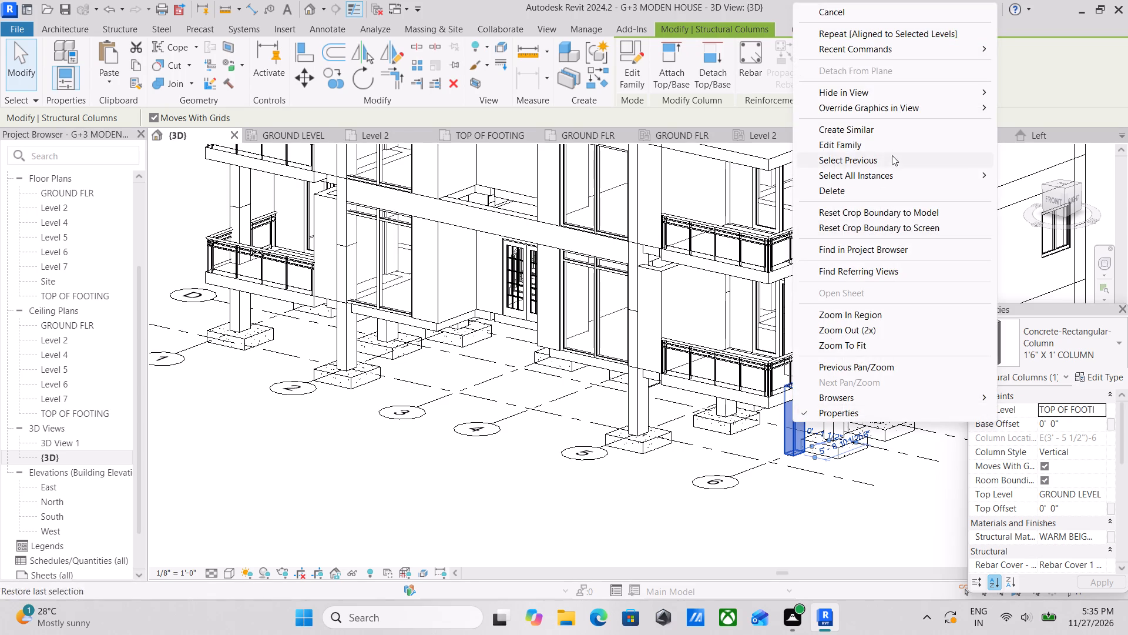
{"action": "left_click", "coordinate": [864, 189]}
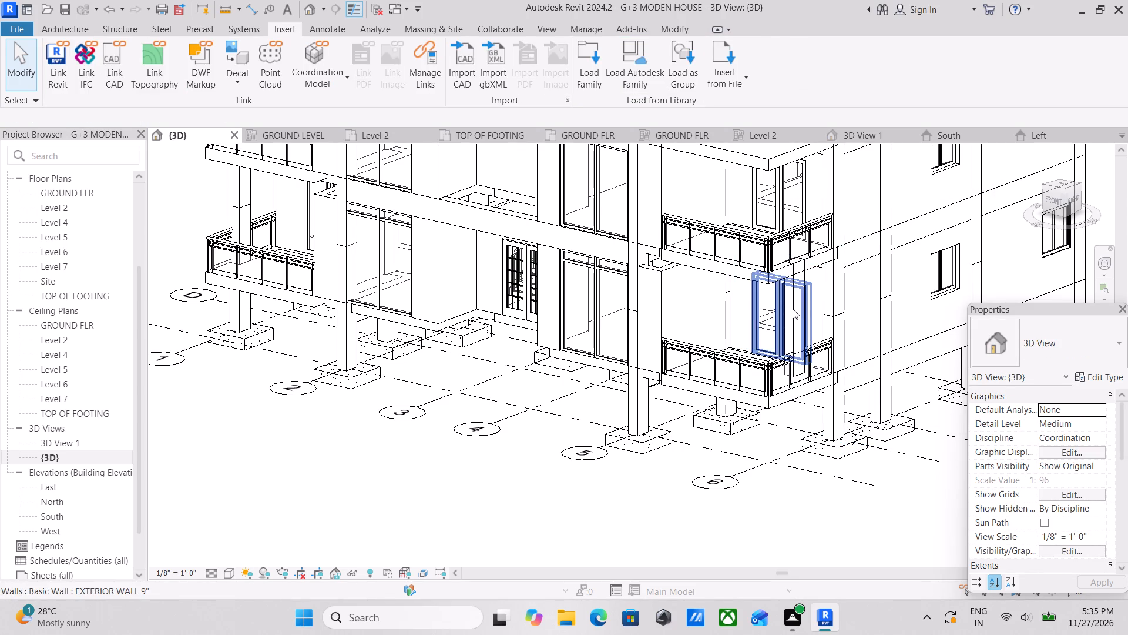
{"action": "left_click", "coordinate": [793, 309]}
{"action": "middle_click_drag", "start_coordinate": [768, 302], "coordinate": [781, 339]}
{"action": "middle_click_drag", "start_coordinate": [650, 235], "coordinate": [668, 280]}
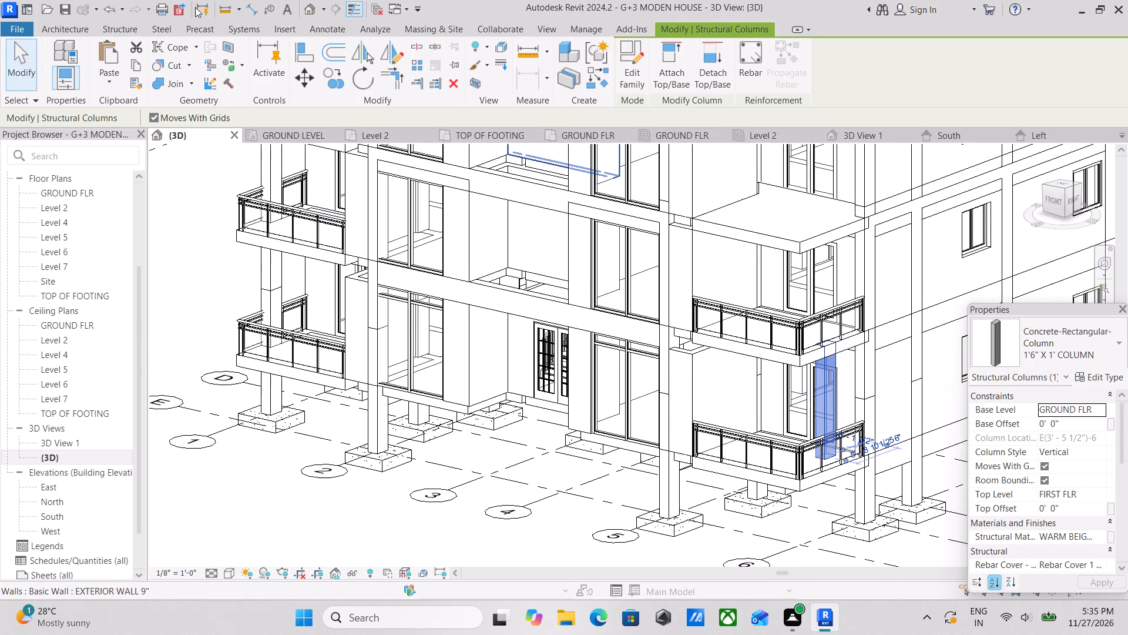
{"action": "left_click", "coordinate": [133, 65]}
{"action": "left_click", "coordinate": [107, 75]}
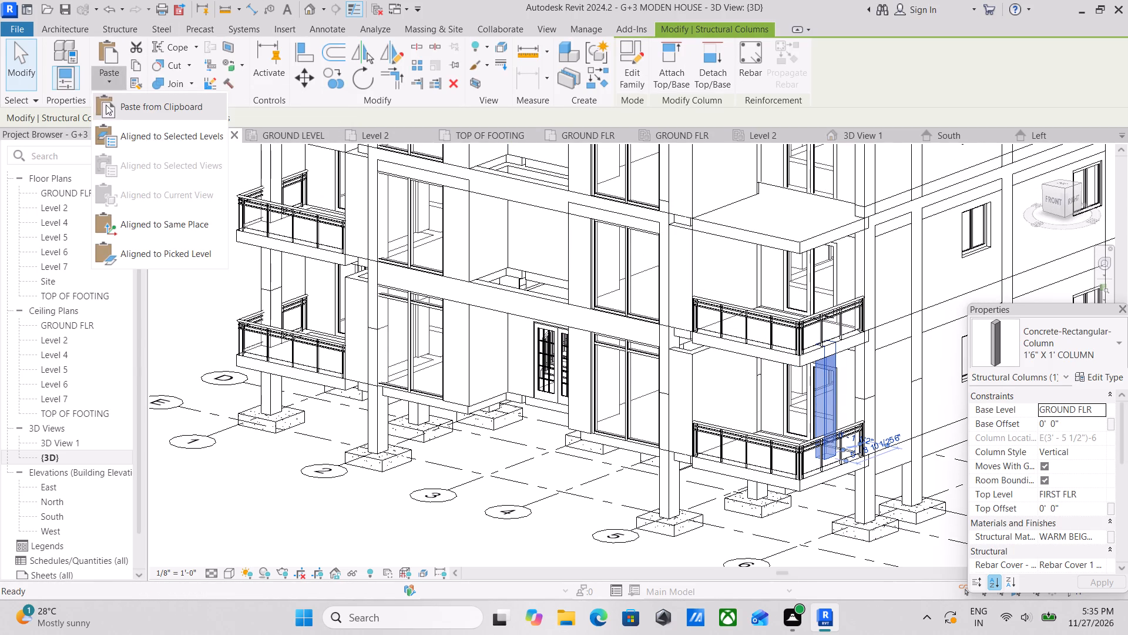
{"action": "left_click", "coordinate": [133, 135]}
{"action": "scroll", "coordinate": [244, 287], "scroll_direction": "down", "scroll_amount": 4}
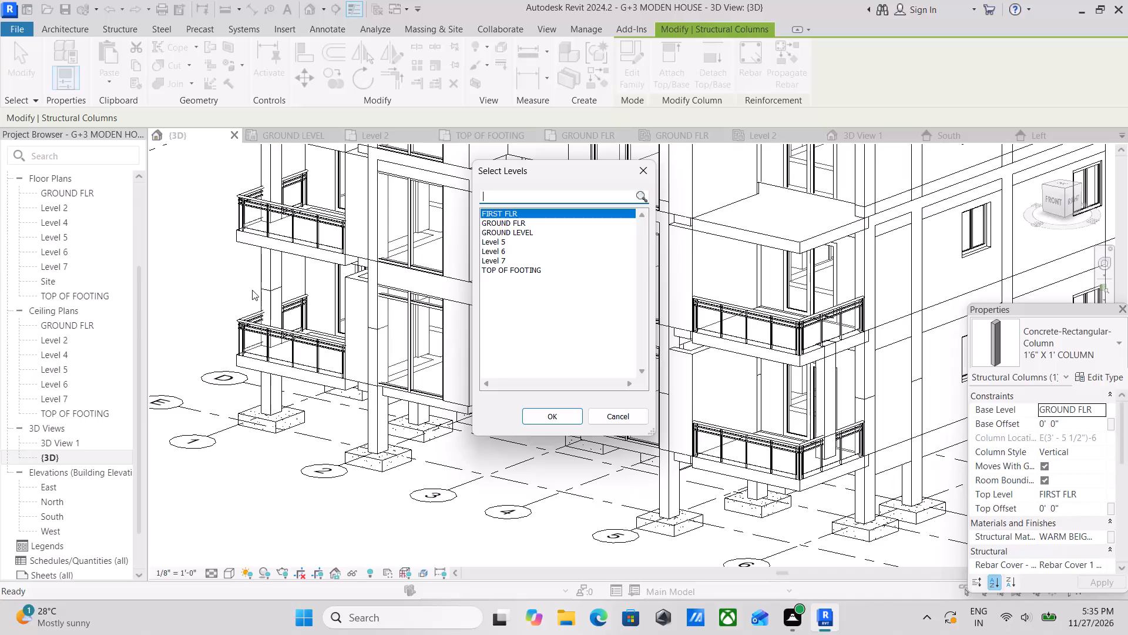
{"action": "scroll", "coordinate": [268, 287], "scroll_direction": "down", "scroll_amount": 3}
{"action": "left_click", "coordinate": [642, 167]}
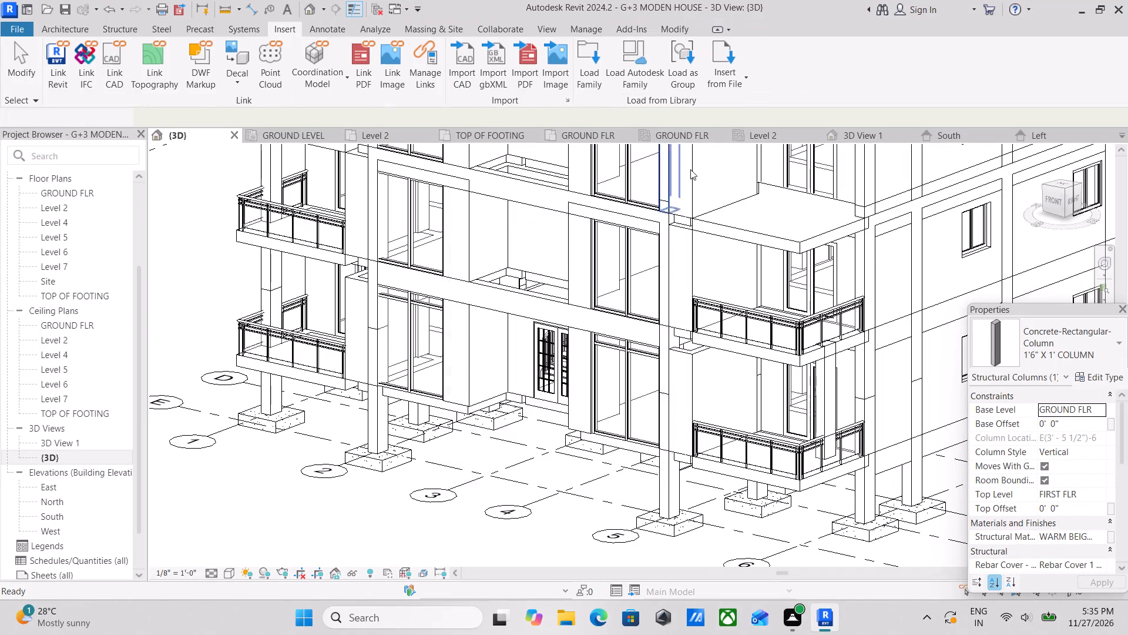
Examine from the right side where the 1'6" X 1' ground-floor balcony column sits relative to the GROUND FLR and GROUND LEVEL lines.
{"action": "scroll", "coordinate": [778, 165], "scroll_direction": "down", "scroll_amount": 3}
{"action": "scroll", "coordinate": [720, 240], "scroll_direction": "down", "scroll_amount": 4}
{"action": "middle_click_drag", "start_coordinate": [720, 240], "coordinate": [730, 298]}
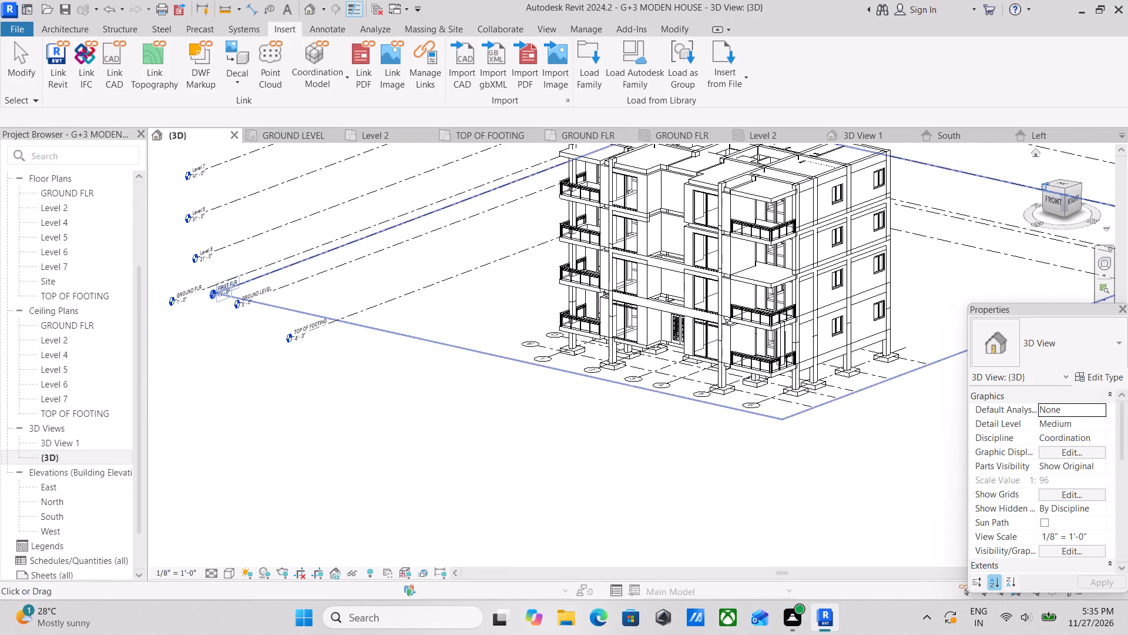
{"action": "left_click", "coordinate": [1075, 198]}
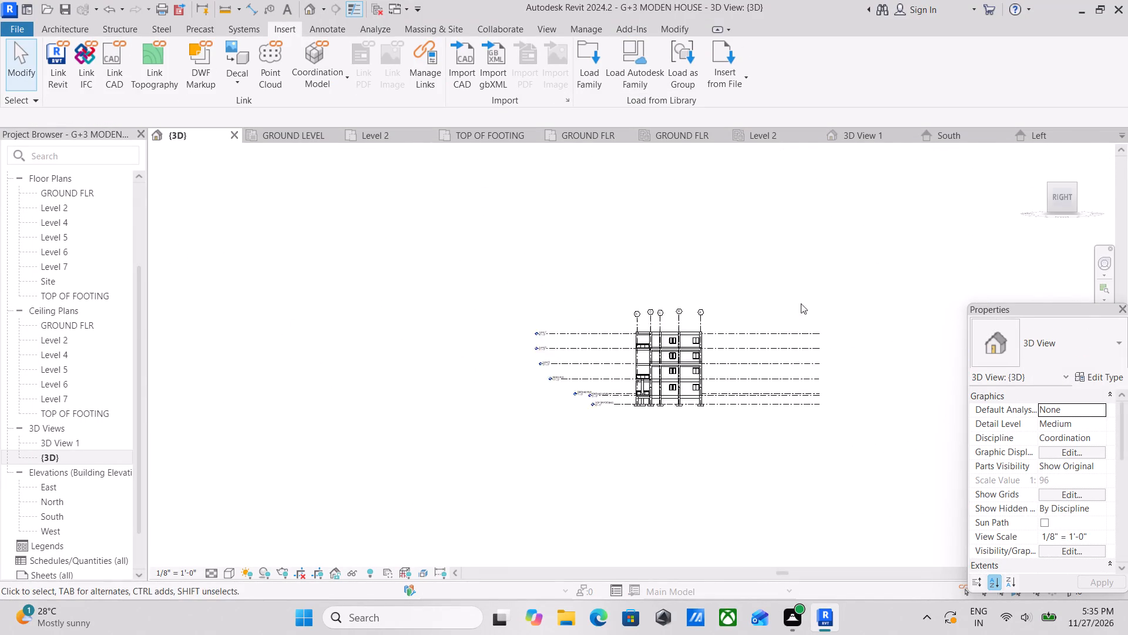
{"action": "scroll", "coordinate": [773, 317], "scroll_direction": "up", "scroll_amount": 3}
{"action": "scroll", "coordinate": [649, 357], "scroll_direction": "up", "scroll_amount": 4}
{"action": "scroll", "coordinate": [607, 411], "scroll_direction": "up", "scroll_amount": 6}
{"action": "middle_click_drag", "start_coordinate": [492, 456], "coordinate": [667, 322]}
{"action": "scroll", "coordinate": [600, 396], "scroll_direction": "up", "scroll_amount": 1}
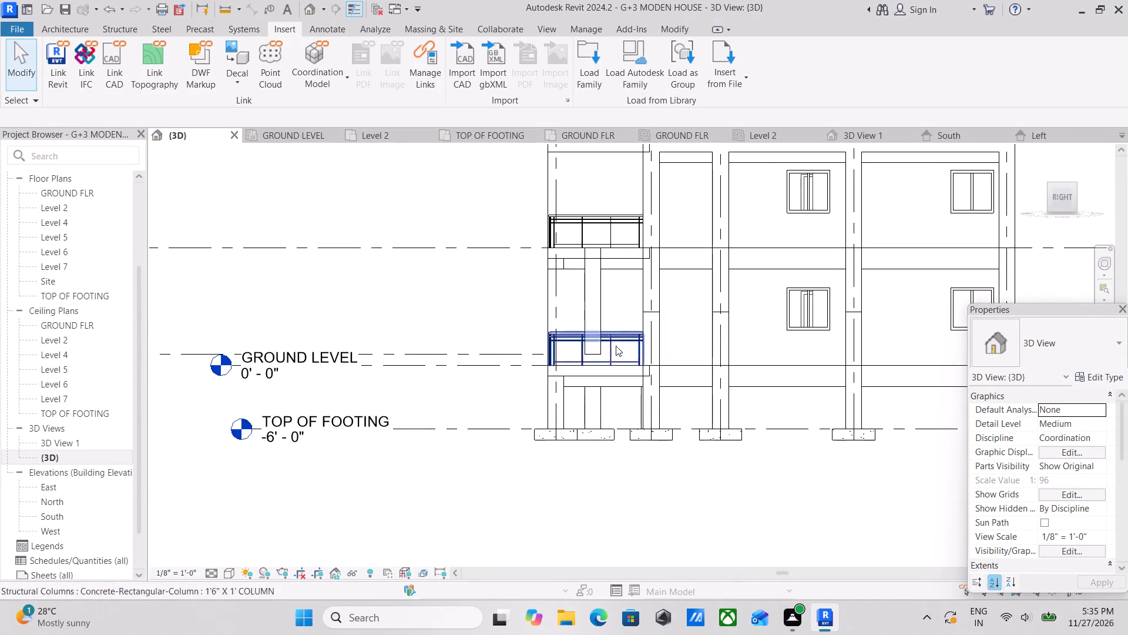
{"action": "left_click", "coordinate": [597, 315]}
{"action": "middle_click_drag", "start_coordinate": [584, 334], "coordinate": [630, 343]}
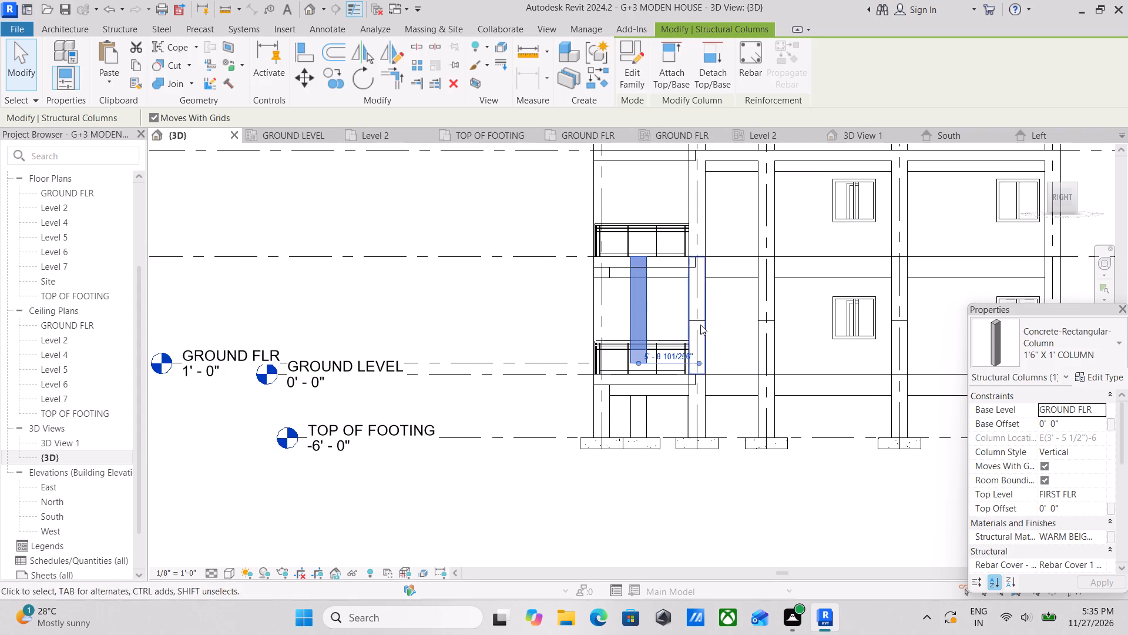
{"action": "scroll", "coordinate": [647, 365], "scroll_direction": "up", "scroll_amount": 1}
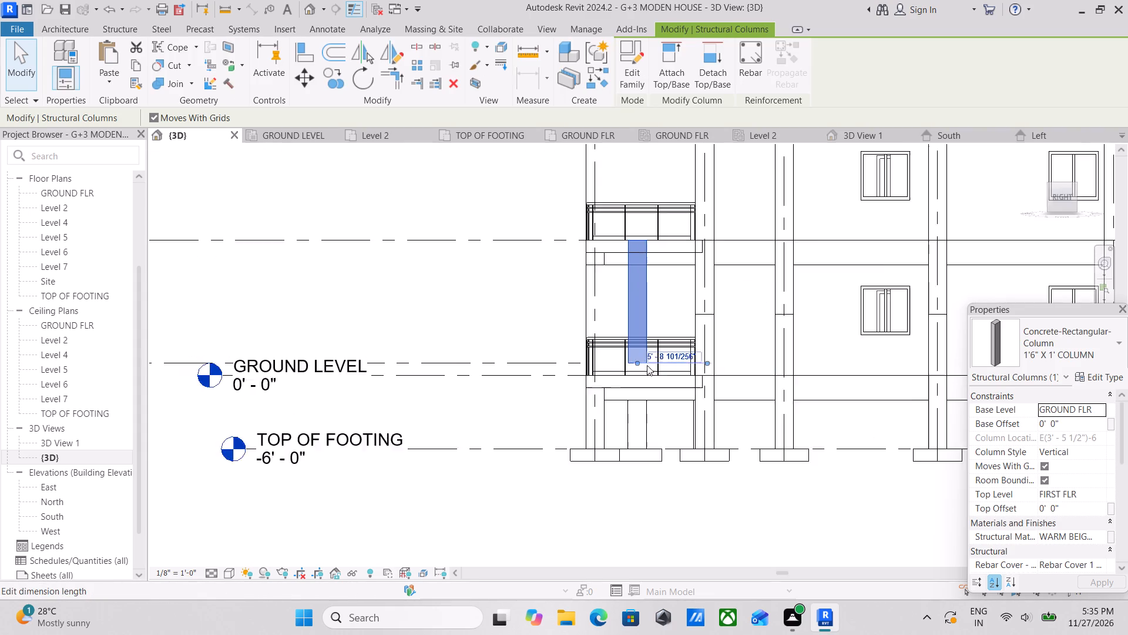
{"action": "scroll", "coordinate": [647, 365], "scroll_direction": "up", "scroll_amount": 1}
{"action": "key", "text": "Down"}
{"action": "key", "text": "Down"}
{"action": "key", "text": "Down"}
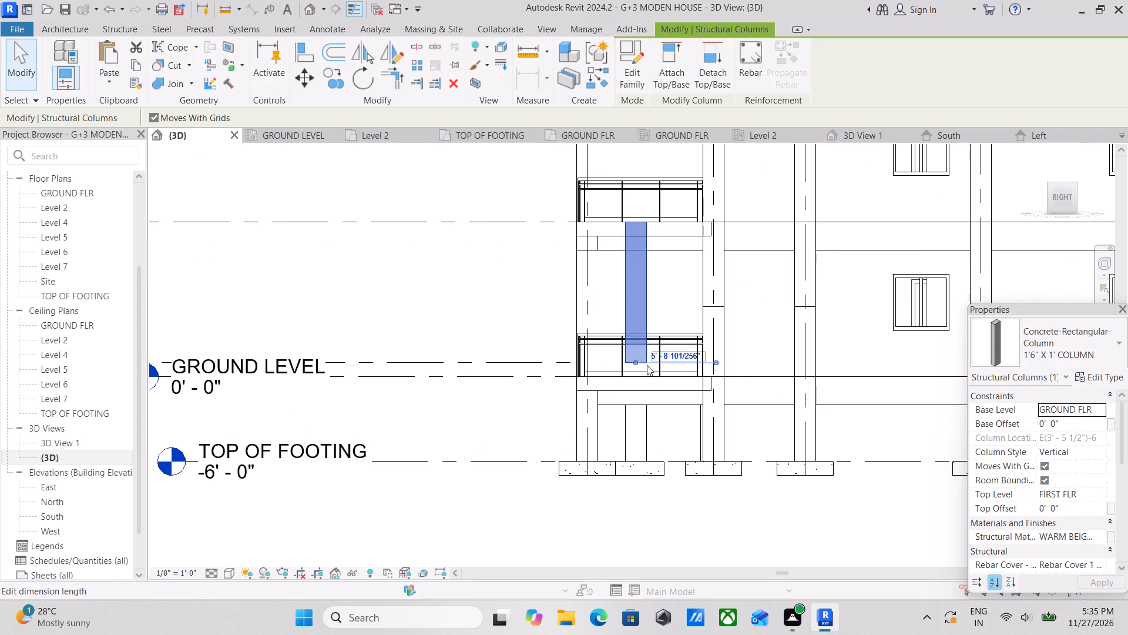
{"action": "scroll", "coordinate": [647, 365], "scroll_direction": "down", "scroll_amount": 1}
{"action": "middle_click_drag", "start_coordinate": [651, 369], "coordinate": [726, 387]}
{"action": "key", "text": "Escape"}
{"action": "scroll", "coordinate": [543, 373], "scroll_direction": "down", "scroll_amount": 1}
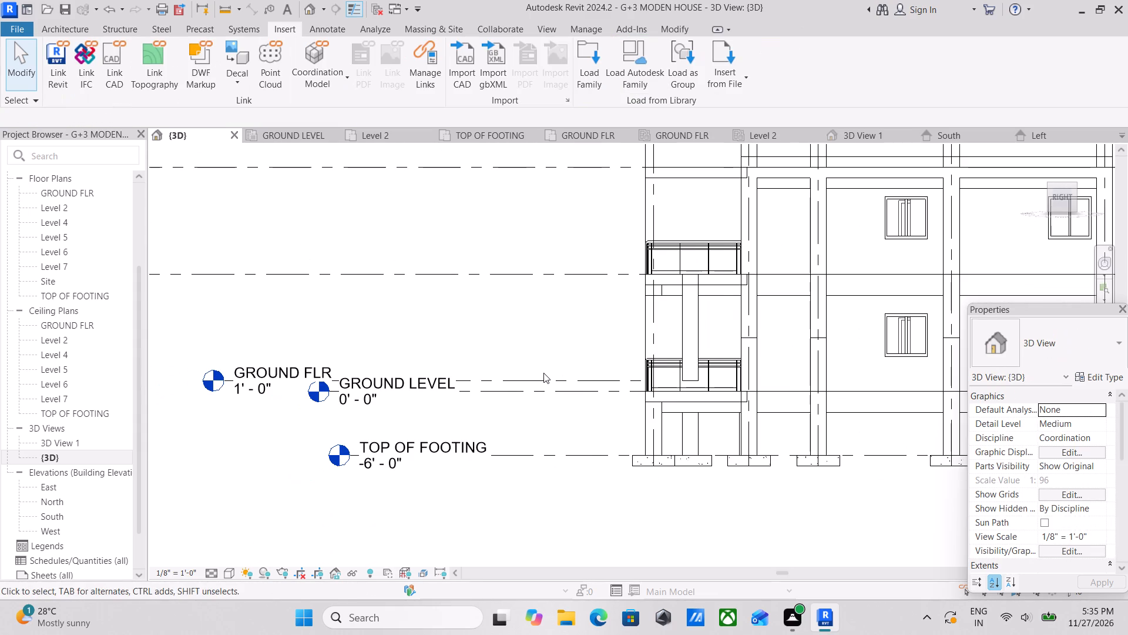
Select the 1'6" X 1' ground-floor balcony column near grid 6 and examine its position relative to the balconies above from several angles.
{"action": "middle_click", "coordinate": [543, 373]}
{"action": "scroll", "coordinate": [676, 298], "scroll_direction": "down", "scroll_amount": 4}
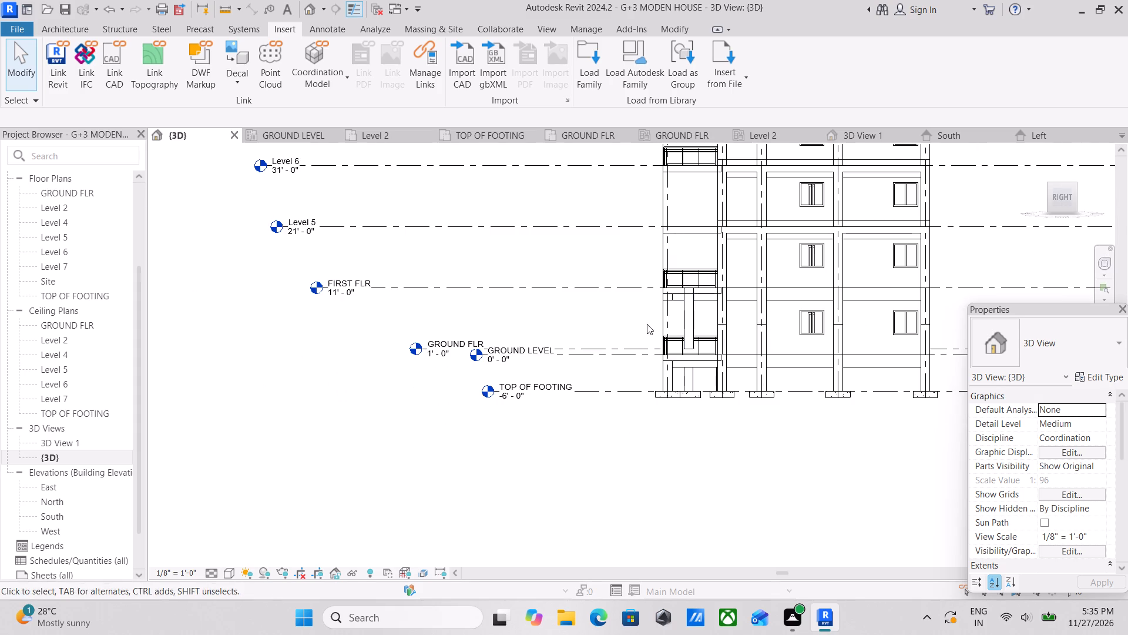
{"action": "scroll", "coordinate": [716, 330], "scroll_direction": "down", "scroll_amount": 1}
{"action": "middle_click_drag", "start_coordinate": [653, 313], "coordinate": [744, 390], "text": "shift"}
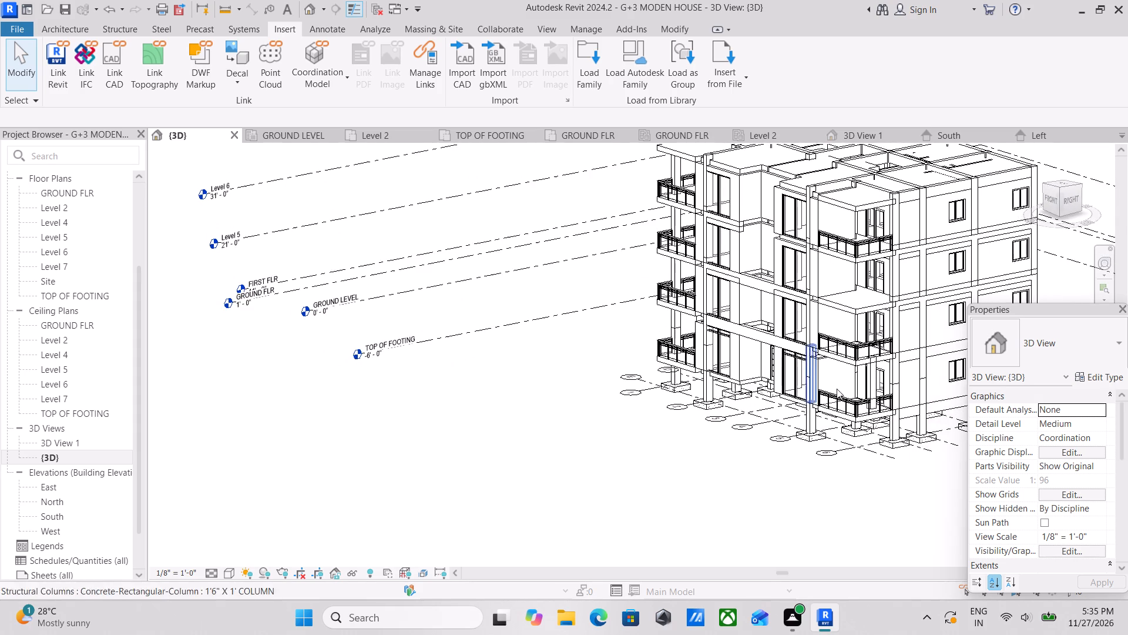
{"action": "middle_click_drag", "start_coordinate": [849, 382], "coordinate": [746, 380]}
{"action": "scroll", "coordinate": [773, 372], "scroll_direction": "up", "scroll_amount": 2}
{"action": "scroll", "coordinate": [837, 365], "scroll_direction": "up", "scroll_amount": 2}
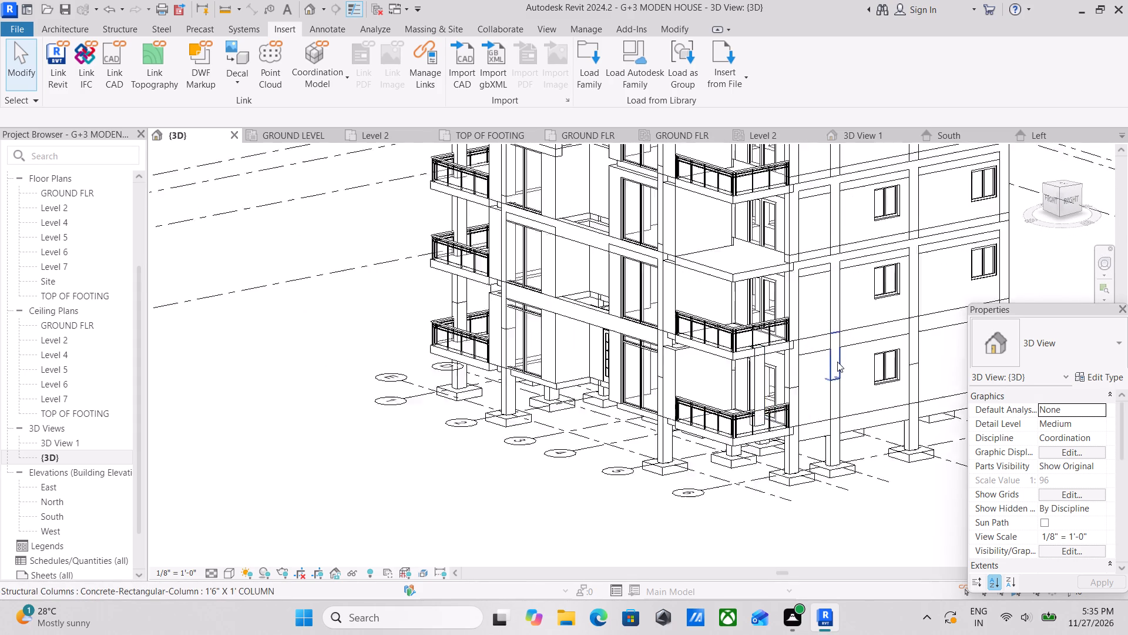
{"action": "scroll", "coordinate": [837, 362], "scroll_direction": "up", "scroll_amount": 6}
{"action": "left_click", "coordinate": [640, 369]}
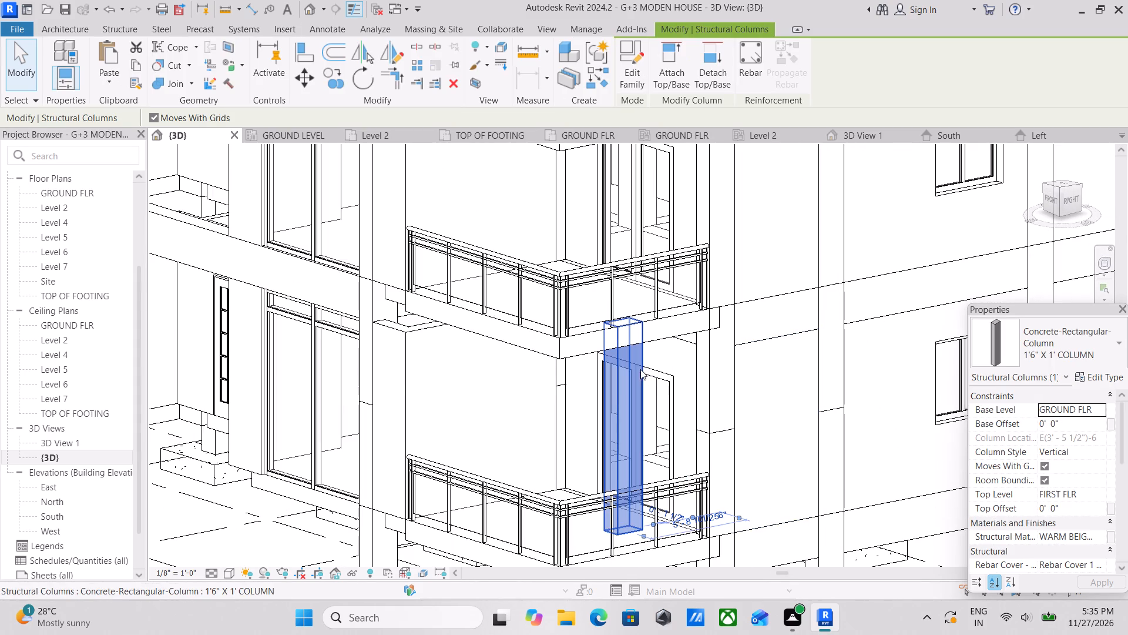
{"action": "scroll", "coordinate": [625, 364], "scroll_direction": "down", "scroll_amount": 2}
{"action": "middle_click_drag", "start_coordinate": [625, 363], "coordinate": [725, 372], "text": "shift"}
{"action": "scroll", "coordinate": [725, 372], "scroll_direction": "down", "scroll_amount": 4}
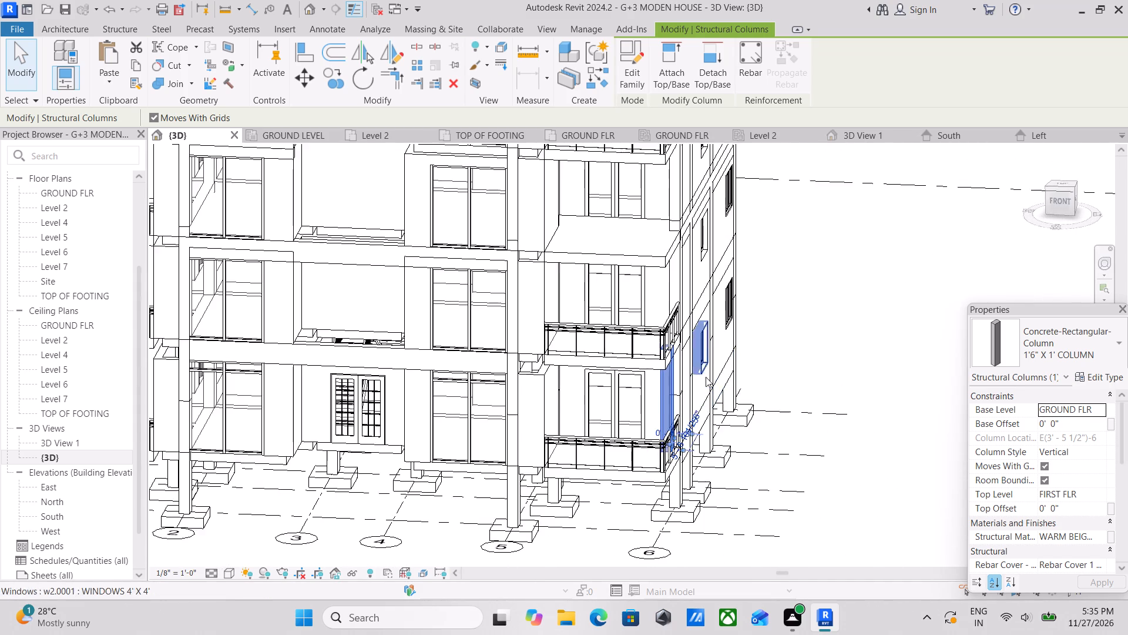
{"action": "middle_click_drag", "start_coordinate": [705, 377], "coordinate": [633, 352], "text": "shift"}
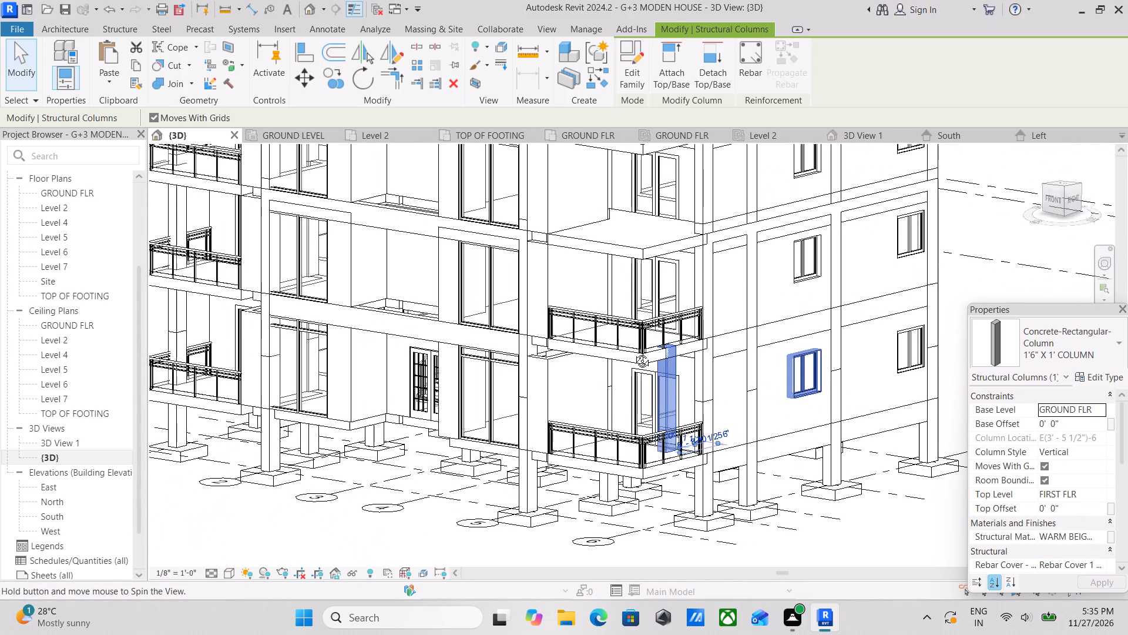
{"action": "middle_click_drag", "start_coordinate": [633, 352], "coordinate": [698, 331], "text": "shift"}
{"action": "scroll", "coordinate": [698, 331], "scroll_direction": "down", "scroll_amount": 1, "text": "shift"}
{"action": "middle_click_drag", "start_coordinate": [628, 352], "coordinate": [763, 296]}
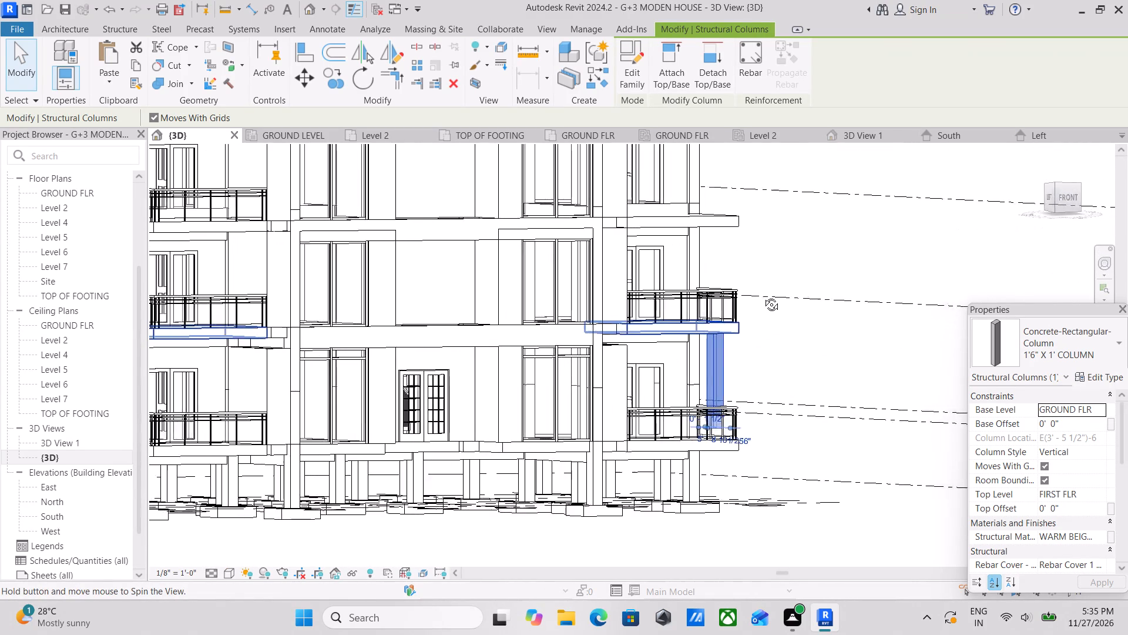
{"action": "middle_click_drag", "start_coordinate": [763, 296], "coordinate": [766, 300]}
{"action": "middle_click_drag", "start_coordinate": [476, 343], "coordinate": [442, 343], "text": "shift"}
{"action": "middle_click_drag", "start_coordinate": [656, 346], "coordinate": [610, 377], "text": "shift"}
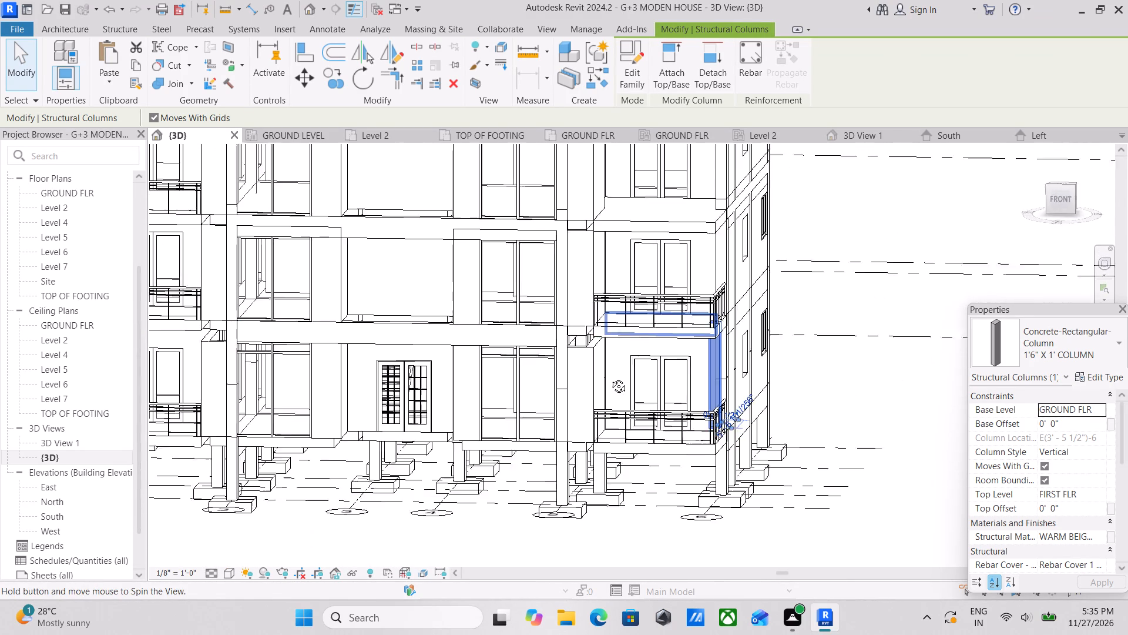
{"action": "middle_click_drag", "start_coordinate": [610, 377], "coordinate": [552, 386], "text": "shift"}
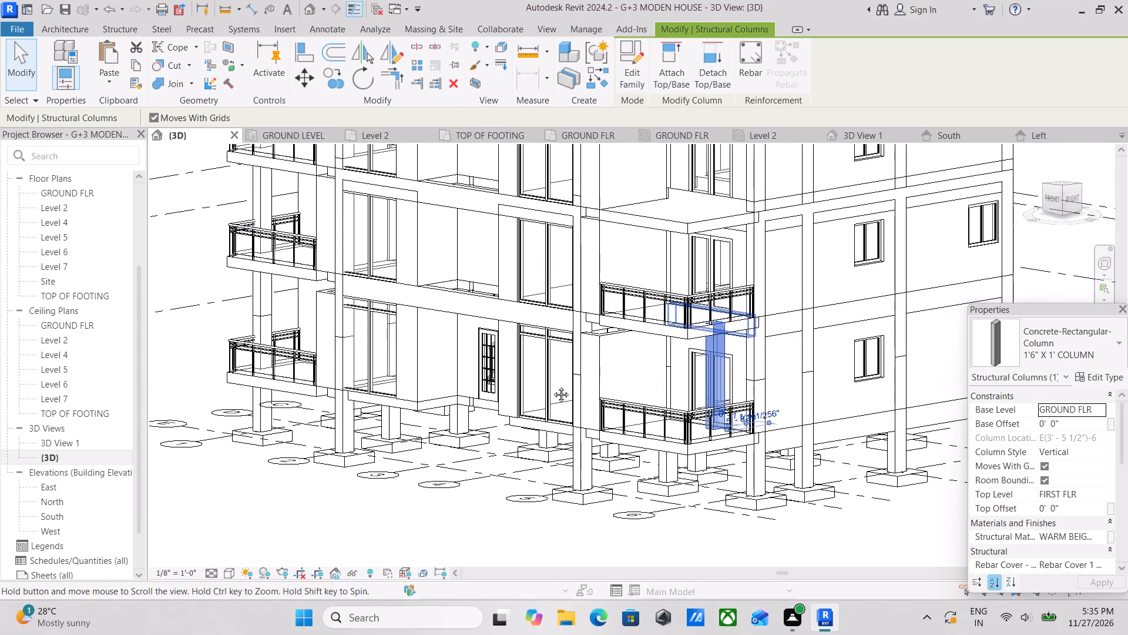
{"action": "middle_click_drag", "start_coordinate": [552, 386], "coordinate": [525, 387], "text": "shift"}
{"action": "middle_click_drag", "start_coordinate": [767, 372], "coordinate": [757, 386], "text": "shift"}
{"action": "middle_click_drag", "start_coordinate": [717, 386], "coordinate": [744, 418]}
{"action": "middle_click_drag", "start_coordinate": [744, 416], "coordinate": [770, 405], "text": "shift"}
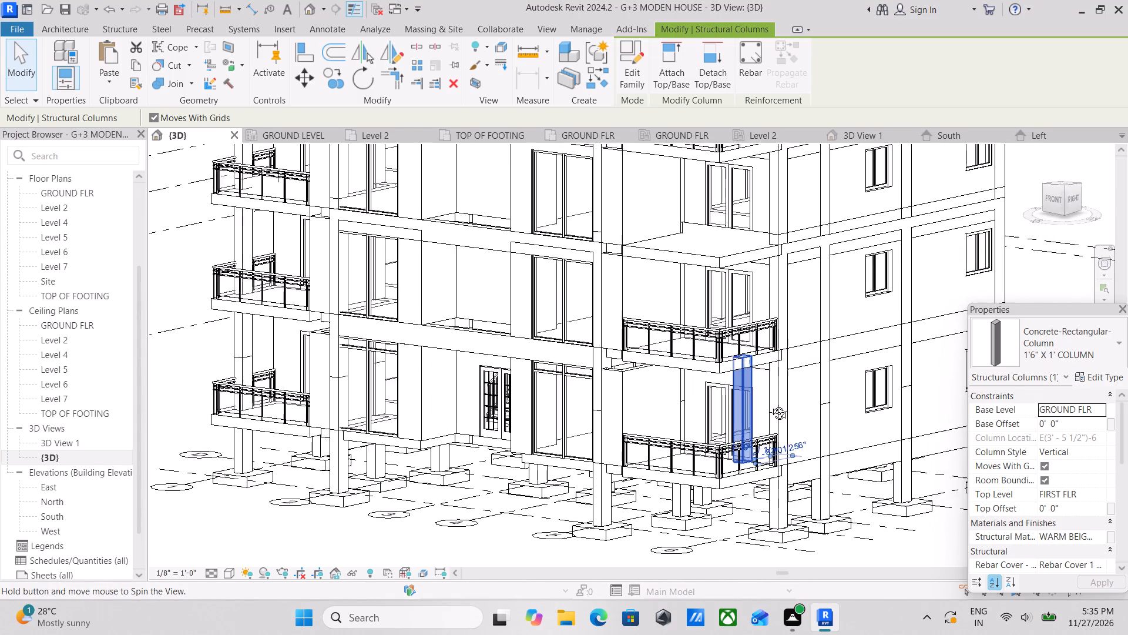
{"action": "middle_click_drag", "start_coordinate": [770, 405], "coordinate": [774, 409], "text": "shift"}
{"action": "scroll", "coordinate": [774, 407], "scroll_direction": "down", "scroll_amount": 1}
{"action": "middle_click_drag", "start_coordinate": [774, 407], "coordinate": [786, 442]}
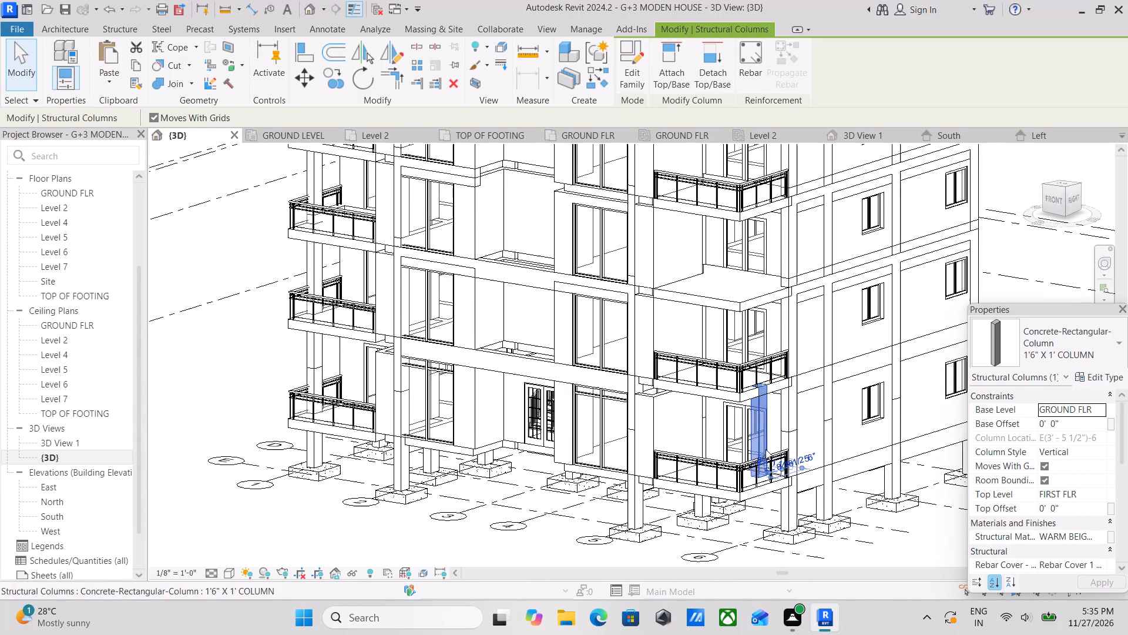
{"action": "scroll", "coordinate": [766, 449], "scroll_direction": "up", "scroll_amount": 2}
{"action": "scroll", "coordinate": [804, 479], "scroll_direction": "up", "scroll_amount": 2}
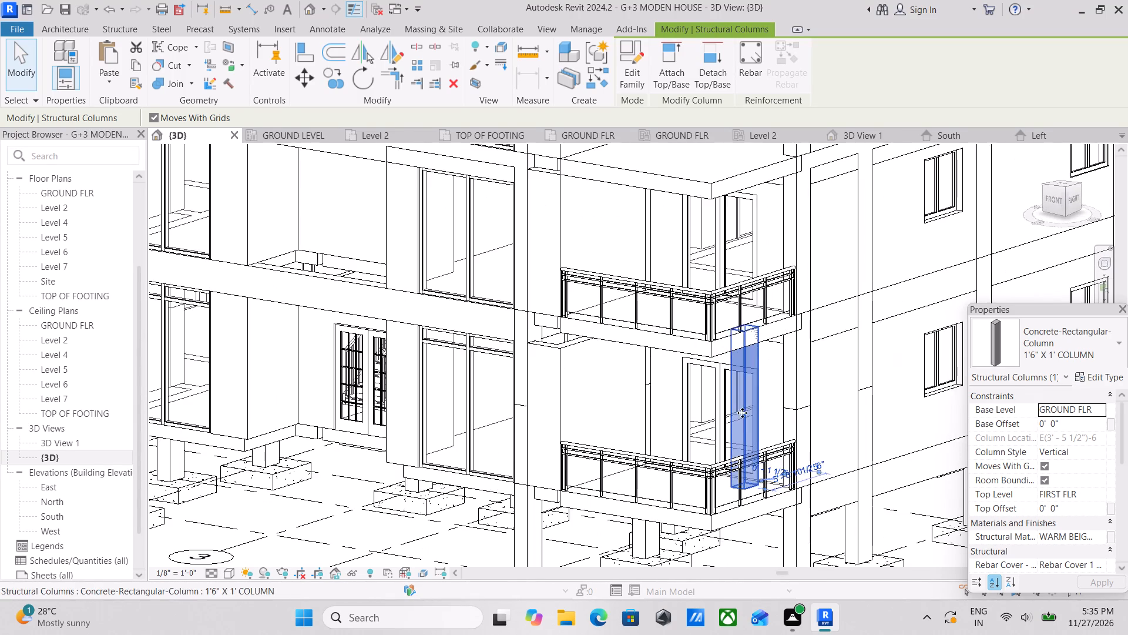
{"action": "middle_click_drag", "start_coordinate": [747, 416], "coordinate": [770, 434], "text": "shift"}
{"action": "scroll", "coordinate": [746, 429], "scroll_direction": "down", "scroll_amount": 6}
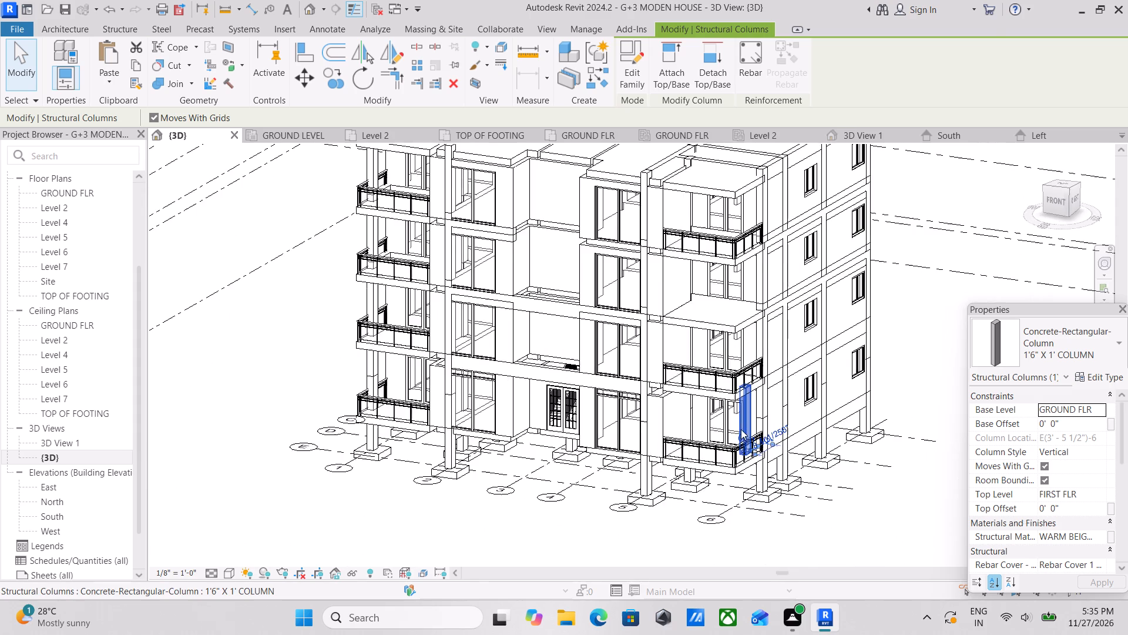
{"action": "scroll", "coordinate": [741, 429], "scroll_direction": "down", "scroll_amount": 3}
Copy the selected ground-floor balcony column and paste it aligned to levels FIRST FLR, Level 5, Level 6 and Level 7.
{"action": "left_click", "coordinate": [1075, 198]}
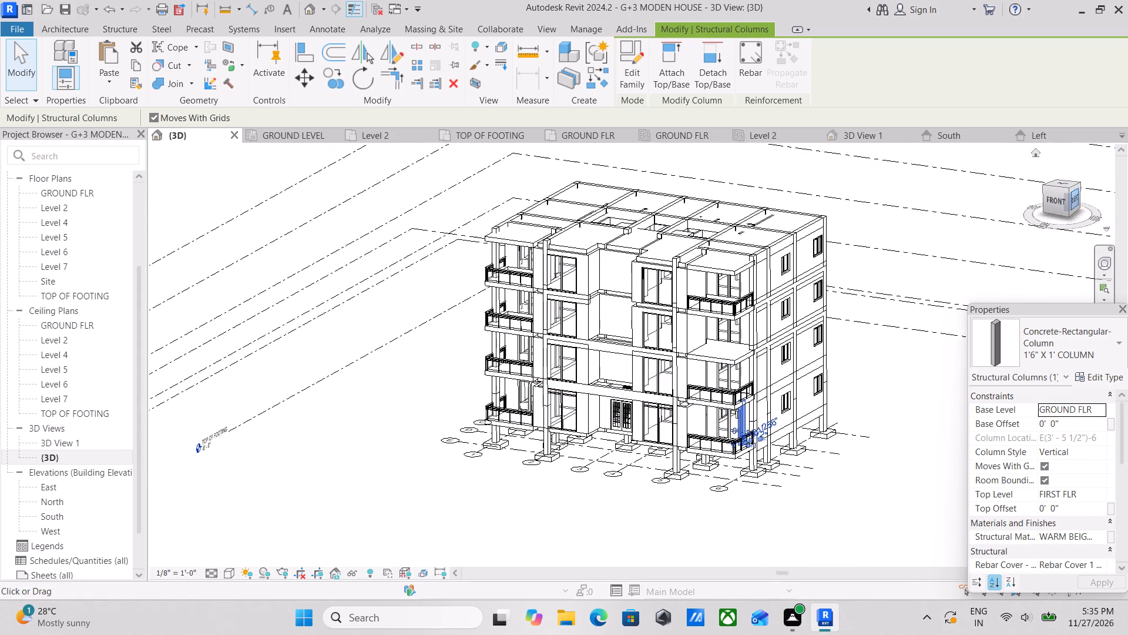
{"action": "scroll", "coordinate": [760, 365], "scroll_direction": "down", "scroll_amount": 14}
{"action": "middle_click_drag", "start_coordinate": [700, 369], "coordinate": [681, 367]}
{"action": "scroll", "coordinate": [619, 305], "scroll_direction": "down", "scroll_amount": 1}
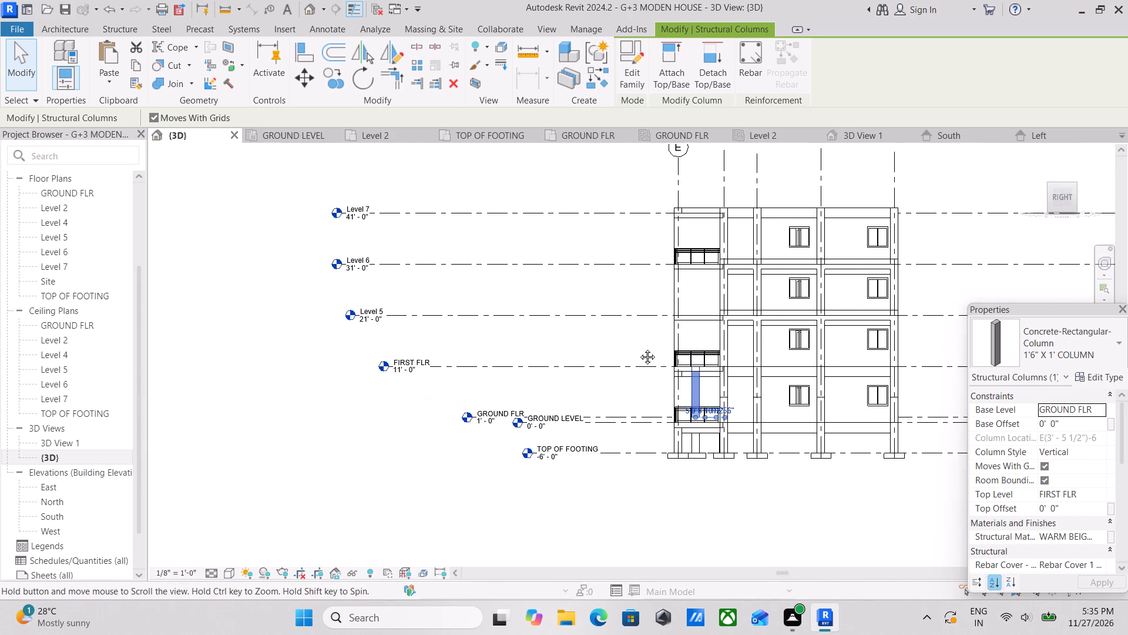
{"action": "scroll", "coordinate": [640, 329], "scroll_direction": "down", "scroll_amount": 1}
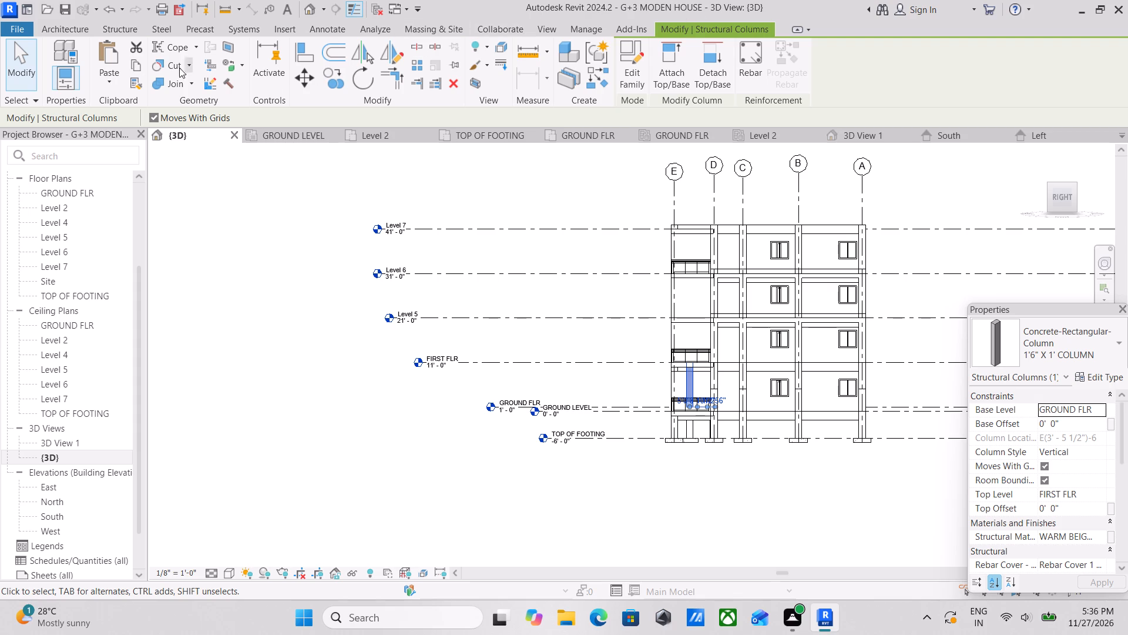
{"action": "left_click", "coordinate": [130, 65]}
{"action": "left_click", "coordinate": [93, 78]}
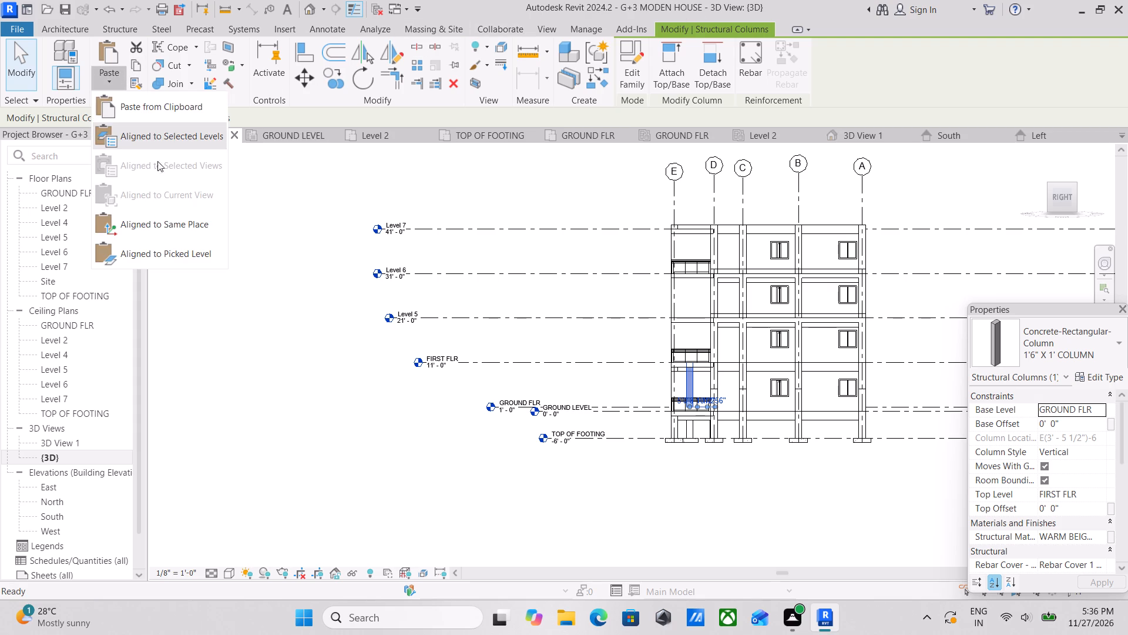
{"action": "left_click", "coordinate": [180, 144]}
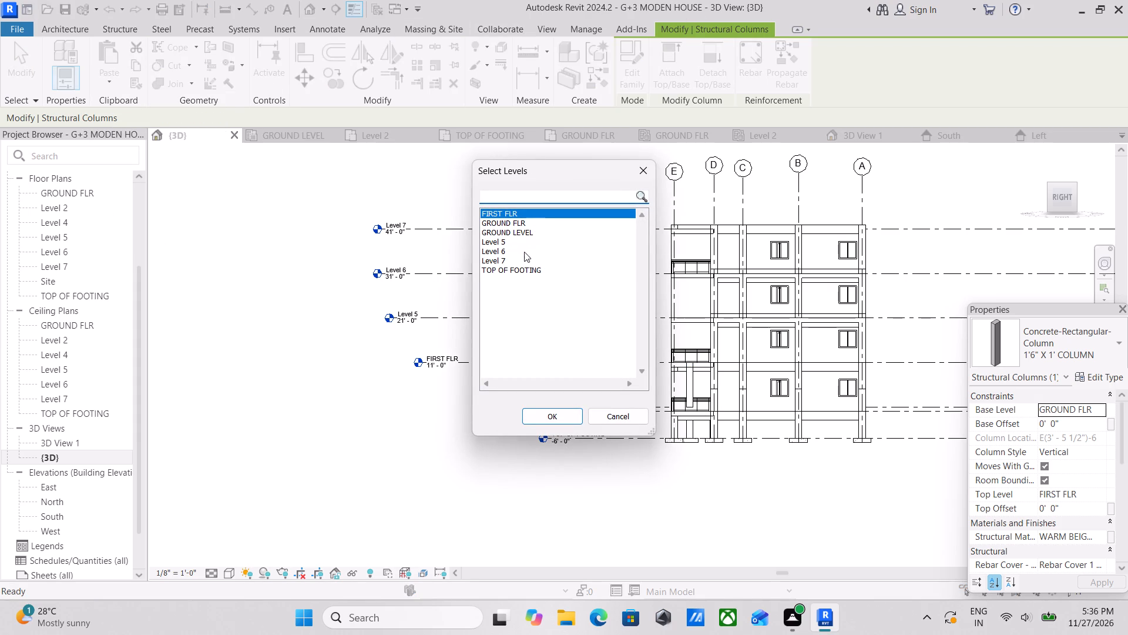
{"action": "left_click", "coordinate": [523, 220]}
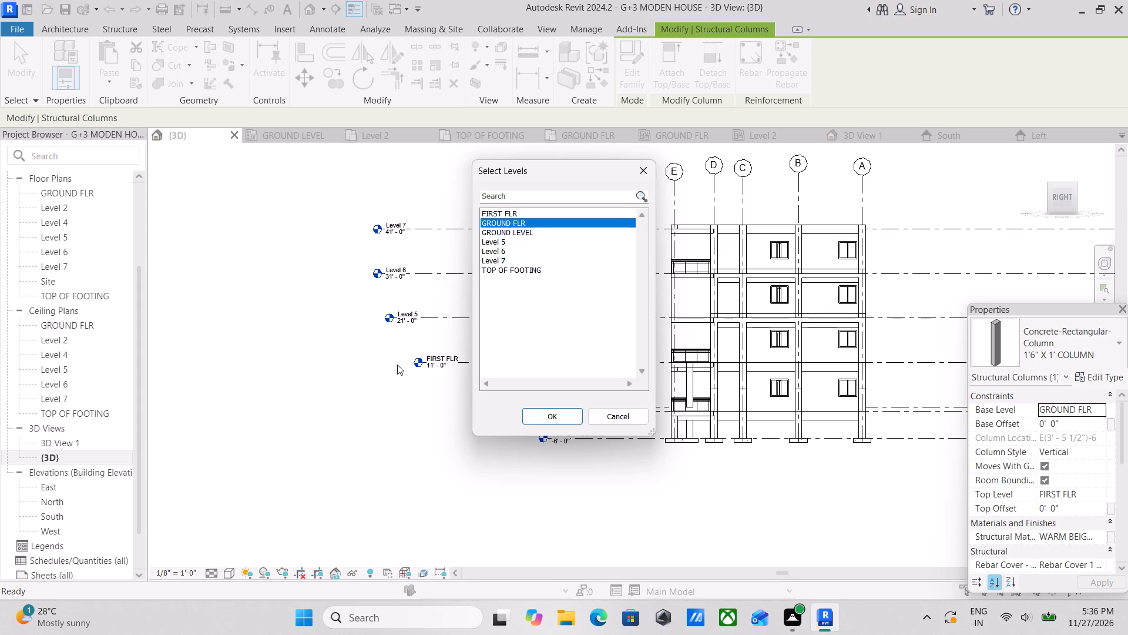
{"action": "left_click", "coordinate": [519, 210]}
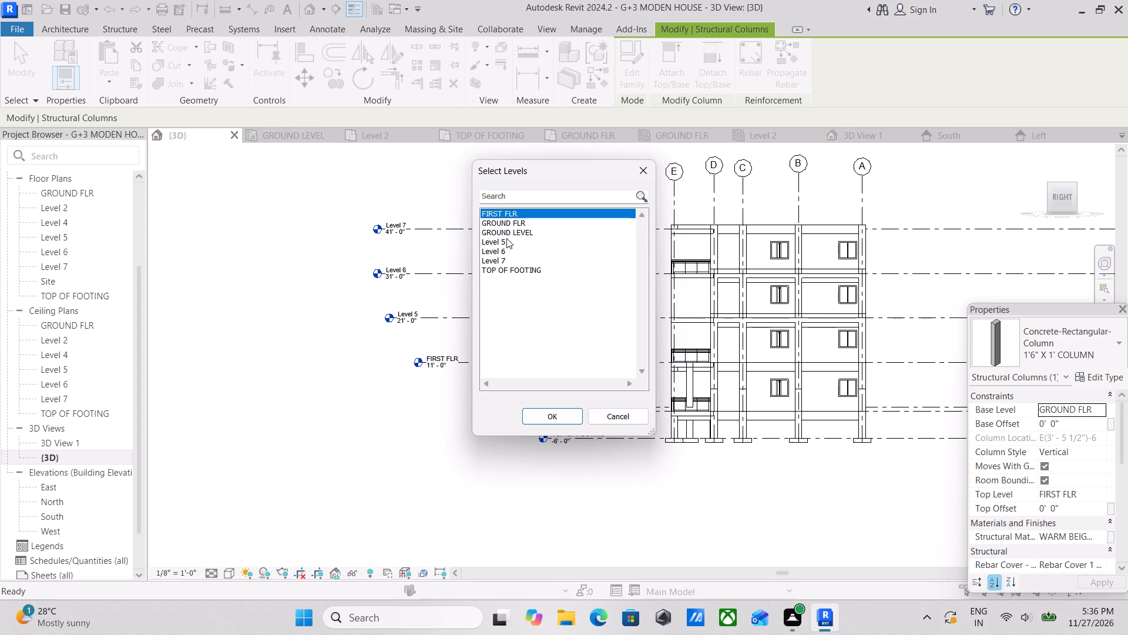
{"action": "left_click", "coordinate": [506, 239], "text": "shift"}
{"action": "left_click", "coordinate": [536, 246]}
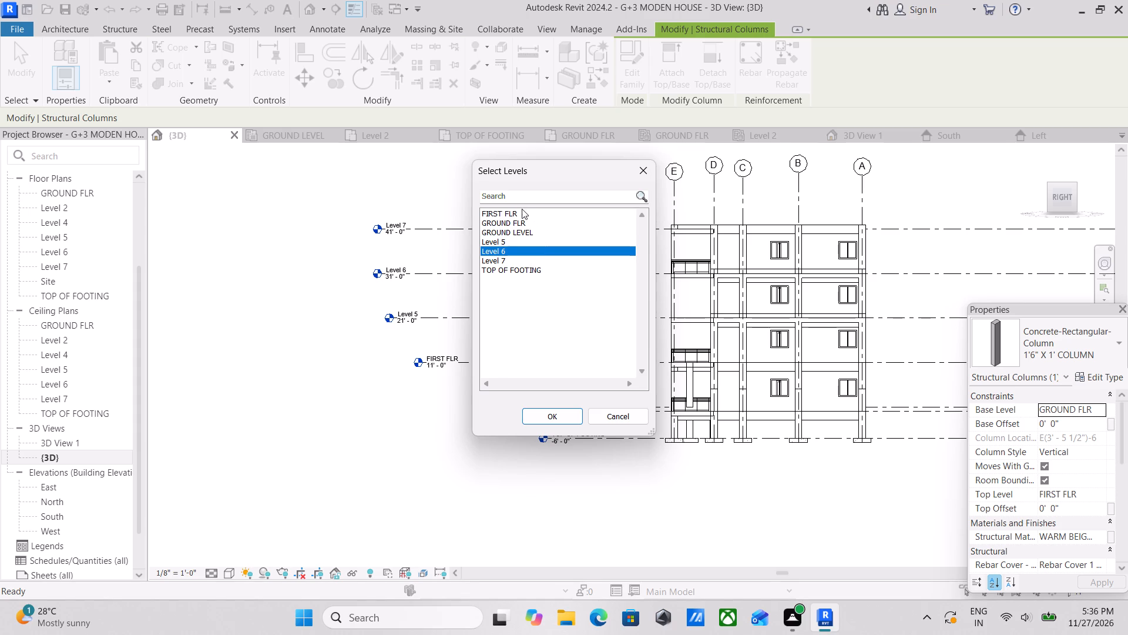
{"action": "left_click", "coordinate": [522, 215]}
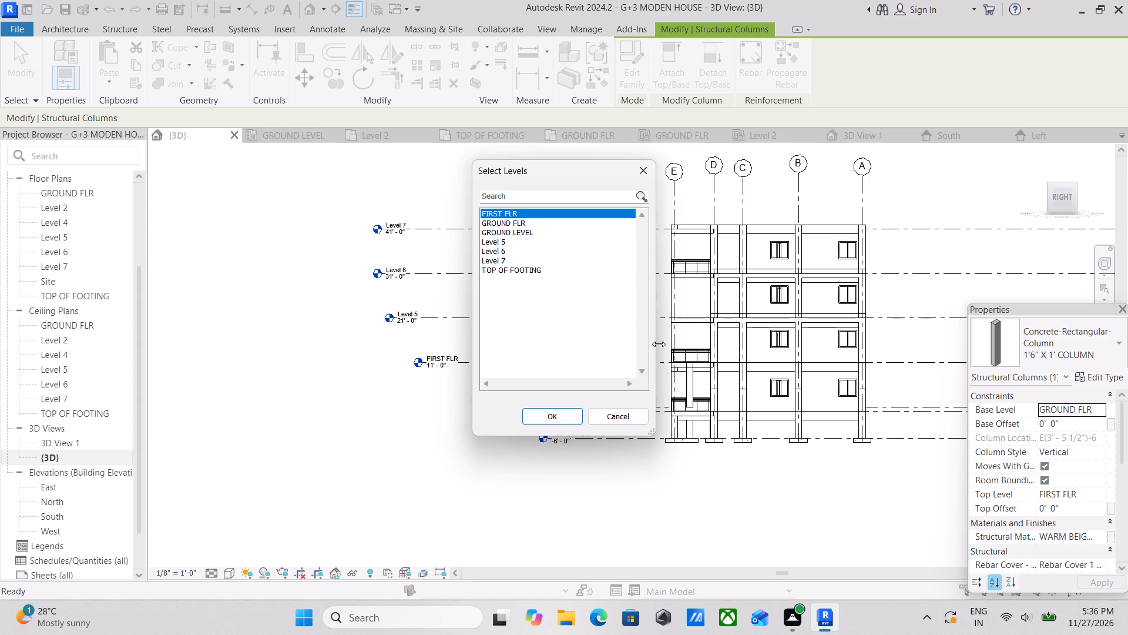
{"action": "left_click", "coordinate": [519, 242], "text": "ctrl"}
{"action": "left_click", "coordinate": [515, 251], "text": "ctrl"}
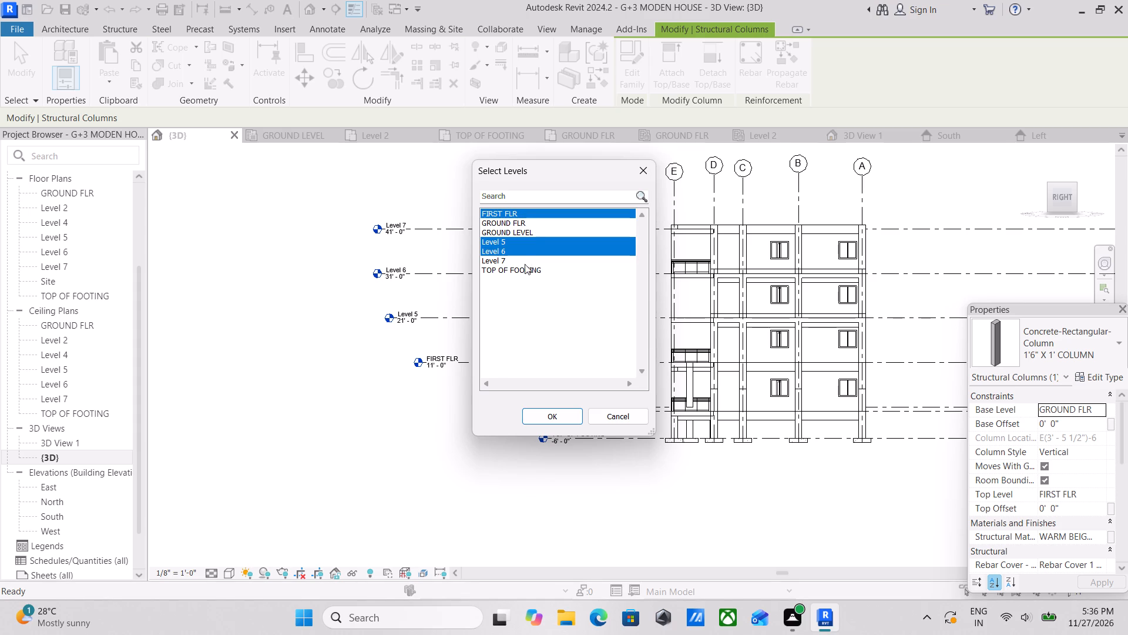
{"action": "left_click", "coordinate": [522, 259], "text": "ctrl"}
{"action": "left_click", "coordinate": [554, 417]}
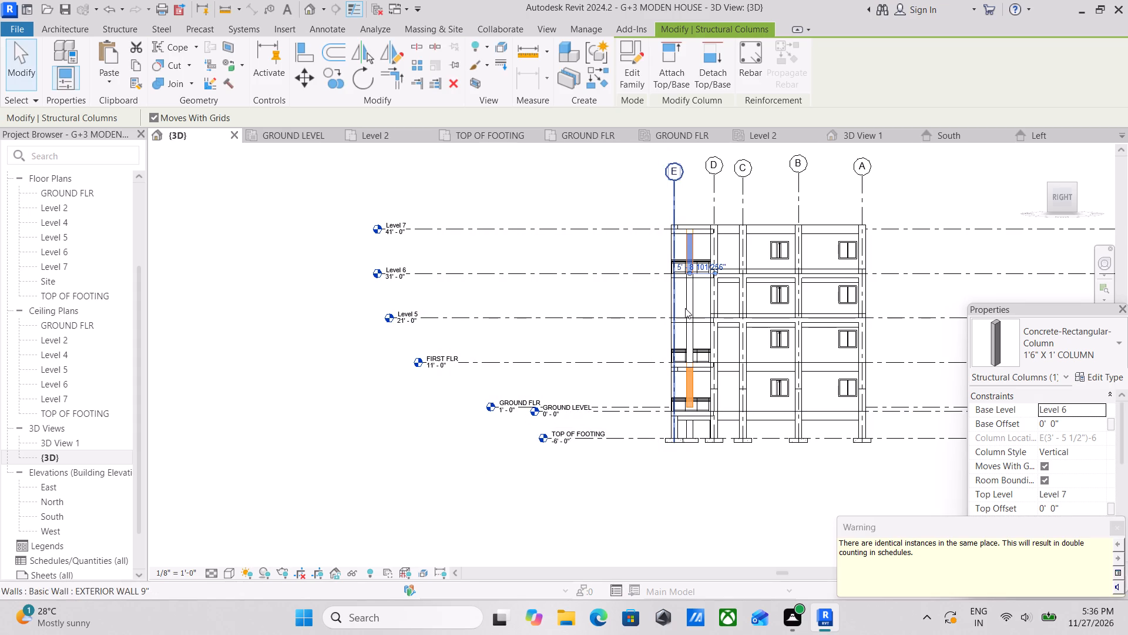
Examine the pasted balcony columns near grid 6 from the front-right corner, floor by floor up to the roof.
{"action": "left_click", "coordinate": [1049, 183]}
{"action": "scroll", "coordinate": [918, 285], "scroll_direction": "down", "scroll_amount": 2}
{"action": "scroll", "coordinate": [835, 310], "scroll_direction": "down", "scroll_amount": 3}
{"action": "middle_click_drag", "start_coordinate": [830, 308], "coordinate": [830, 268]}
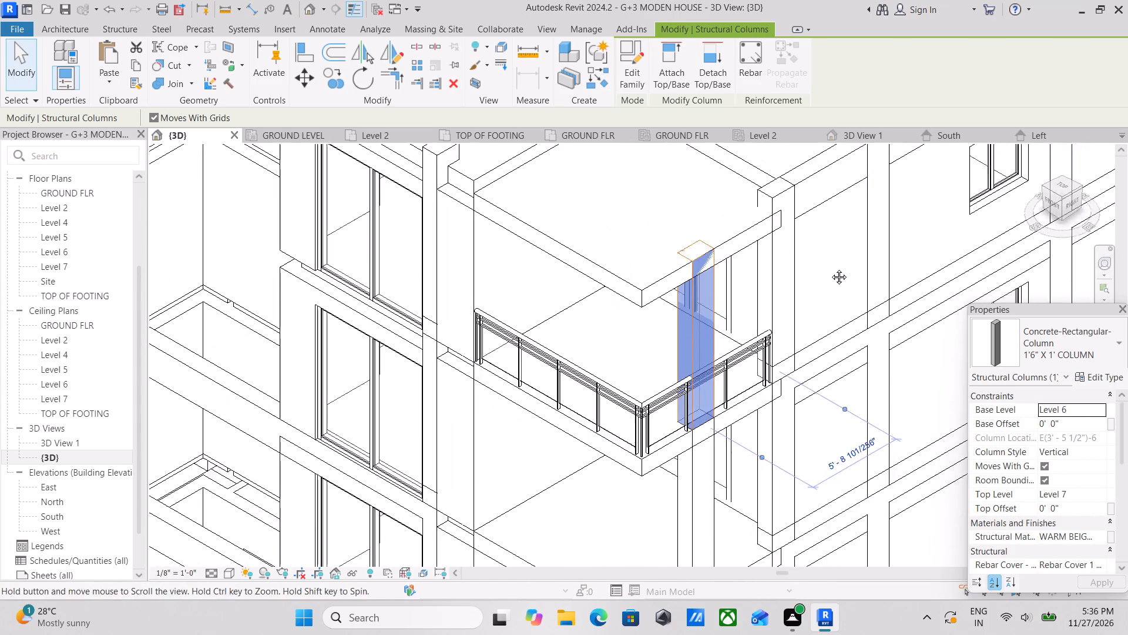
{"action": "middle_click_drag", "start_coordinate": [830, 268], "coordinate": [865, 188]}
{"action": "scroll", "coordinate": [787, 233], "scroll_direction": "down", "scroll_amount": 6}
{"action": "middle_click_drag", "start_coordinate": [787, 233], "coordinate": [810, 249]}
{"action": "middle_click_drag", "start_coordinate": [838, 275], "coordinate": [873, 314]}
{"action": "scroll", "coordinate": [834, 313], "scroll_direction": "down", "scroll_amount": 1}
{"action": "middle_click_drag", "start_coordinate": [834, 313], "coordinate": [852, 354]}
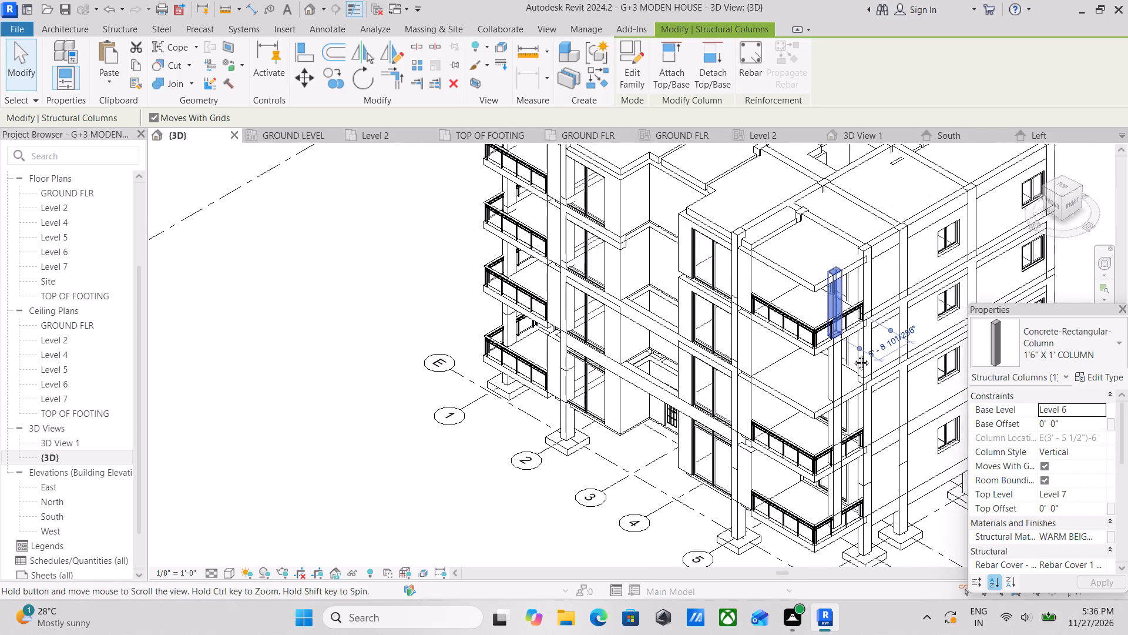
{"action": "middle_click_drag", "start_coordinate": [852, 354], "coordinate": [860, 367]}
{"action": "middle_click_drag", "start_coordinate": [818, 338], "coordinate": [840, 390]}
{"action": "scroll", "coordinate": [733, 232], "scroll_direction": "down", "scroll_amount": 1}
{"action": "middle_click_drag", "start_coordinate": [733, 232], "coordinate": [757, 280]}
{"action": "scroll", "coordinate": [757, 280], "scroll_direction": "down", "scroll_amount": 1}
{"action": "middle_click_drag", "start_coordinate": [757, 279], "coordinate": [725, 266]}
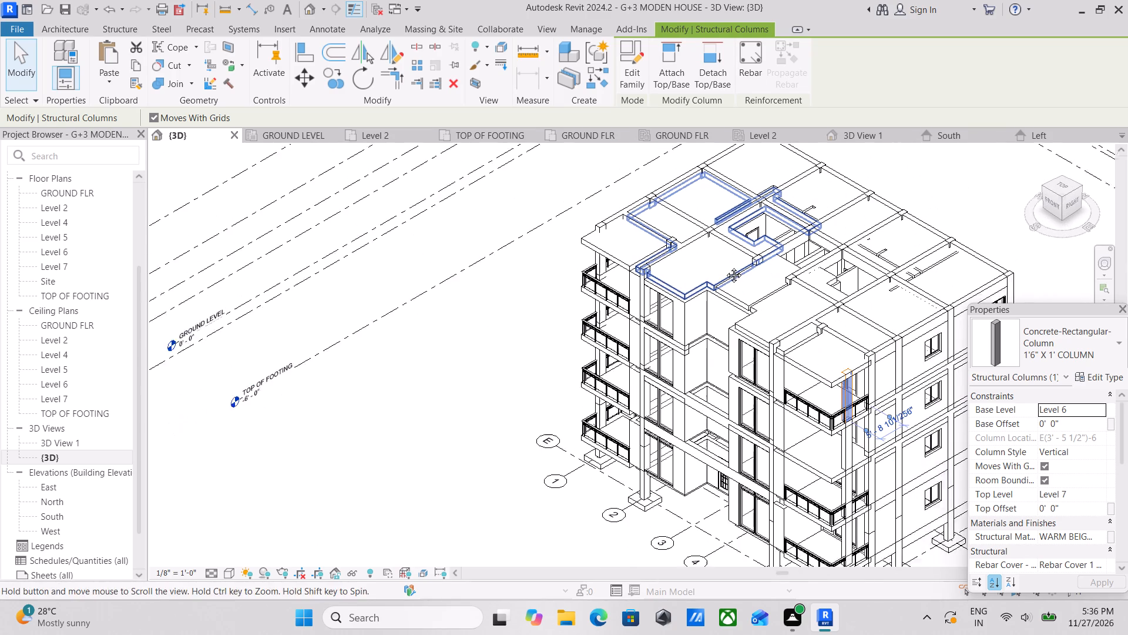
{"action": "middle_click_drag", "start_coordinate": [725, 266], "coordinate": [721, 265]}
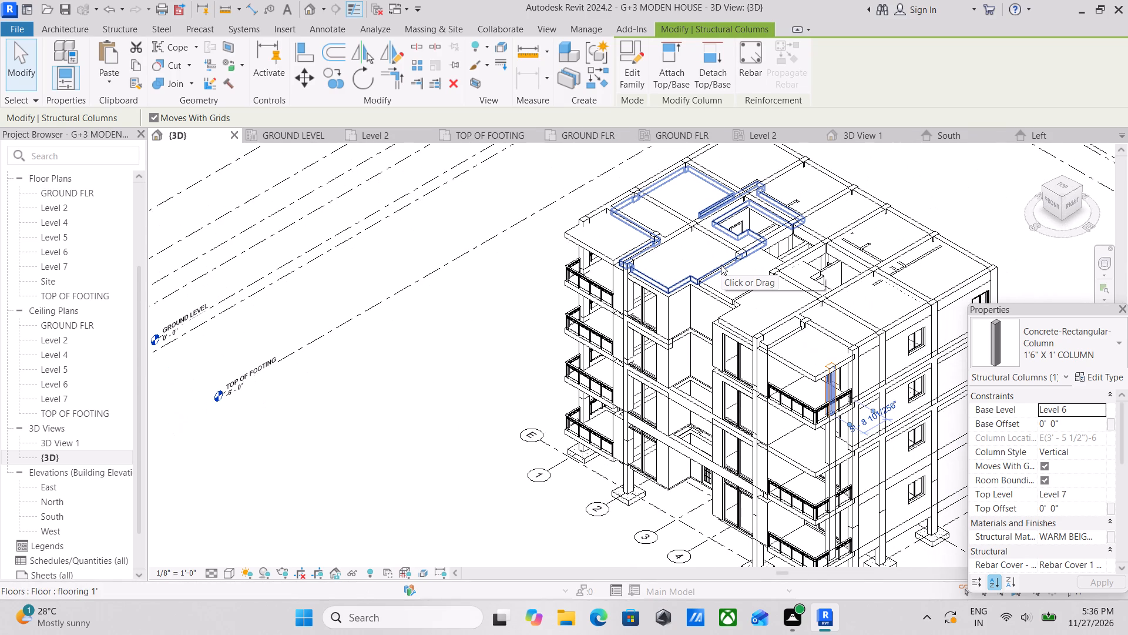
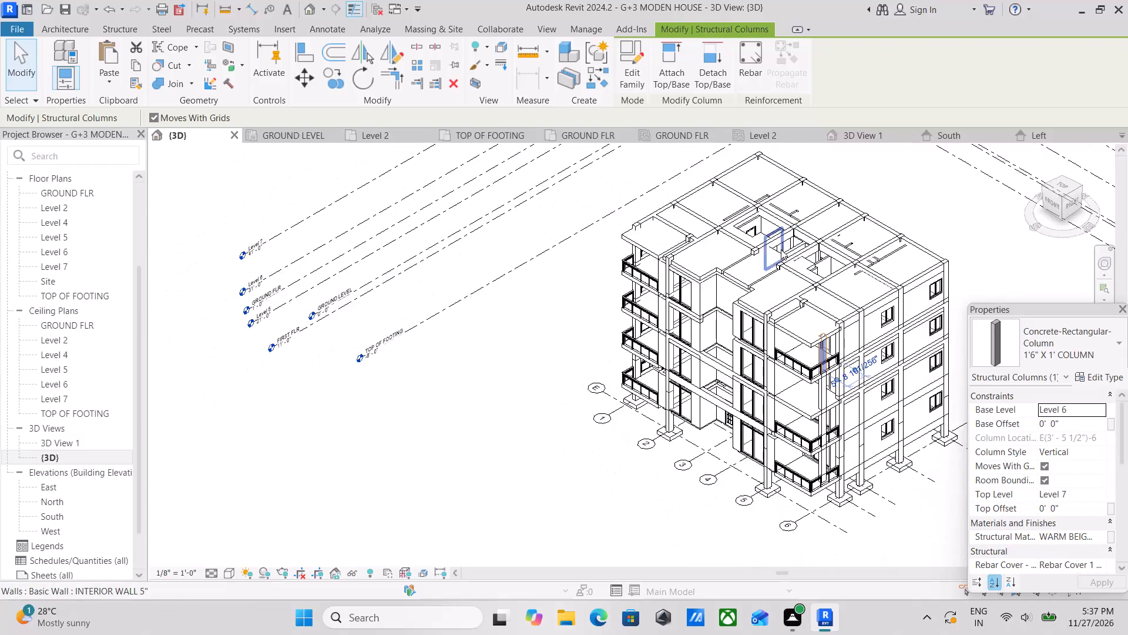
Examine the top-floor 1'6" X 1' balcony column near grid 6 and the roof framing around it from the front-right corner.
{"action": "scroll", "coordinate": [741, 310], "scroll_direction": "up", "scroll_amount": 2}
{"action": "middle_click_drag", "start_coordinate": [739, 310], "coordinate": [673, 323]}
{"action": "middle_click_drag", "start_coordinate": [709, 282], "coordinate": [676, 363]}
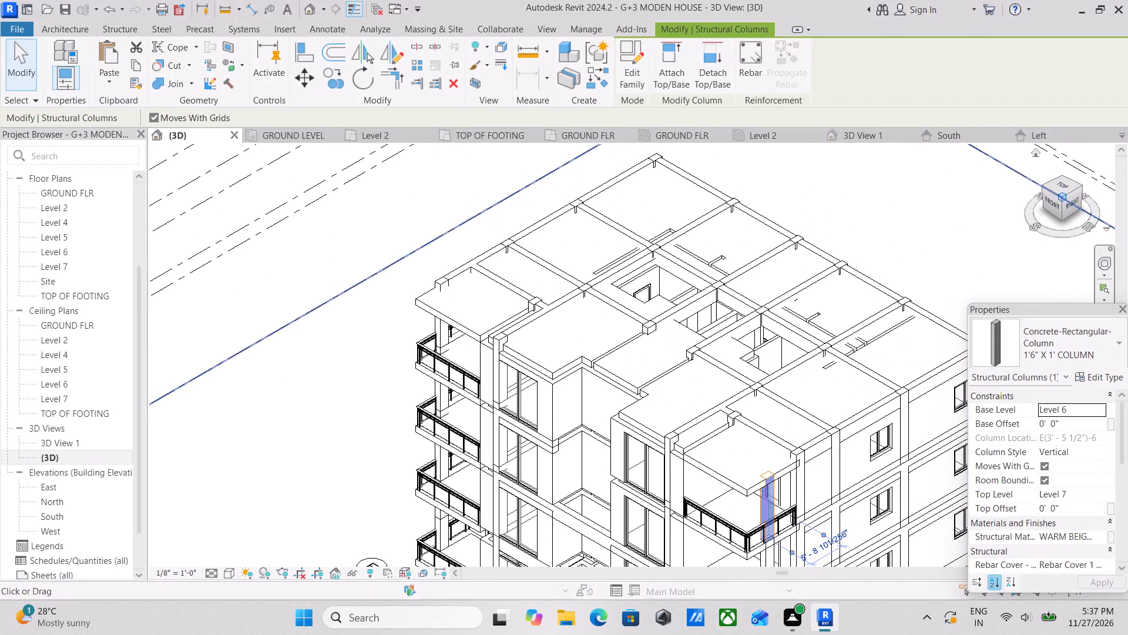
{"action": "left_click", "coordinate": [1063, 196]}
{"action": "scroll", "coordinate": [1063, 196], "scroll_direction": "down", "scroll_amount": 5}
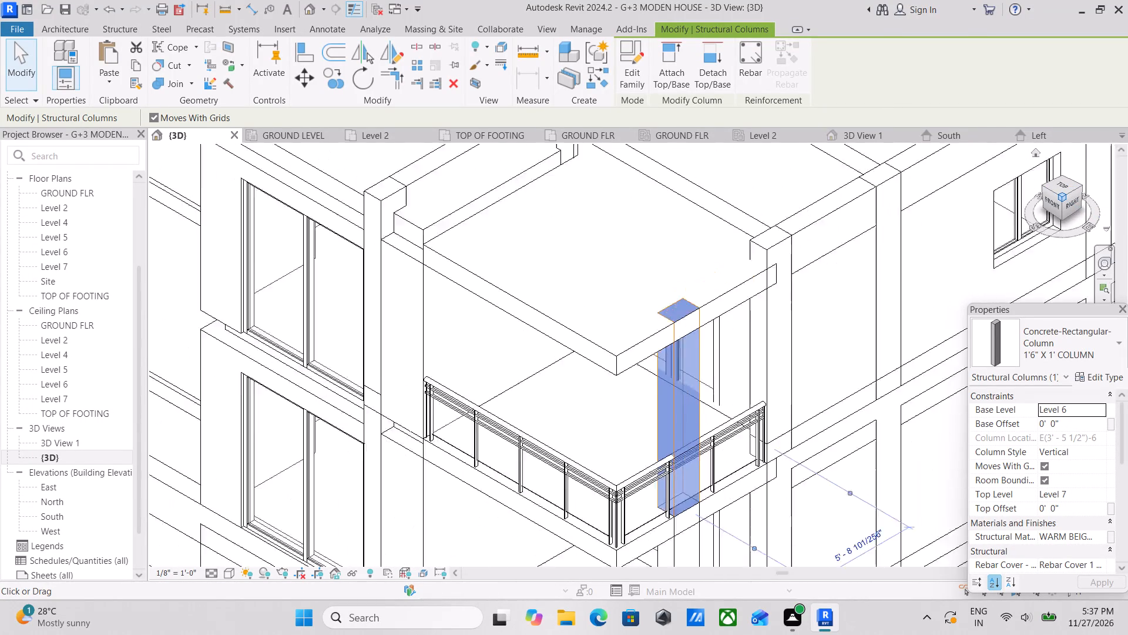
{"action": "scroll", "coordinate": [1000, 240], "scroll_direction": "down", "scroll_amount": 5}
{"action": "scroll", "coordinate": [842, 286], "scroll_direction": "down", "scroll_amount": 4}
{"action": "middle_click_drag", "start_coordinate": [706, 309], "coordinate": [832, 359]}
{"action": "scroll", "coordinate": [841, 329], "scroll_direction": "down", "scroll_amount": 2}
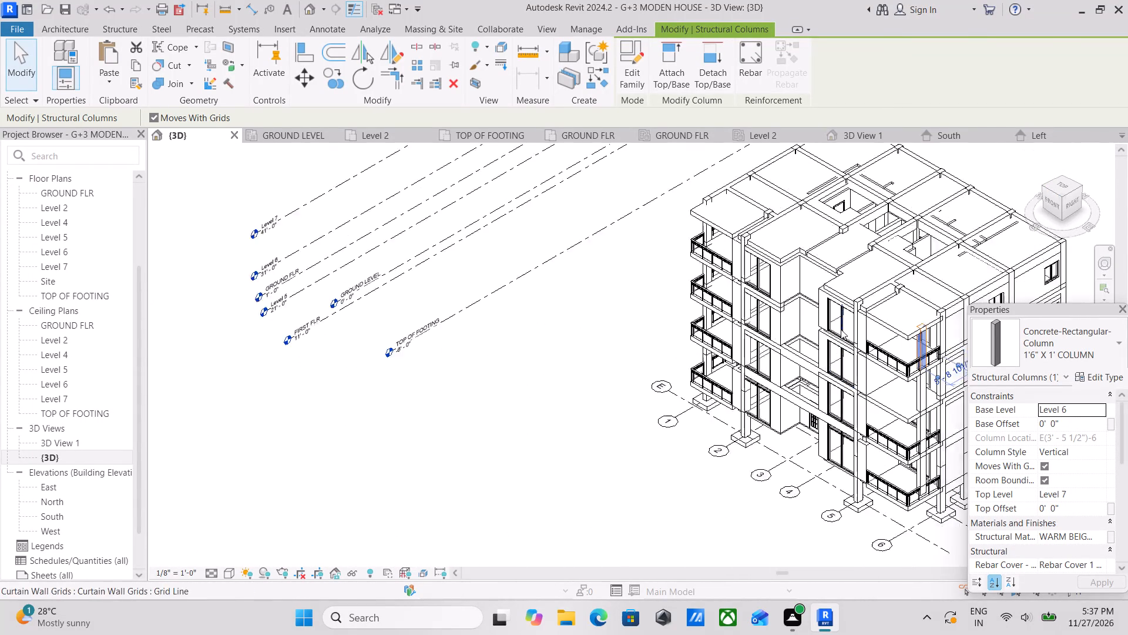
{"action": "middle_click_drag", "start_coordinate": [841, 329], "coordinate": [841, 361]}
{"action": "middle_click_drag", "start_coordinate": [860, 296], "coordinate": [850, 333]}
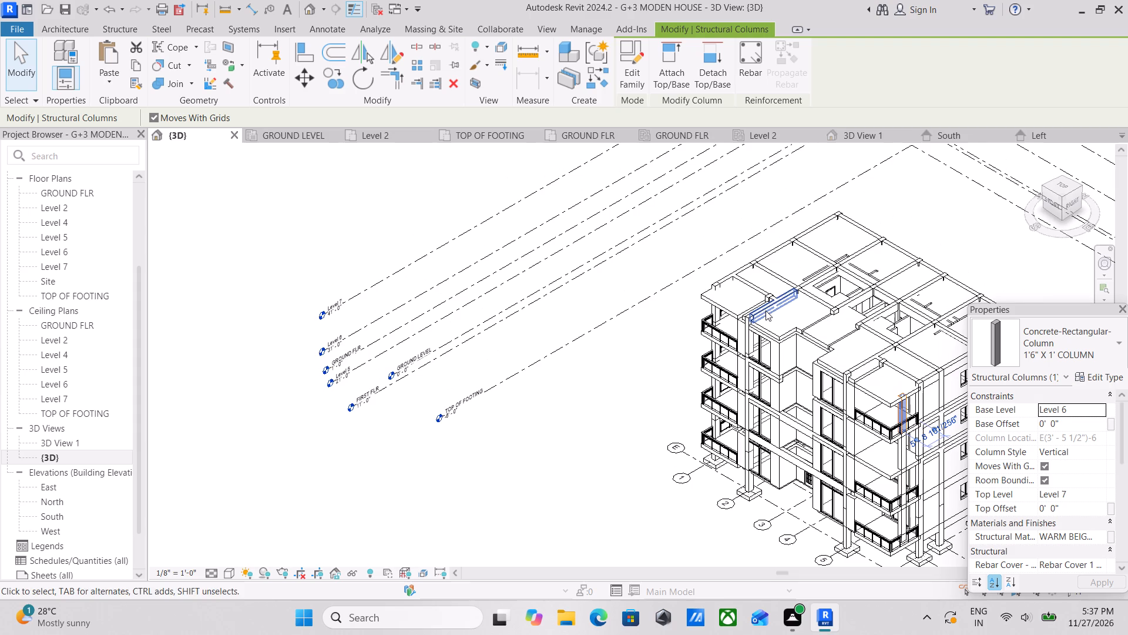
{"action": "scroll", "coordinate": [803, 379], "scroll_direction": "up", "scroll_amount": 1}
{"action": "middle_click_drag", "start_coordinate": [801, 379], "coordinate": [803, 345]}
{"action": "scroll", "coordinate": [806, 350], "scroll_direction": "up", "scroll_amount": 1}
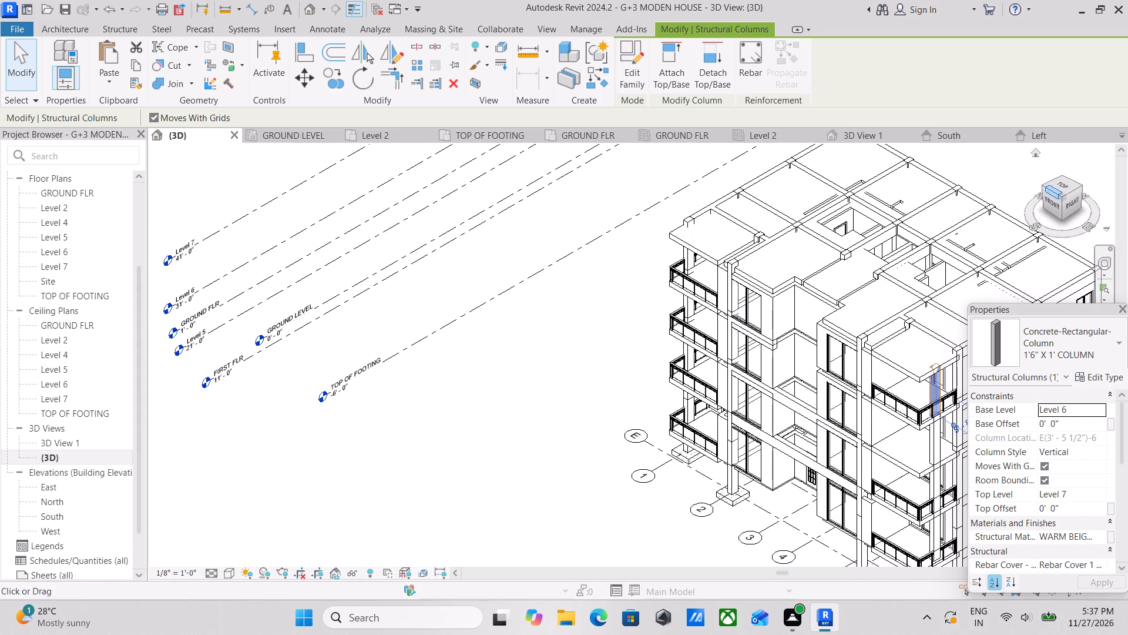
{"action": "middle_click_drag", "start_coordinate": [967, 227], "coordinate": [949, 282]}
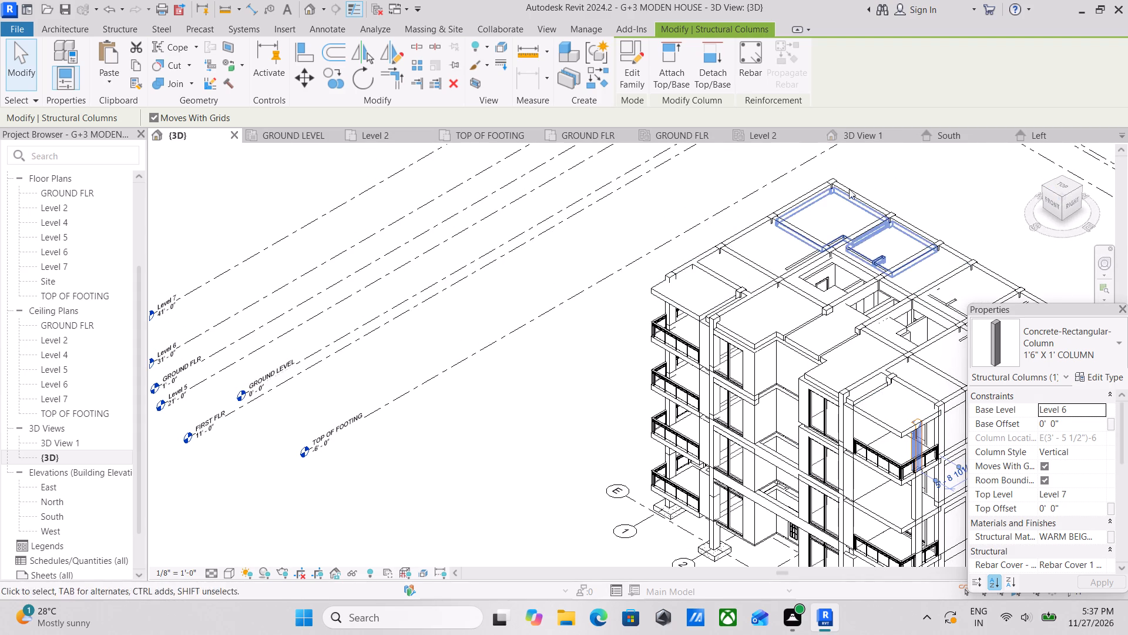
Examine from above and from the right side how the top-floor balcony column meets the Level 7 line and the 12 x 24 roof beam.
{"action": "left_click", "coordinate": [1072, 186]}
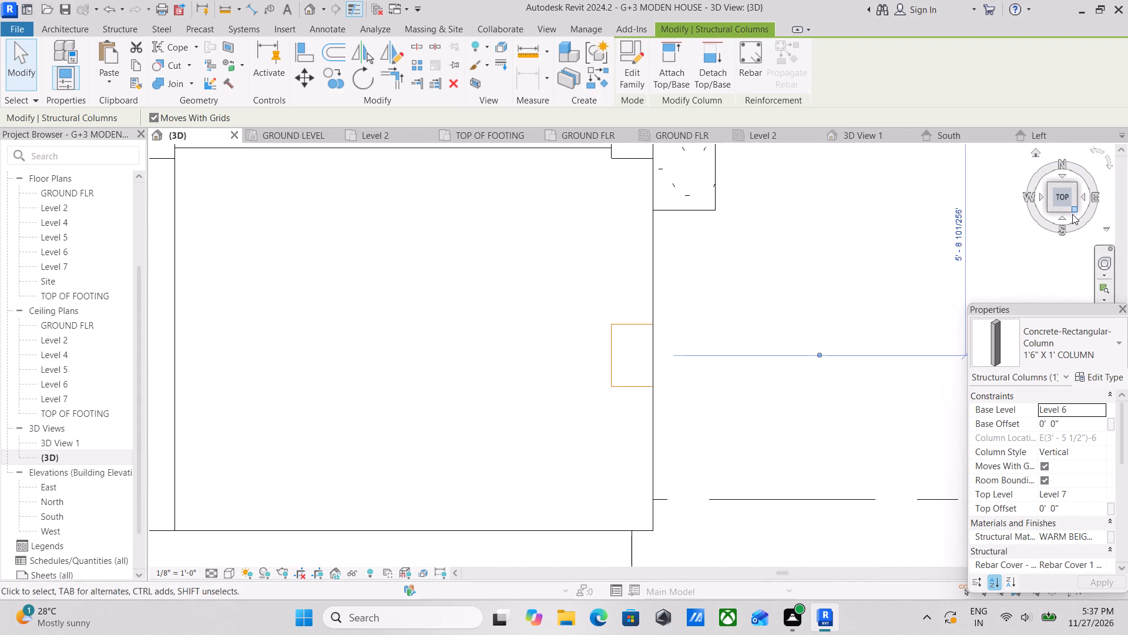
{"action": "left_click", "coordinate": [1076, 209]}
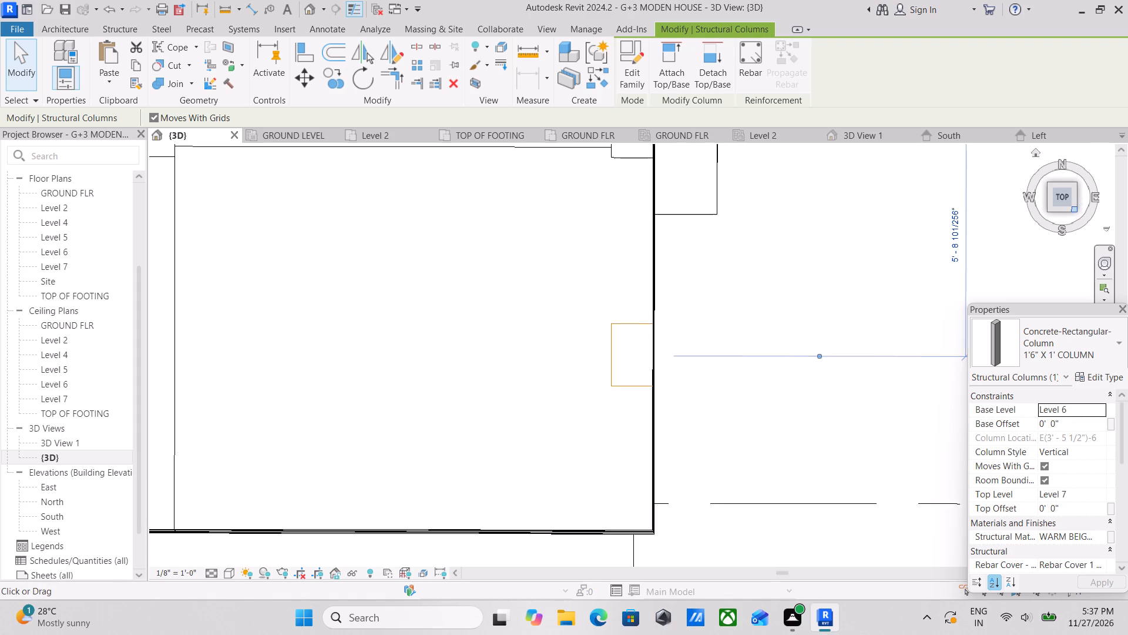
{"action": "left_click", "coordinate": [1067, 199]}
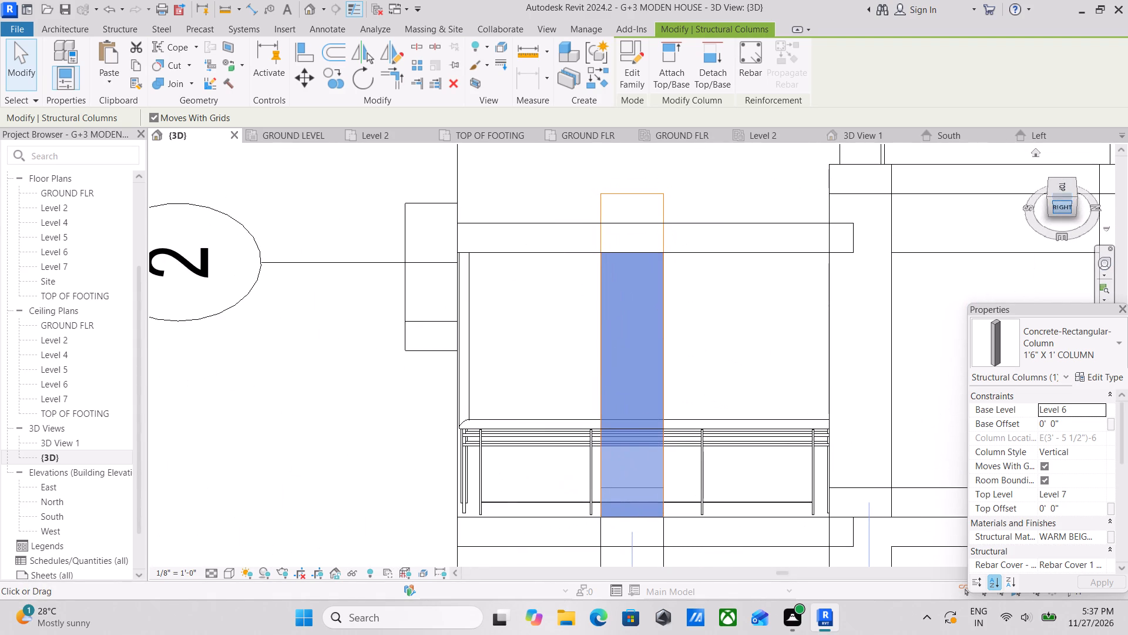
{"action": "left_click", "coordinate": [1066, 206]}
{"action": "scroll", "coordinate": [1066, 206], "scroll_direction": "down", "scroll_amount": 8}
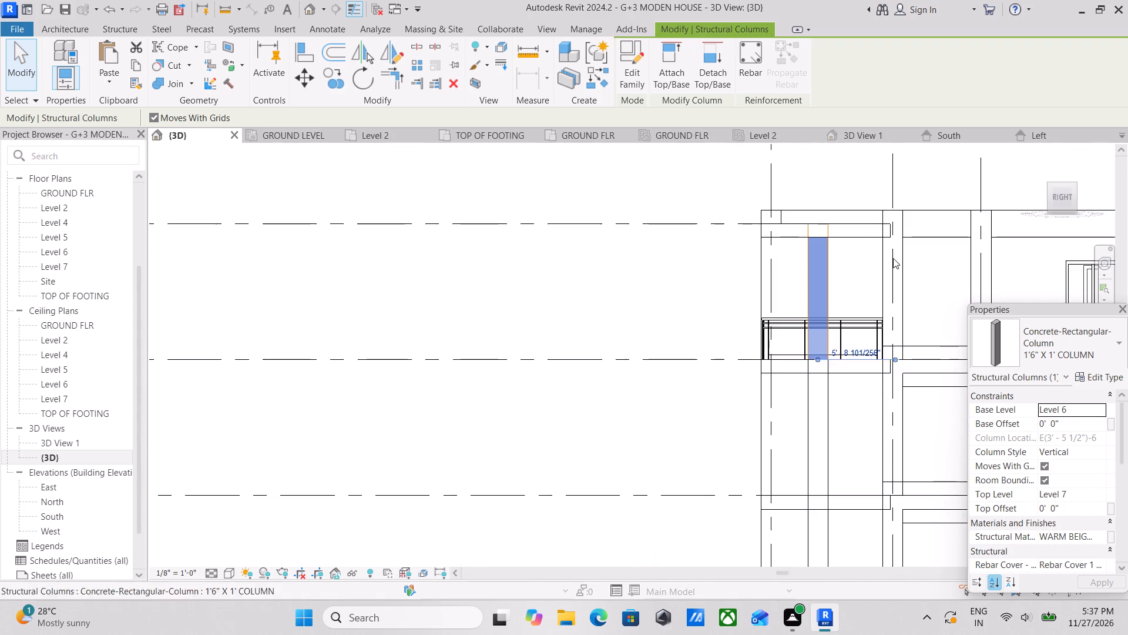
{"action": "scroll", "coordinate": [893, 258], "scroll_direction": "down", "scroll_amount": 3}
{"action": "middle_click_drag", "start_coordinate": [868, 267], "coordinate": [848, 332]}
{"action": "middle_click_drag", "start_coordinate": [678, 309], "coordinate": [636, 336]}
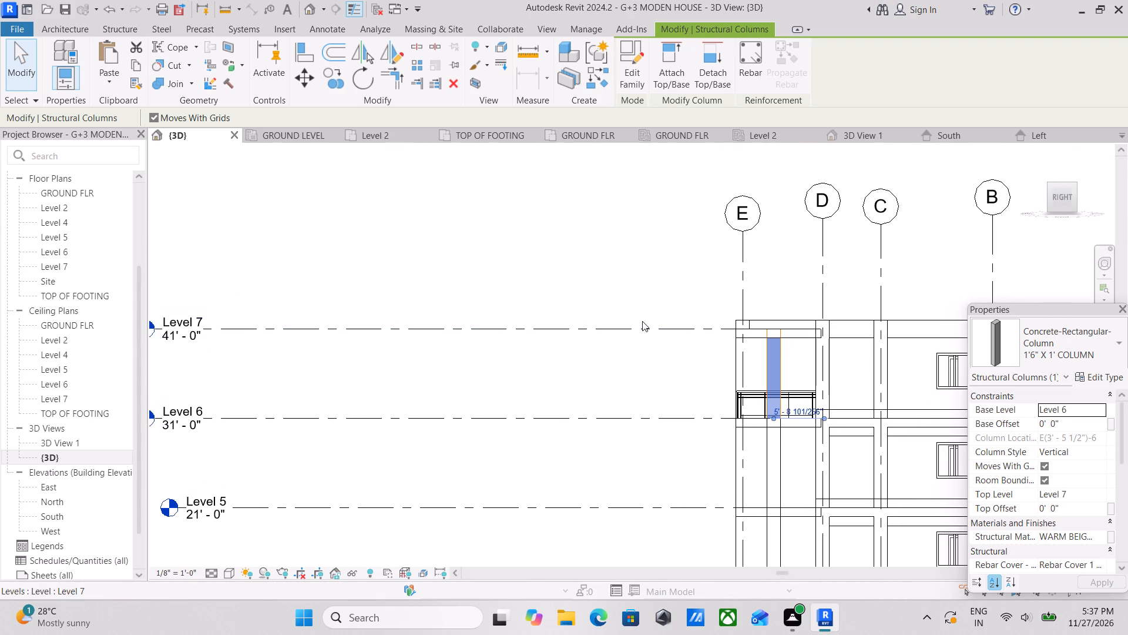
{"action": "left_click", "coordinate": [639, 325]}
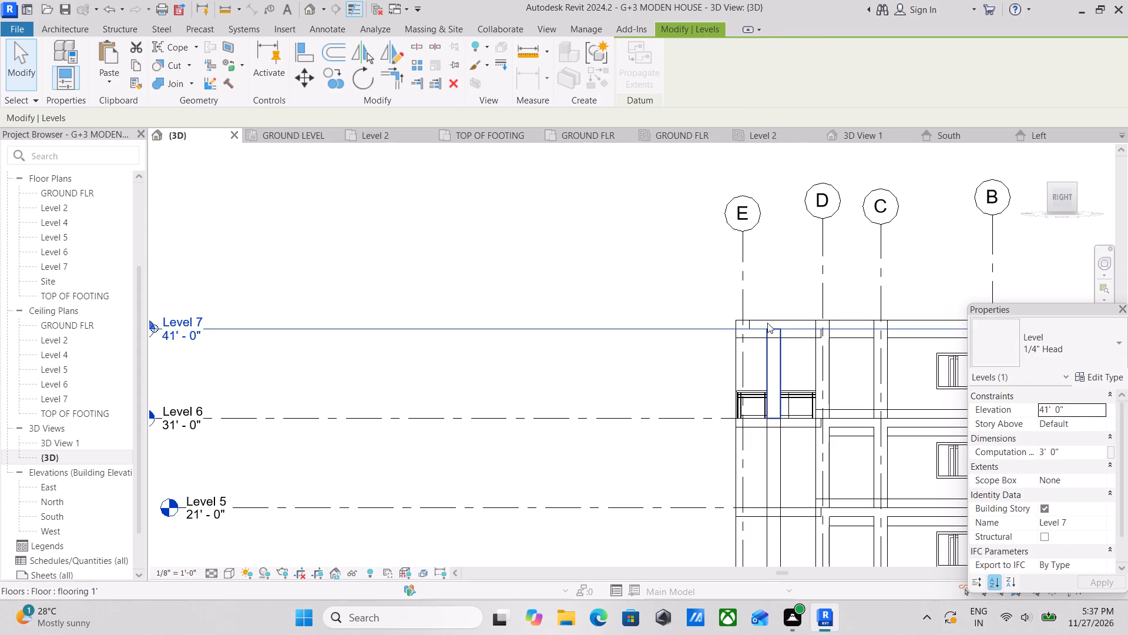
{"action": "left_click", "coordinate": [790, 318]}
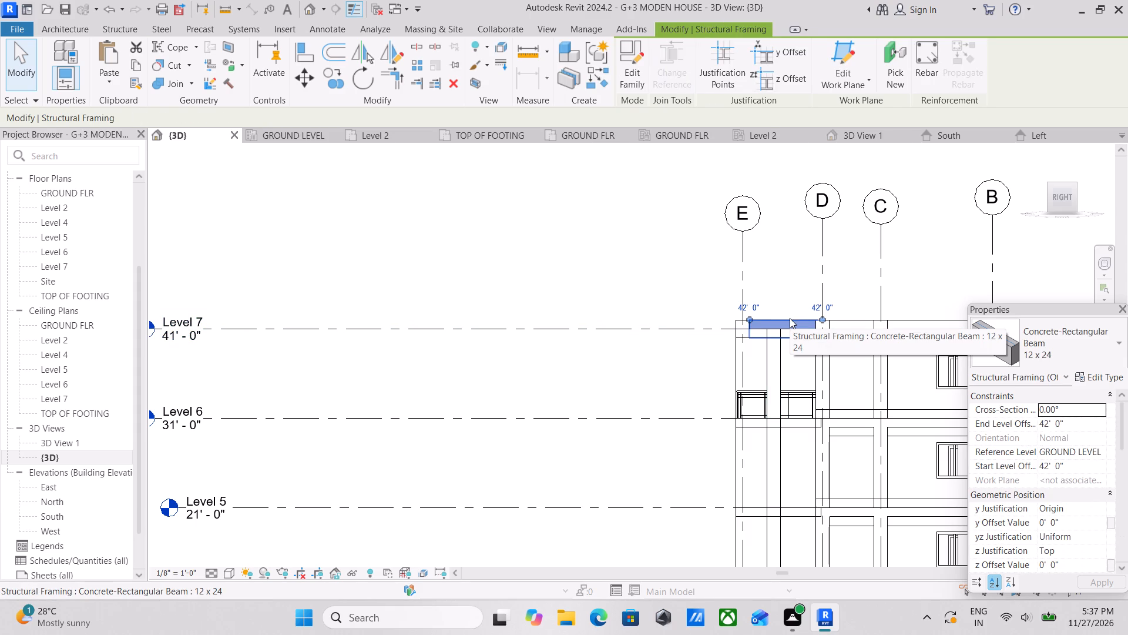
{"action": "middle_click_drag", "start_coordinate": [790, 318], "coordinate": [783, 349]}
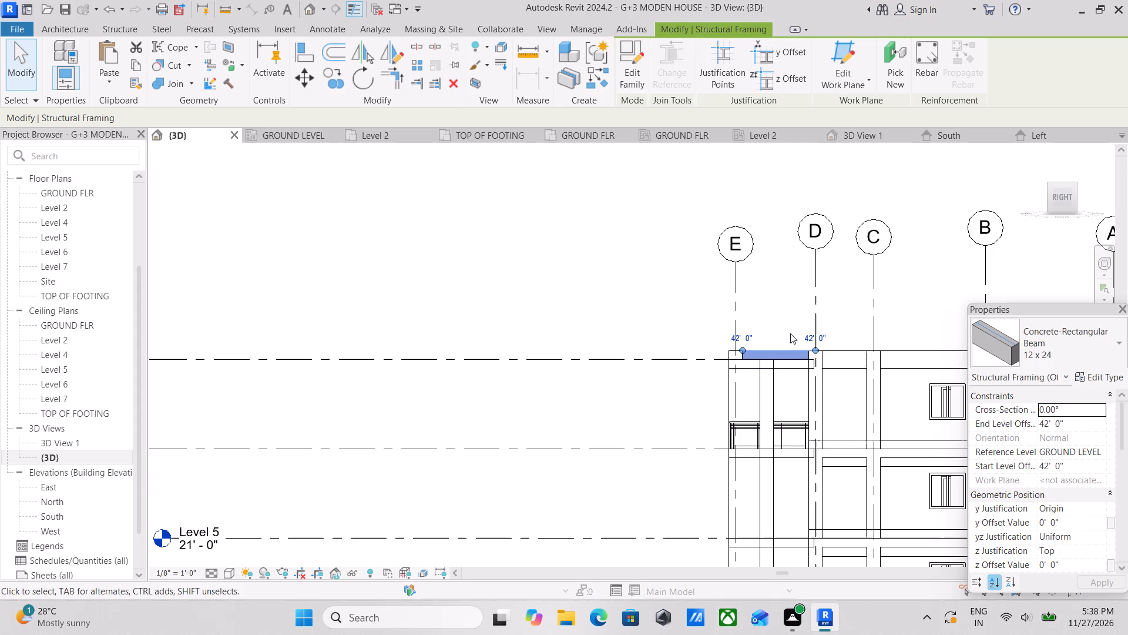
{"action": "scroll", "coordinate": [790, 333], "scroll_direction": "down", "scroll_amount": 1}
{"action": "scroll", "coordinate": [790, 333], "scroll_direction": "up", "scroll_amount": 1}
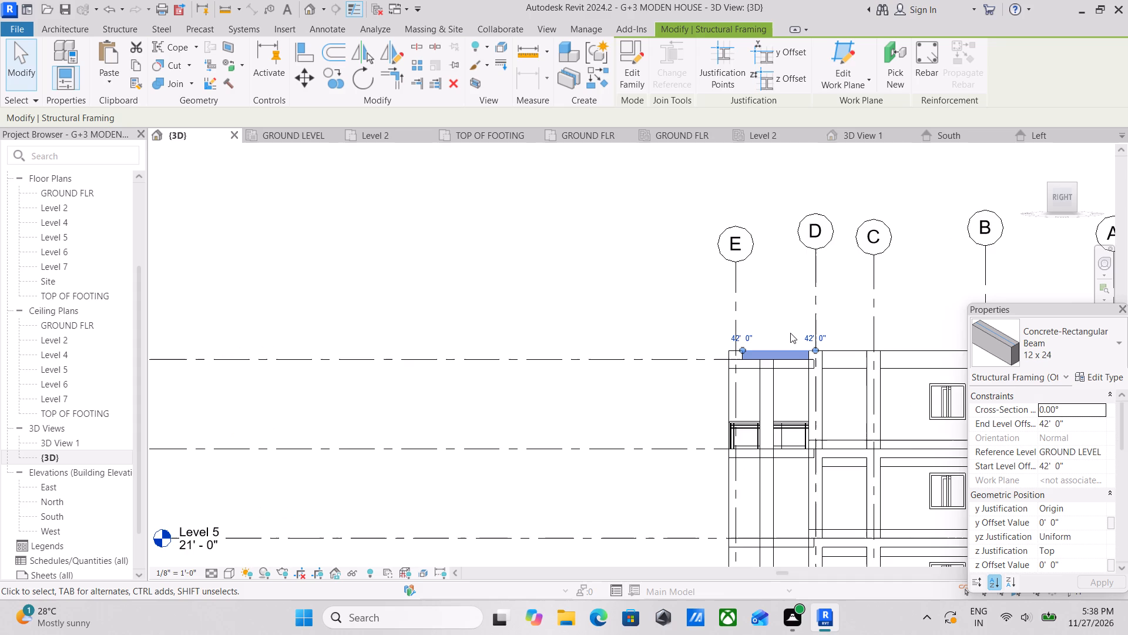
{"action": "scroll", "coordinate": [790, 332], "scroll_direction": "down", "scroll_amount": 2}
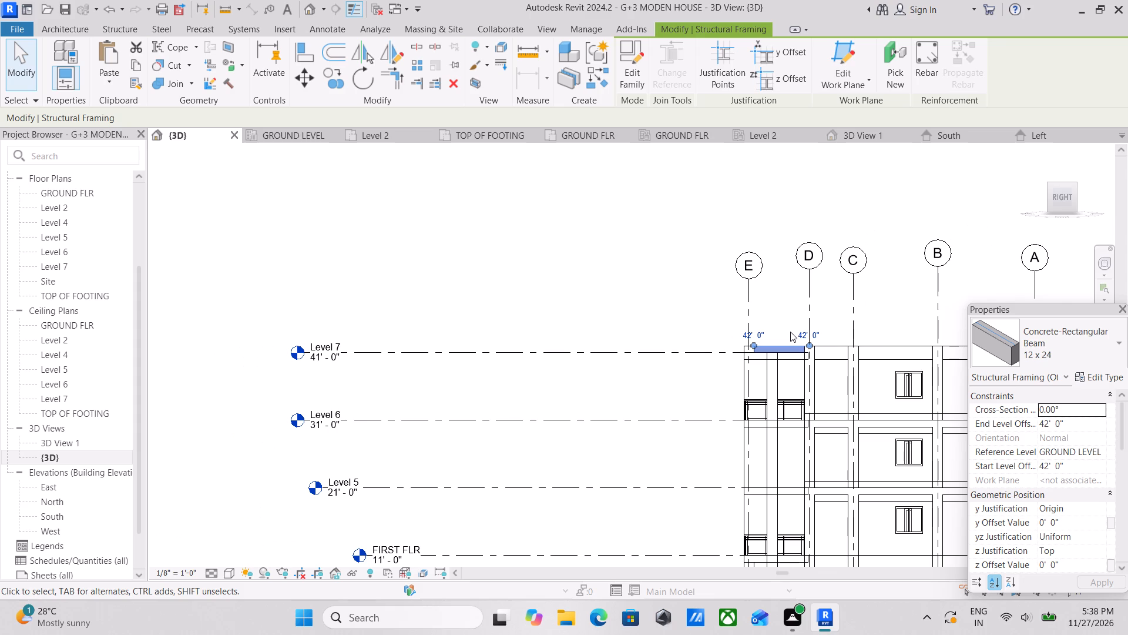
{"action": "scroll", "coordinate": [790, 332], "scroll_direction": "down", "scroll_amount": 3}
{"action": "scroll", "coordinate": [825, 330], "scroll_direction": "up", "scroll_amount": 2}
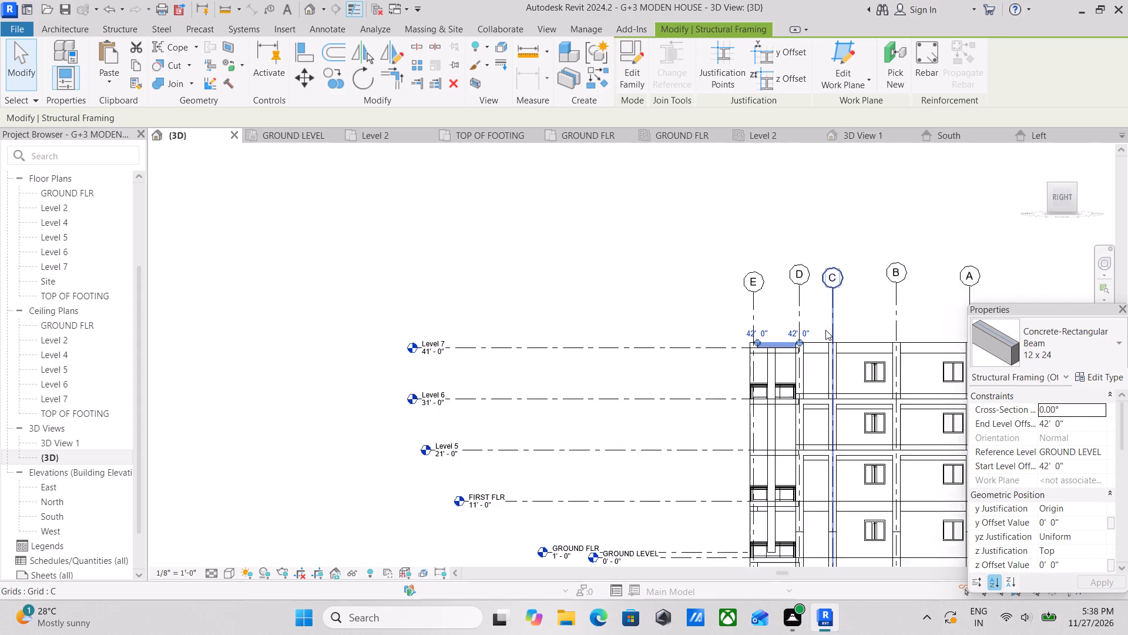
{"action": "scroll", "coordinate": [825, 330], "scroll_direction": "up", "scroll_amount": 1}
{"action": "key", "text": "Escape"}
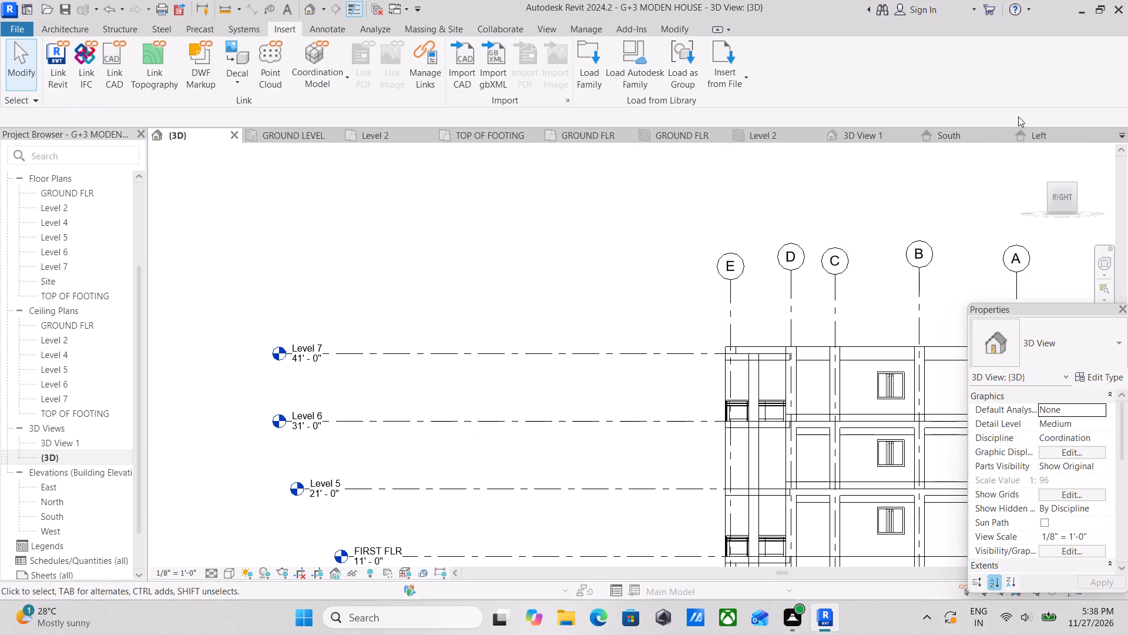
{"action": "left_click", "coordinate": [1075, 183]}
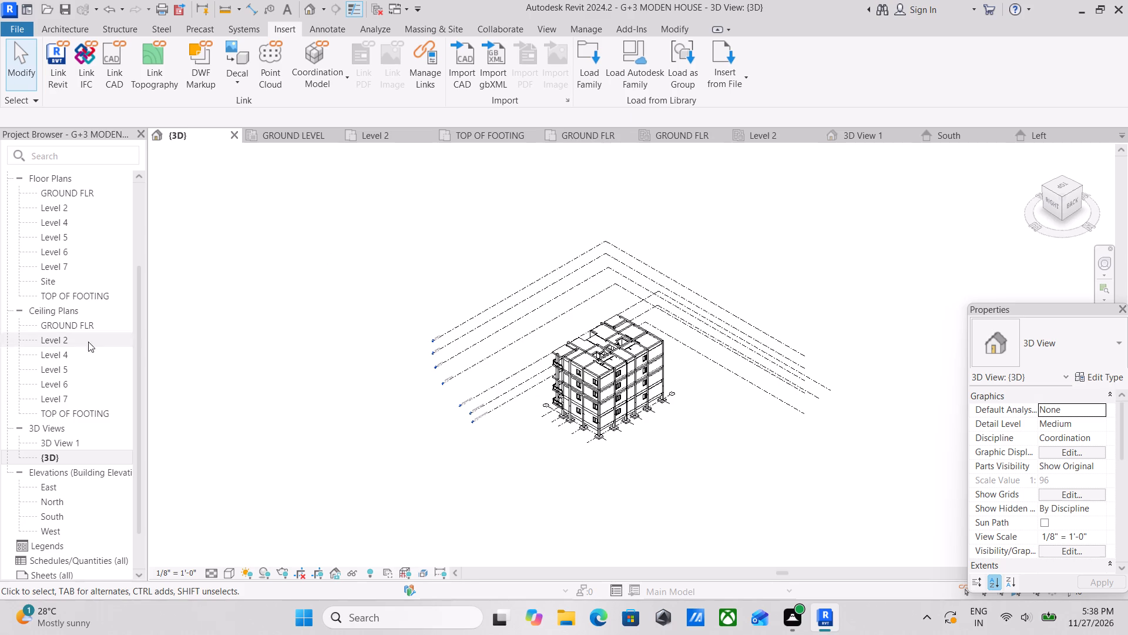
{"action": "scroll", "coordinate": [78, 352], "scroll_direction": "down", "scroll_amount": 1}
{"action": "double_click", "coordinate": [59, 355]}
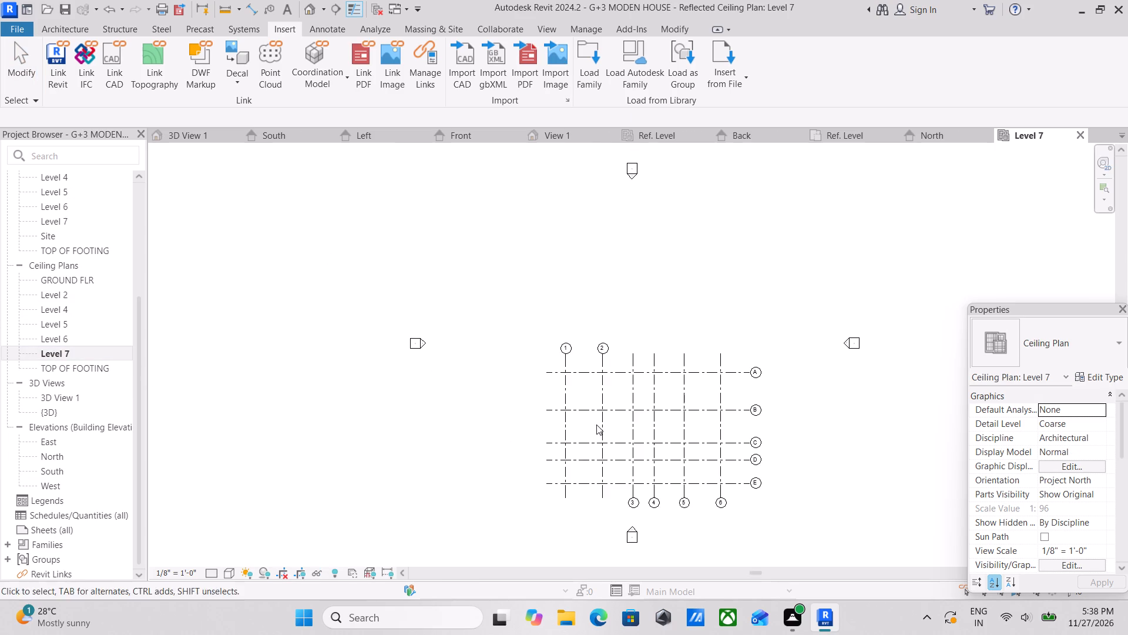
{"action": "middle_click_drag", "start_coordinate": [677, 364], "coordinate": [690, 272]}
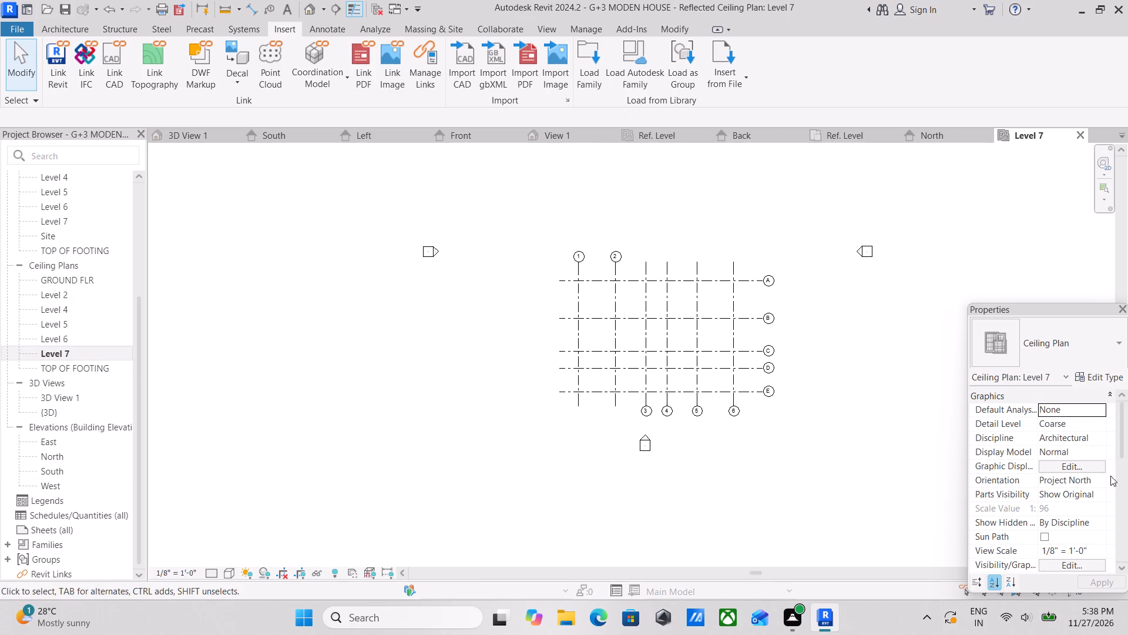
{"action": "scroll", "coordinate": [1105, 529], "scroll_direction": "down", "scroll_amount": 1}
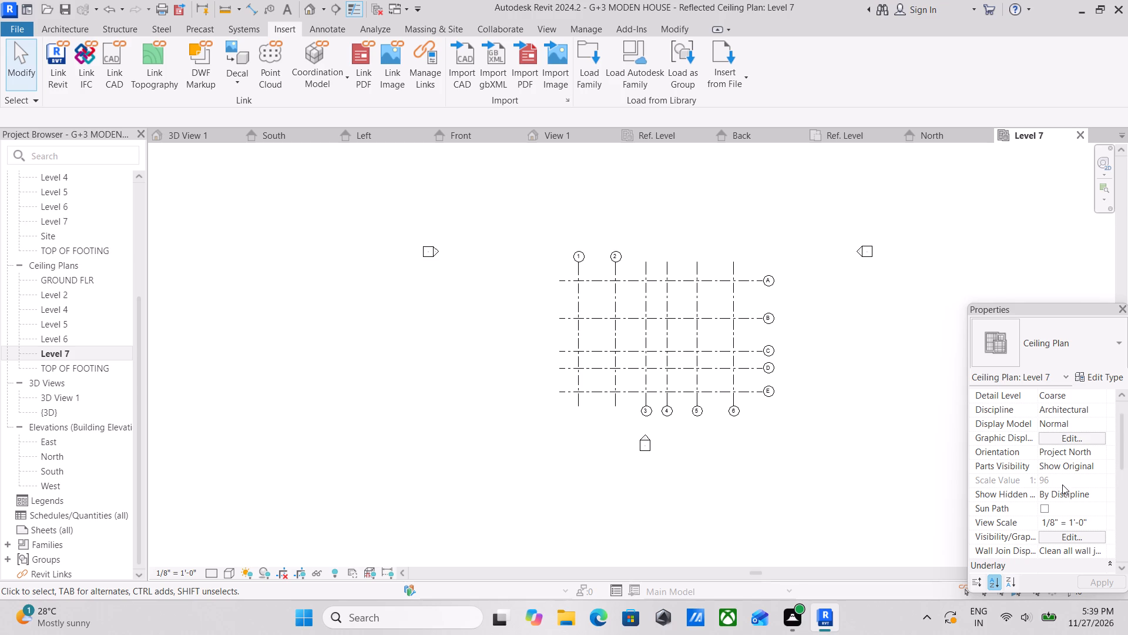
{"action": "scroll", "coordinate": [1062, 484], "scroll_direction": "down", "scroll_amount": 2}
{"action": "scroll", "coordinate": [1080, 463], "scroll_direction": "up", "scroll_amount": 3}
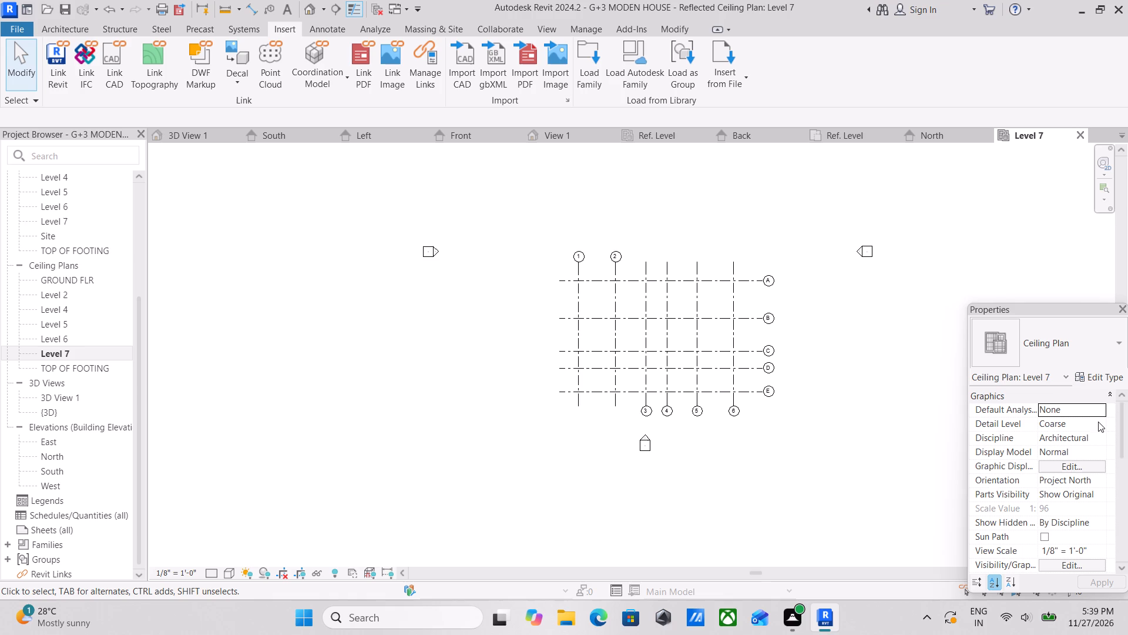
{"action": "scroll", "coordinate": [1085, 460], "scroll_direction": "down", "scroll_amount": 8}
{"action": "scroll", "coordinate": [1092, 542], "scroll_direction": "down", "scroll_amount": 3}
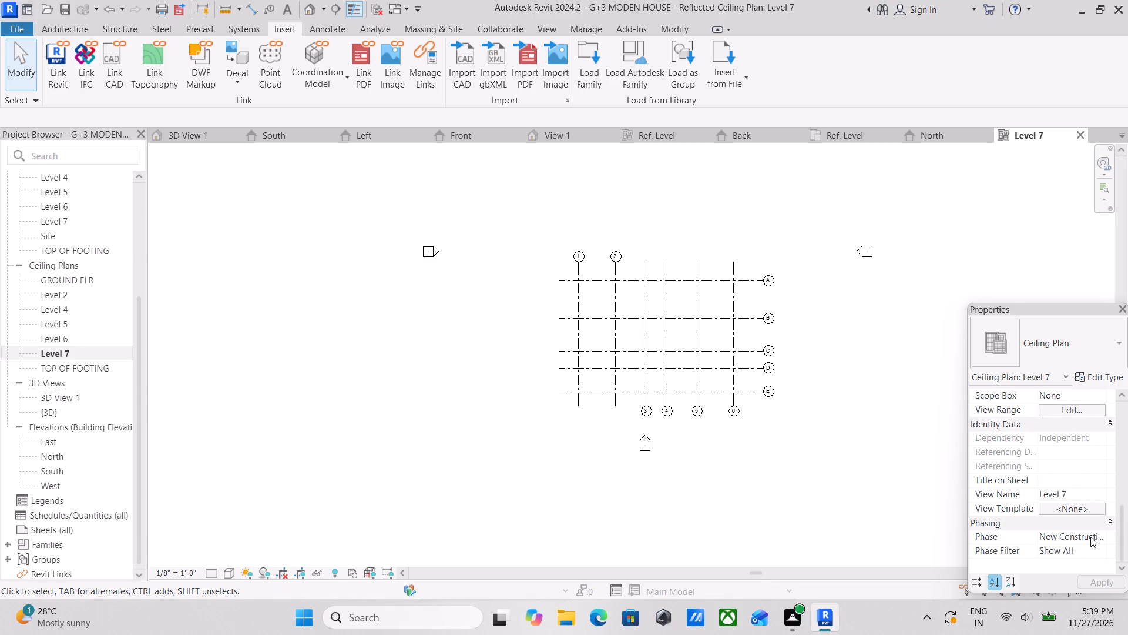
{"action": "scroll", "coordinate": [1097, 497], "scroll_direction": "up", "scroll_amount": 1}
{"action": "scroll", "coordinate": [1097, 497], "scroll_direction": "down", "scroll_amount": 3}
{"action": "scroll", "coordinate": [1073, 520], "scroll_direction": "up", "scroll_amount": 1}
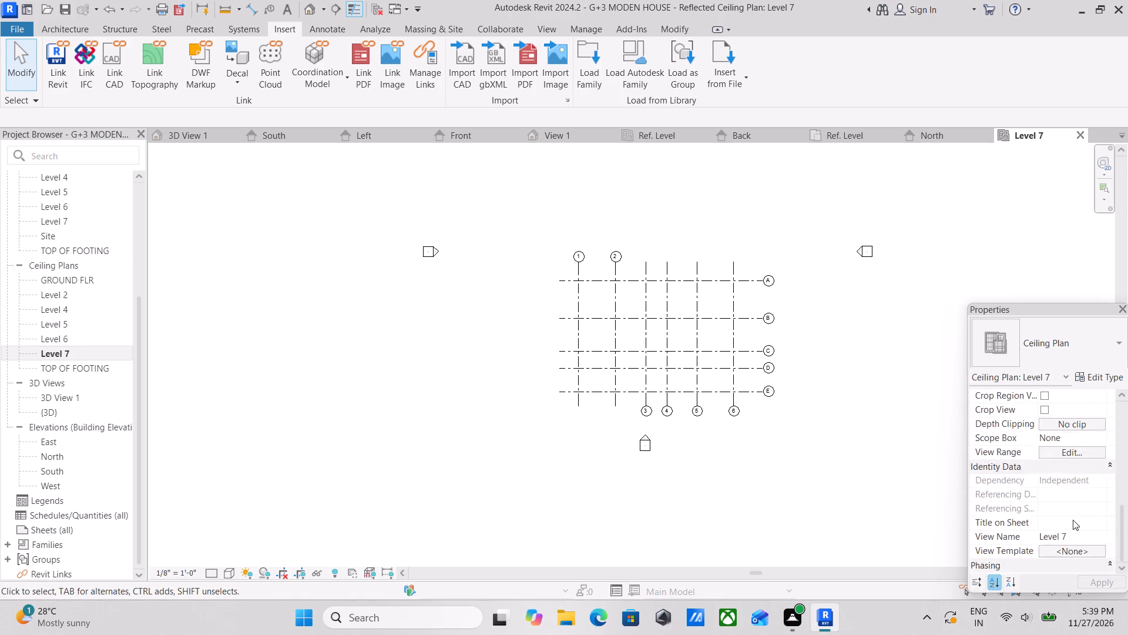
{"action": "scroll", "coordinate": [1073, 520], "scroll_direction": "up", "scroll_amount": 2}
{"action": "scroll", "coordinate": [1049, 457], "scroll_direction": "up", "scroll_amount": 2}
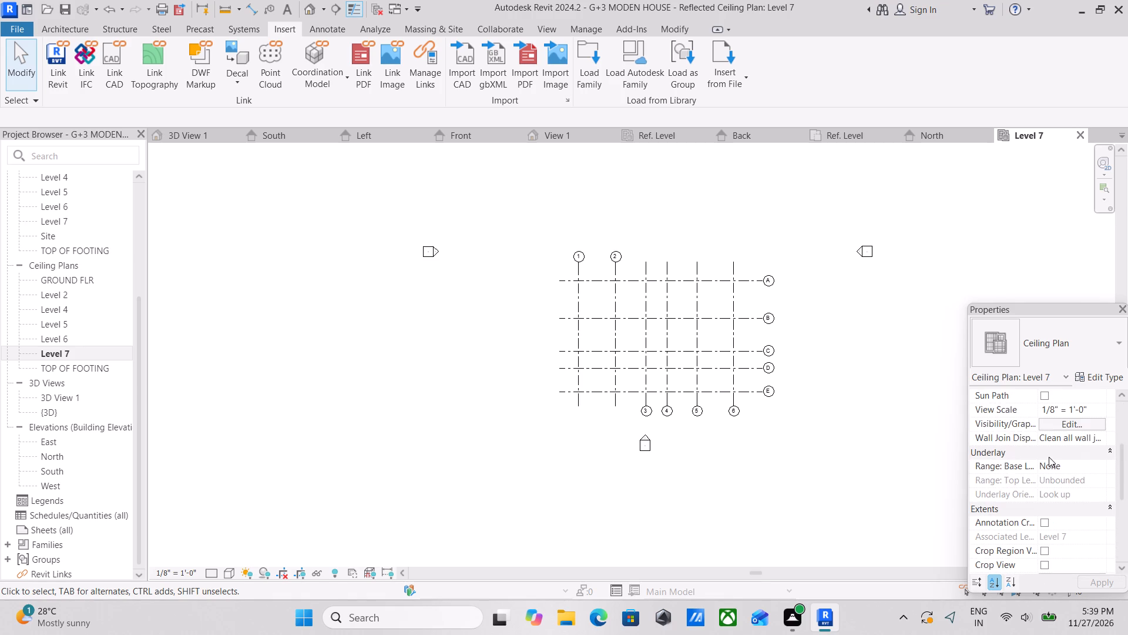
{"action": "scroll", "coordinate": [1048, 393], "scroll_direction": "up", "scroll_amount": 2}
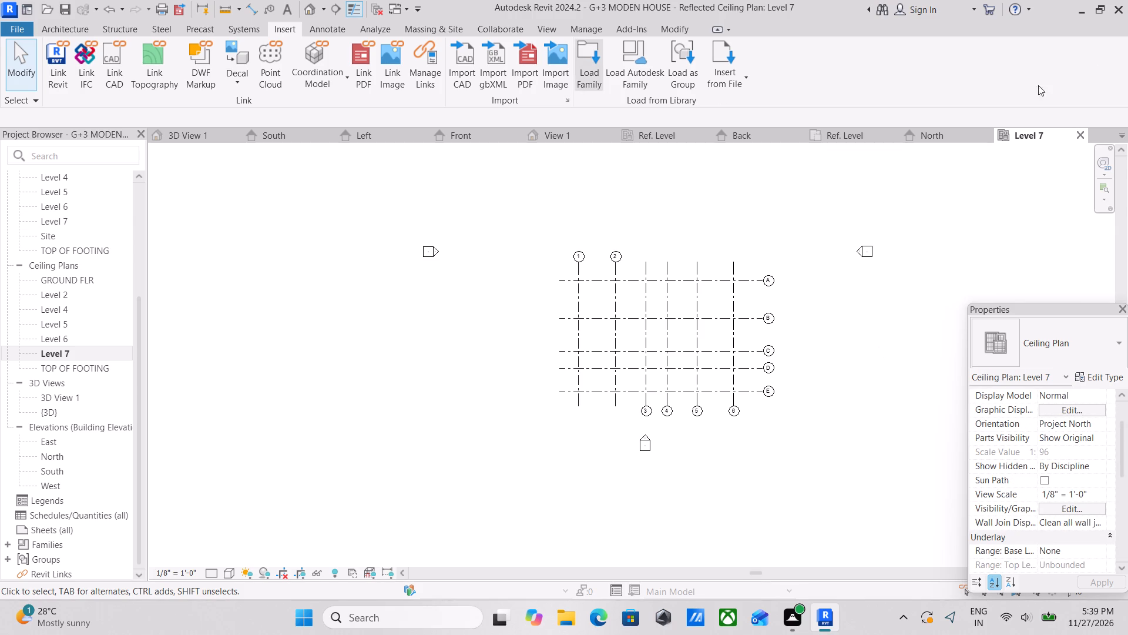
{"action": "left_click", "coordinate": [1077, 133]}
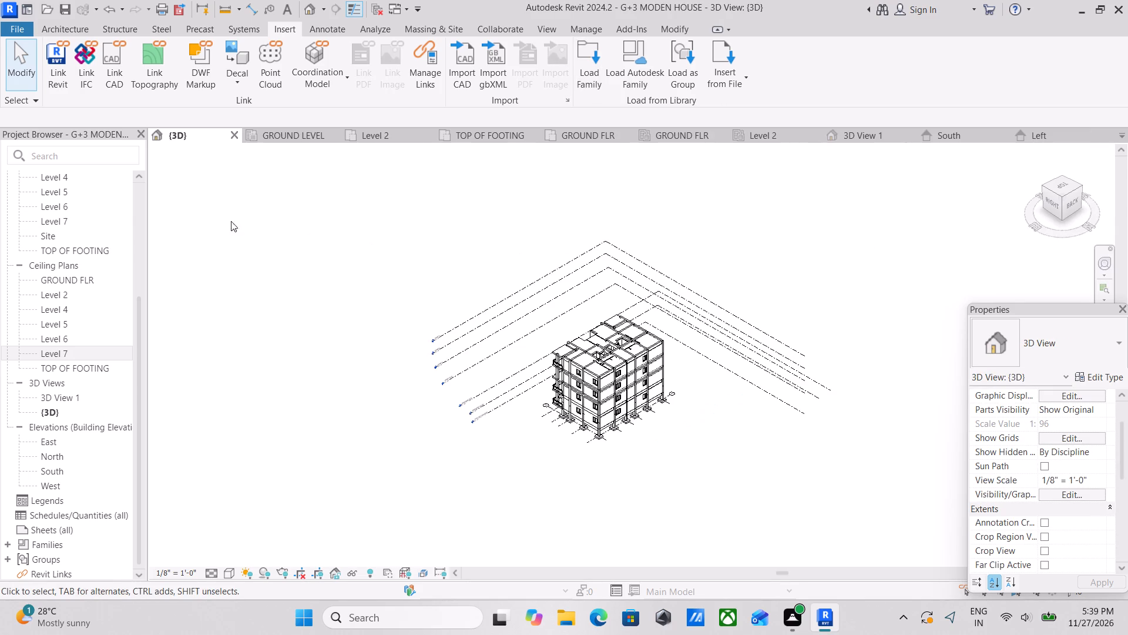
Open the Level 7 floor plan.
{"action": "scroll", "coordinate": [56, 260], "scroll_direction": "up", "scroll_amount": 1}
{"action": "double_click", "coordinate": [56, 297]}
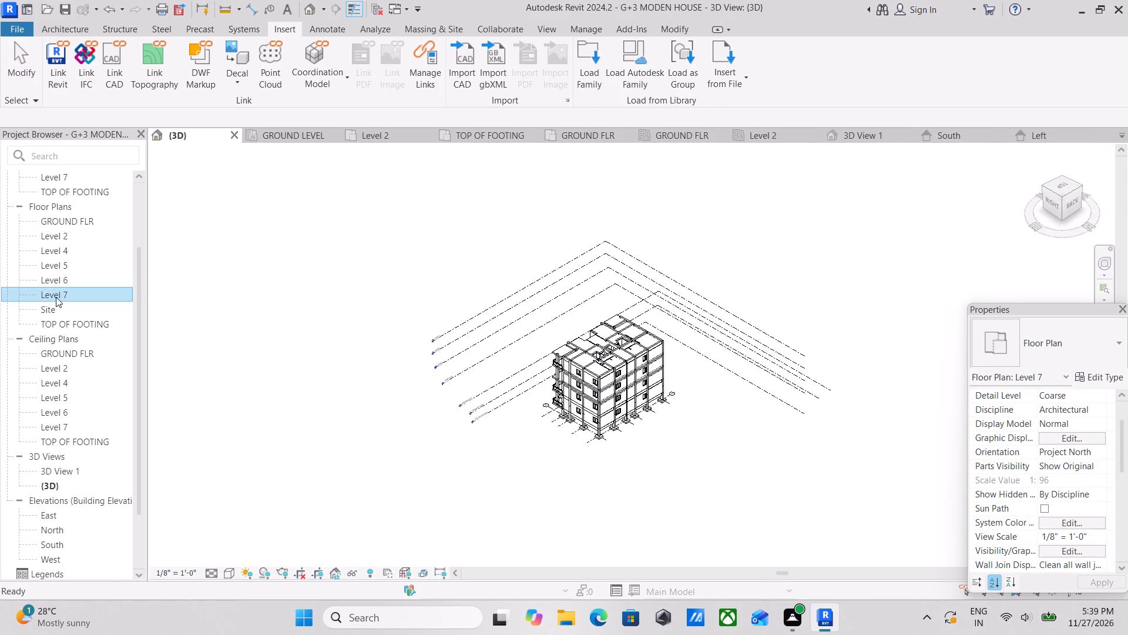
{"action": "scroll", "coordinate": [1035, 469], "scroll_direction": "up", "scroll_amount": 2}
{"action": "middle_click_drag", "start_coordinate": [627, 434], "coordinate": [632, 356]}
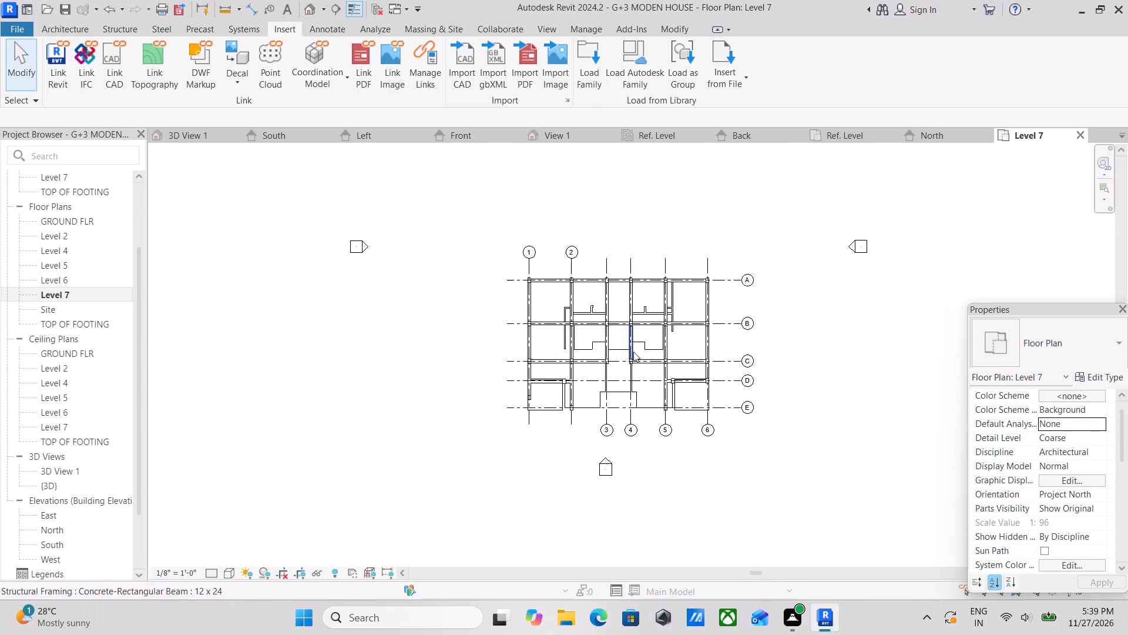
Set the Level 7 plan's underlay base level to Level 6.
{"action": "scroll", "coordinate": [1109, 497], "scroll_direction": "down", "scroll_amount": 4}
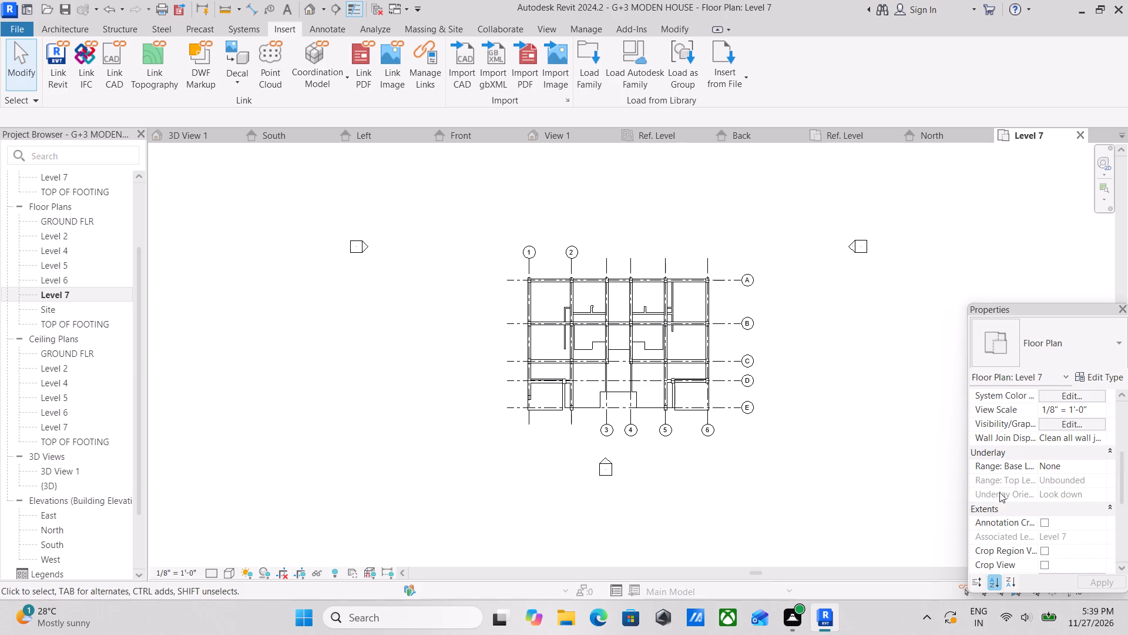
{"action": "scroll", "coordinate": [708, 340], "scroll_direction": "up", "scroll_amount": 2}
{"action": "scroll", "coordinate": [627, 306], "scroll_direction": "up", "scroll_amount": 1}
{"action": "middle_click_drag", "start_coordinate": [619, 306], "coordinate": [636, 367]}
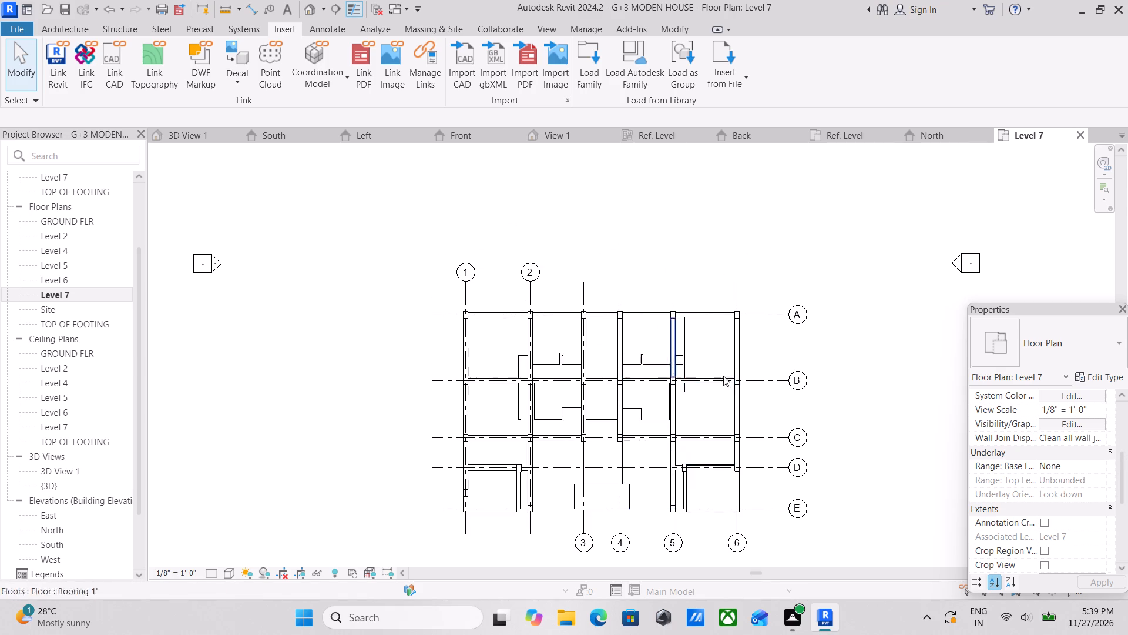
{"action": "left_click", "coordinate": [1109, 468]}
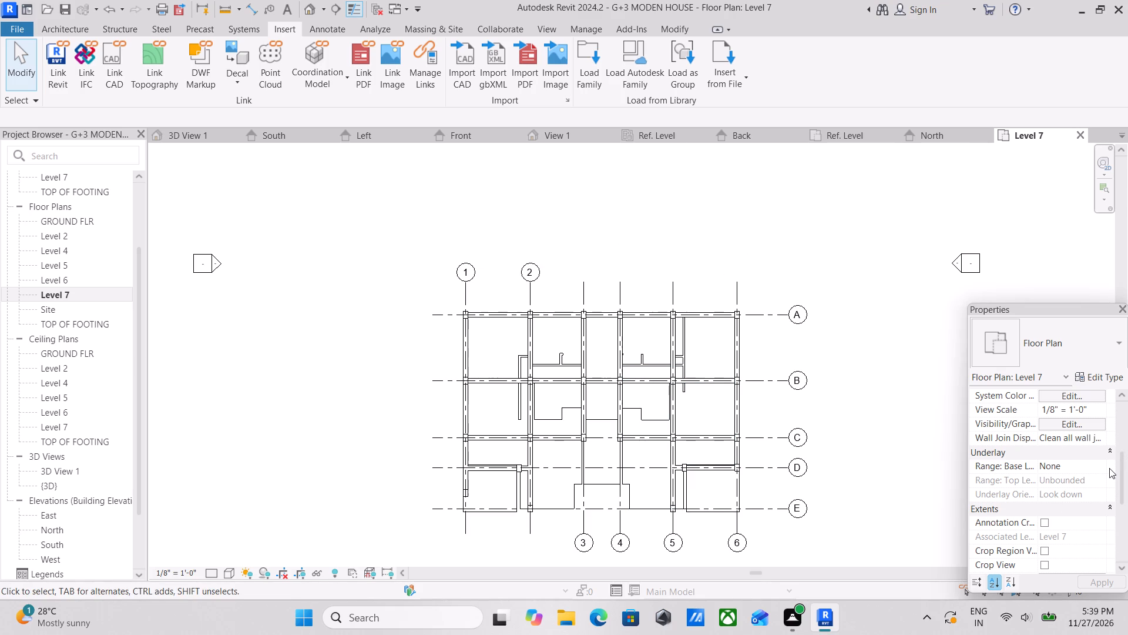
{"action": "left_click", "coordinate": [1099, 462]}
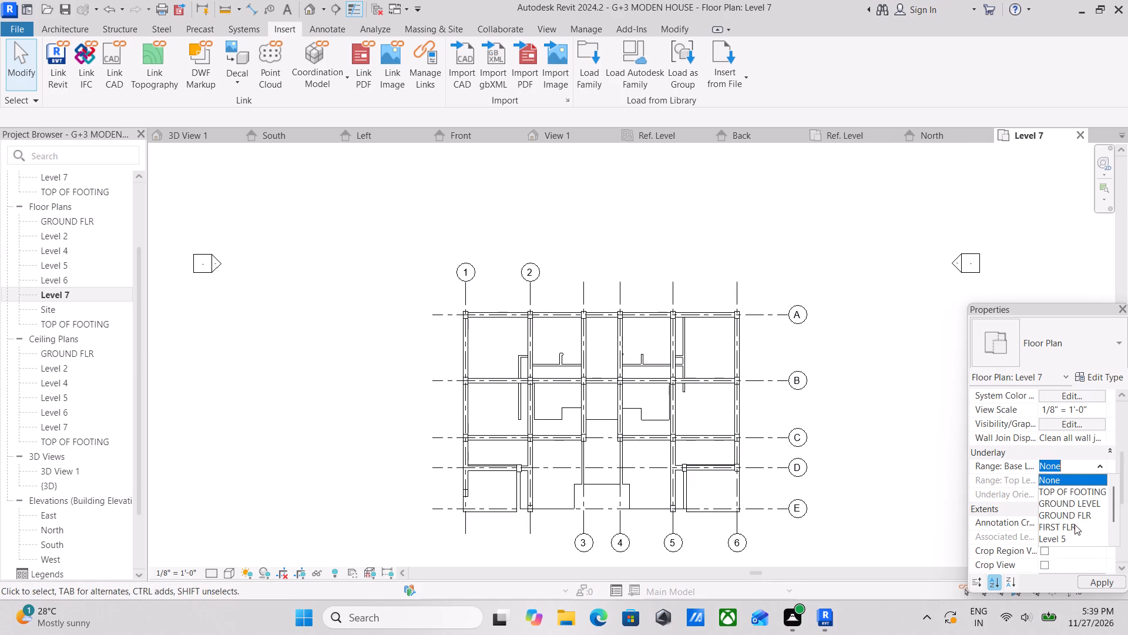
{"action": "scroll", "coordinate": [1073, 527], "scroll_direction": "down", "scroll_amount": 2}
{"action": "left_click", "coordinate": [1057, 533]}
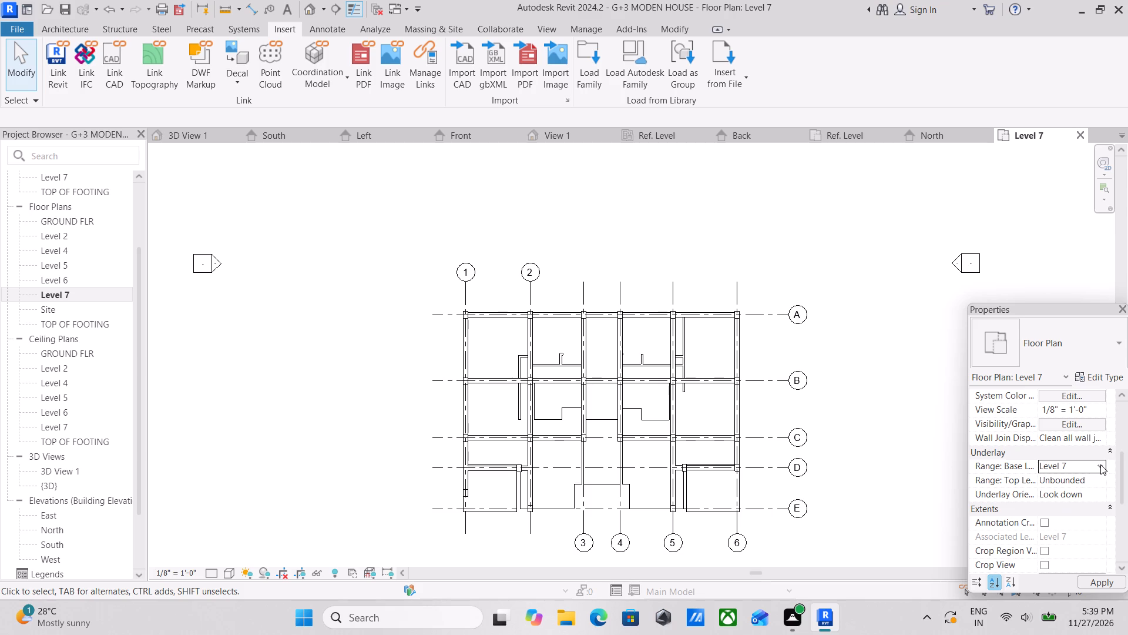
{"action": "left_click", "coordinate": [1100, 464]}
{"action": "left_click", "coordinate": [1066, 526]}
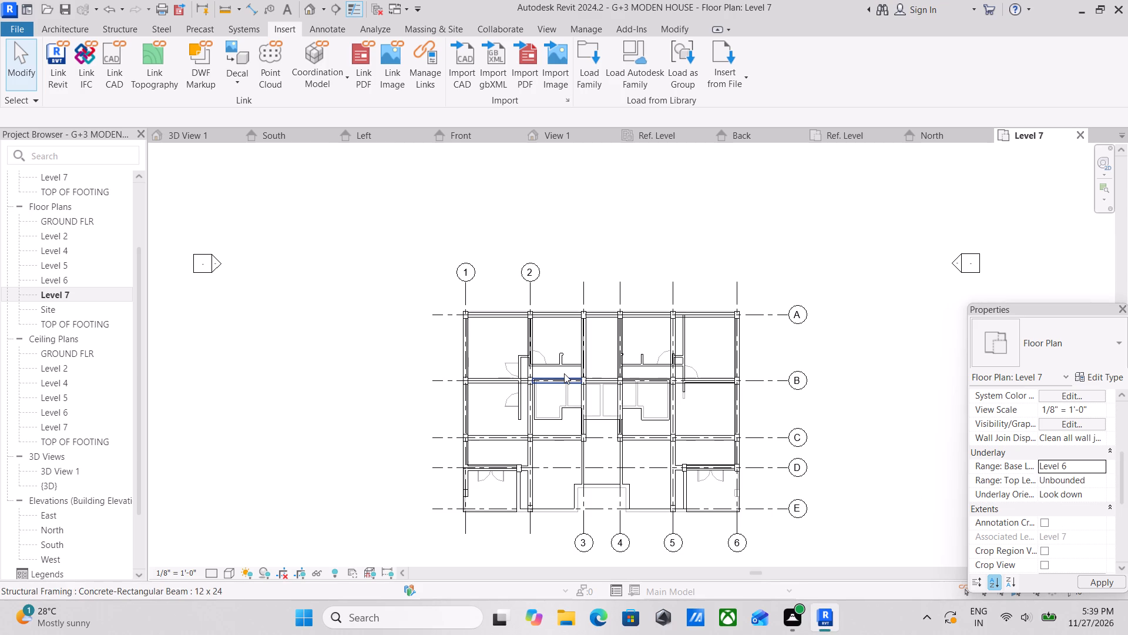
Start a Roof by Footprint sketch on the Level 7 floor plan.
{"action": "scroll", "coordinate": [564, 373], "scroll_direction": "up", "scroll_amount": 1}
{"action": "middle_click_drag", "start_coordinate": [567, 375], "coordinate": [696, 429]}
{"action": "scroll", "coordinate": [568, 380], "scroll_direction": "up", "scroll_amount": 3}
{"action": "scroll", "coordinate": [639, 339], "scroll_direction": "up", "scroll_amount": 1}
{"action": "middle_click_drag", "start_coordinate": [639, 339], "coordinate": [599, 325]}
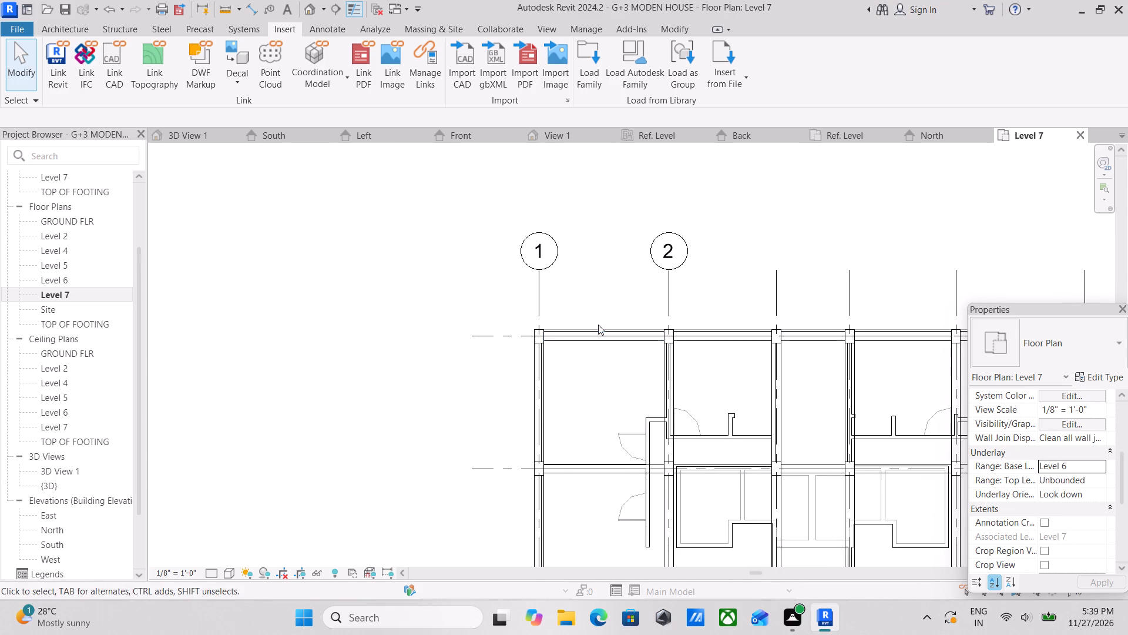
{"action": "scroll", "coordinate": [549, 333], "scroll_direction": "up", "scroll_amount": 3}
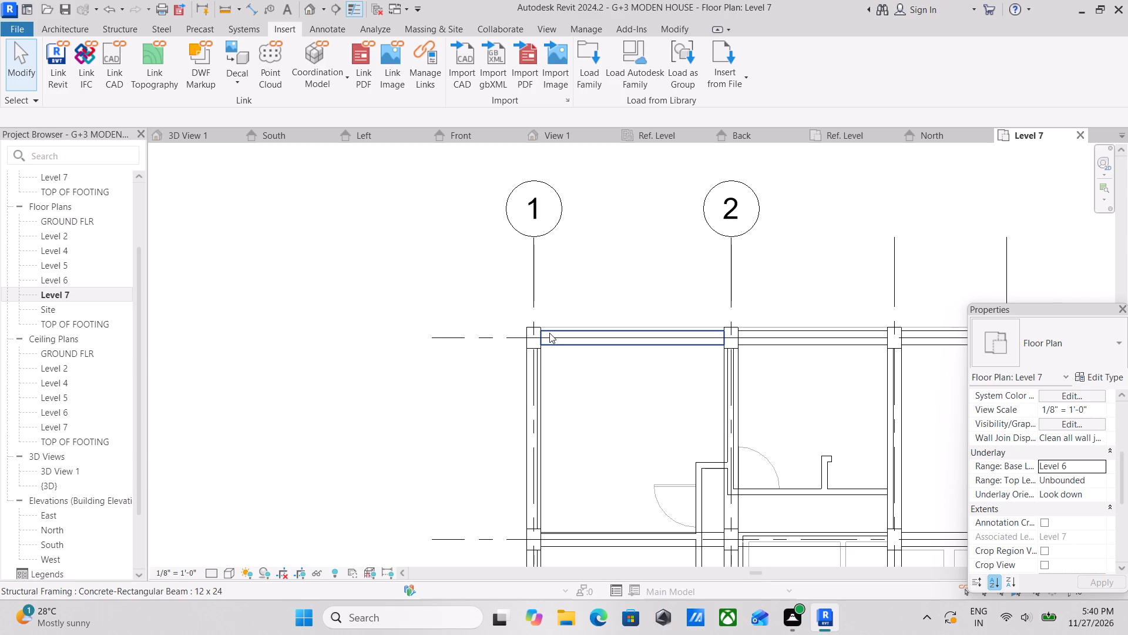
{"action": "scroll", "coordinate": [549, 333], "scroll_direction": "up", "scroll_amount": 2}
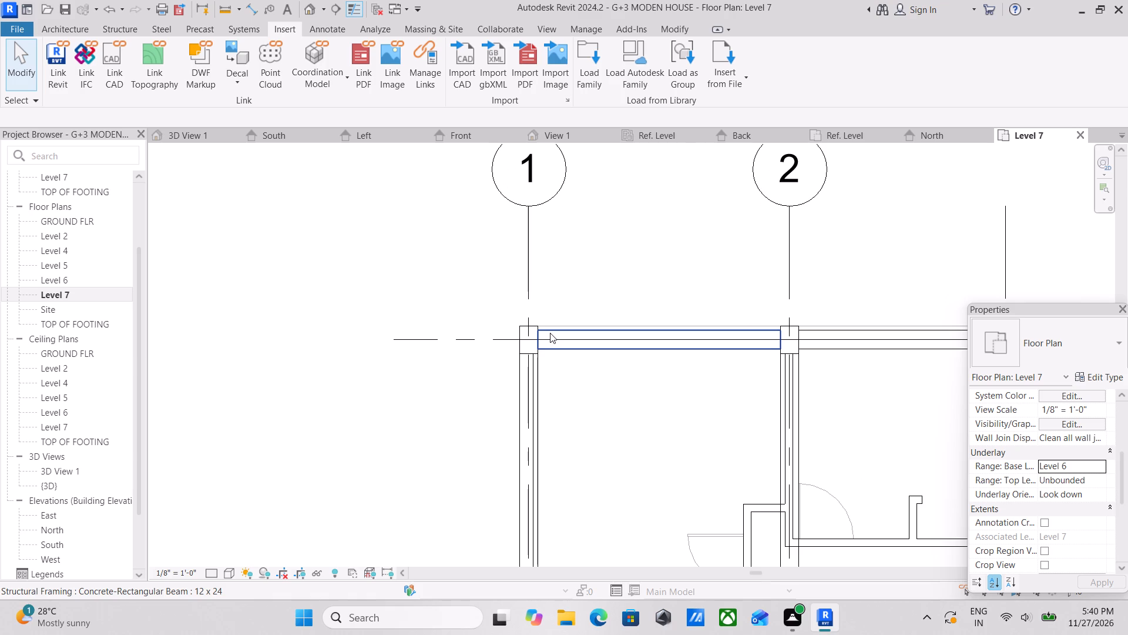
{"action": "scroll", "coordinate": [550, 333], "scroll_direction": "up", "scroll_amount": 1}
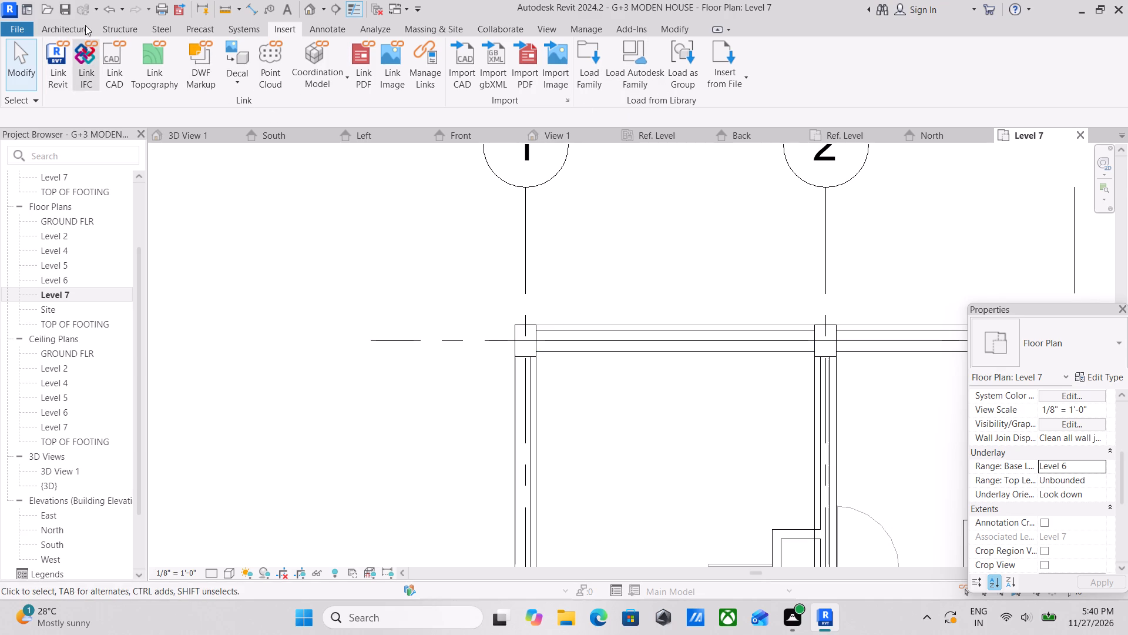
{"action": "left_click", "coordinate": [68, 29]}
{"action": "left_click", "coordinate": [331, 84]}
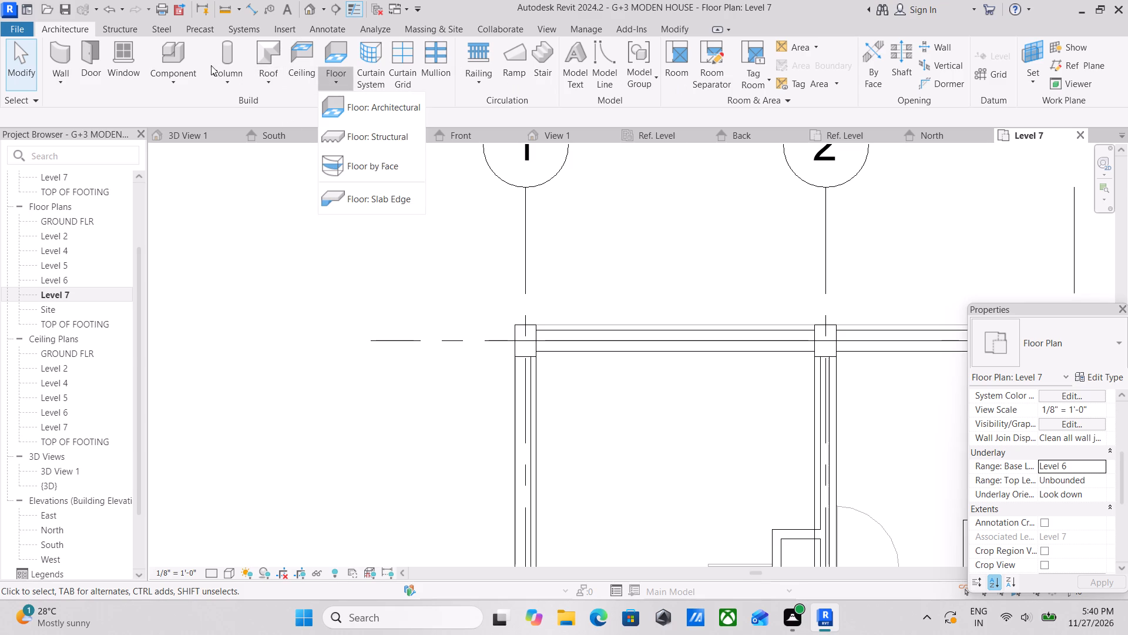
{"action": "left_click", "coordinate": [267, 81]}
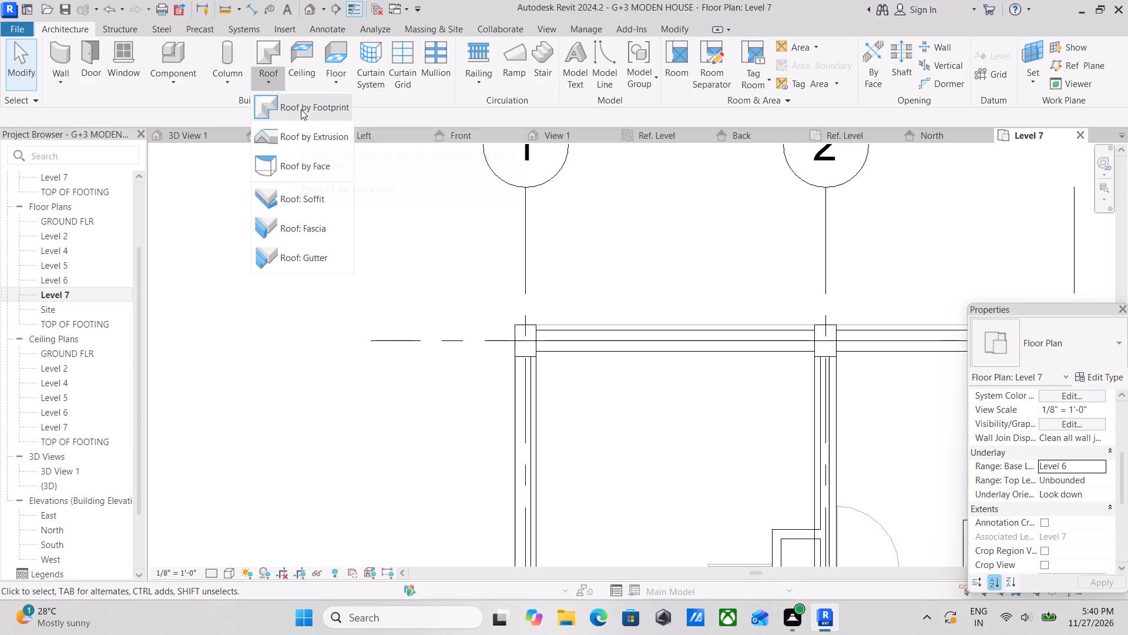
{"action": "left_click", "coordinate": [317, 102]}
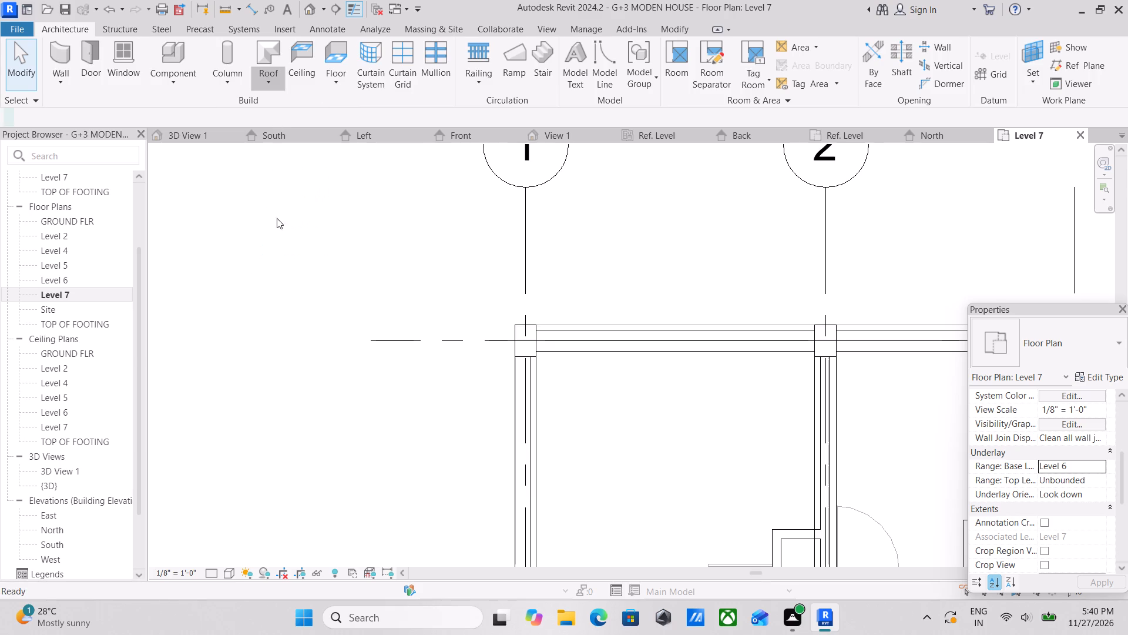
{"action": "scroll", "coordinate": [691, 396], "scroll_direction": "down", "scroll_amount": 1}
{"action": "middle_click_drag", "start_coordinate": [691, 396], "coordinate": [625, 299]}
{"action": "scroll", "coordinate": [653, 348], "scroll_direction": "down", "scroll_amount": 1}
{"action": "scroll", "coordinate": [620, 297], "scroll_direction": "down", "scroll_amount": 2}
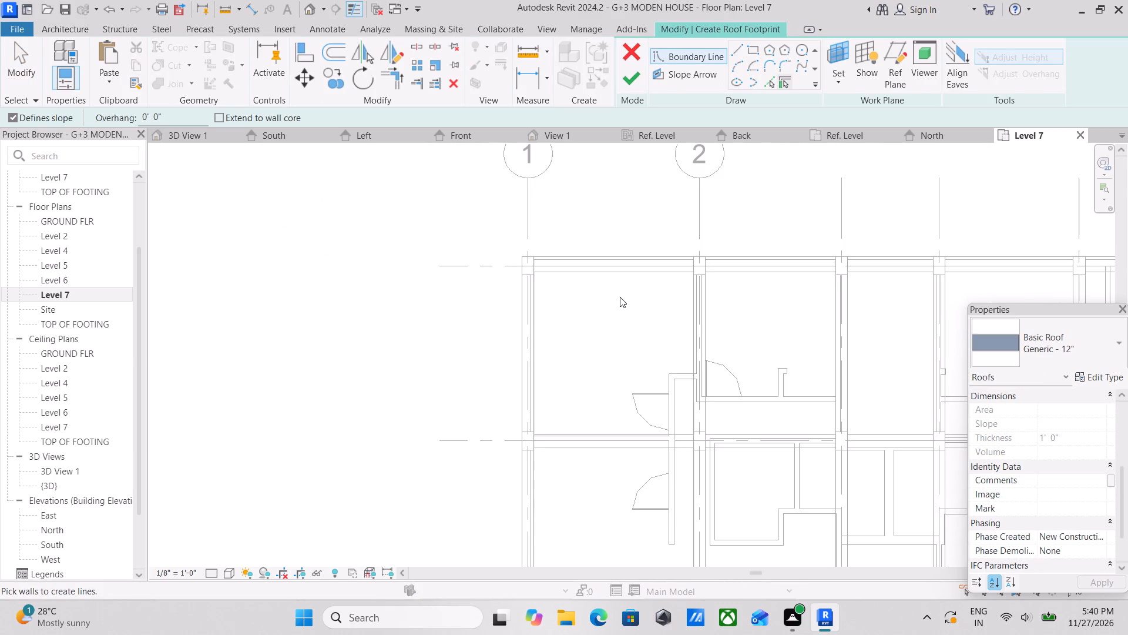
{"action": "scroll", "coordinate": [620, 297], "scroll_direction": "down", "scroll_amount": 2}
{"action": "middle_click_drag", "start_coordinate": [620, 297], "coordinate": [564, 253]}
{"action": "scroll", "coordinate": [564, 253], "scroll_direction": "down", "scroll_amount": 3}
{"action": "middle_click_drag", "start_coordinate": [564, 253], "coordinate": [535, 253]}
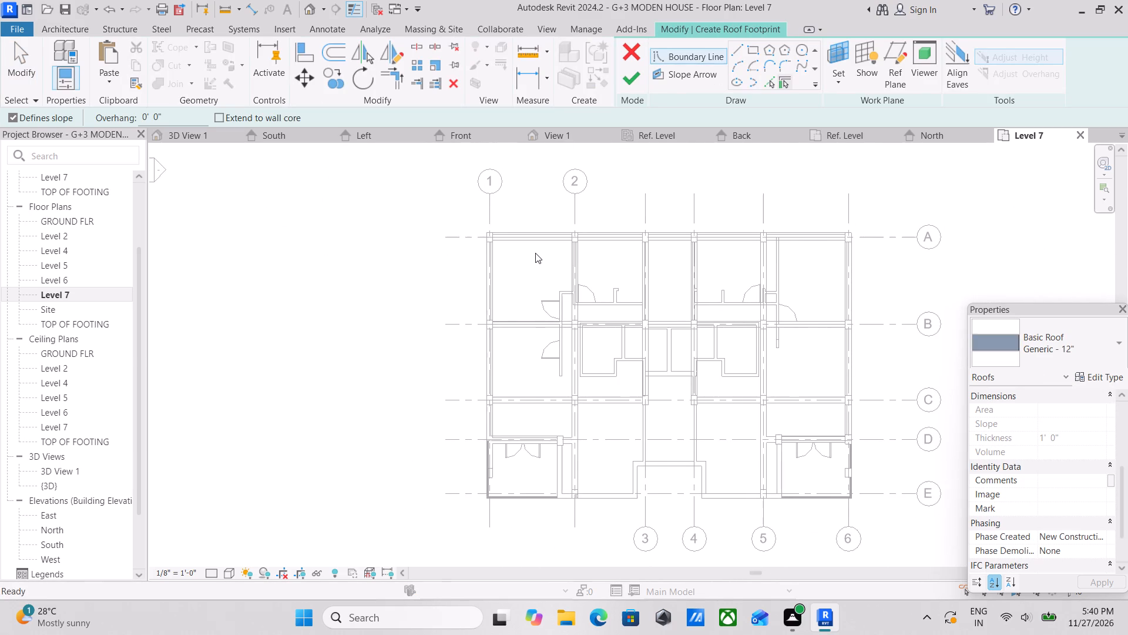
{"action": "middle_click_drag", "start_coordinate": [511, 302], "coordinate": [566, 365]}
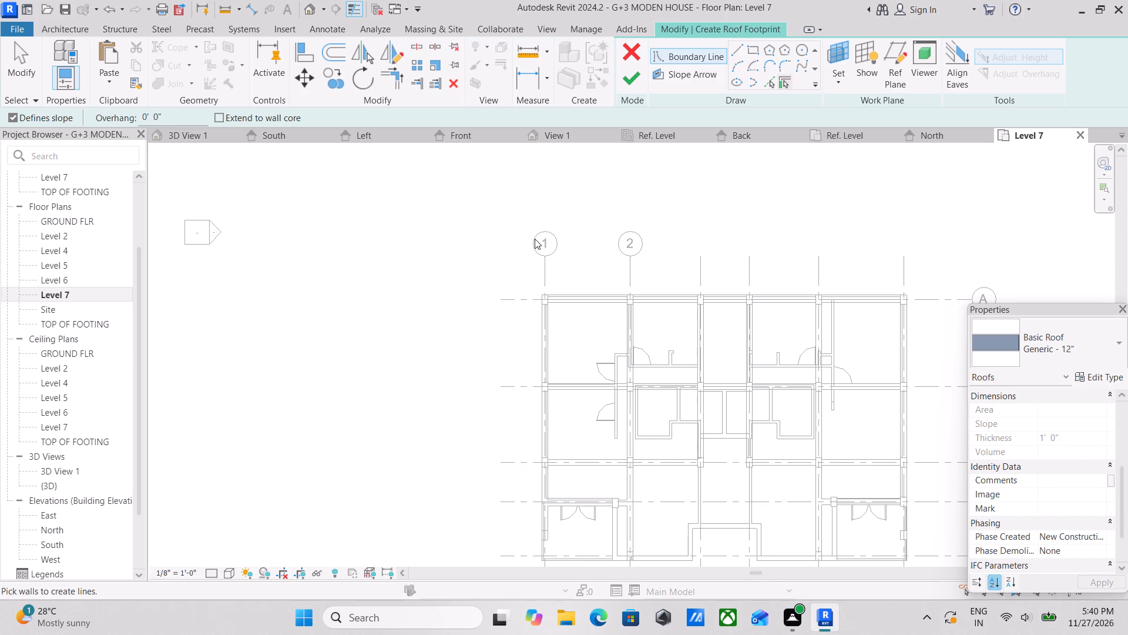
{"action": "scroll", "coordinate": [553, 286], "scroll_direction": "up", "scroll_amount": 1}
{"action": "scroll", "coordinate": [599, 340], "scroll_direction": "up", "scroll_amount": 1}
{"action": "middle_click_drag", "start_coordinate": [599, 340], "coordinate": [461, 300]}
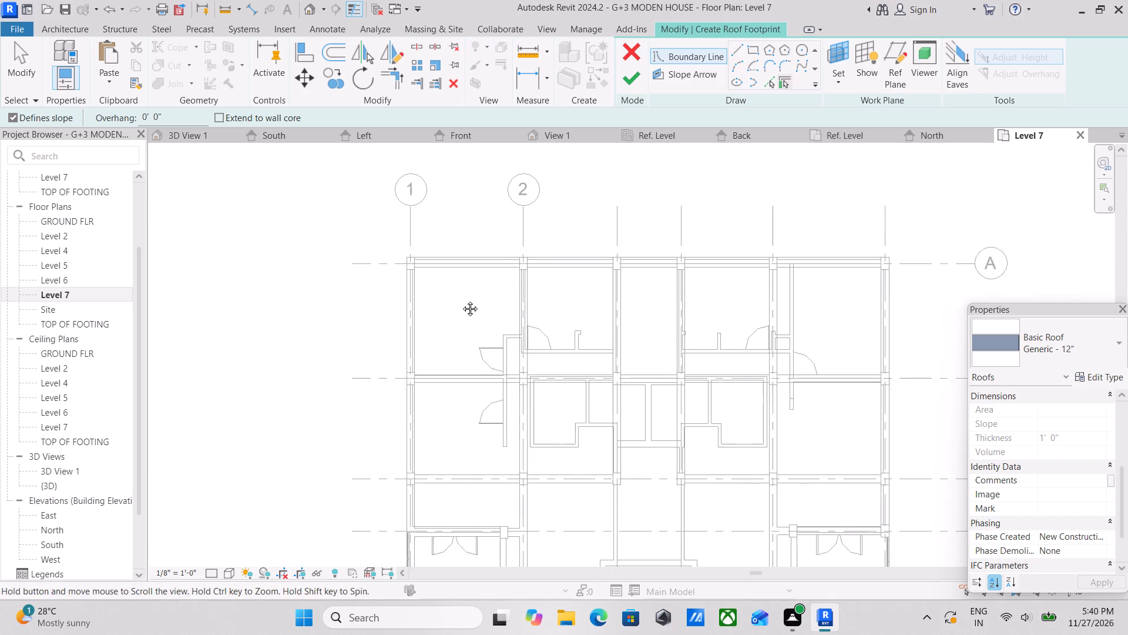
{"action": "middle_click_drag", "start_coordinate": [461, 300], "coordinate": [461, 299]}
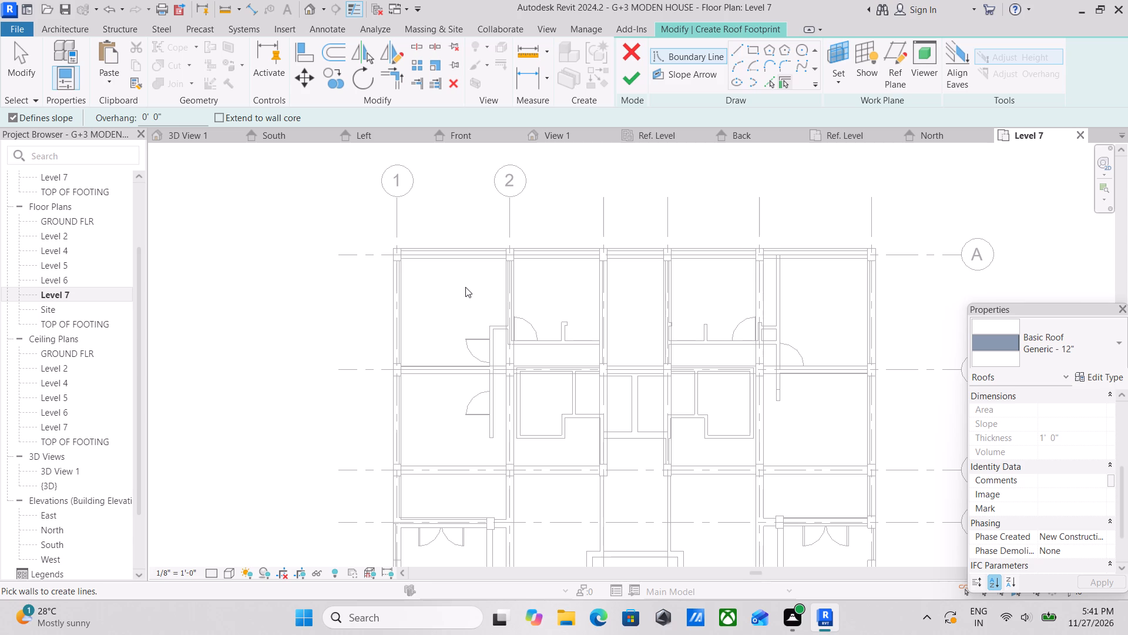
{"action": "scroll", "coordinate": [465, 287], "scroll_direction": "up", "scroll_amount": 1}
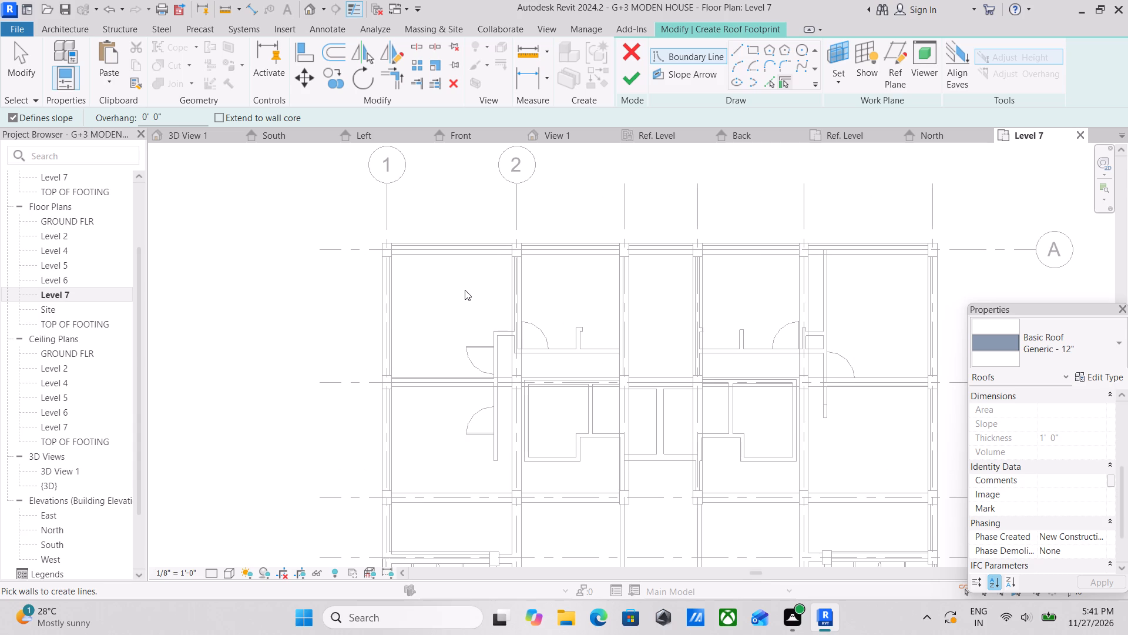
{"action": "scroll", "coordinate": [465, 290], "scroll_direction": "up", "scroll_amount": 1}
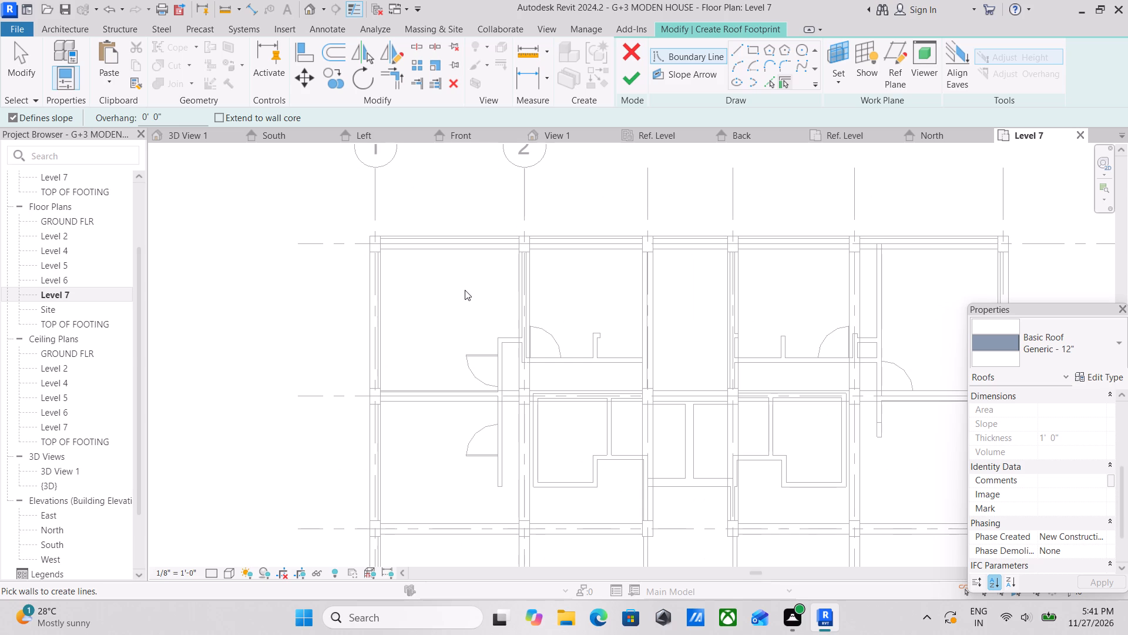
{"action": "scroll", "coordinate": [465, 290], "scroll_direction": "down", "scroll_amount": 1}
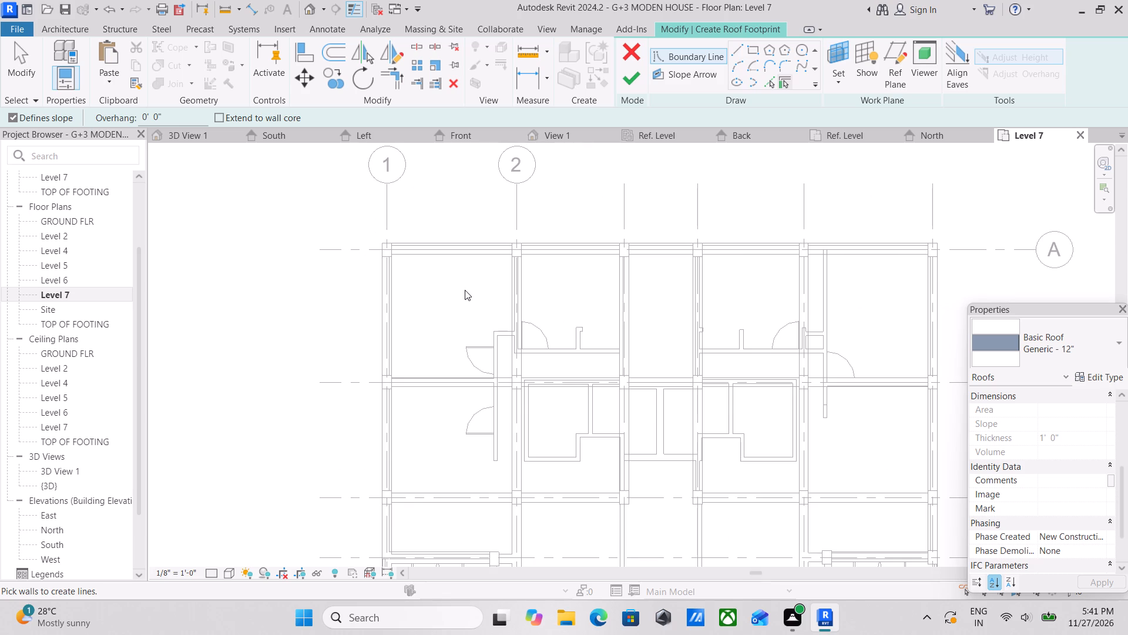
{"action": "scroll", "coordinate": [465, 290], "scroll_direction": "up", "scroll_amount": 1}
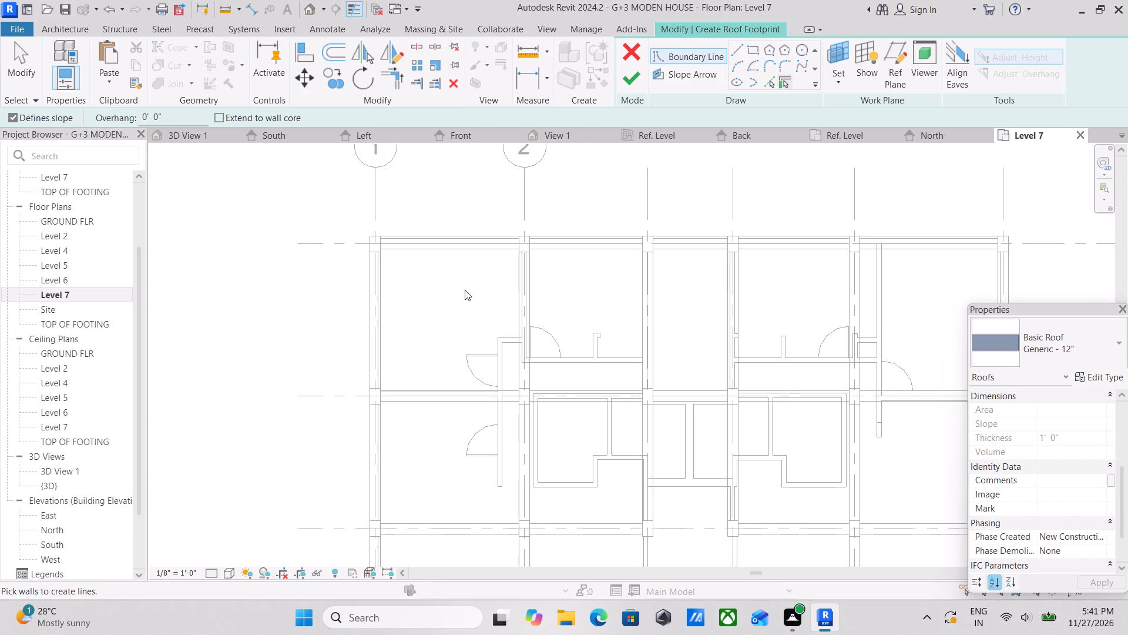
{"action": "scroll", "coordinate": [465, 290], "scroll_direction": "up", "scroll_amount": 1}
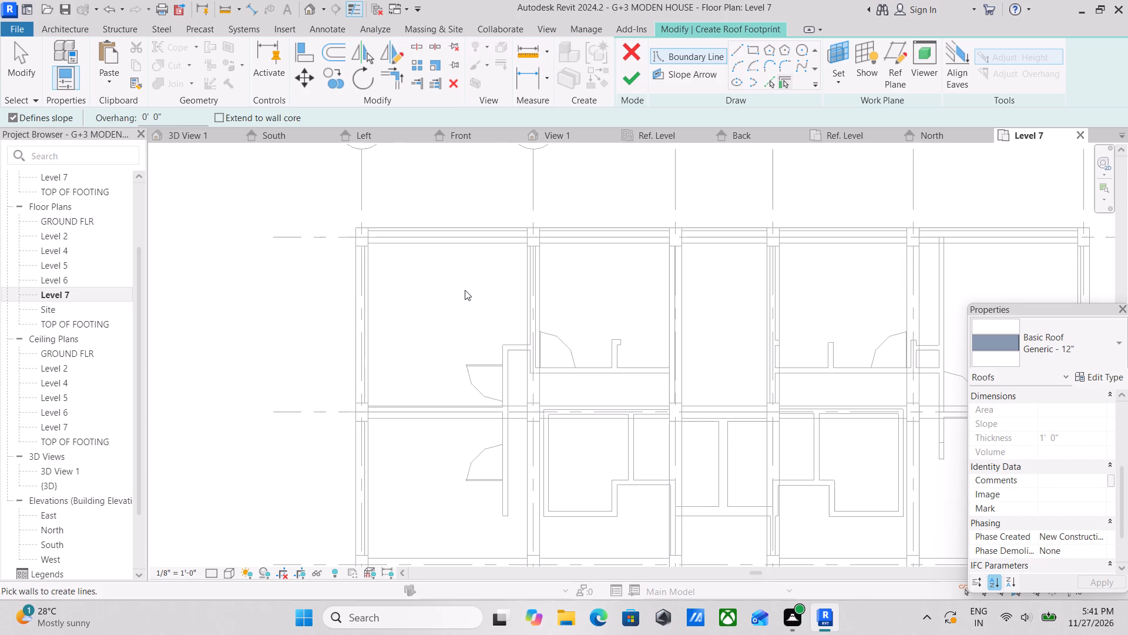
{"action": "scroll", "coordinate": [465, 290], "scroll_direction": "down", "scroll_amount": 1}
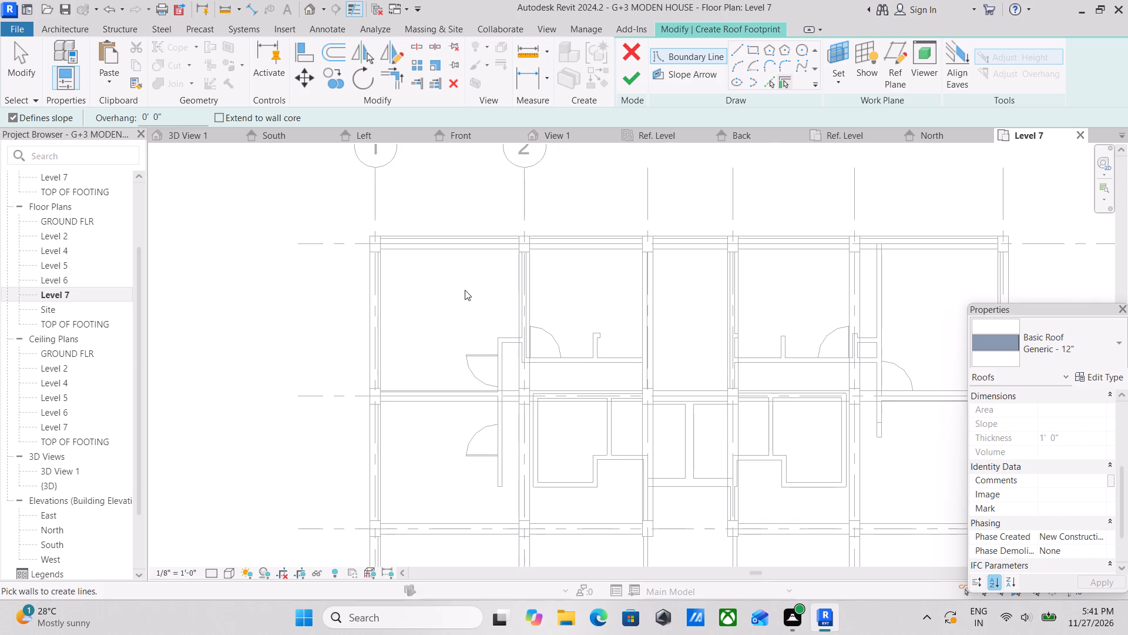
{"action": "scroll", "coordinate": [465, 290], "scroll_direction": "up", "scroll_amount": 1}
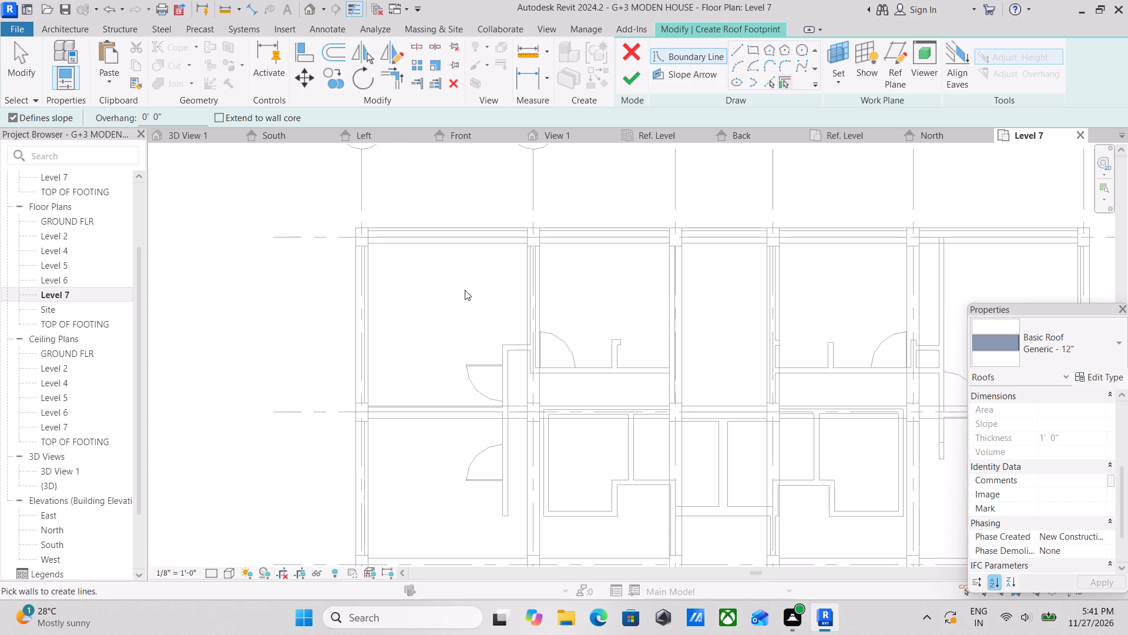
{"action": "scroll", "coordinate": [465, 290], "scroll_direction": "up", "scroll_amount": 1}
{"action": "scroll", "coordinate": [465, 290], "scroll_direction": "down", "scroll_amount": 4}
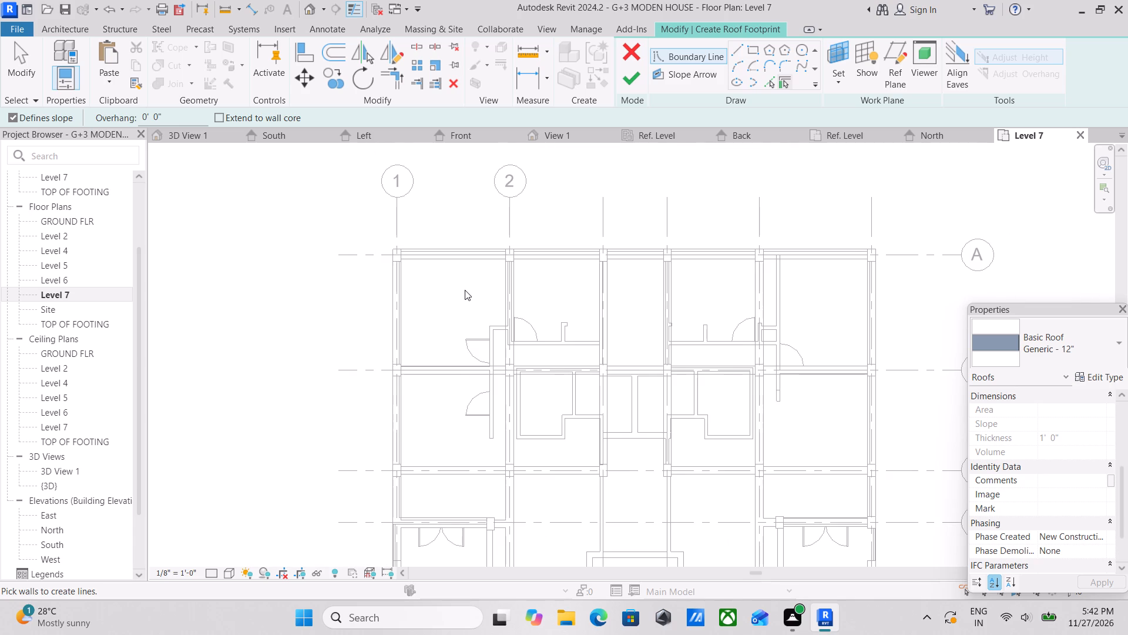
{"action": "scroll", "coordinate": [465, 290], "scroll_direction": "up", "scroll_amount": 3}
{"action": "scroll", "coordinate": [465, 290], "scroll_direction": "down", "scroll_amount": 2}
Draw a rectangular roof boundary about 43' deep from the outer wall corner at grids 1/A to the outer balcony corner at grids 6/E.
{"action": "middle_click_drag", "start_coordinate": [401, 305], "coordinate": [501, 337]}
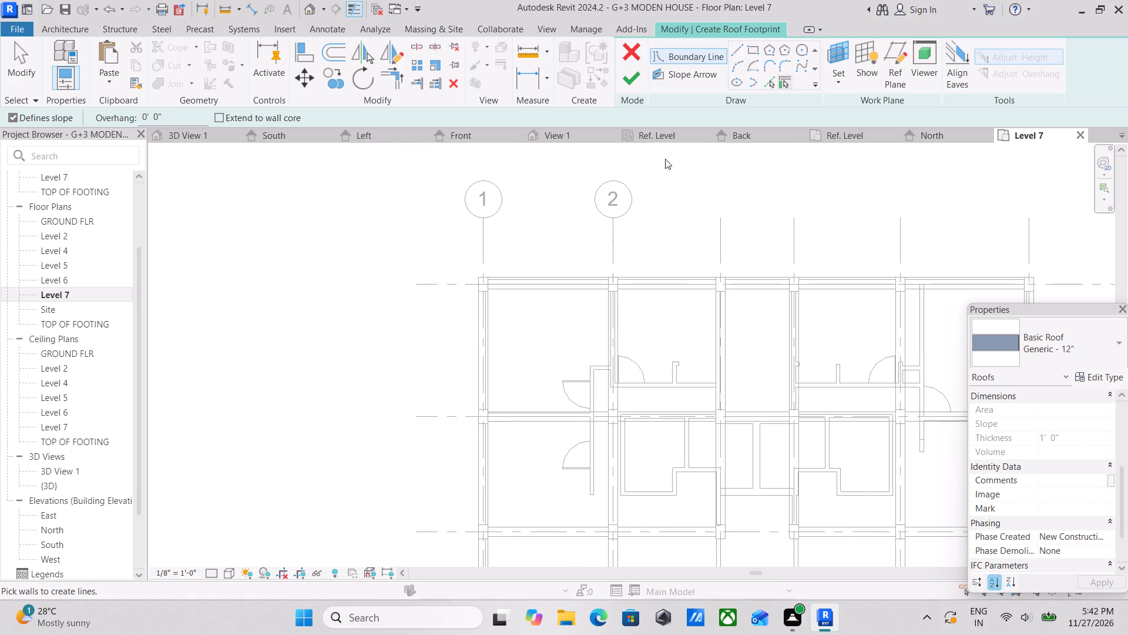
{"action": "left_click", "coordinate": [754, 48]}
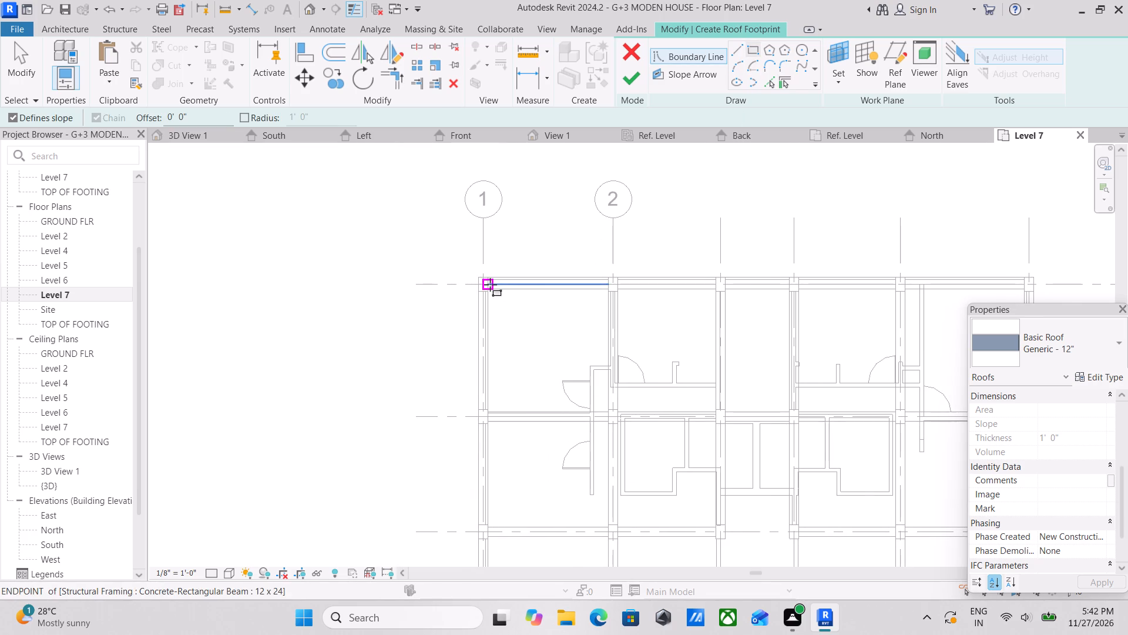
{"action": "scroll", "coordinate": [476, 278], "scroll_direction": "up", "scroll_amount": 7}
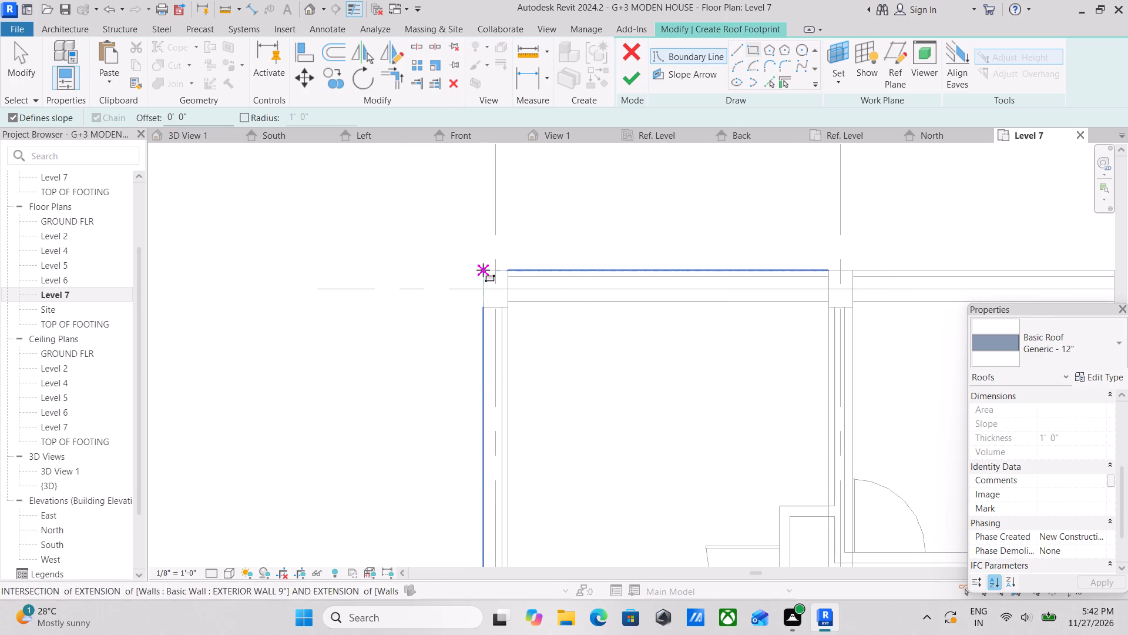
{"action": "left_click", "coordinate": [483, 270]}
{"action": "middle_click_drag", "start_coordinate": [566, 363], "coordinate": [558, 210]}
{"action": "scroll", "coordinate": [717, 431], "scroll_direction": "down", "scroll_amount": 3}
{"action": "middle_click_drag", "start_coordinate": [709, 420], "coordinate": [654, 276]}
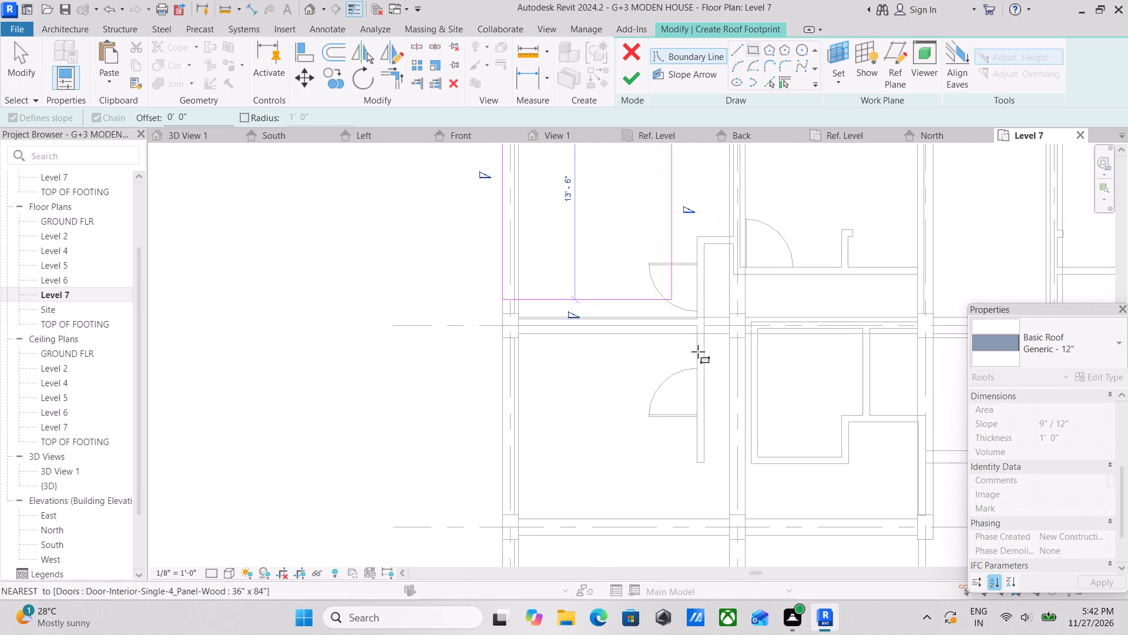
{"action": "scroll", "coordinate": [738, 409], "scroll_direction": "down", "scroll_amount": 3}
{"action": "middle_click_drag", "start_coordinate": [738, 409], "coordinate": [705, 265]}
{"action": "middle_click_drag", "start_coordinate": [825, 379], "coordinate": [714, 296]}
{"action": "scroll", "coordinate": [794, 353], "scroll_direction": "down", "scroll_amount": 1}
{"action": "middle_click_drag", "start_coordinate": [843, 385], "coordinate": [746, 359]}
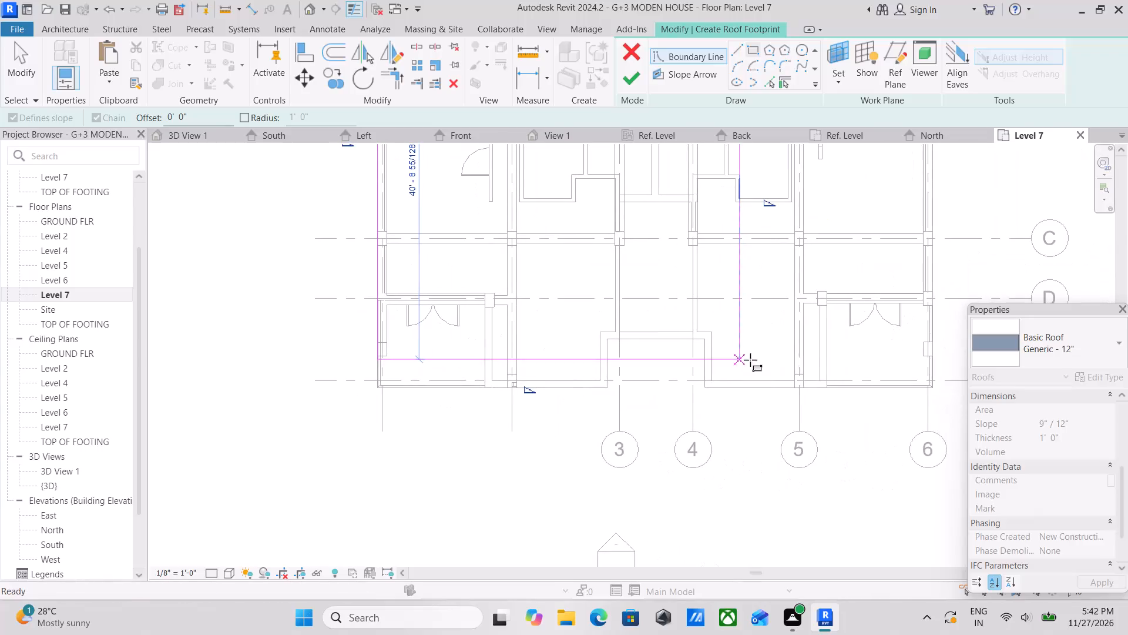
{"action": "left_click", "coordinate": [932, 390]}
{"action": "scroll", "coordinate": [932, 390], "scroll_direction": "down", "scroll_amount": 4}
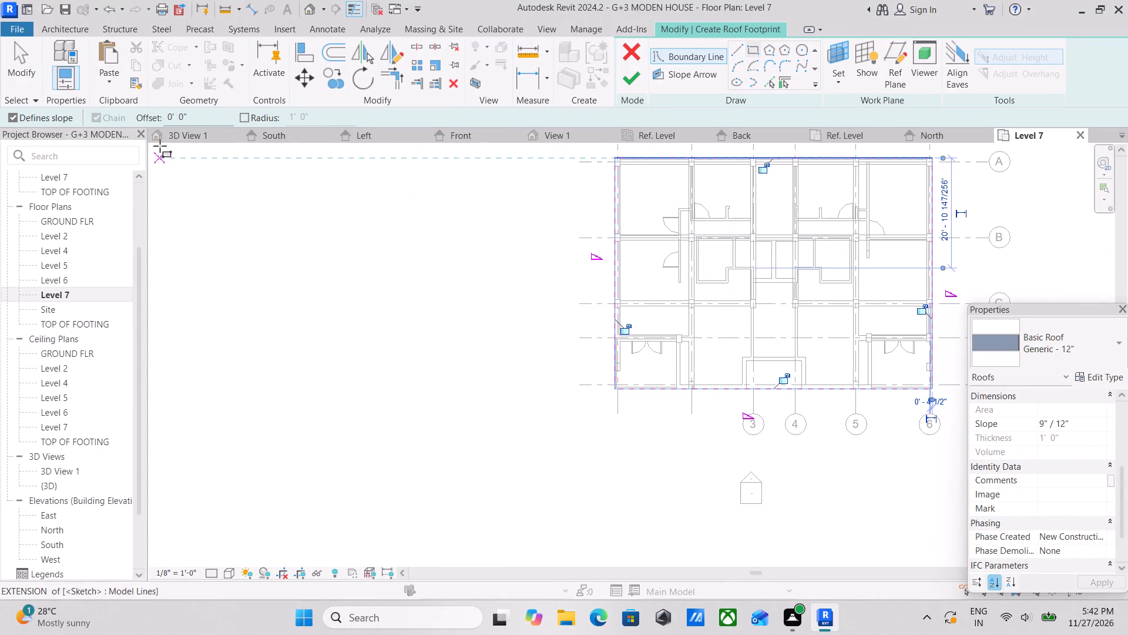
Discard the current roof footprint sketch on Level 7.
{"action": "scroll", "coordinate": [813, 312], "scroll_direction": "up", "scroll_amount": 1}
{"action": "middle_click_drag", "start_coordinate": [813, 312], "coordinate": [775, 416]}
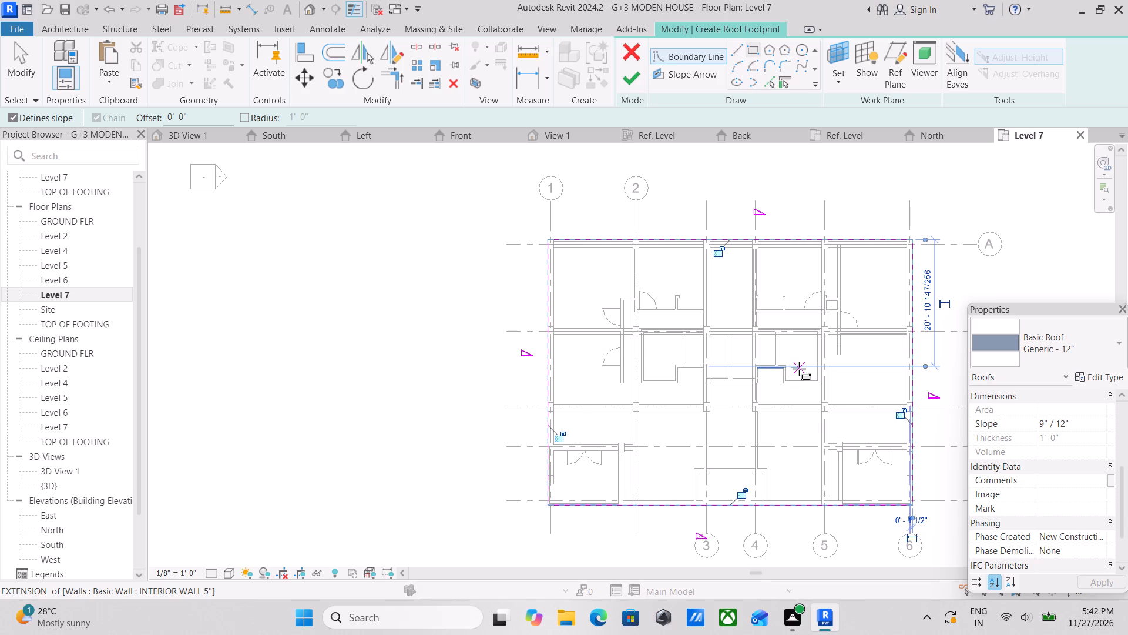
{"action": "middle_click_drag", "start_coordinate": [799, 369], "coordinate": [811, 411]}
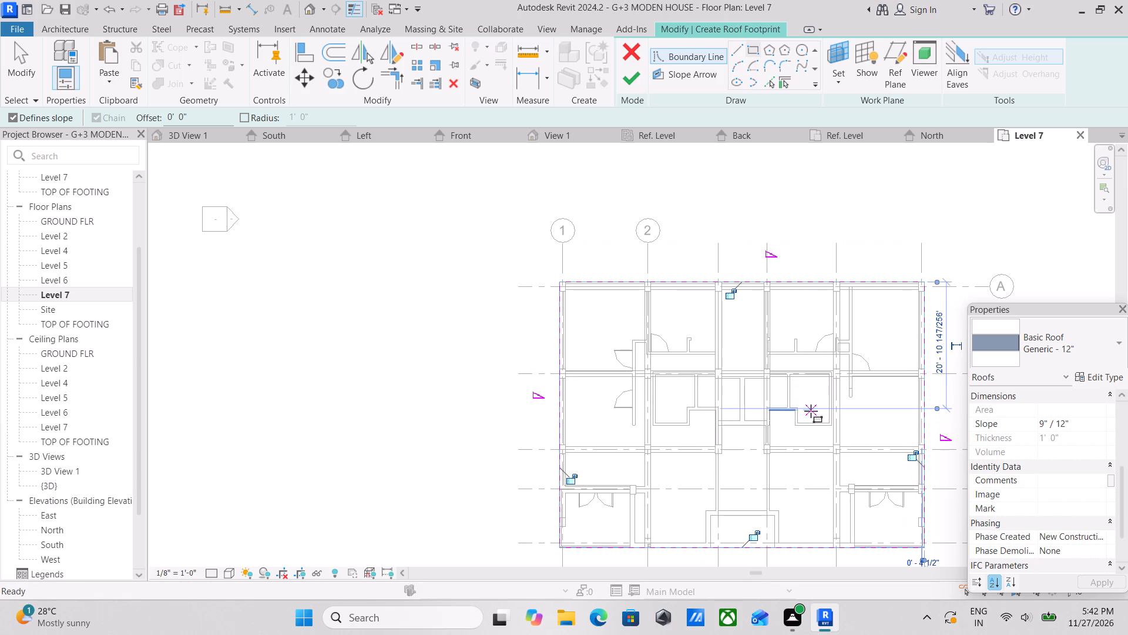
{"action": "key", "text": "Escape"}
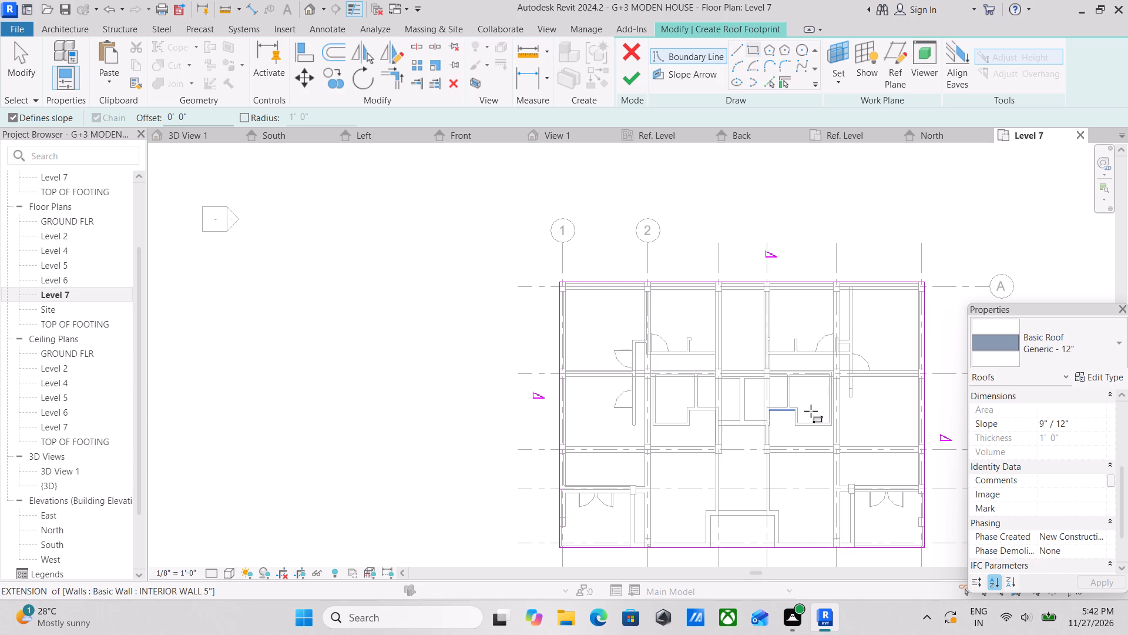
{"action": "scroll", "coordinate": [811, 417], "scroll_direction": "up", "scroll_amount": 3}
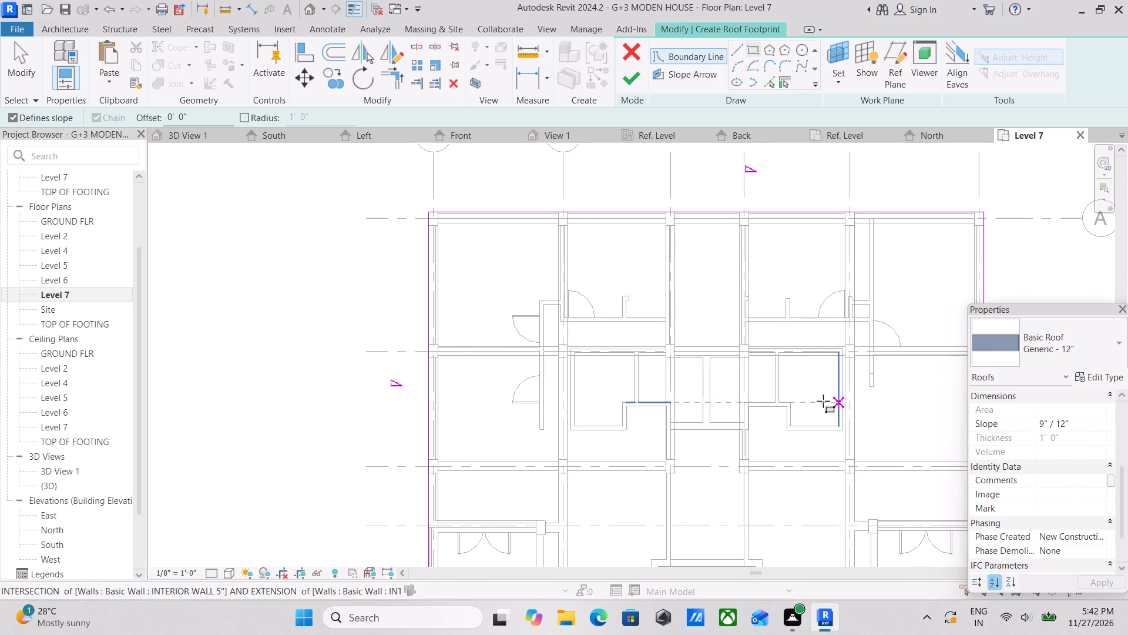
{"action": "middle_click_drag", "start_coordinate": [819, 401], "coordinate": [627, 435]}
{"action": "middle_click_drag", "start_coordinate": [678, 358], "coordinate": [663, 460]}
{"action": "scroll", "coordinate": [676, 380], "scroll_direction": "down", "scroll_amount": 1}
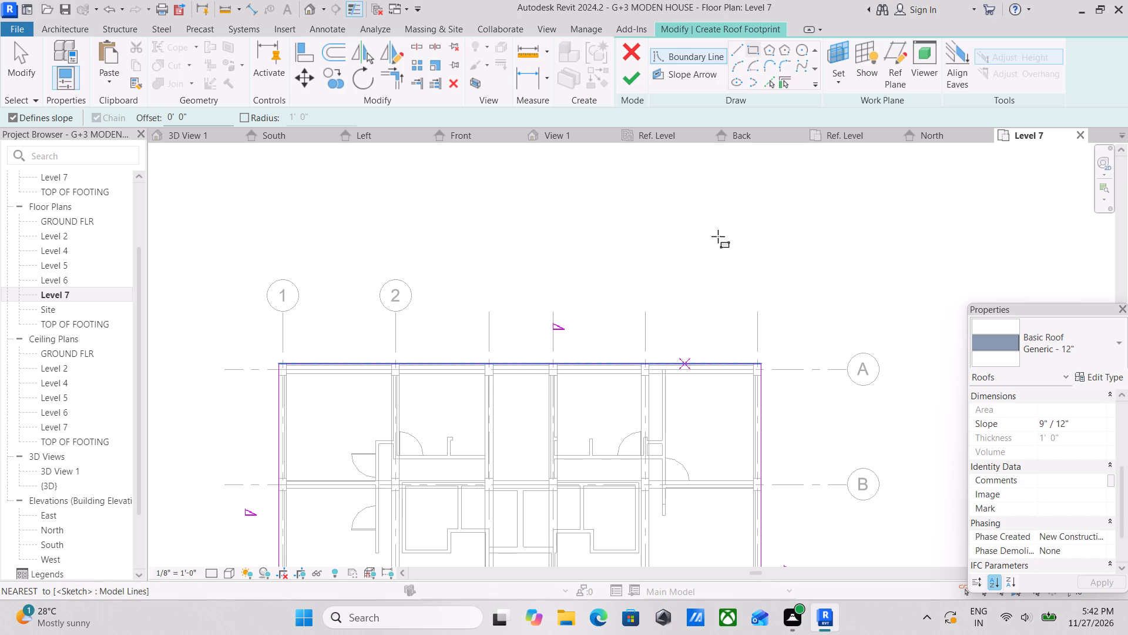
{"action": "left_click", "coordinate": [633, 48]}
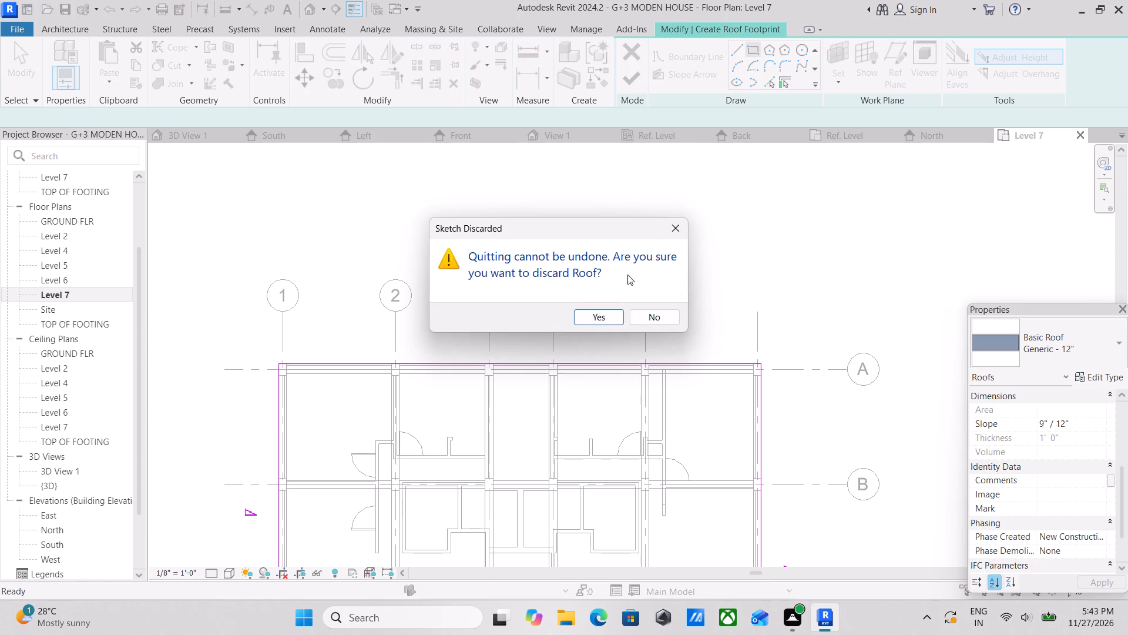
{"action": "left_click", "coordinate": [596, 315]}
Start a new Roof by Footprint sketch on the Level 7 plan with a rectangular boundary.
{"action": "middle_click_drag", "start_coordinate": [617, 255], "coordinate": [596, 313]}
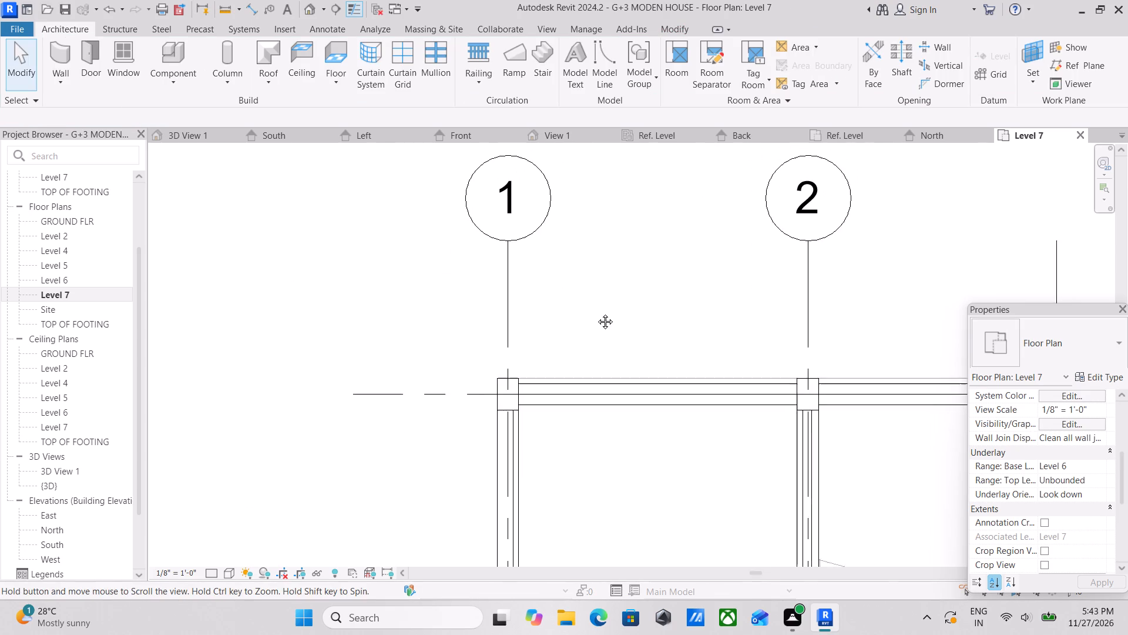
{"action": "middle_click_drag", "start_coordinate": [596, 313], "coordinate": [595, 316]}
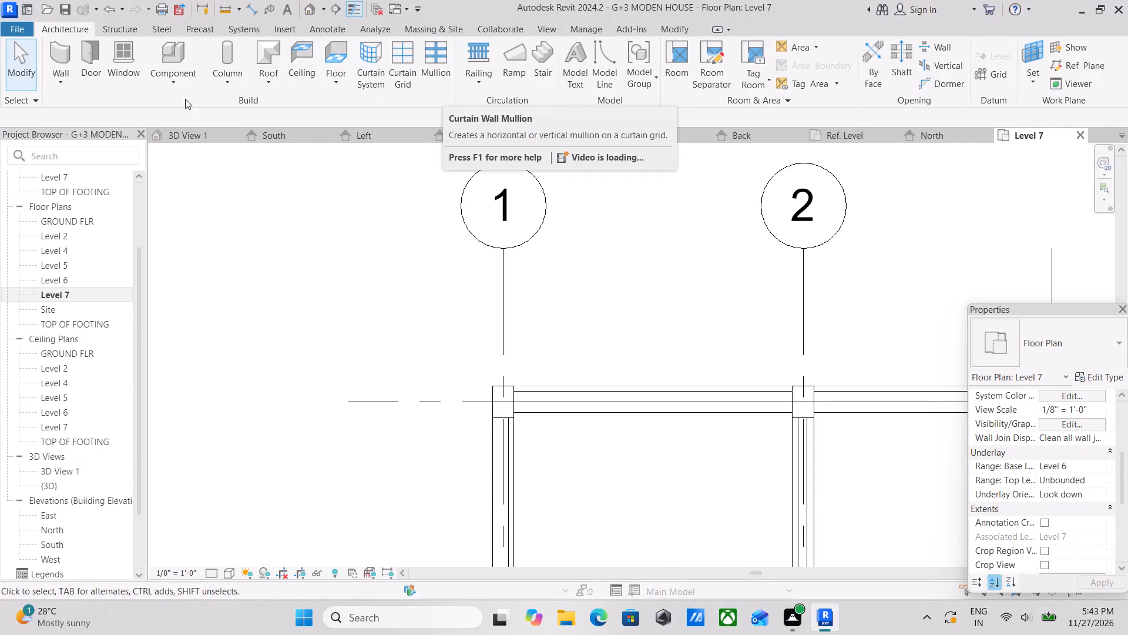
{"action": "left_click", "coordinate": [267, 73]}
{"action": "left_click", "coordinate": [276, 112]}
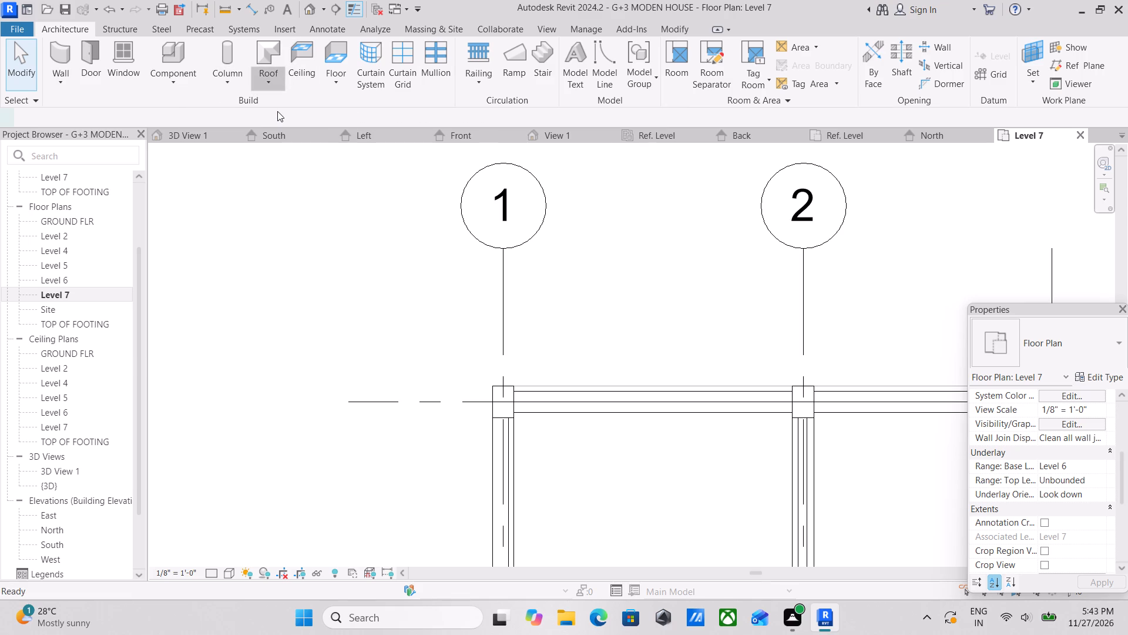
{"action": "left_click", "coordinate": [750, 52]}
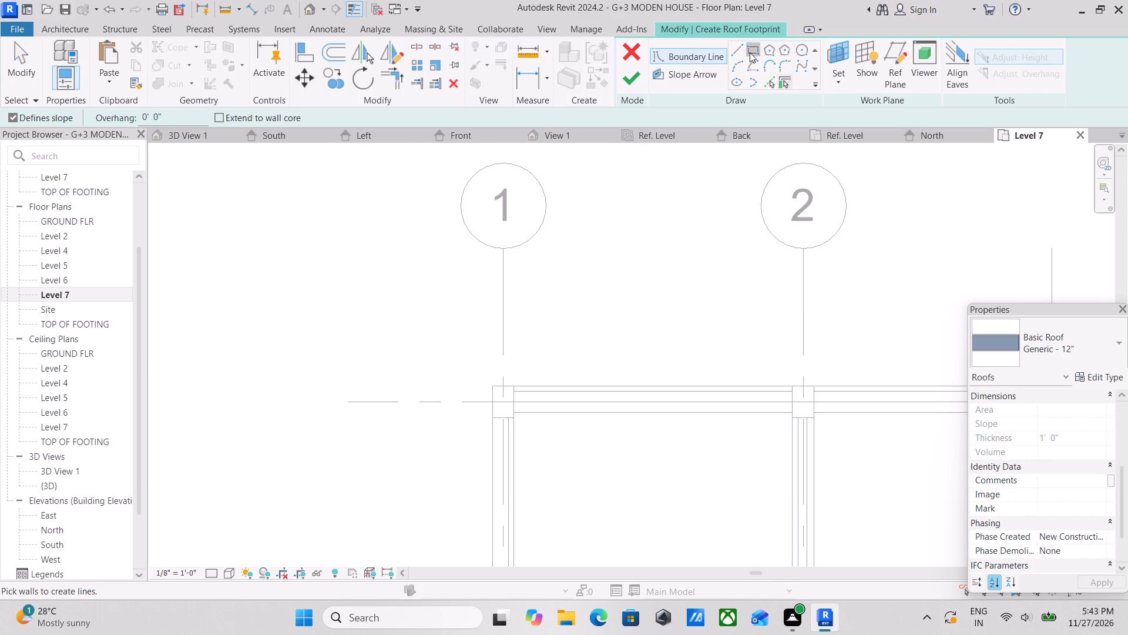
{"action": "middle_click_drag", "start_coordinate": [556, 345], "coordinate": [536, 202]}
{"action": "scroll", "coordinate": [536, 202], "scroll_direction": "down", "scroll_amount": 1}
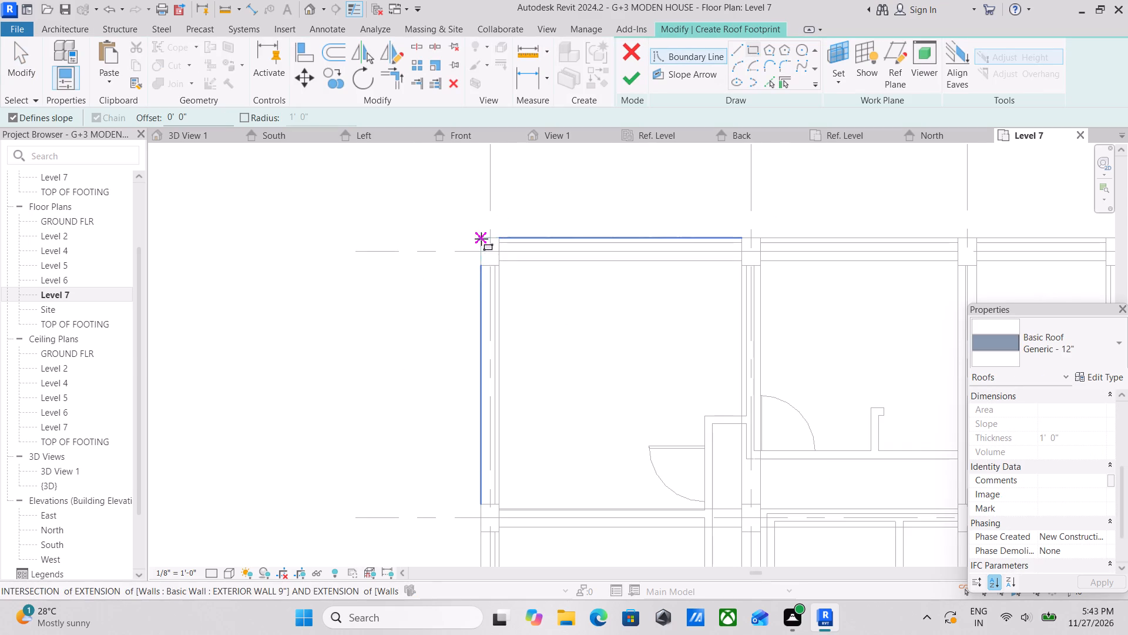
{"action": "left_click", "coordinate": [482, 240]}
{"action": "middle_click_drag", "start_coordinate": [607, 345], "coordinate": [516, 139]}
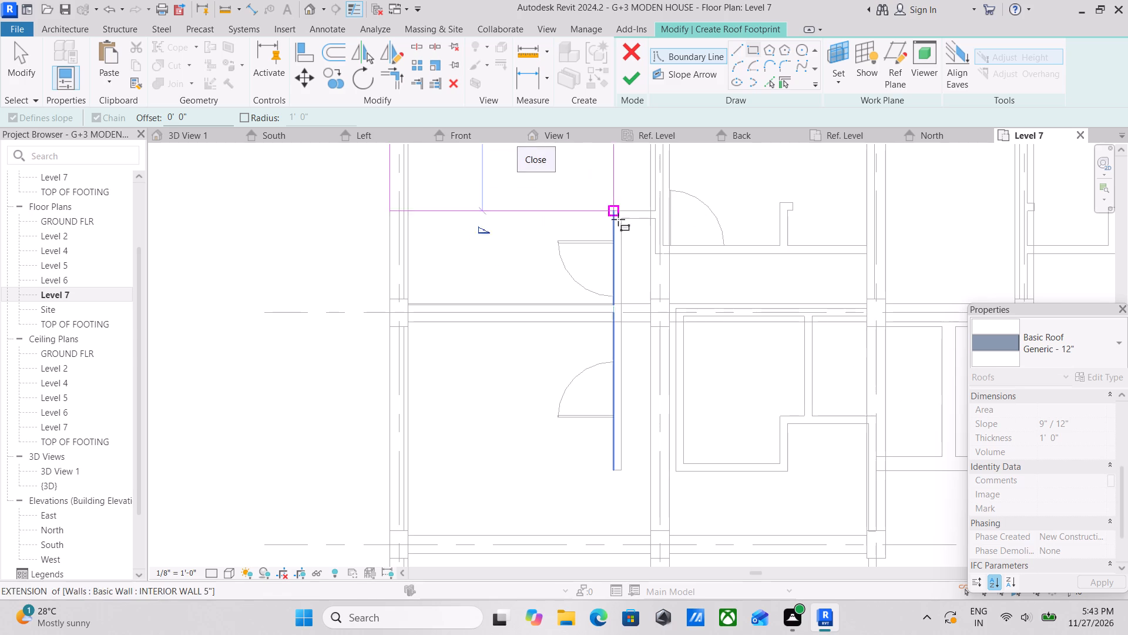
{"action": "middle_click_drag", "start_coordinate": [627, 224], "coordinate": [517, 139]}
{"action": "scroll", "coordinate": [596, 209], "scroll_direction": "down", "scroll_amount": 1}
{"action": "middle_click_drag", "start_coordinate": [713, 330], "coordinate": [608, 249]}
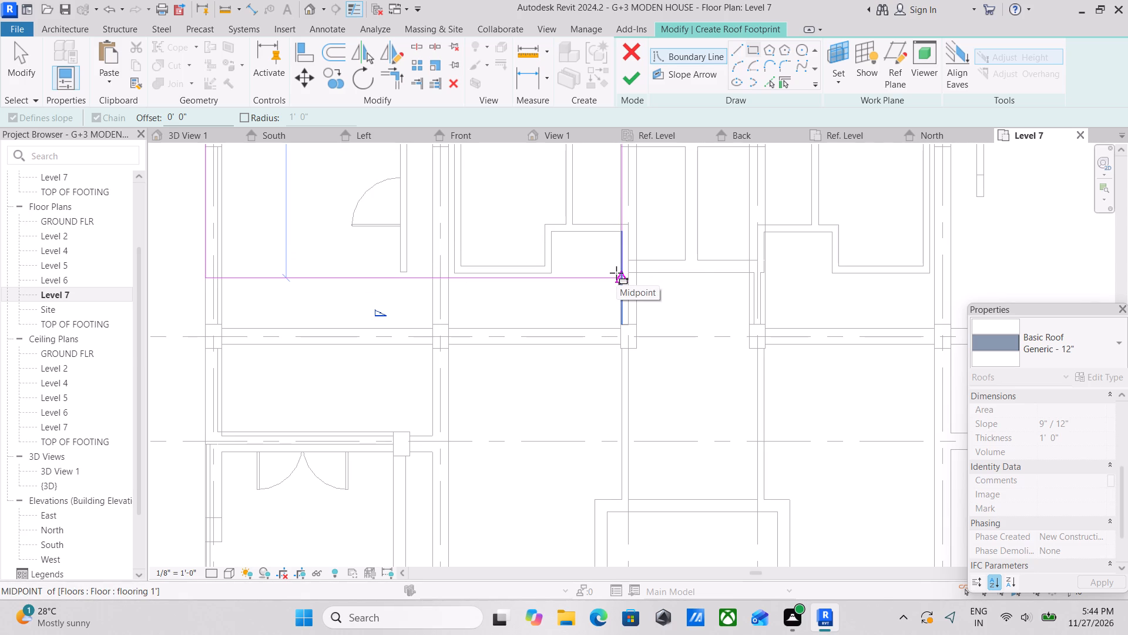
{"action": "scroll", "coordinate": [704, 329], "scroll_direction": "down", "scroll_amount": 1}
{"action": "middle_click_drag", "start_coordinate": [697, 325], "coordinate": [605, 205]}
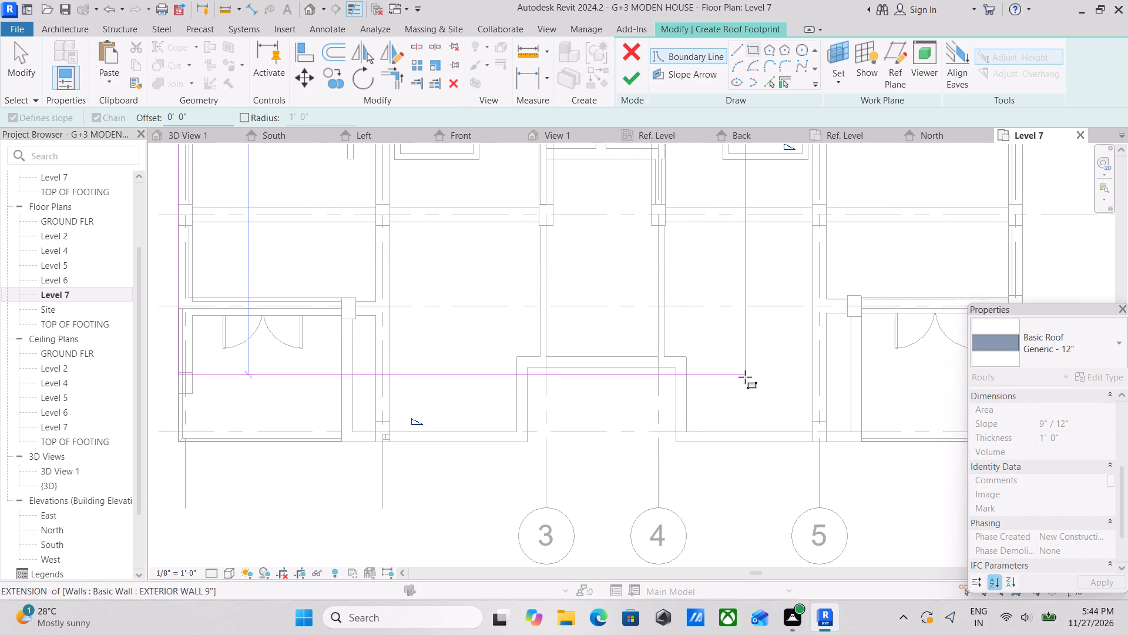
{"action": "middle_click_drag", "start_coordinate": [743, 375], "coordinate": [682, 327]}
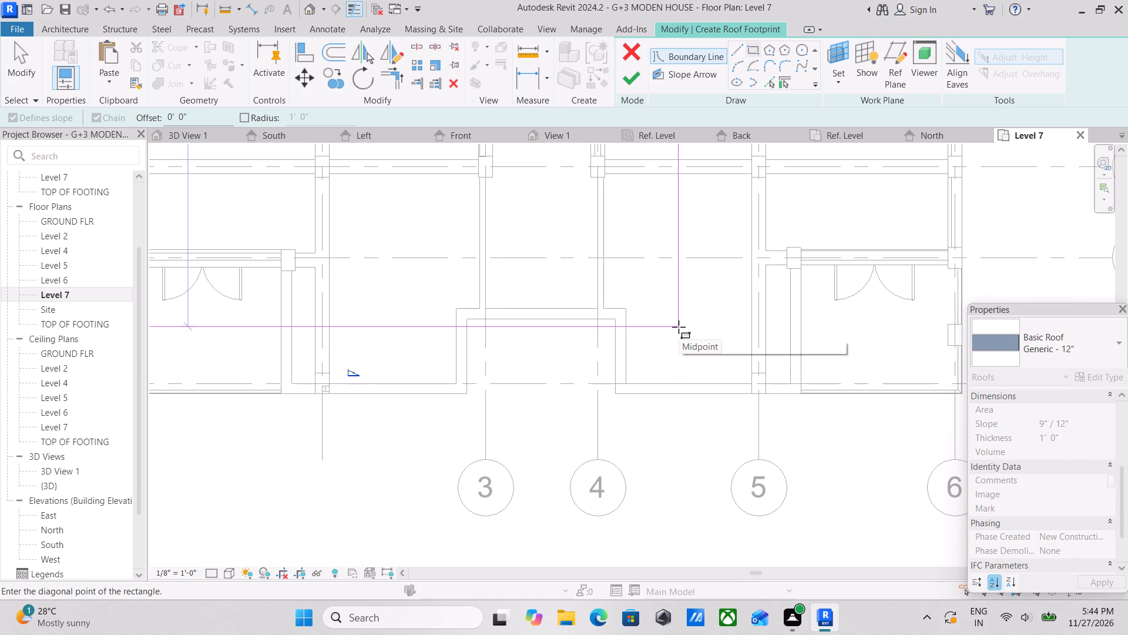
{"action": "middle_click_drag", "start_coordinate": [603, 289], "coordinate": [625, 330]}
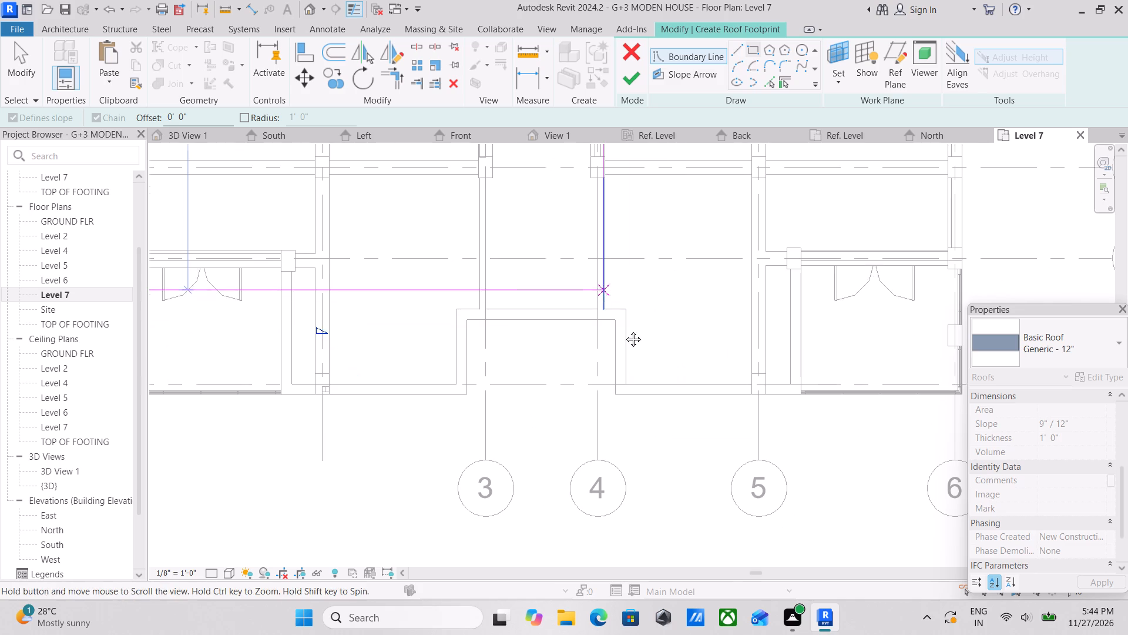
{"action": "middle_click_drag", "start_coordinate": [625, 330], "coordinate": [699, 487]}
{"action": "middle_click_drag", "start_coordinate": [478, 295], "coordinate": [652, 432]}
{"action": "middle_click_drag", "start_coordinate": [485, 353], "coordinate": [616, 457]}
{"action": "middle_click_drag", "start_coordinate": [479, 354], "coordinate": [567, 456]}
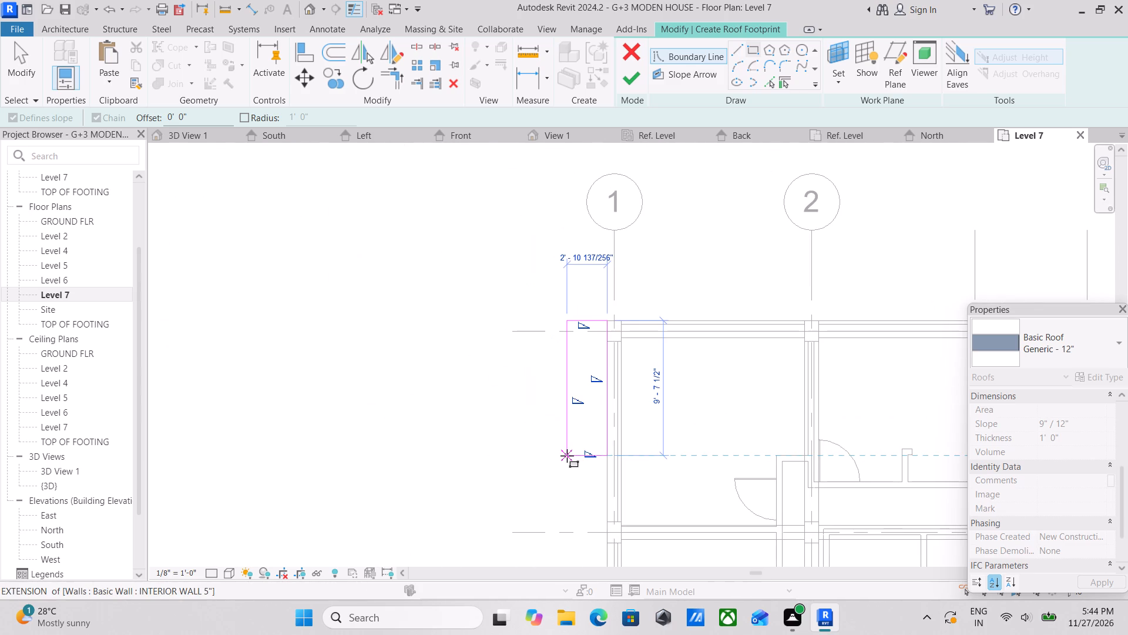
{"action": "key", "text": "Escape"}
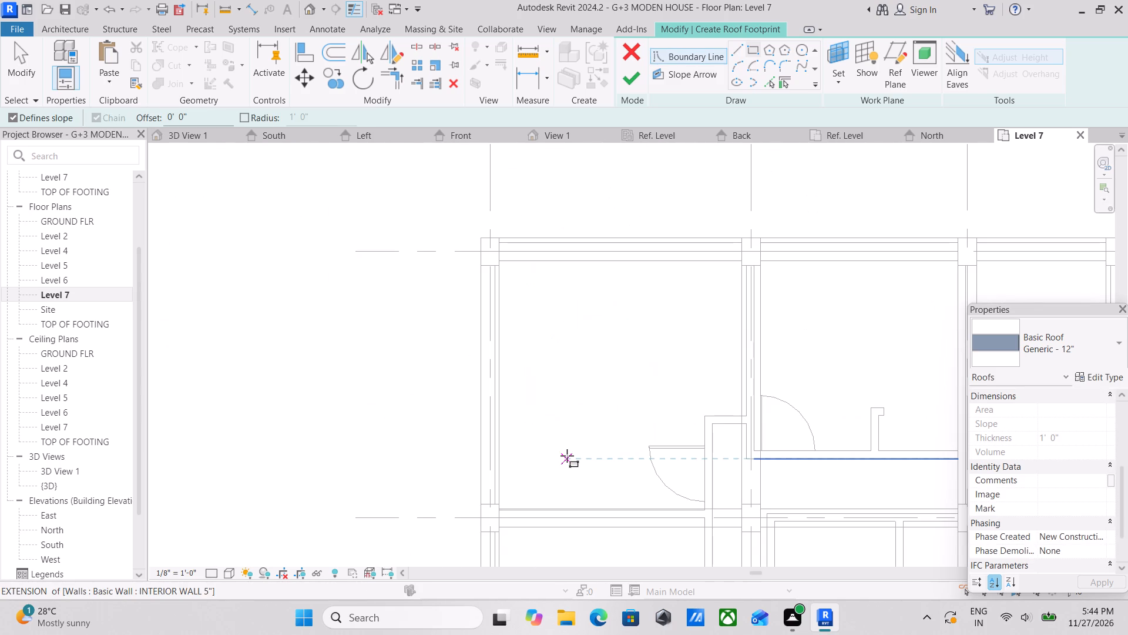
Draw a rectangular roof boundary offset 1' outward from the outer wall corner at grids 1/A to the outer balcony corner at 6/E, and finish the roof.
{"action": "left_click", "coordinate": [750, 51]}
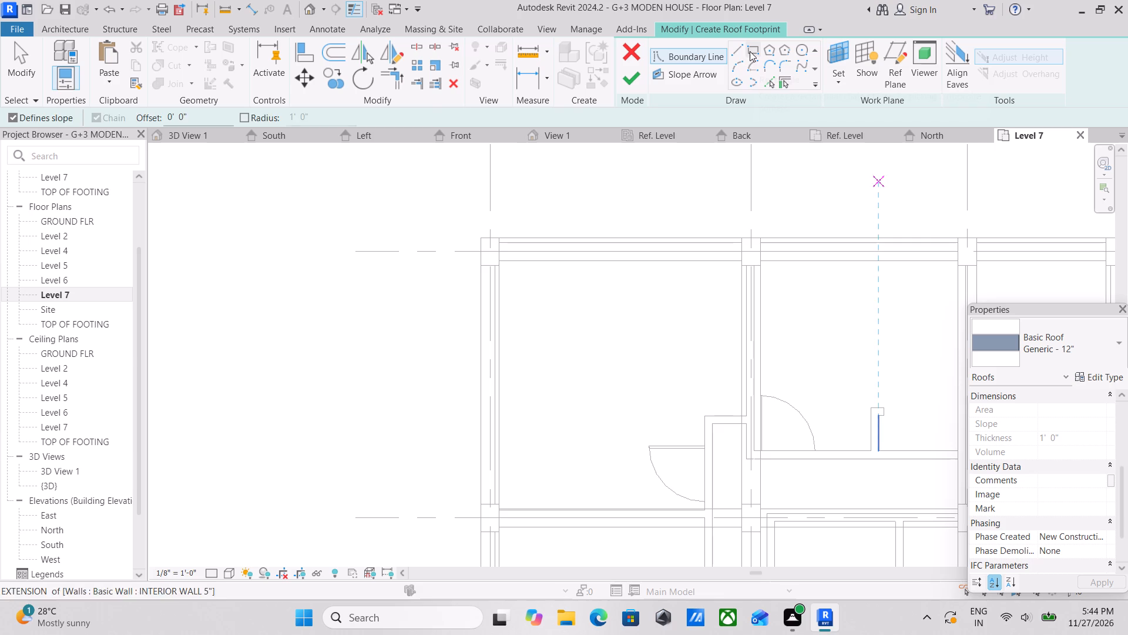
{"action": "left_click_drag", "start_coordinate": [196, 117], "coordinate": [135, 133]}
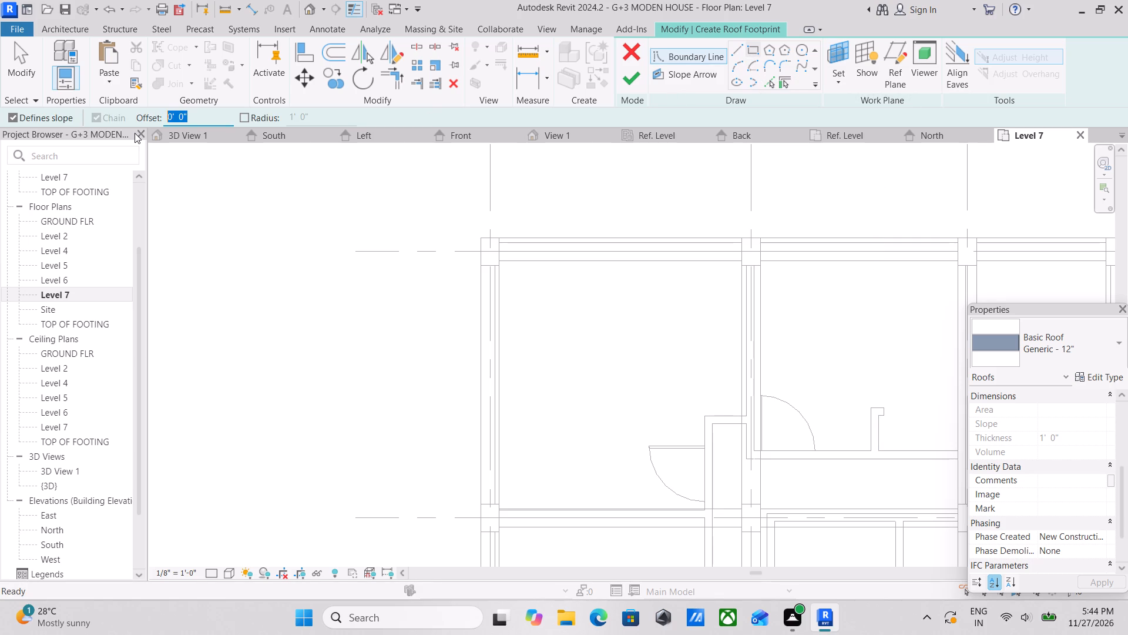
{"action": "key", "text": "F1"}
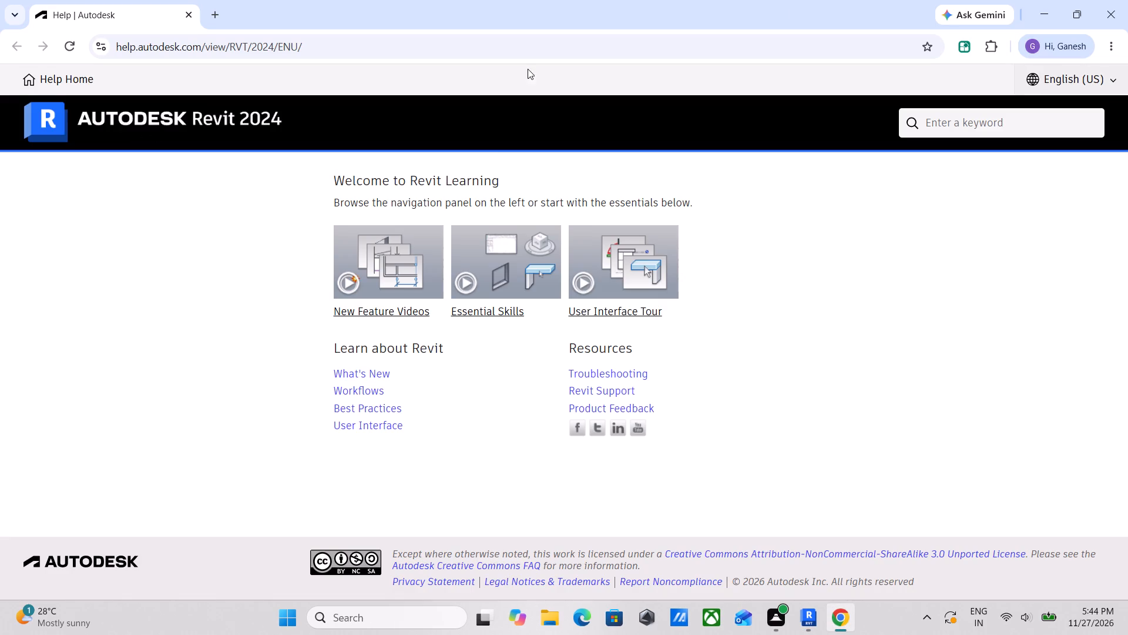
{"action": "left_click", "coordinate": [1113, 8]}
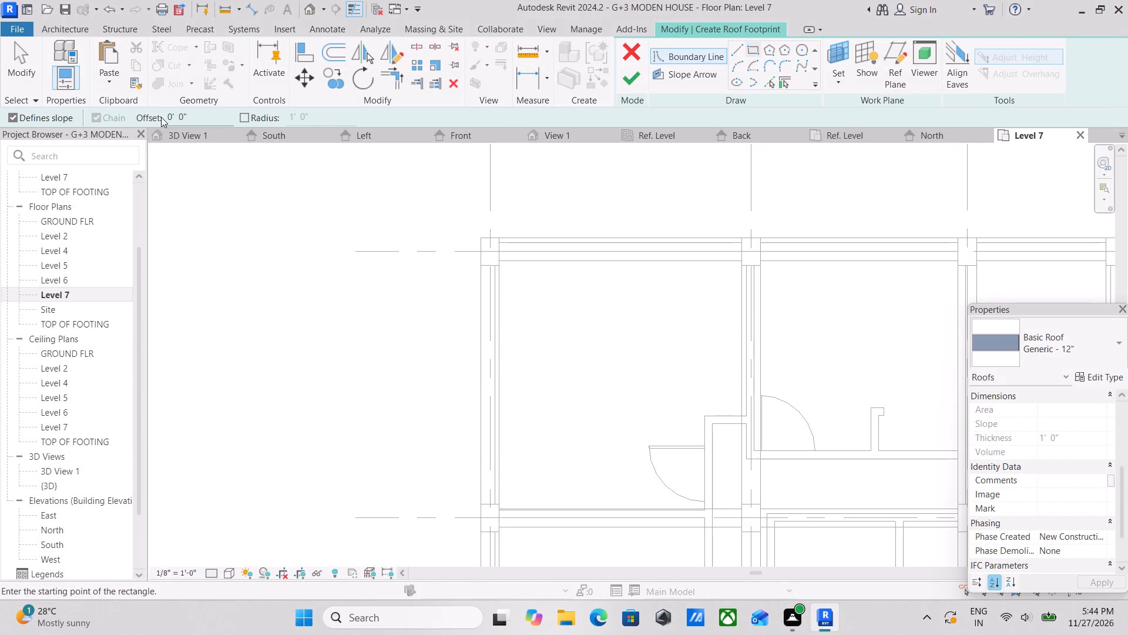
{"action": "left_click_drag", "start_coordinate": [209, 119], "coordinate": [115, 135]}
{"action": "type", "text": "1'"}
{"action": "key", "text": "Return"}
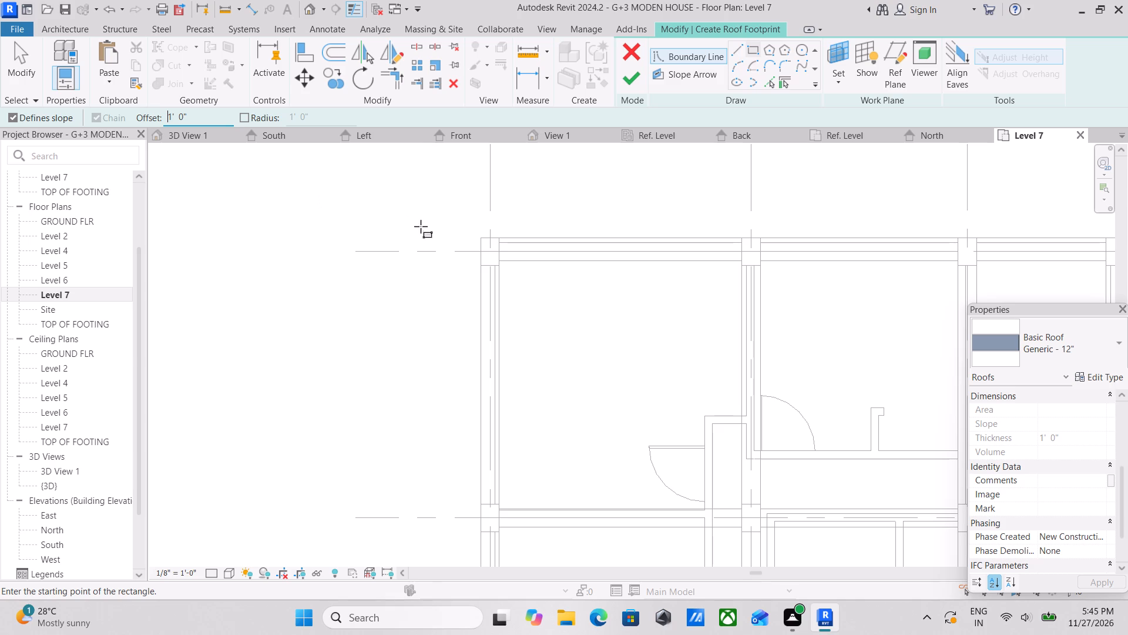
{"action": "left_click", "coordinate": [481, 238]}
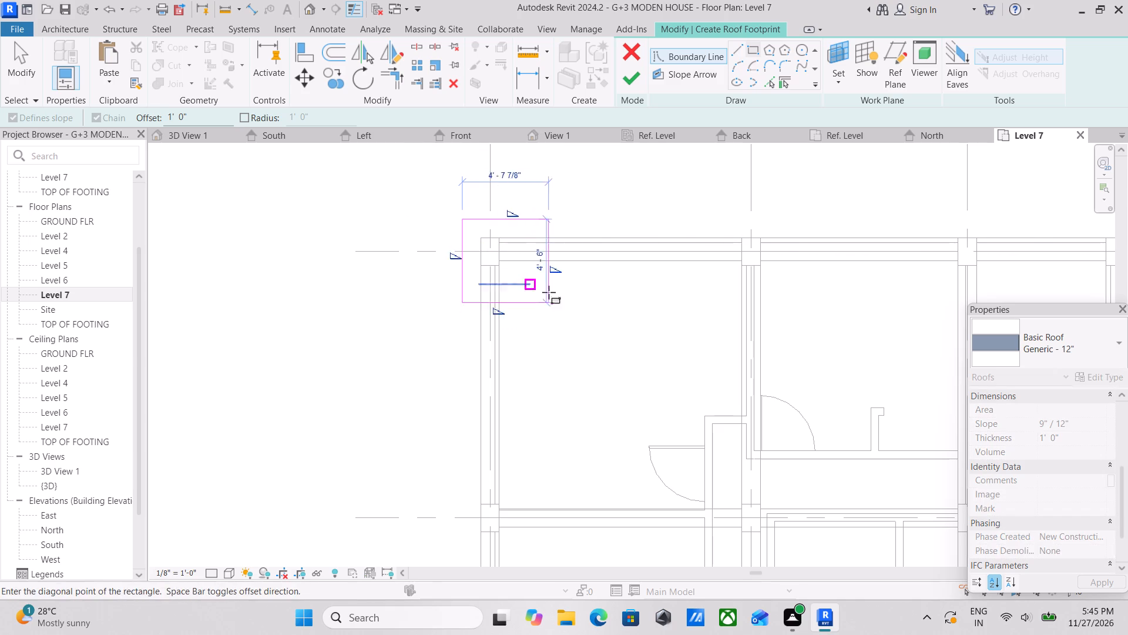
{"action": "middle_click_drag", "start_coordinate": [580, 312], "coordinate": [425, 145]}
{"action": "middle_click_drag", "start_coordinate": [676, 377], "coordinate": [513, 259]}
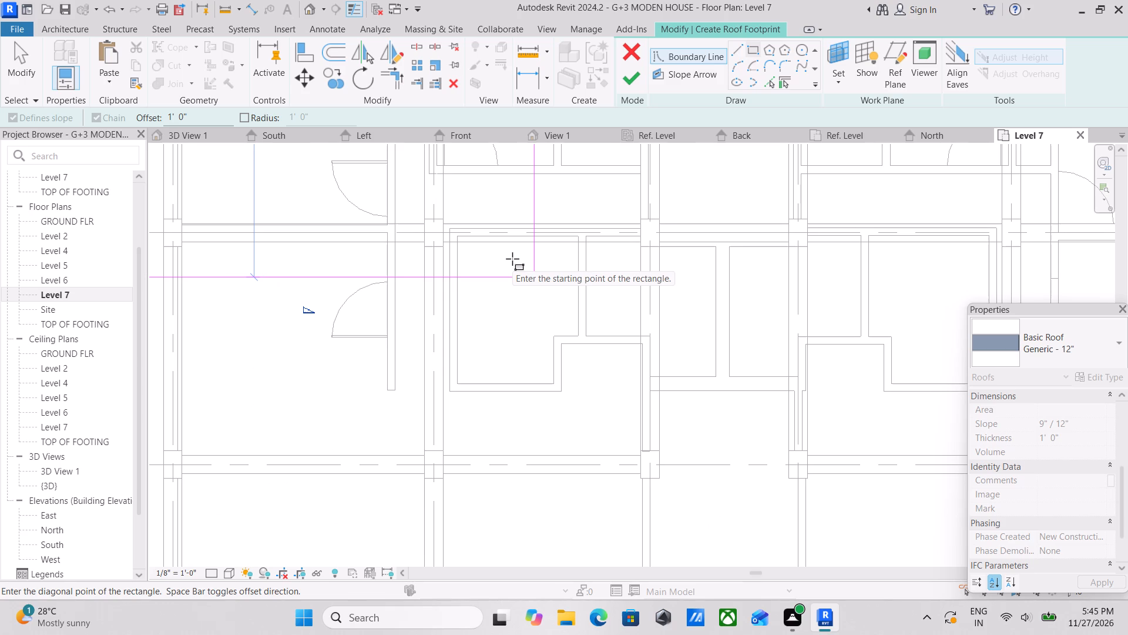
{"action": "scroll", "coordinate": [512, 259], "scroll_direction": "down", "scroll_amount": 1}
{"action": "middle_click_drag", "start_coordinate": [512, 259], "coordinate": [412, 189]}
{"action": "scroll", "coordinate": [429, 204], "scroll_direction": "down", "scroll_amount": 1}
{"action": "middle_click_drag", "start_coordinate": [629, 350], "coordinate": [583, 306]}
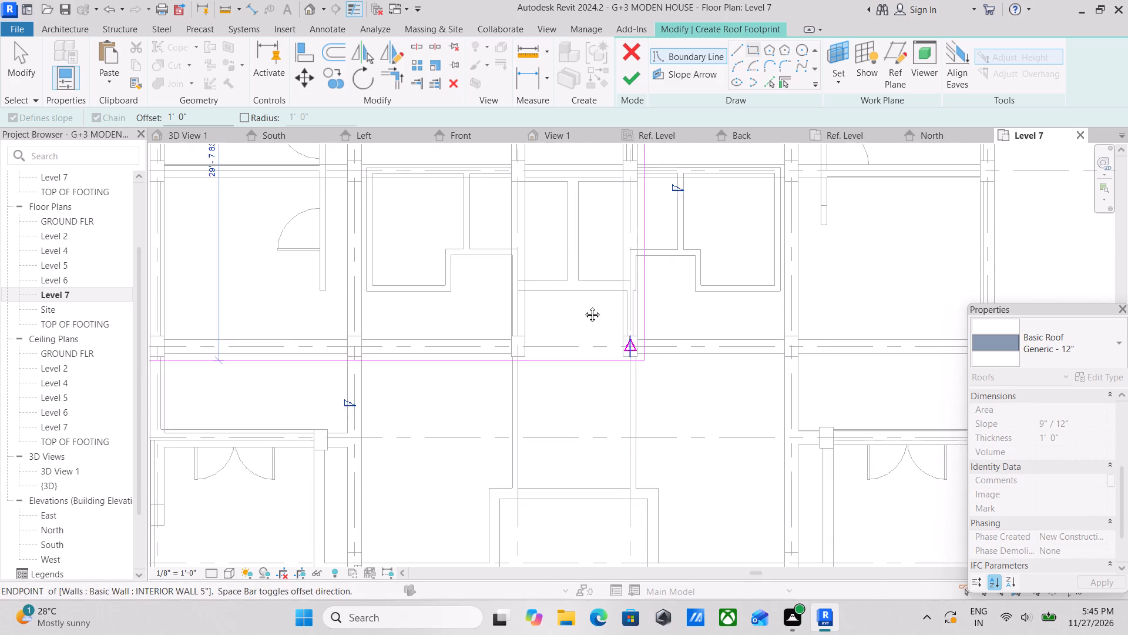
{"action": "middle_click_drag", "start_coordinate": [583, 306], "coordinate": [516, 208]}
{"action": "middle_click_drag", "start_coordinate": [697, 359], "coordinate": [655, 331]}
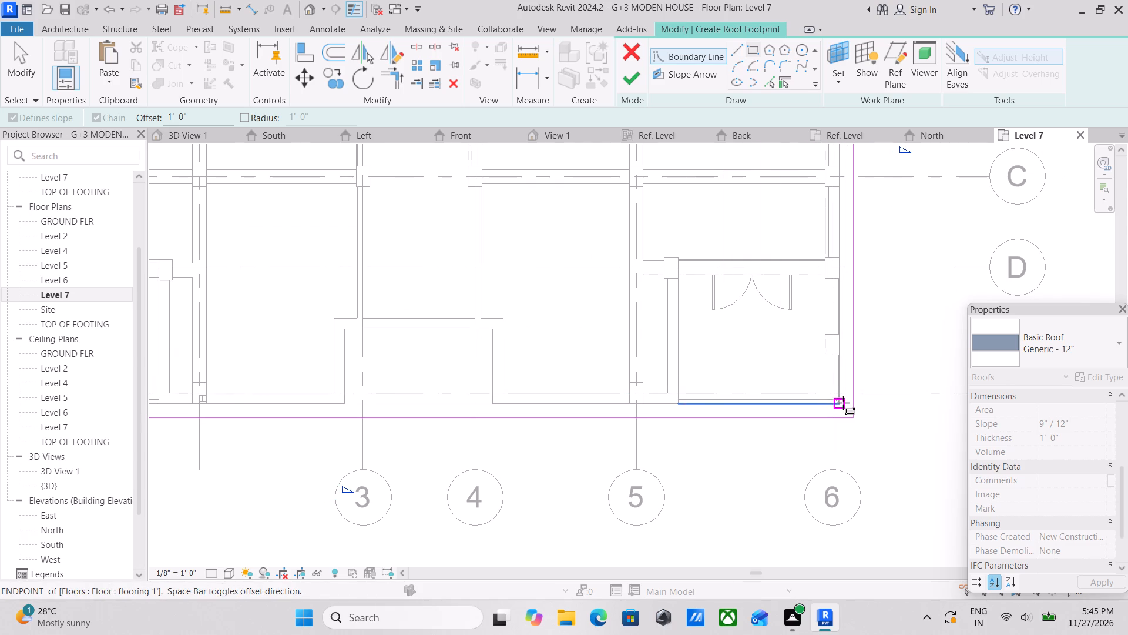
{"action": "left_click", "coordinate": [843, 403]}
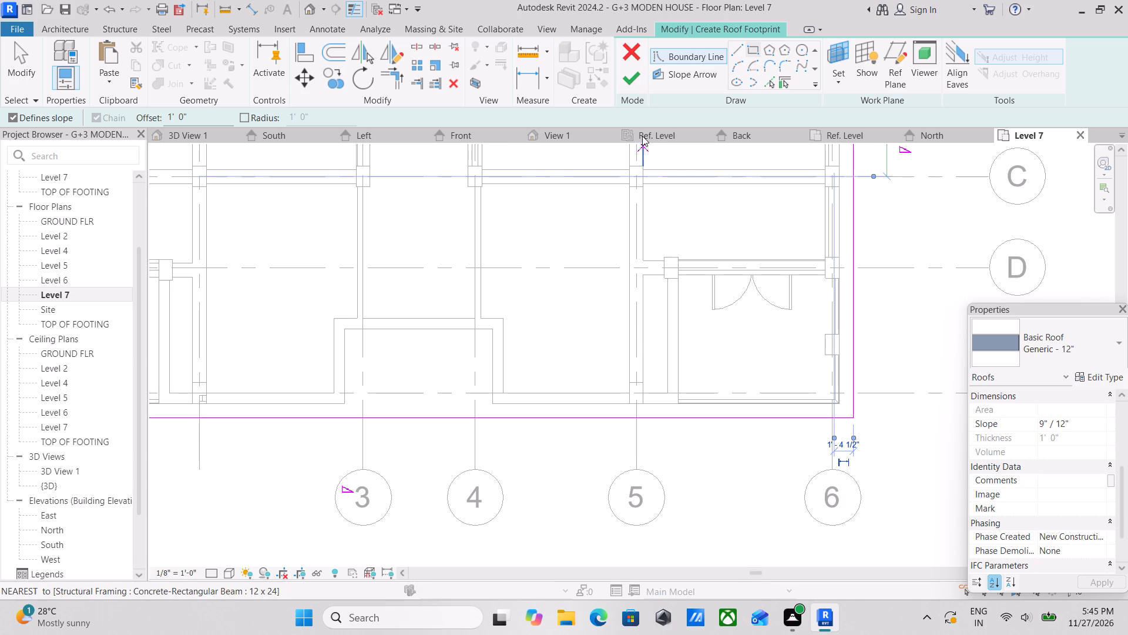
{"action": "left_click", "coordinate": [627, 78]}
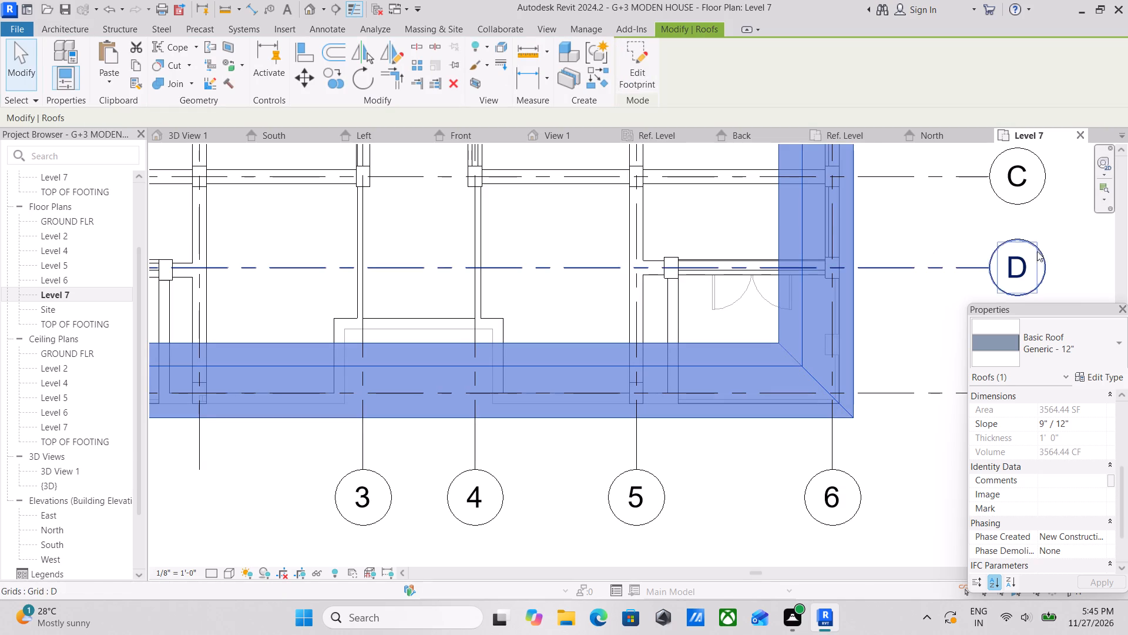
Open the {3D} view and examine the new roof on top of the building.
{"action": "left_click", "coordinate": [189, 135]}
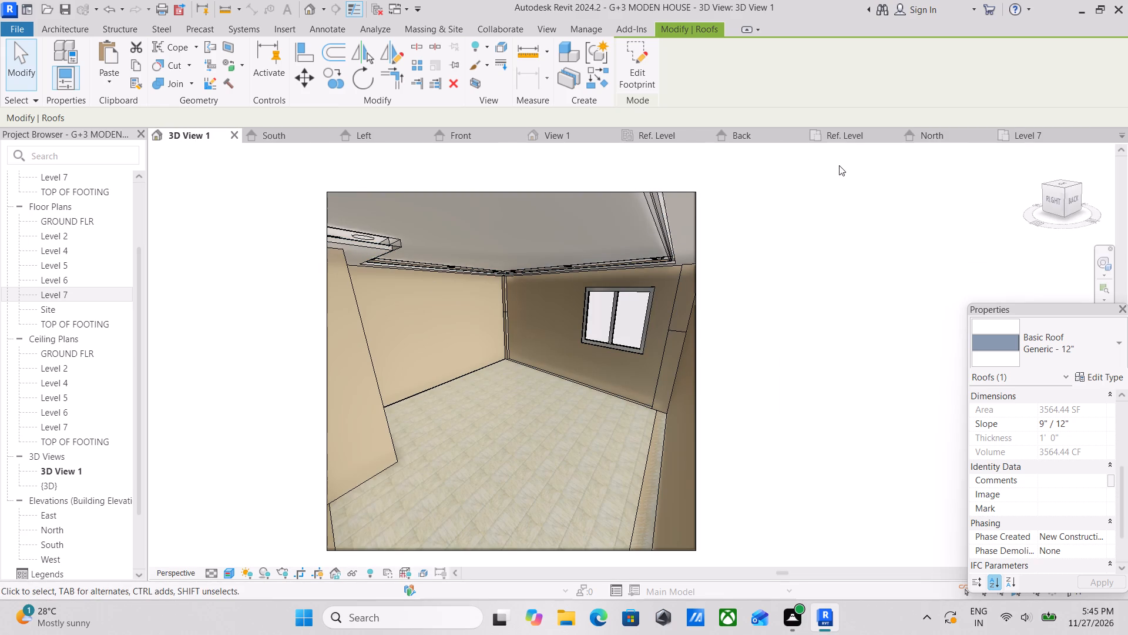
{"action": "scroll", "coordinate": [76, 249], "scroll_direction": "up", "scroll_amount": 3}
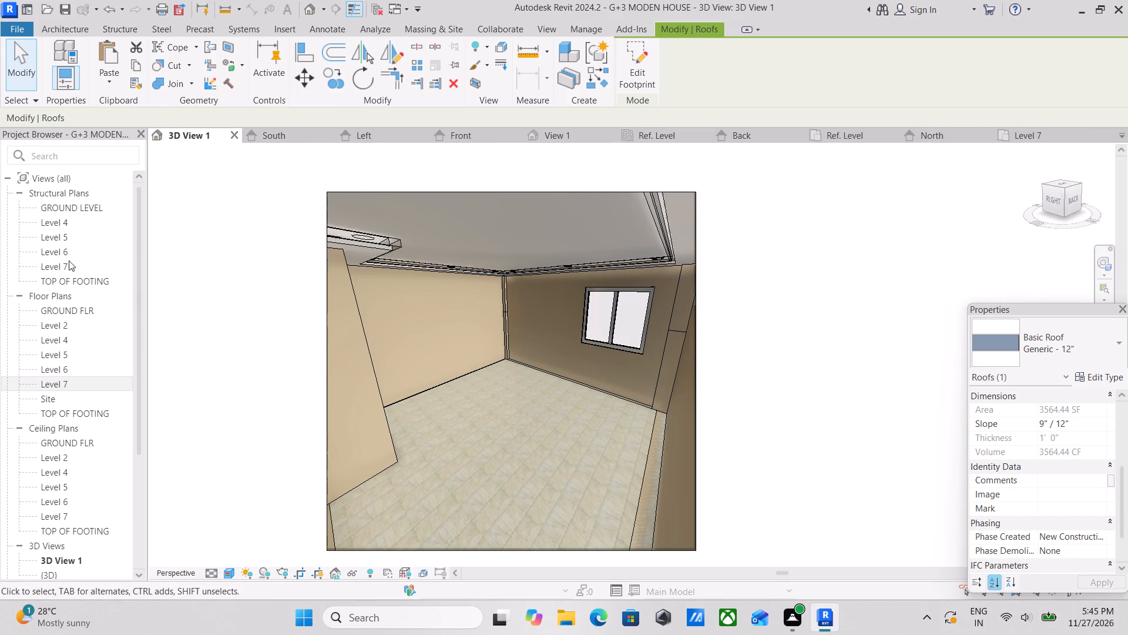
{"action": "scroll", "coordinate": [73, 433], "scroll_direction": "down", "scroll_amount": 3}
{"action": "double_click", "coordinate": [48, 413]}
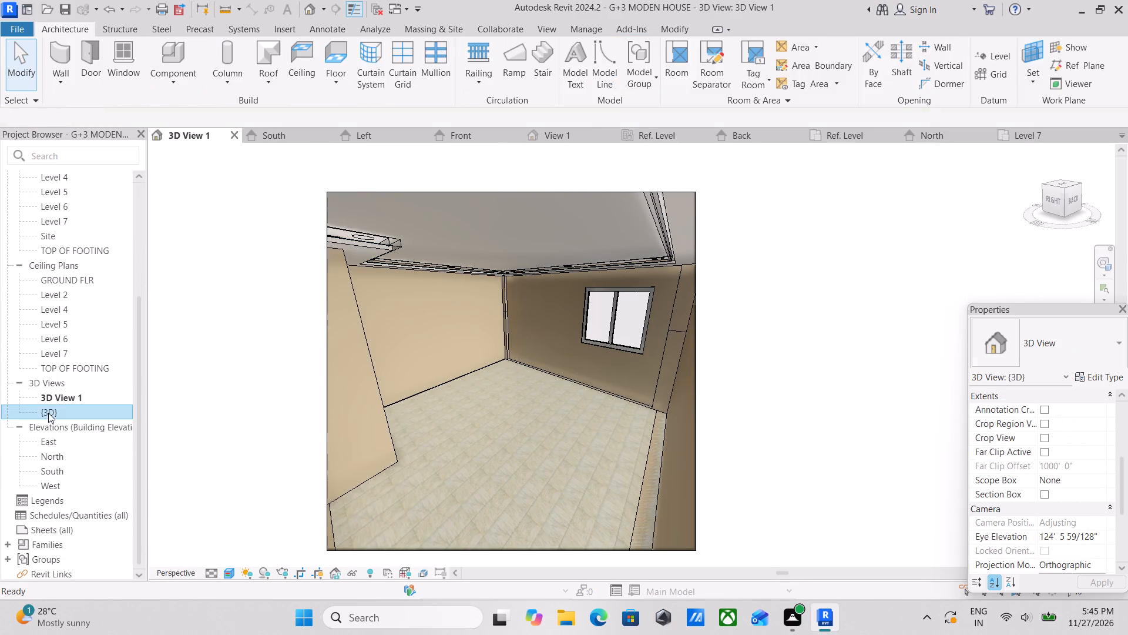
{"action": "middle_click_drag", "start_coordinate": [411, 428], "coordinate": [480, 403]}
{"action": "scroll", "coordinate": [715, 357], "scroll_direction": "up", "scroll_amount": 3}
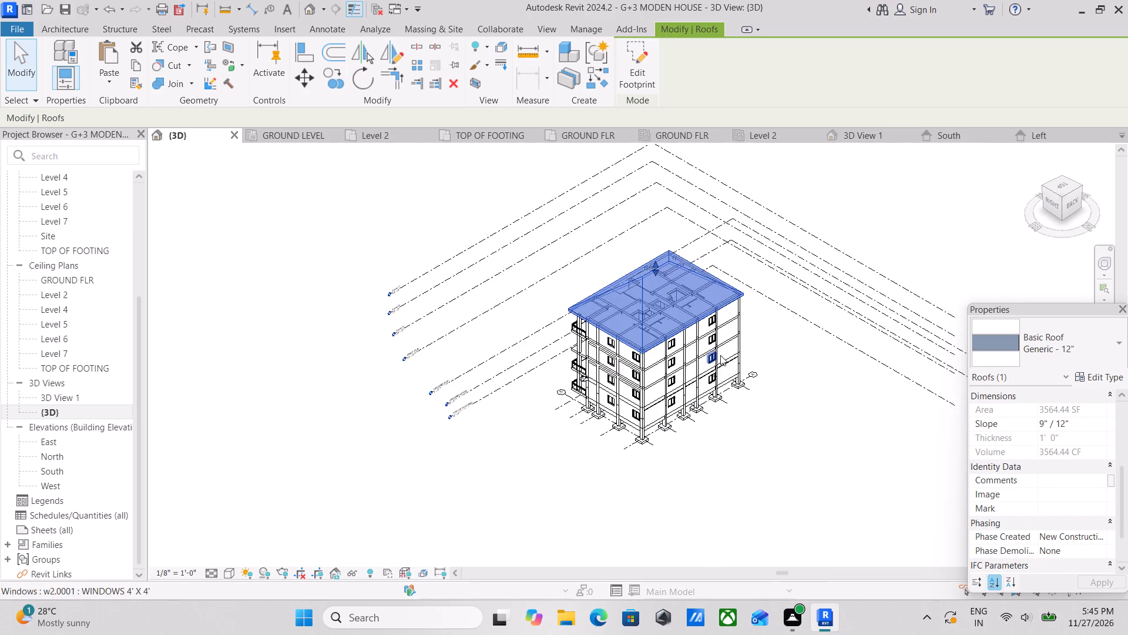
{"action": "scroll", "coordinate": [720, 355], "scroll_direction": "up", "scroll_amount": 1}
{"action": "middle_click_drag", "start_coordinate": [720, 355], "coordinate": [700, 443]}
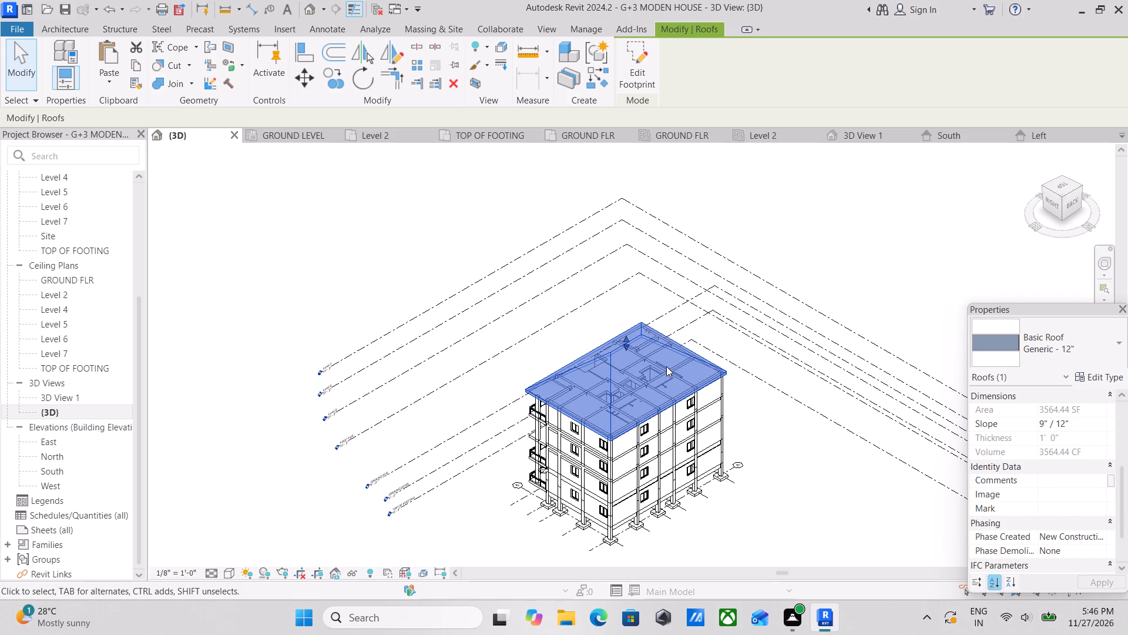
Duplicate the top roof's Generic - 12" type under the name roofing 1'.
{"action": "scroll", "coordinate": [666, 366], "scroll_direction": "up", "scroll_amount": 2}
{"action": "middle_click_drag", "start_coordinate": [653, 368], "coordinate": [625, 399]}
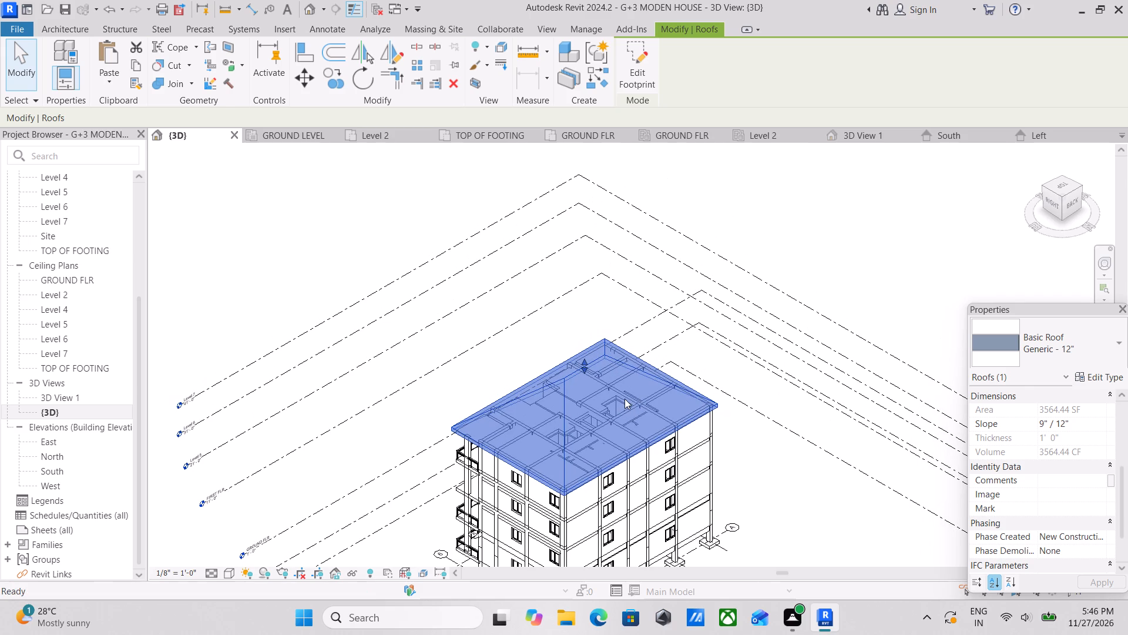
{"action": "key", "text": "Escape"}
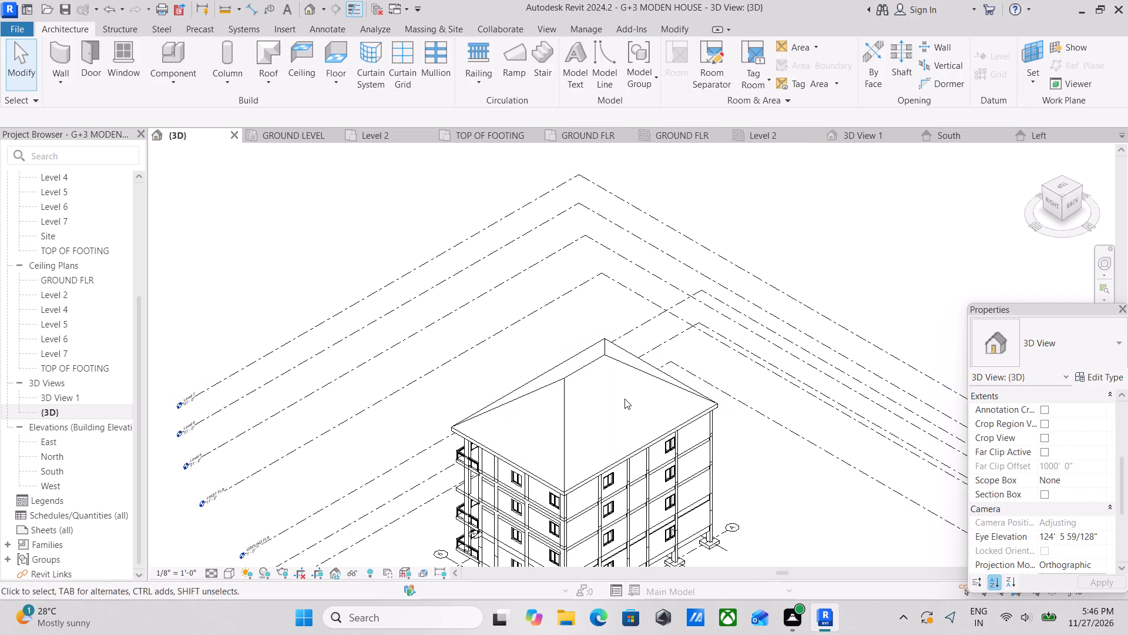
{"action": "scroll", "coordinate": [590, 476], "scroll_direction": "up", "scroll_amount": 5}
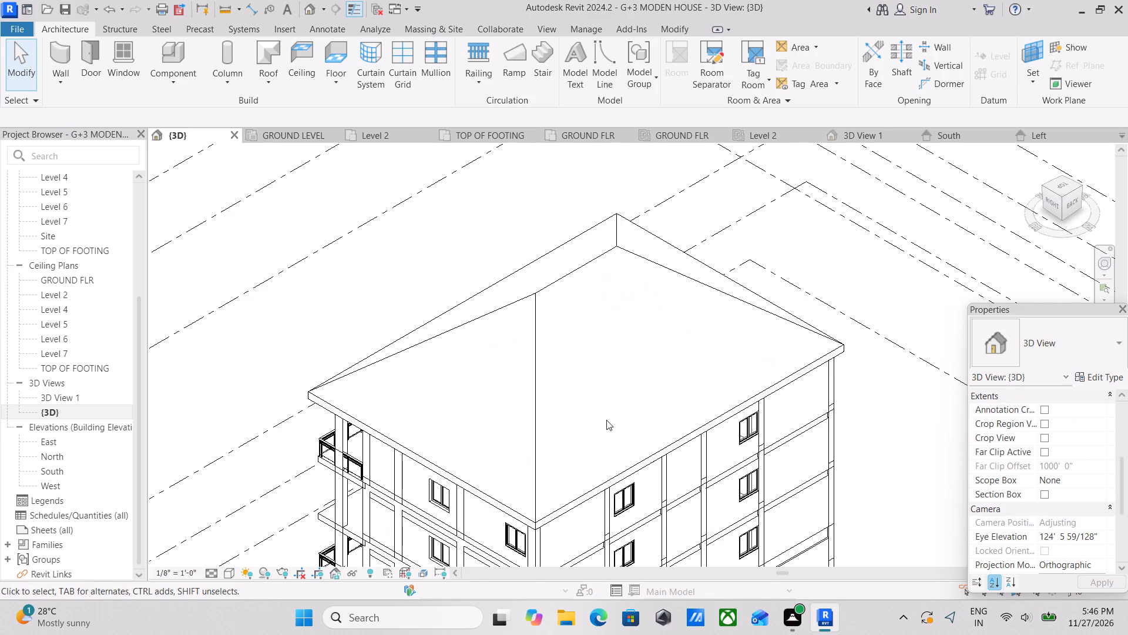
{"action": "left_click", "coordinate": [546, 288]}
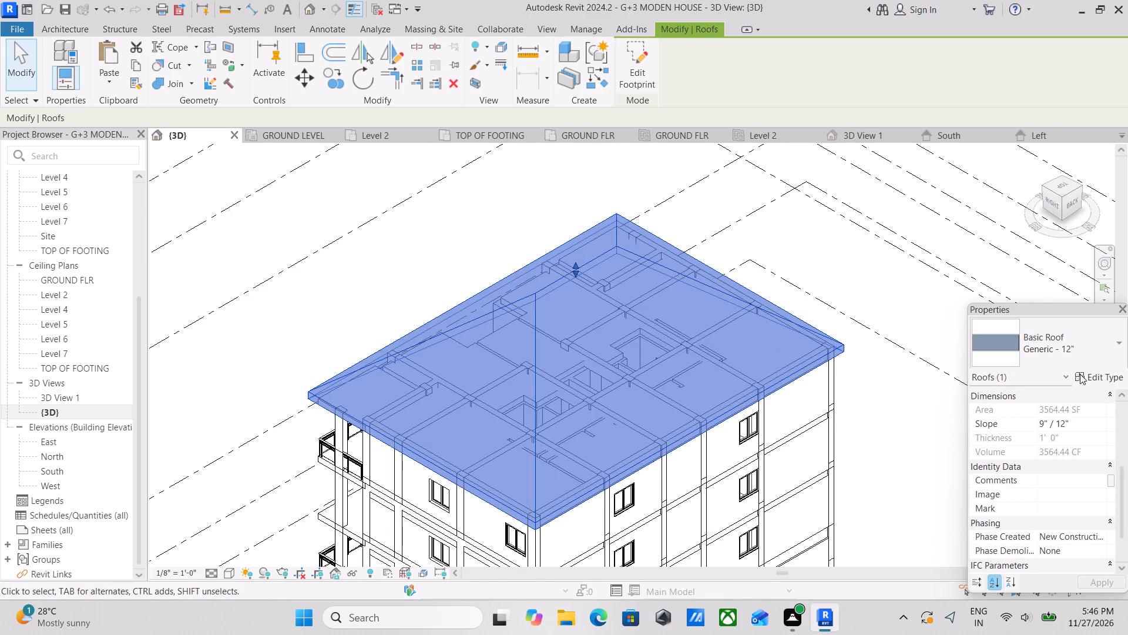
{"action": "left_click", "coordinate": [1089, 377]}
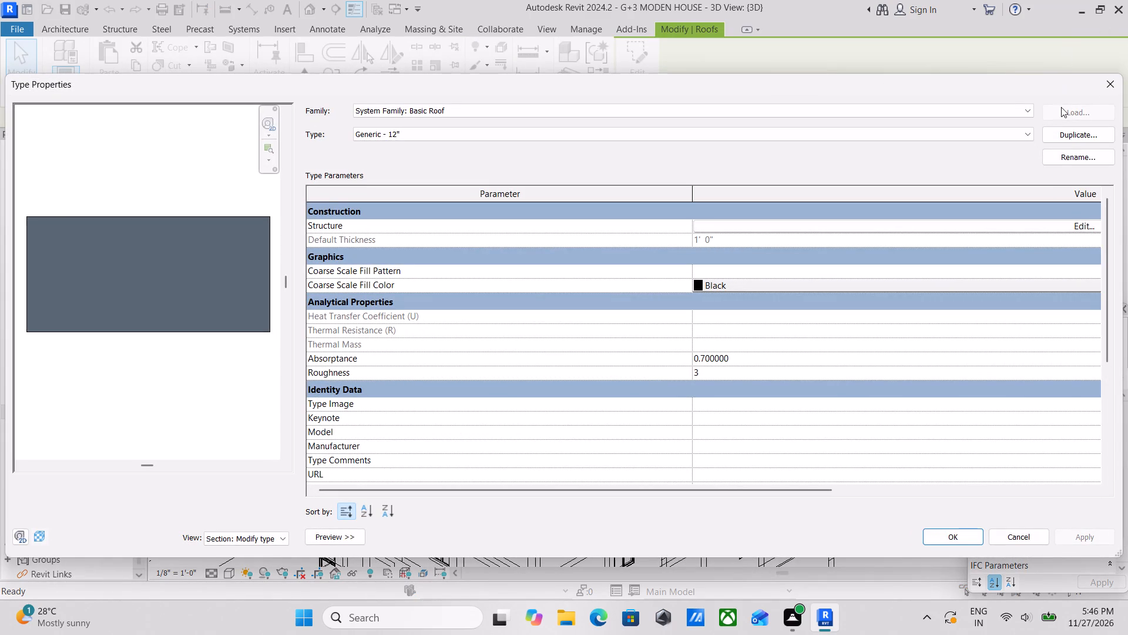
{"action": "left_click", "coordinate": [1083, 136]}
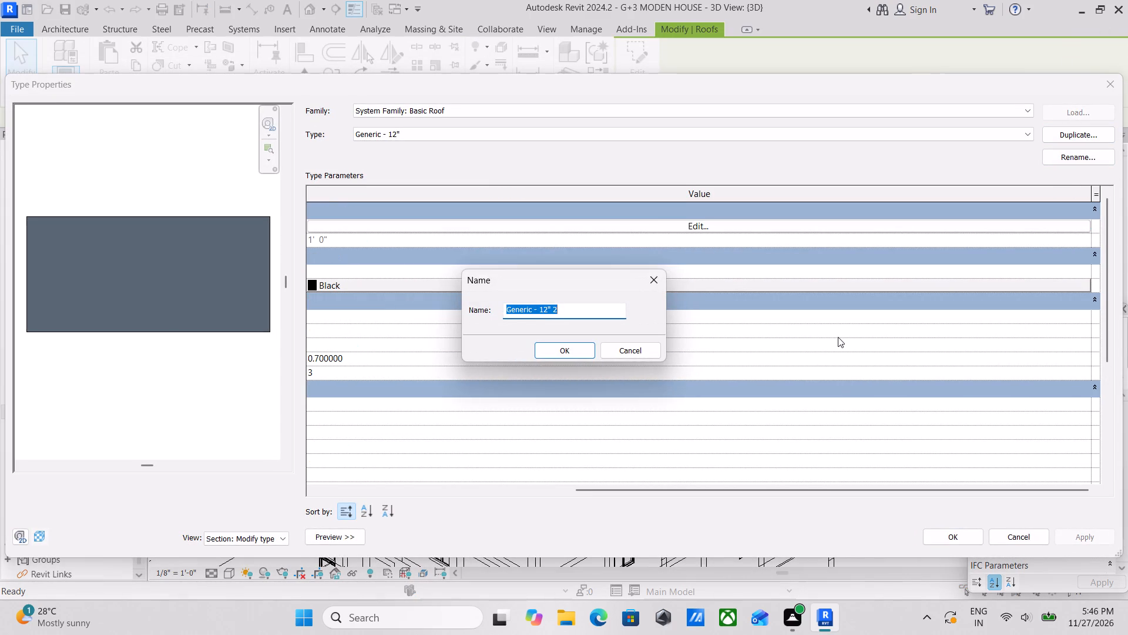
{"action": "type", "text": "roo"}
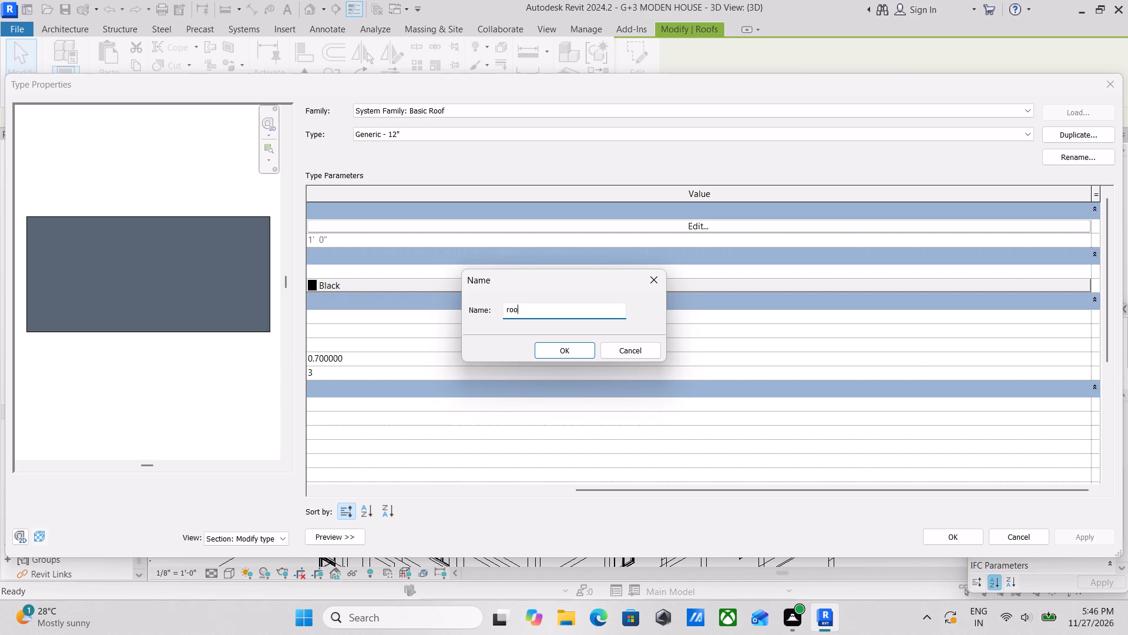
{"action": "type", "text": "fing"}
{"action": "key", "text": "space"}
{"action": "type", "text": "1'"}
{"action": "left_click", "coordinate": [554, 350]}
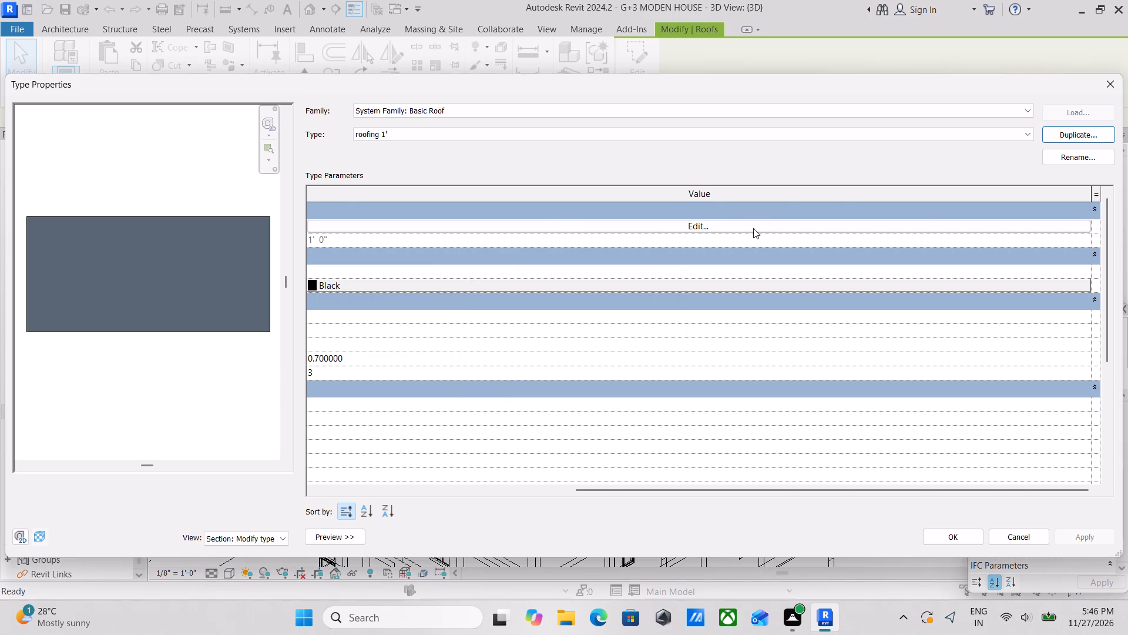
Create a new material for the Structure layer of the roofing 1' roof type.
{"action": "left_click", "coordinate": [753, 229]}
{"action": "left_click", "coordinate": [657, 222]}
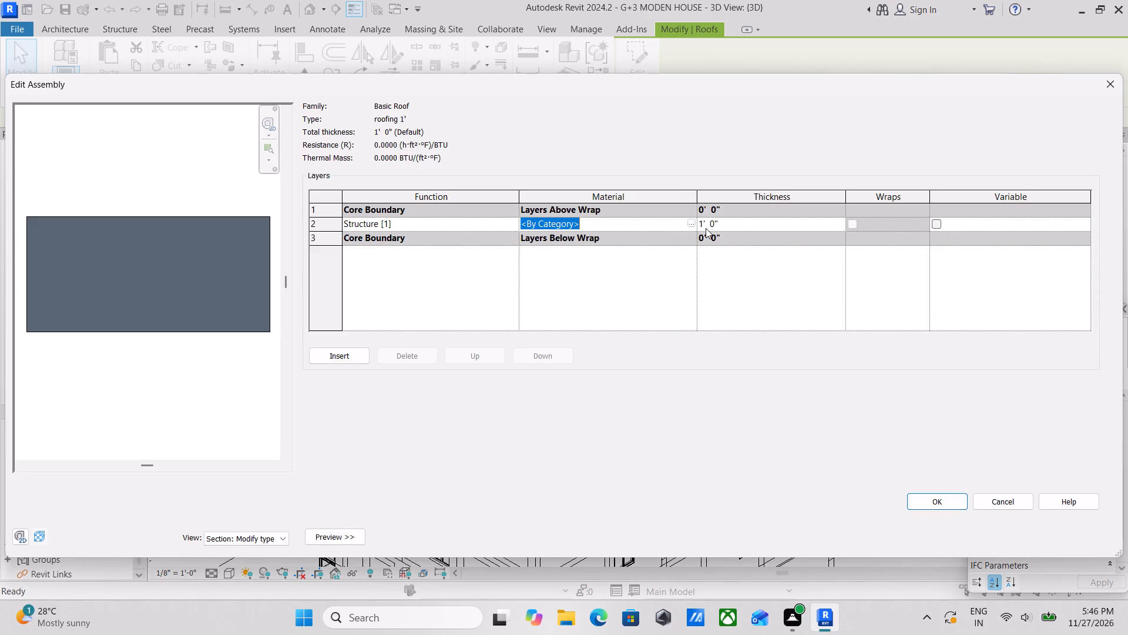
{"action": "left_click", "coordinate": [692, 222]}
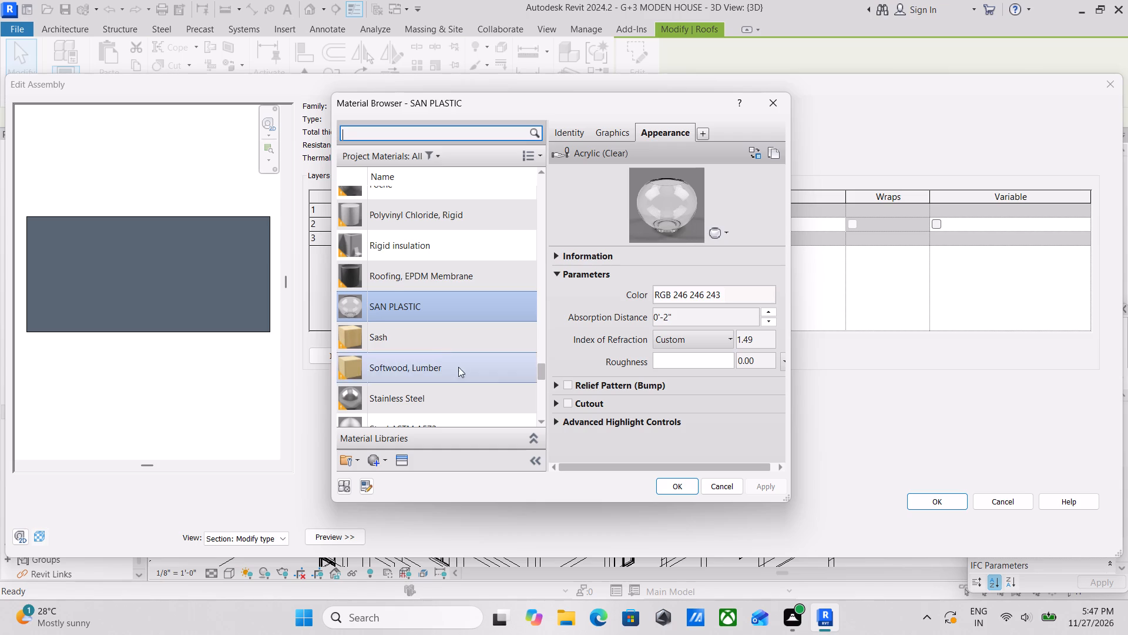
{"action": "left_click", "coordinate": [372, 459]}
{"action": "left_click", "coordinate": [387, 479]}
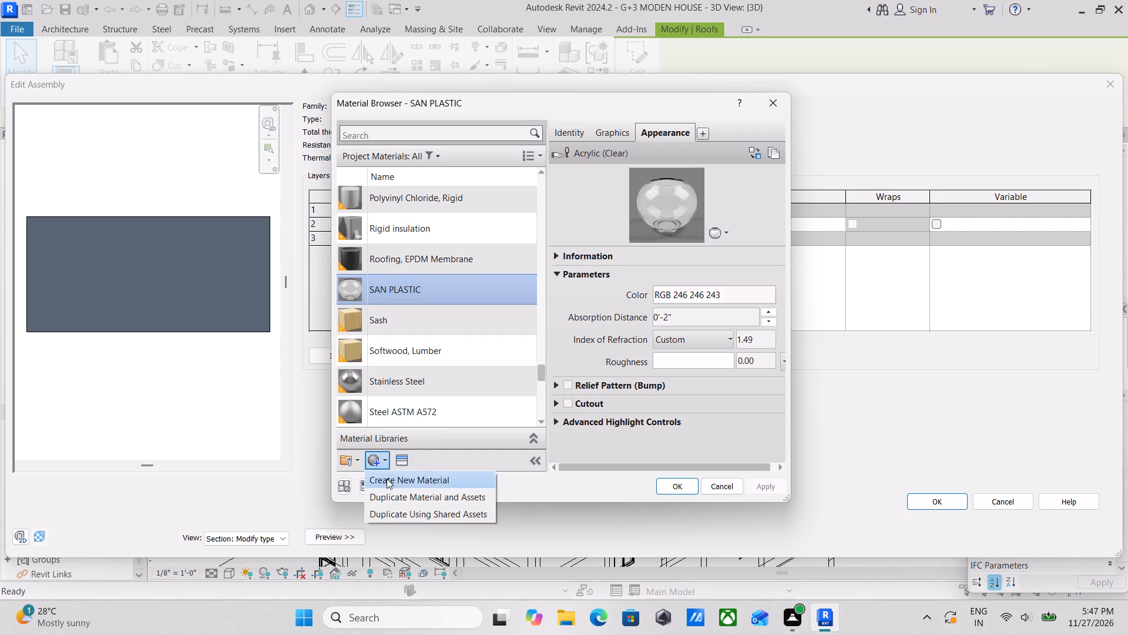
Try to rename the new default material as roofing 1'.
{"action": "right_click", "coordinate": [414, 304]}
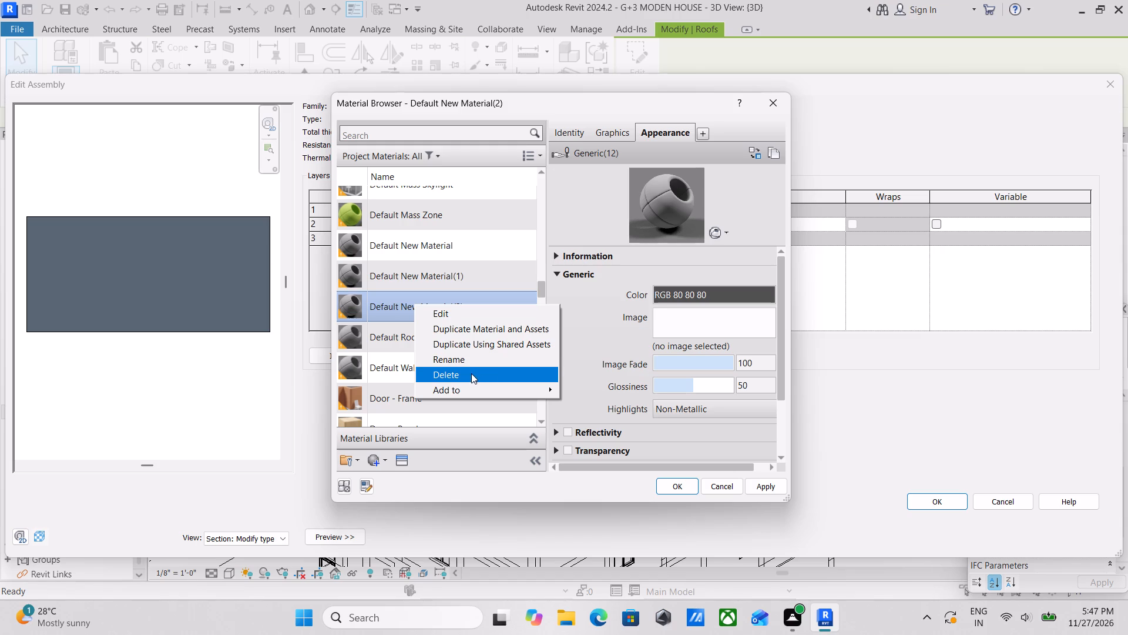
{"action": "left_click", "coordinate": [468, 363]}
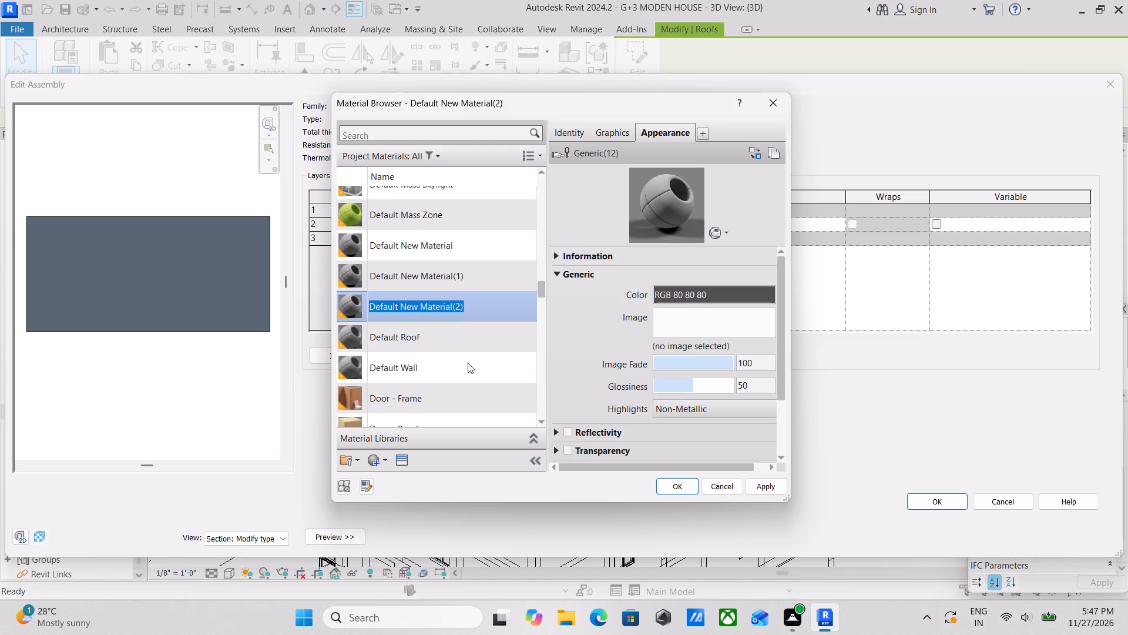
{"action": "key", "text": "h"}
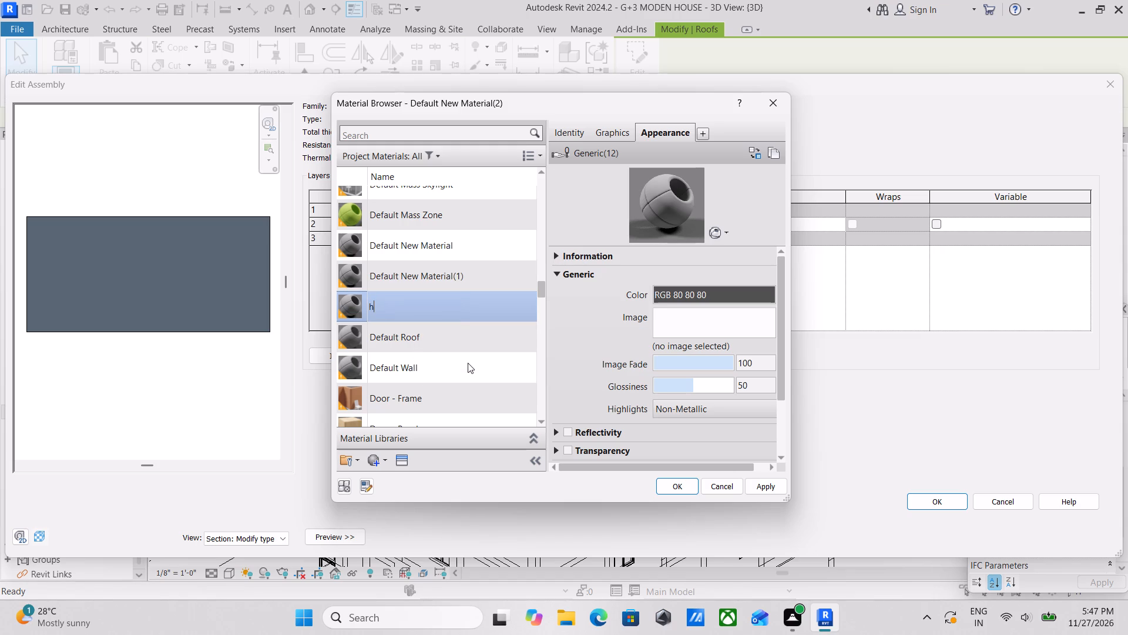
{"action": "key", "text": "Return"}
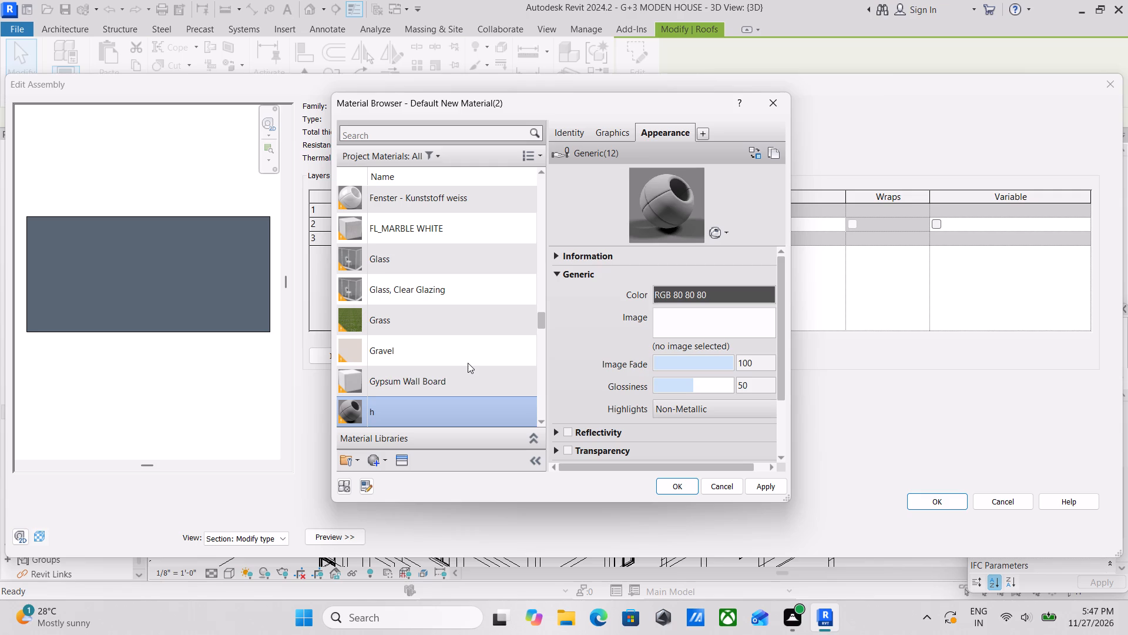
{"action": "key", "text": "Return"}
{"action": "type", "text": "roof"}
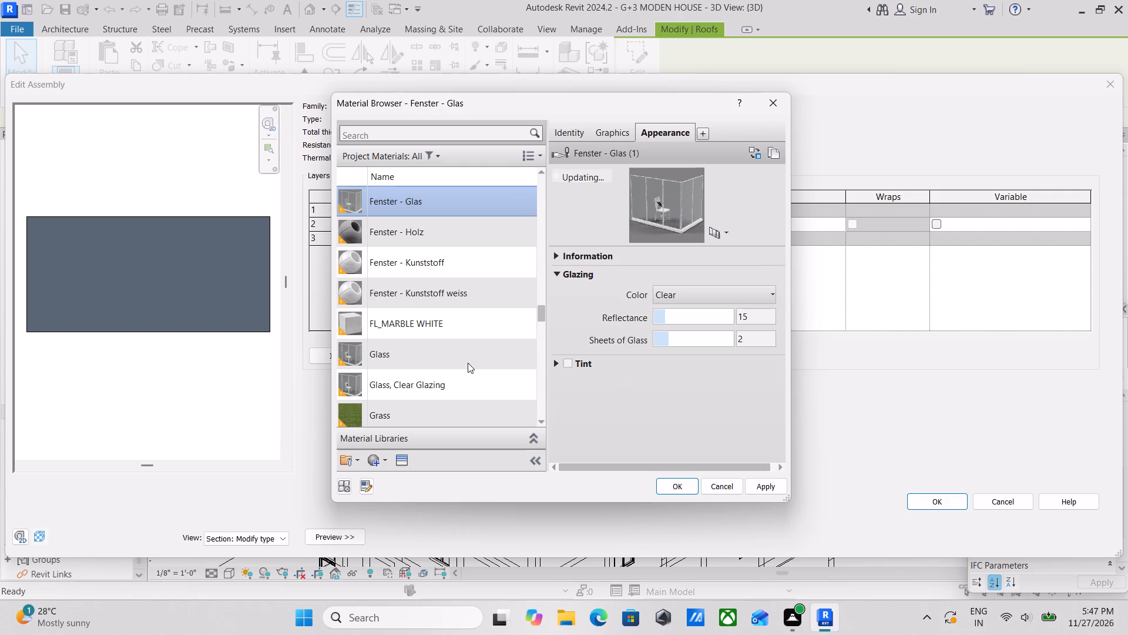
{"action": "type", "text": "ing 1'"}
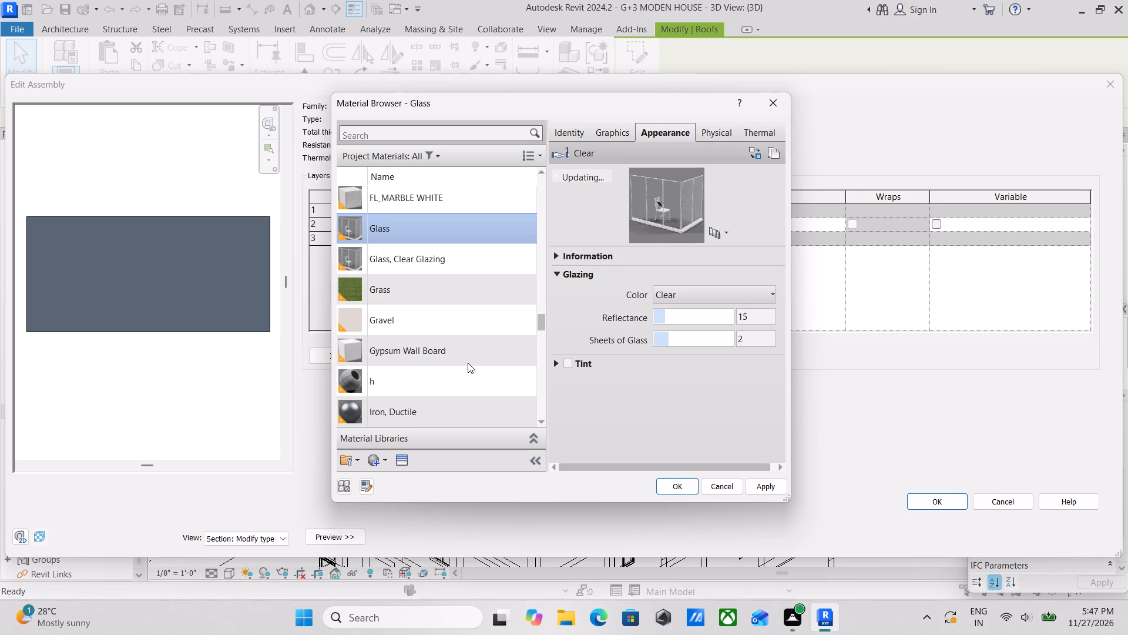
Rename the material h as roofing 1'.
{"action": "left_click", "coordinate": [390, 389]}
{"action": "right_click", "coordinate": [388, 377]}
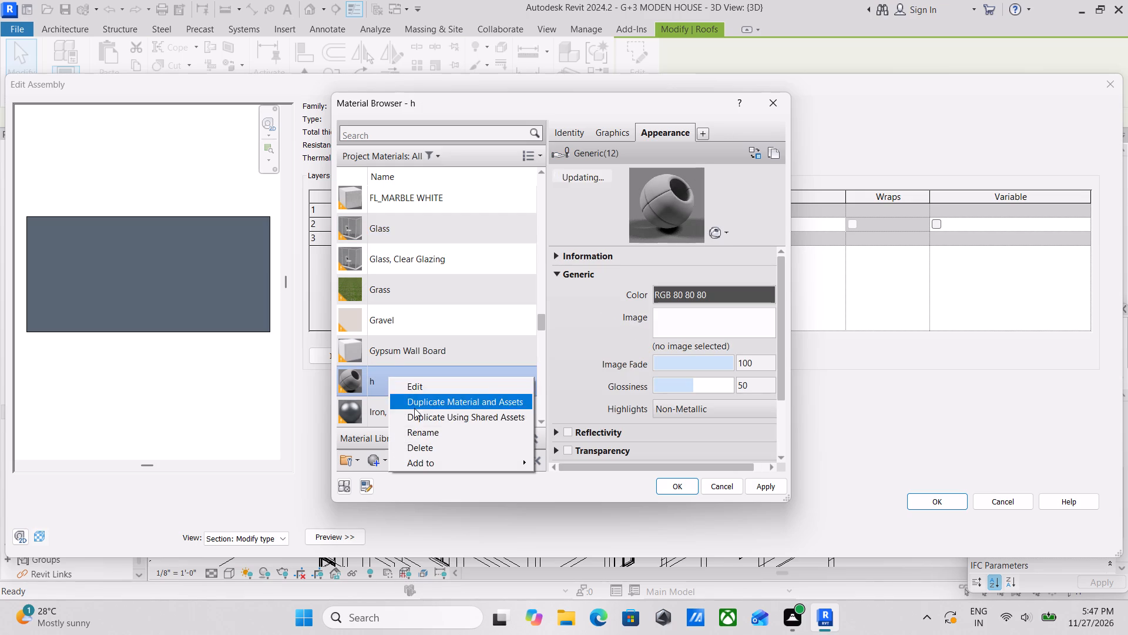
{"action": "left_click", "coordinate": [412, 429]}
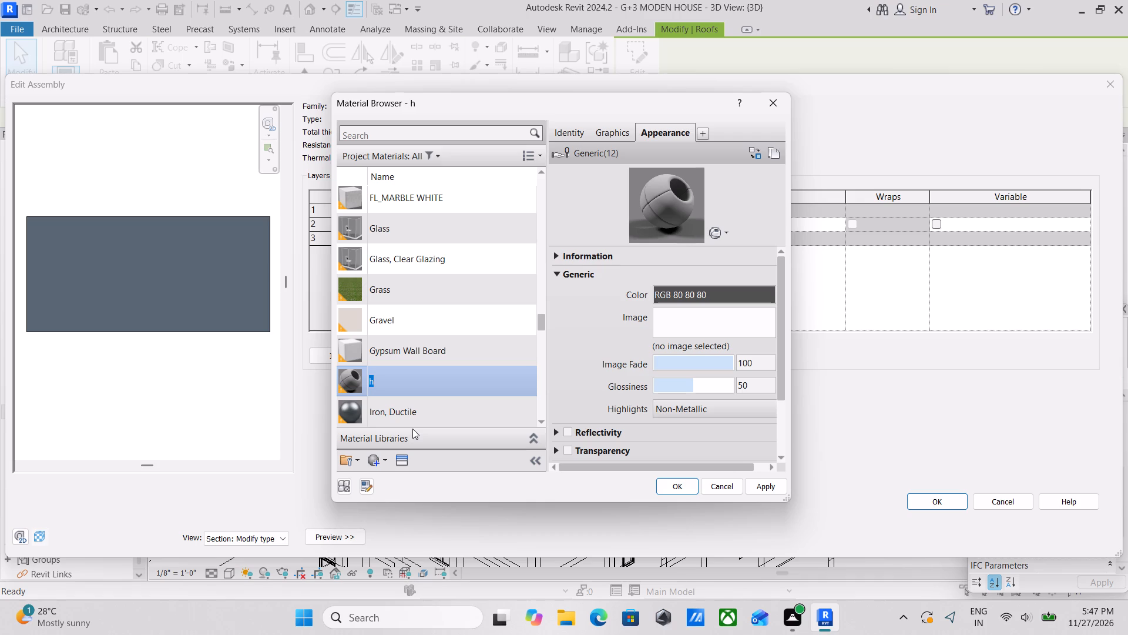
{"action": "type", "text": "roofing 1'"}
Open the Appearance Library in the Asset Browser and look through the Sitework assets for a suitable roof finish.
{"action": "left_click", "coordinate": [401, 459]}
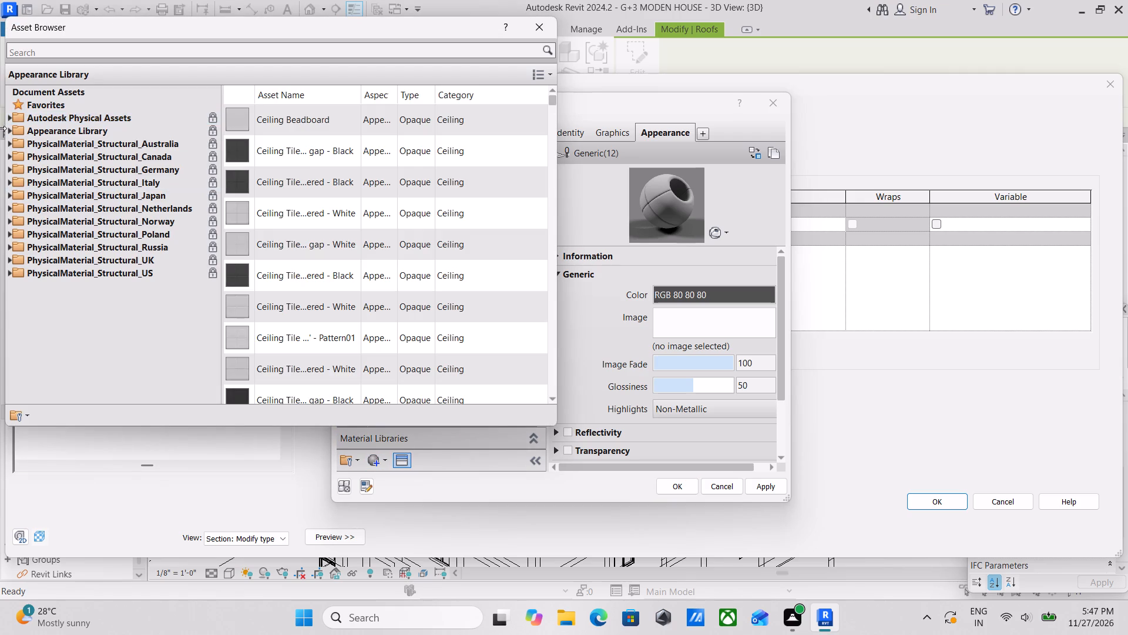
{"action": "left_click", "coordinate": [13, 129]}
{"action": "left_click", "coordinate": [9, 129]}
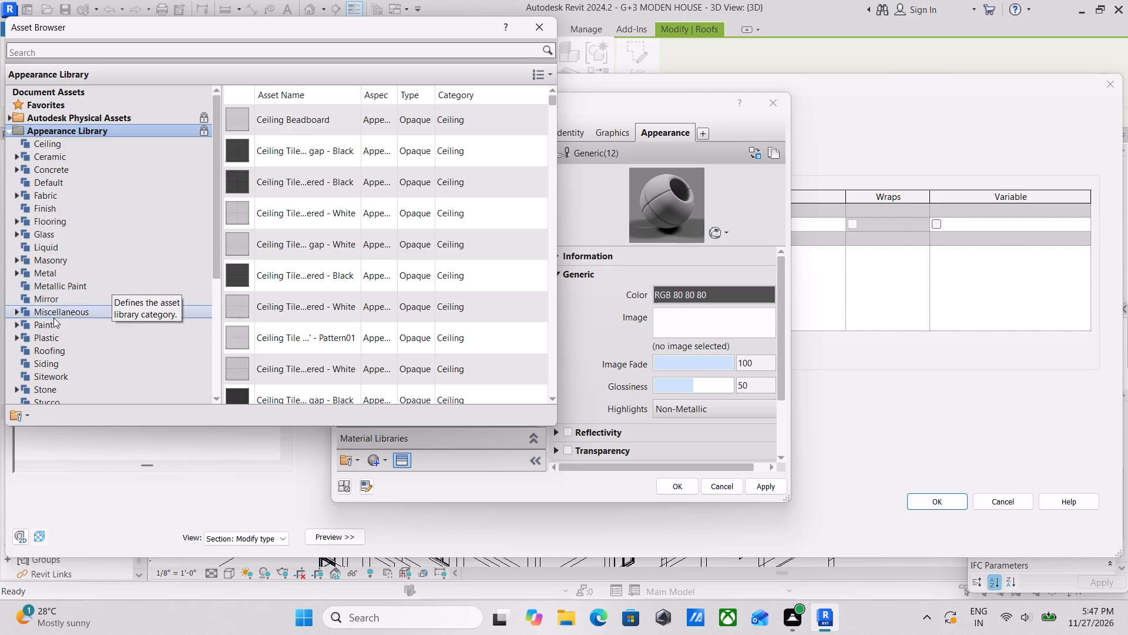
{"action": "scroll", "coordinate": [43, 379], "scroll_direction": "down", "scroll_amount": 1}
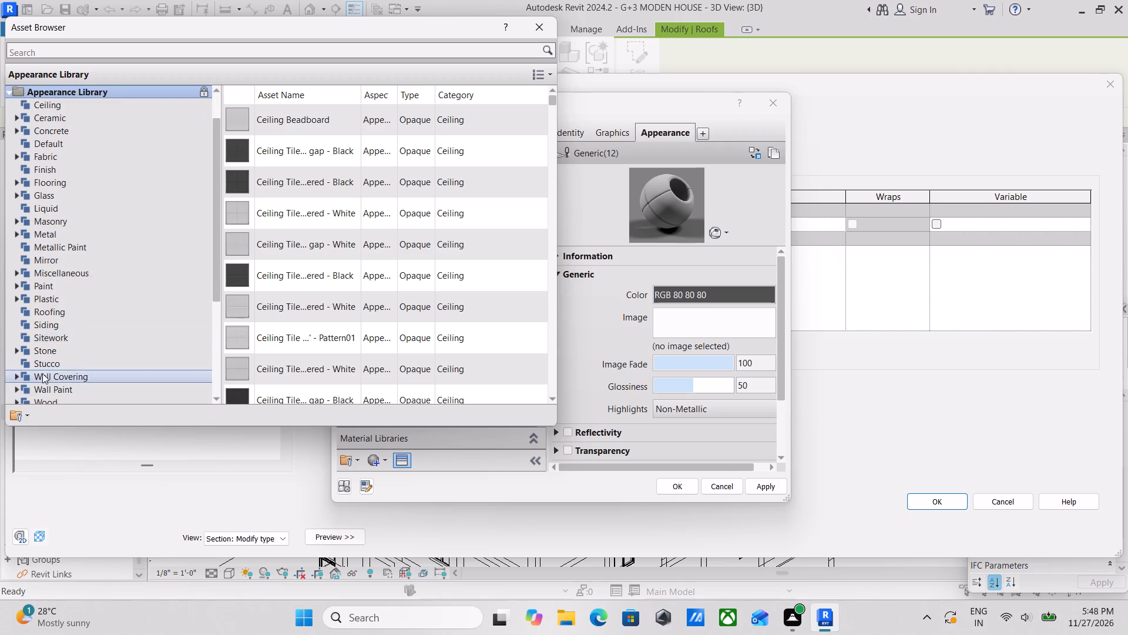
{"action": "double_click", "coordinate": [38, 339]}
{"action": "scroll", "coordinate": [306, 306], "scroll_direction": "down", "scroll_amount": 4}
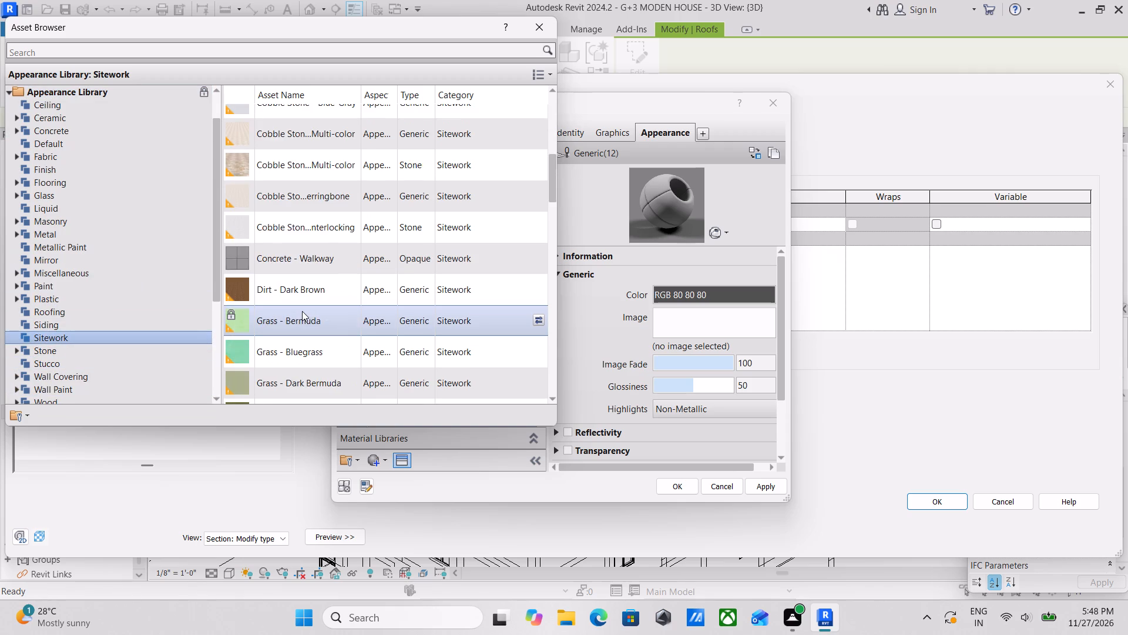
{"action": "scroll", "coordinate": [302, 311], "scroll_direction": "down", "scroll_amount": 4}
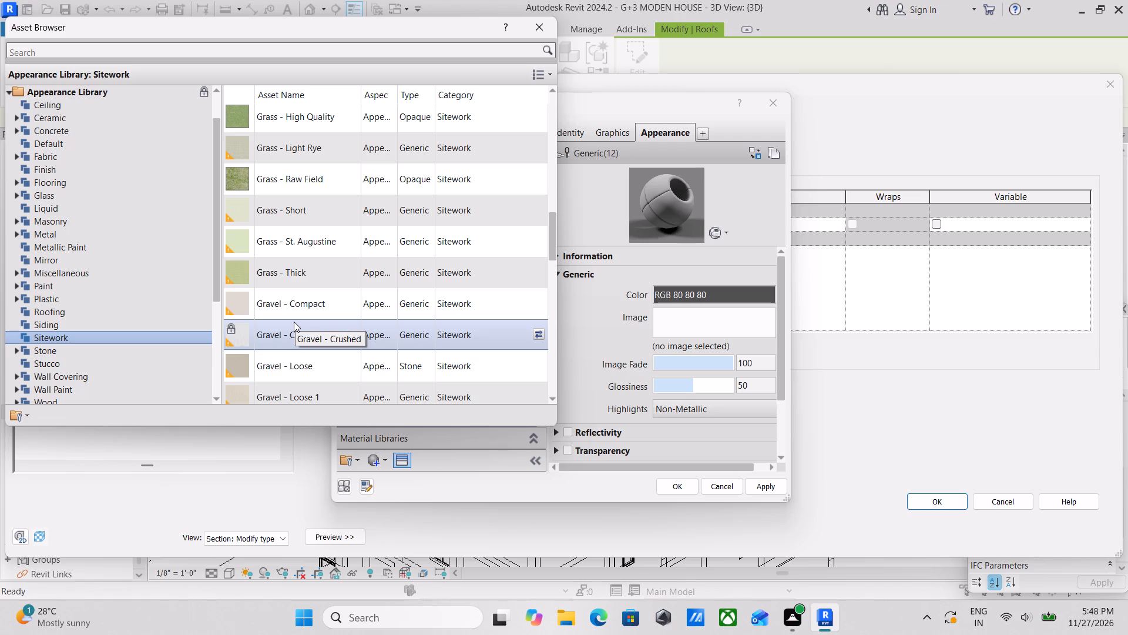
{"action": "scroll", "coordinate": [26, 342], "scroll_direction": "down", "scroll_amount": 1}
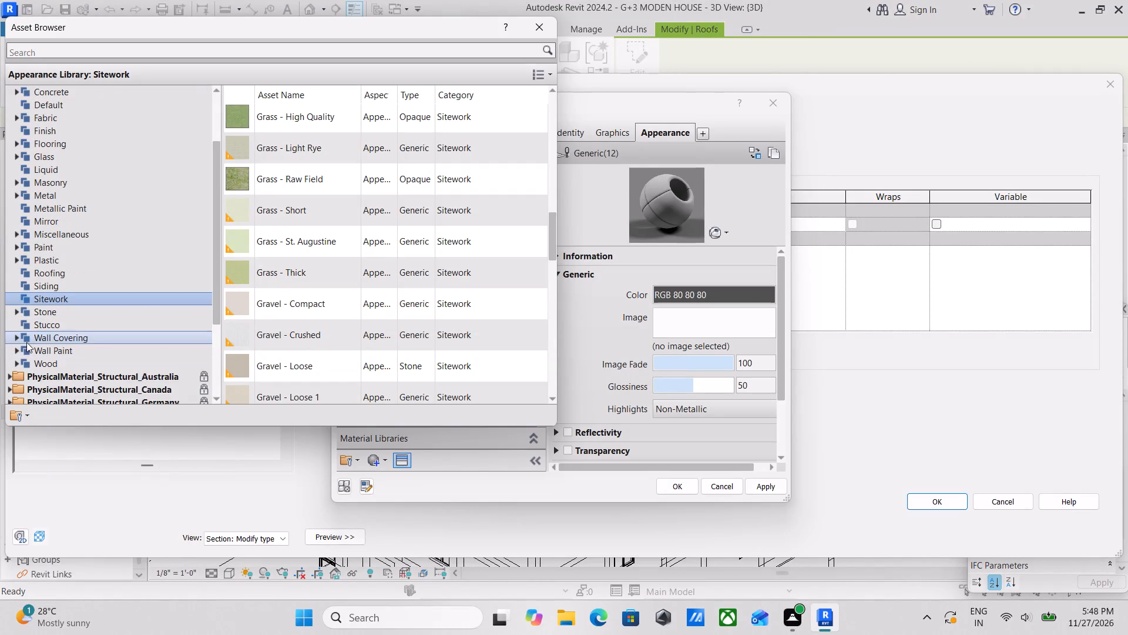
{"action": "scroll", "coordinate": [36, 308], "scroll_direction": "up", "scroll_amount": 1}
{"action": "scroll", "coordinate": [30, 236], "scroll_direction": "up", "scroll_amount": 2}
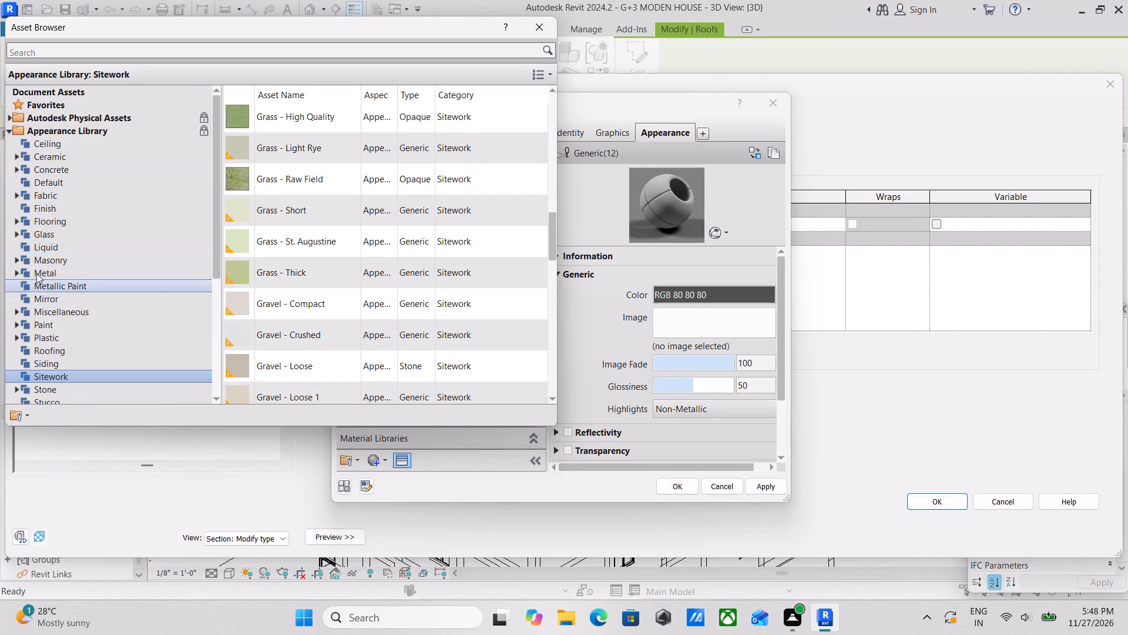
{"action": "scroll", "coordinate": [35, 356], "scroll_direction": "down", "scroll_amount": 1}
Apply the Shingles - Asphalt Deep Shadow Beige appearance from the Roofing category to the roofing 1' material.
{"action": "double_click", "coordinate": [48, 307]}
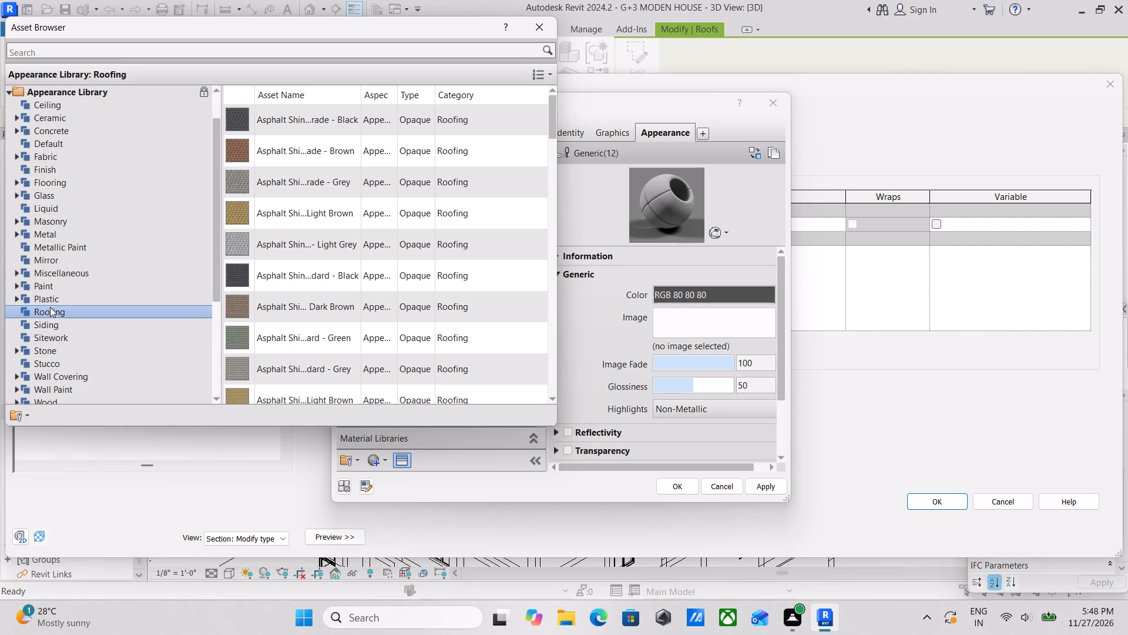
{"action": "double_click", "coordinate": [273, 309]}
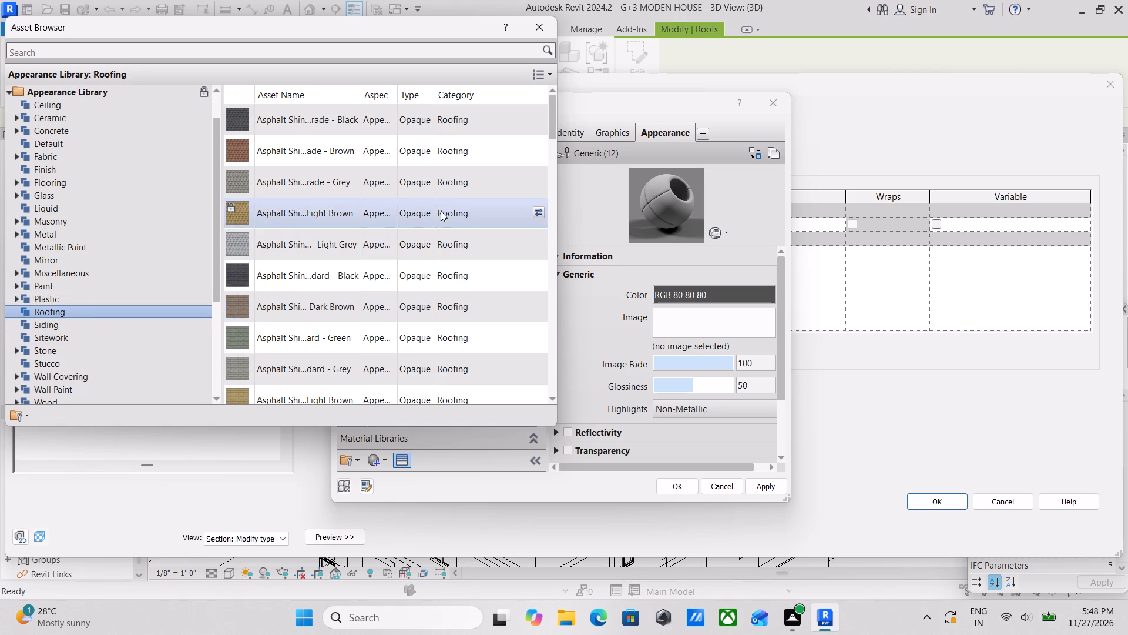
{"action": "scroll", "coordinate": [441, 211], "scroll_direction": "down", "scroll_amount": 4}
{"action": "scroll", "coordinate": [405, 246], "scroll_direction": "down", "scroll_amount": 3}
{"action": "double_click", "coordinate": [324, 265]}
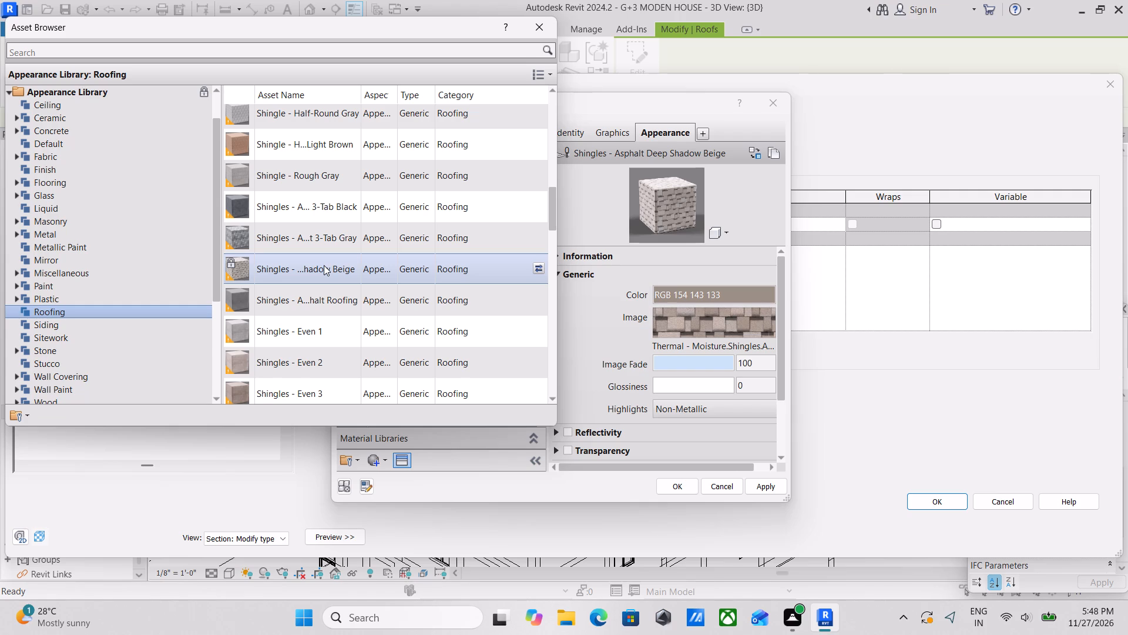
Replace the roofing 1' material's appearance with Slate Shingles - Dark Green from the Roofing category.
{"action": "scroll", "coordinate": [324, 265], "scroll_direction": "down", "scroll_amount": 2}
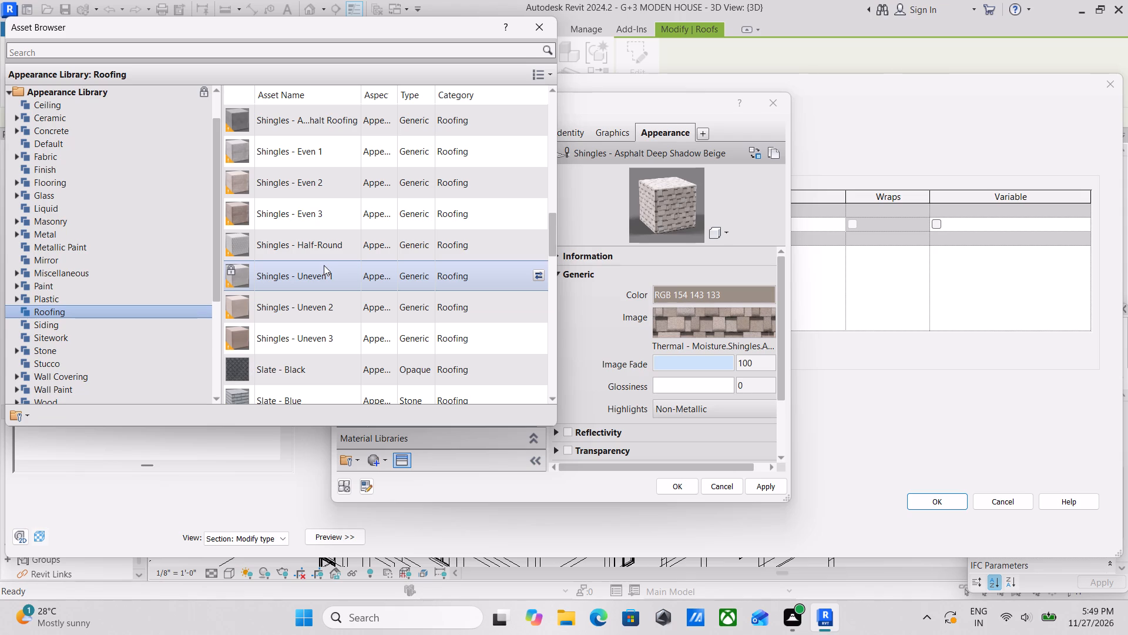
{"action": "scroll", "coordinate": [334, 293], "scroll_direction": "down", "scroll_amount": 2}
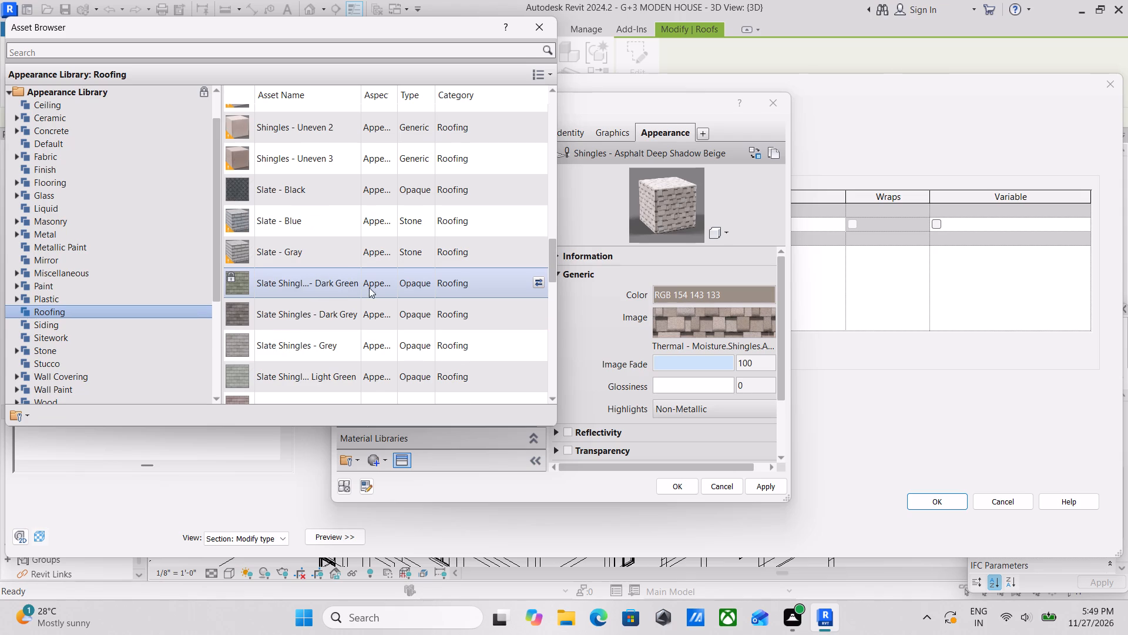
{"action": "double_click", "coordinate": [314, 292]}
{"action": "scroll", "coordinate": [365, 314], "scroll_direction": "down", "scroll_amount": 3}
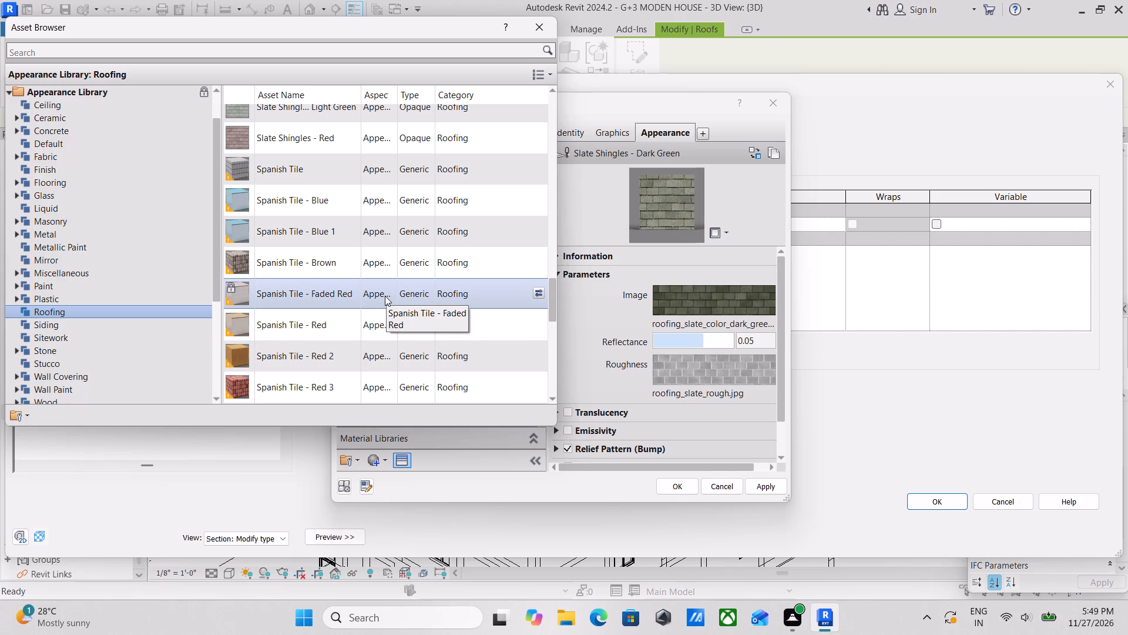
Replace the roofing 1' material's appearance with Spanish Tile - Red 3 and accept the material, assembly and roof type changes.
{"action": "double_click", "coordinate": [343, 340]}
{"action": "double_click", "coordinate": [327, 381]}
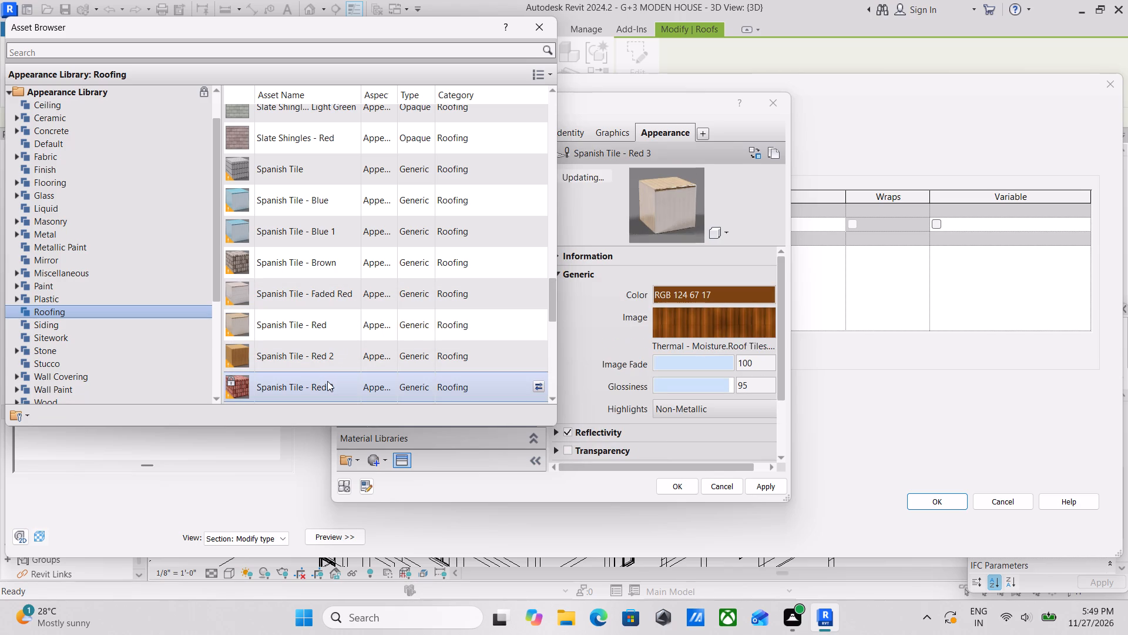
{"action": "double_click", "coordinate": [333, 360]}
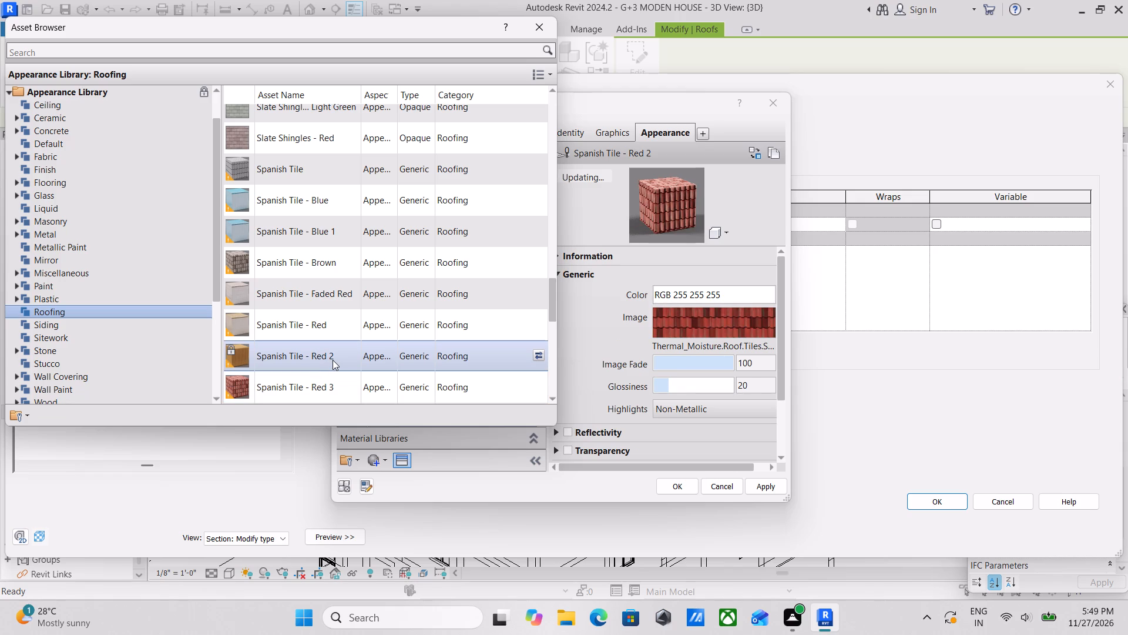
{"action": "double_click", "coordinate": [358, 385]}
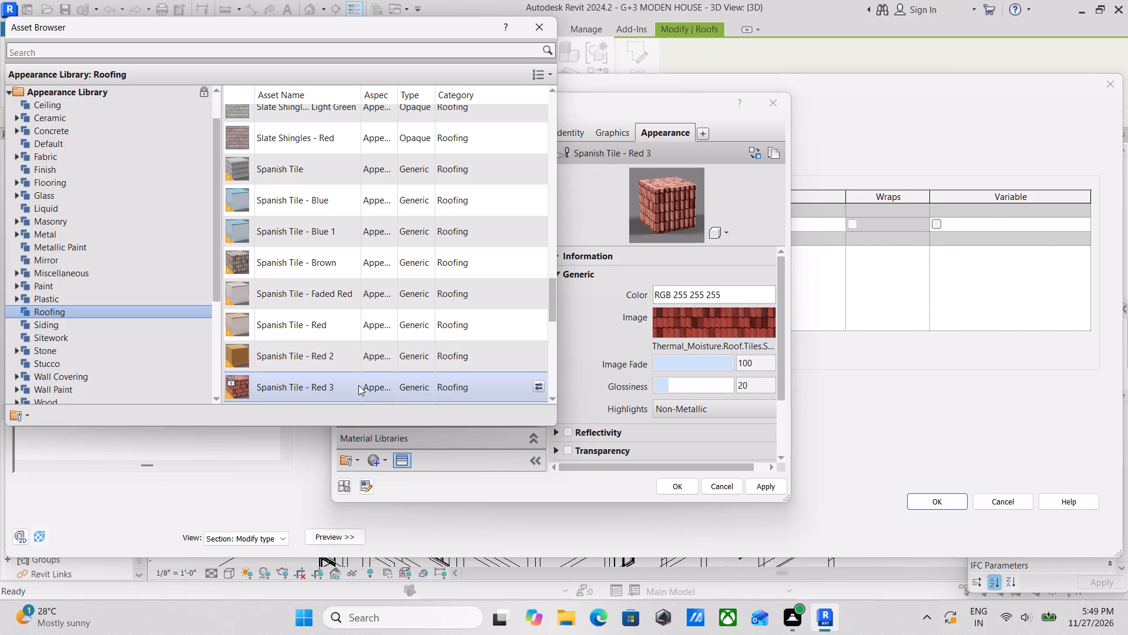
{"action": "left_click", "coordinate": [768, 488]}
{"action": "left_click", "coordinate": [677, 487]}
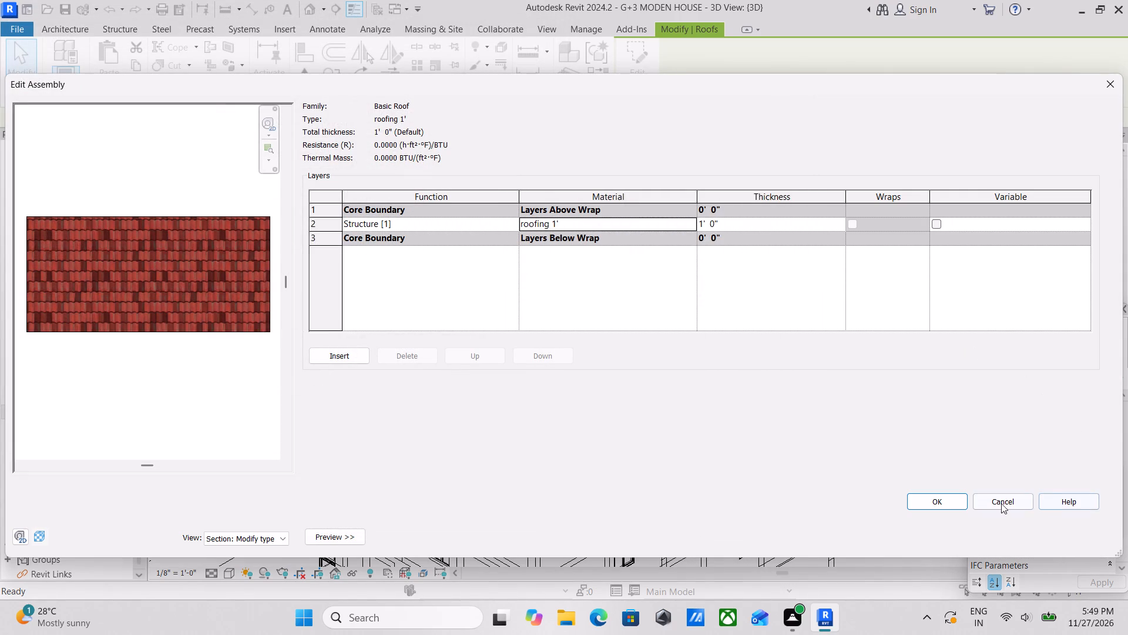
{"action": "left_click", "coordinate": [946, 500]}
{"action": "left_click", "coordinate": [1085, 541]}
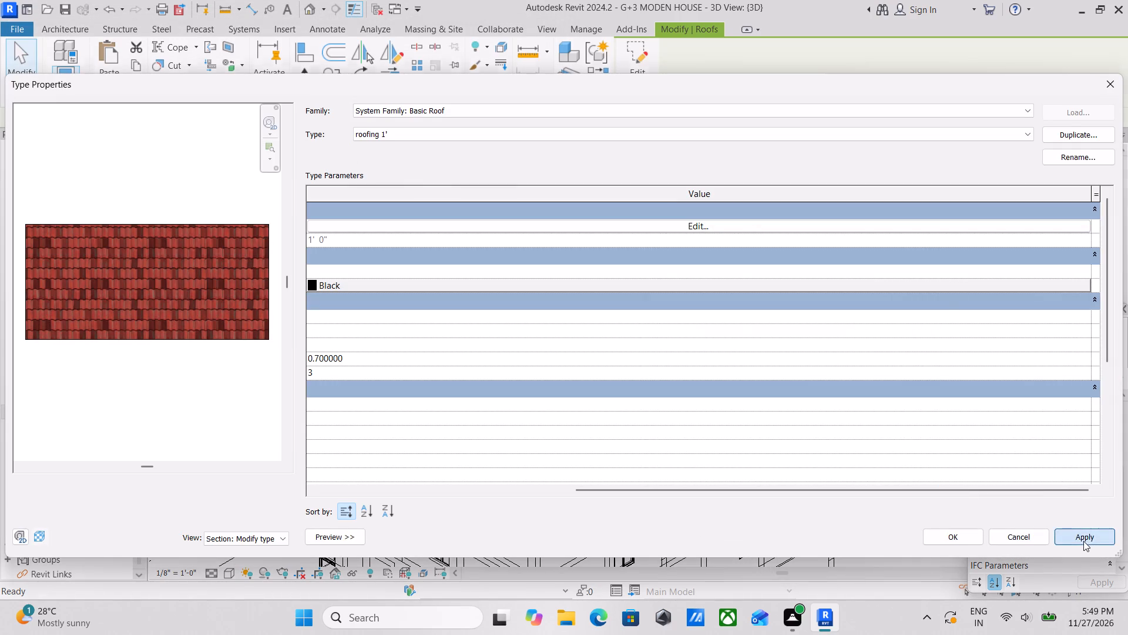
{"action": "left_click", "coordinate": [969, 537]}
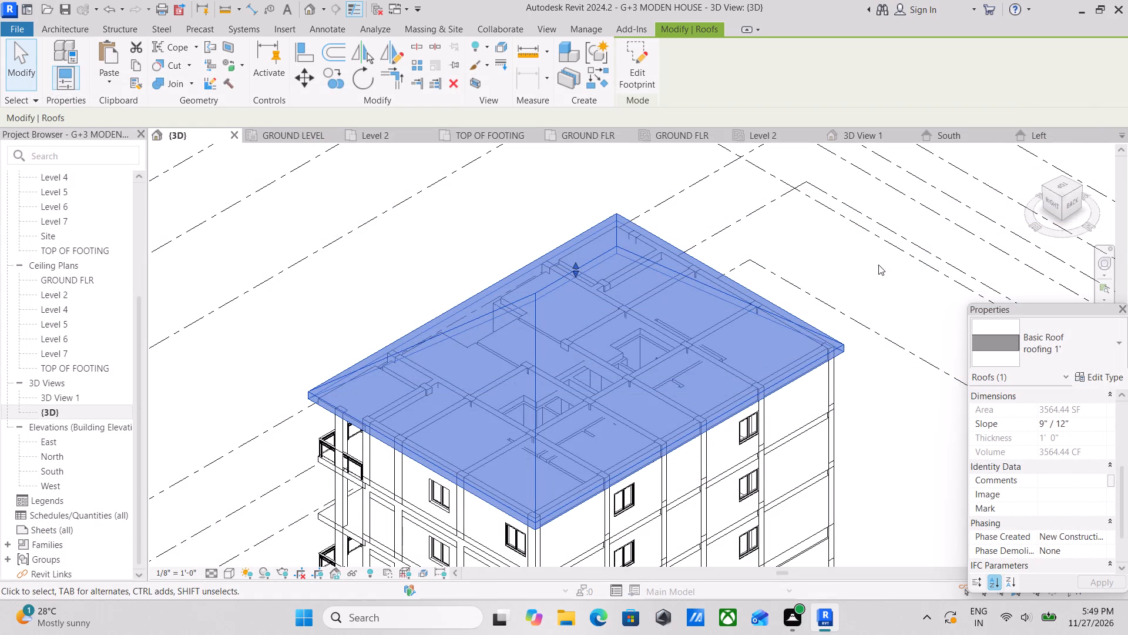
Lower the roof's ridge with its shape handle in the back view to flatten the roof slope.
{"action": "left_click", "coordinate": [1075, 200]}
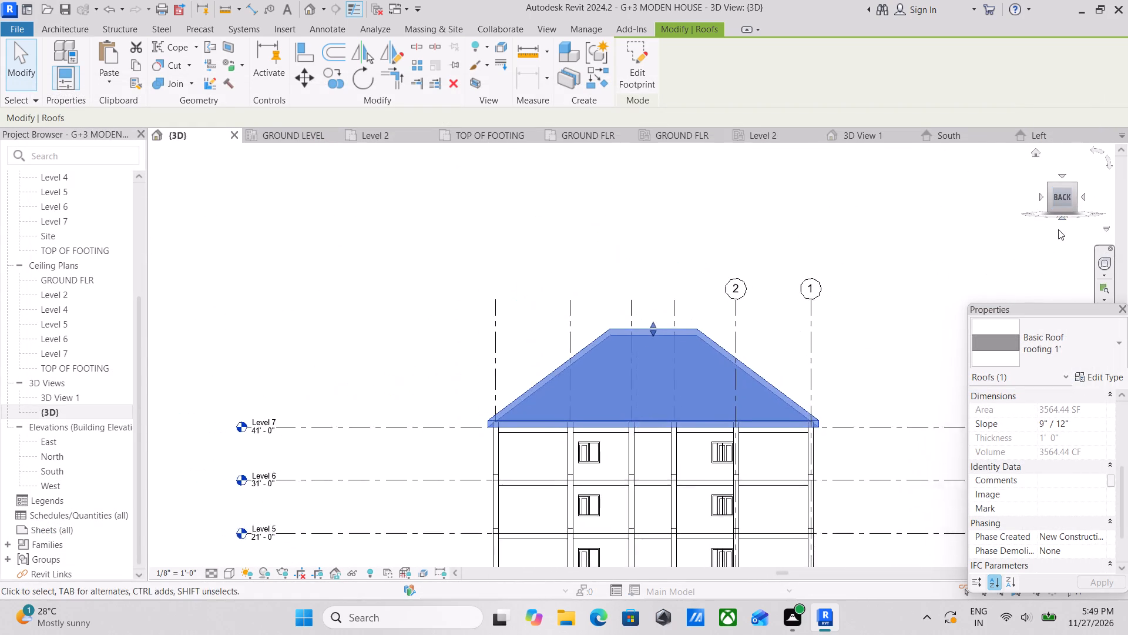
{"action": "left_click_drag", "start_coordinate": [631, 312], "coordinate": [630, 335]}
{"action": "scroll", "coordinate": [643, 340], "scroll_direction": "up", "scroll_amount": 1}
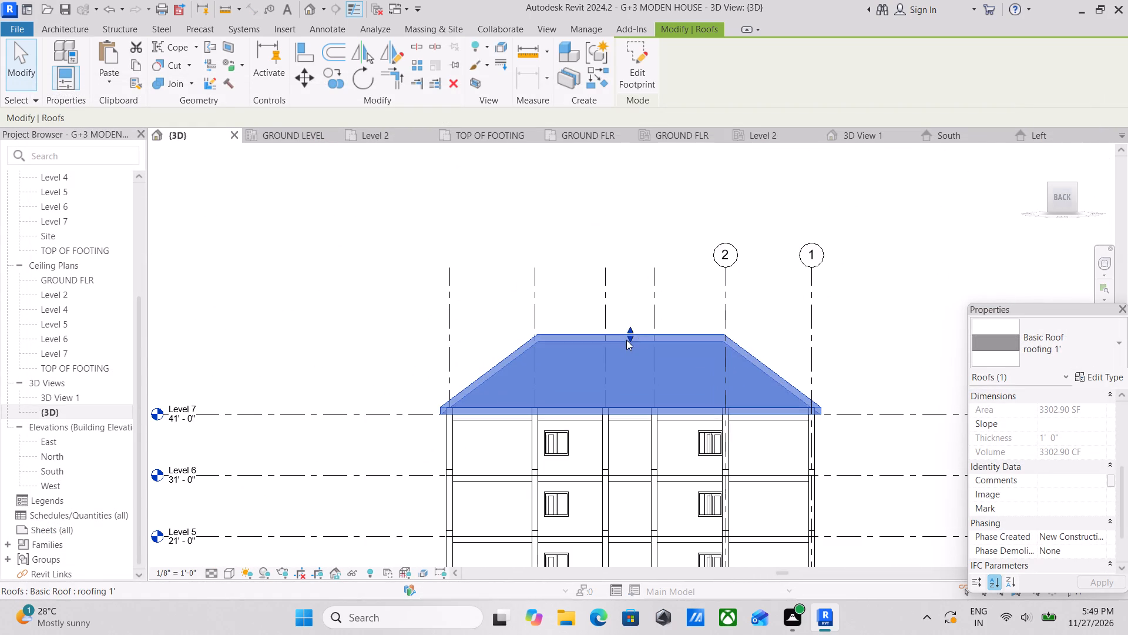
{"action": "left_click_drag", "start_coordinate": [627, 338], "coordinate": [629, 357]}
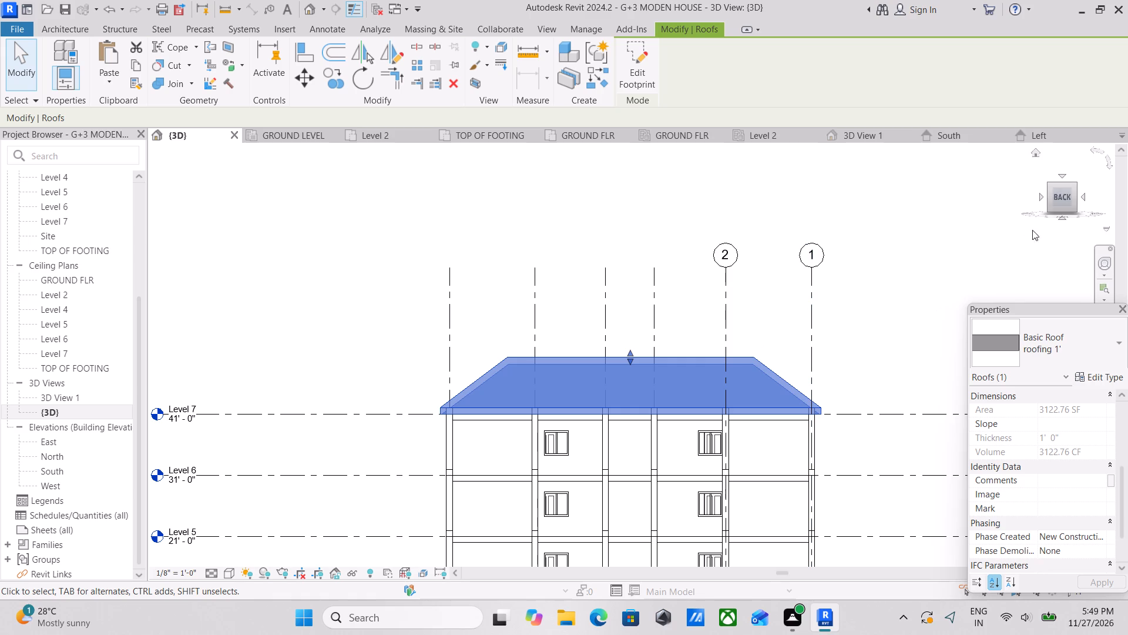
Raise the roof's ridge slightly with its shape handle in an angled 3D view.
{"action": "left_click", "coordinate": [1050, 185]}
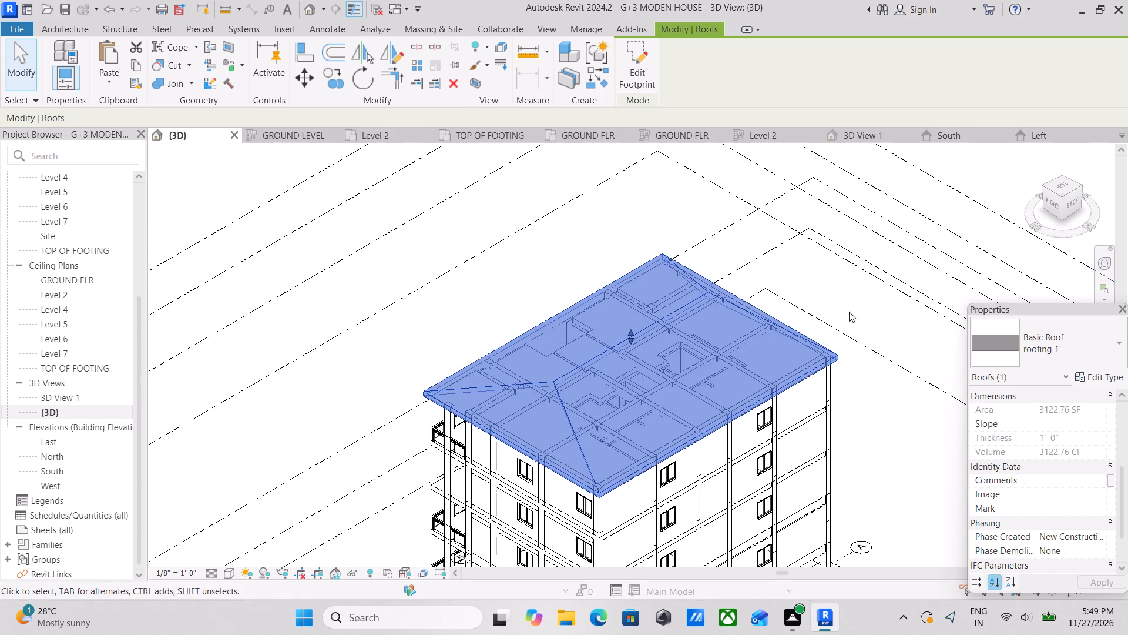
{"action": "middle_click_drag", "start_coordinate": [827, 326], "coordinate": [922, 322]}
{"action": "scroll", "coordinate": [821, 353], "scroll_direction": "up", "scroll_amount": 1}
{"action": "left_click_drag", "start_coordinate": [616, 322], "coordinate": [610, 319]}
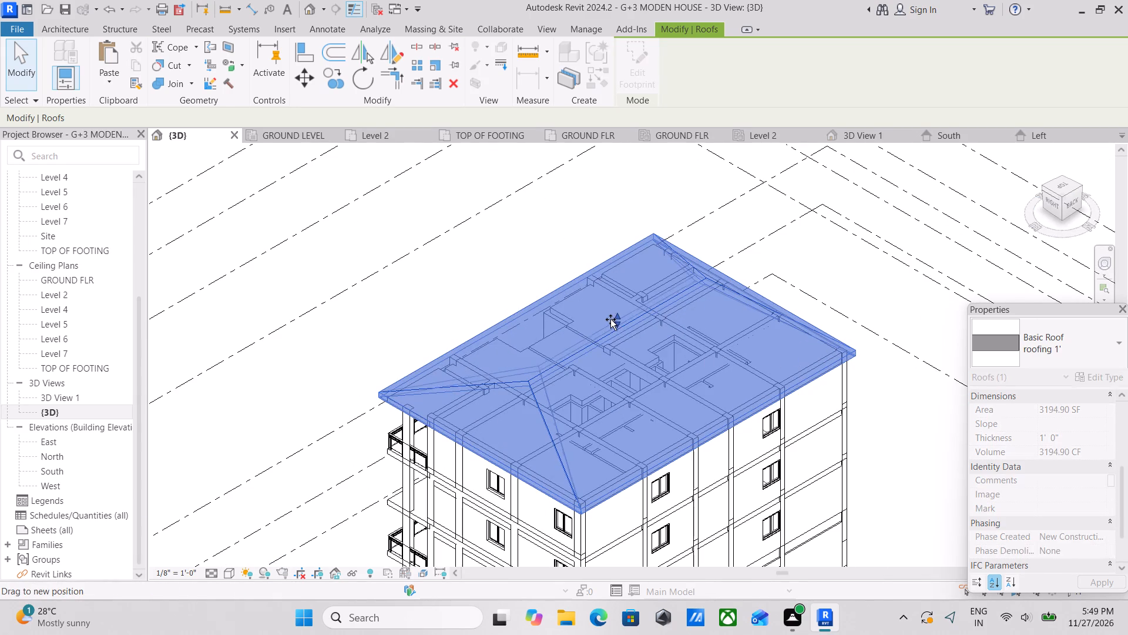
{"action": "left_click_drag", "start_coordinate": [610, 319], "coordinate": [611, 316]}
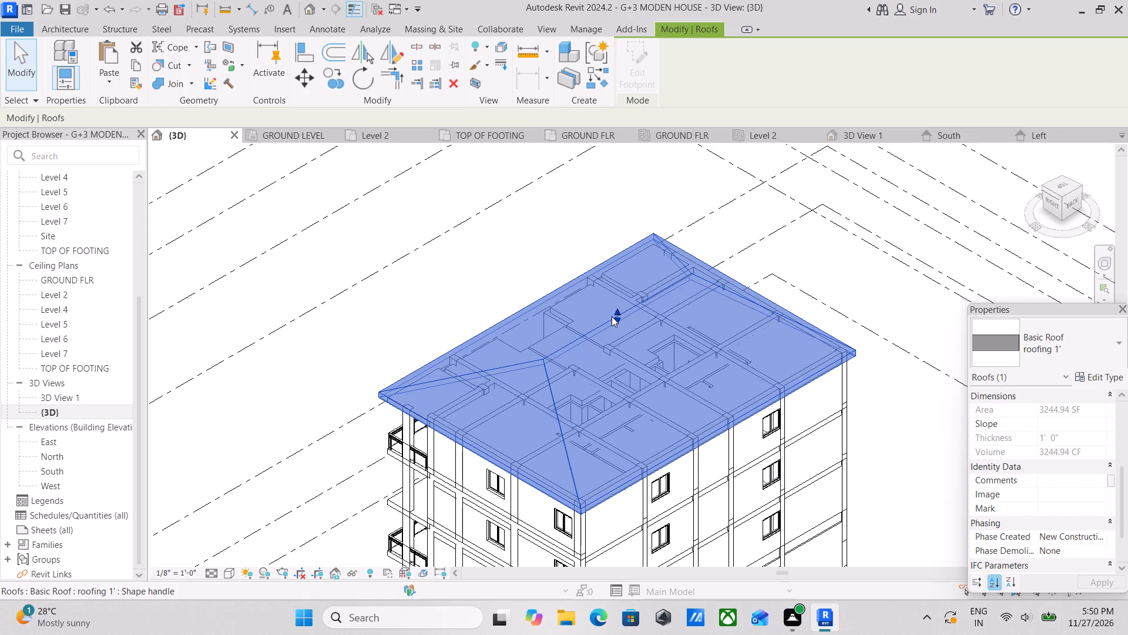
Examine the reshaped roof and its proportion to the building from several corner and angled 3D views.
{"action": "scroll", "coordinate": [612, 316], "scroll_direction": "down", "scroll_amount": 2}
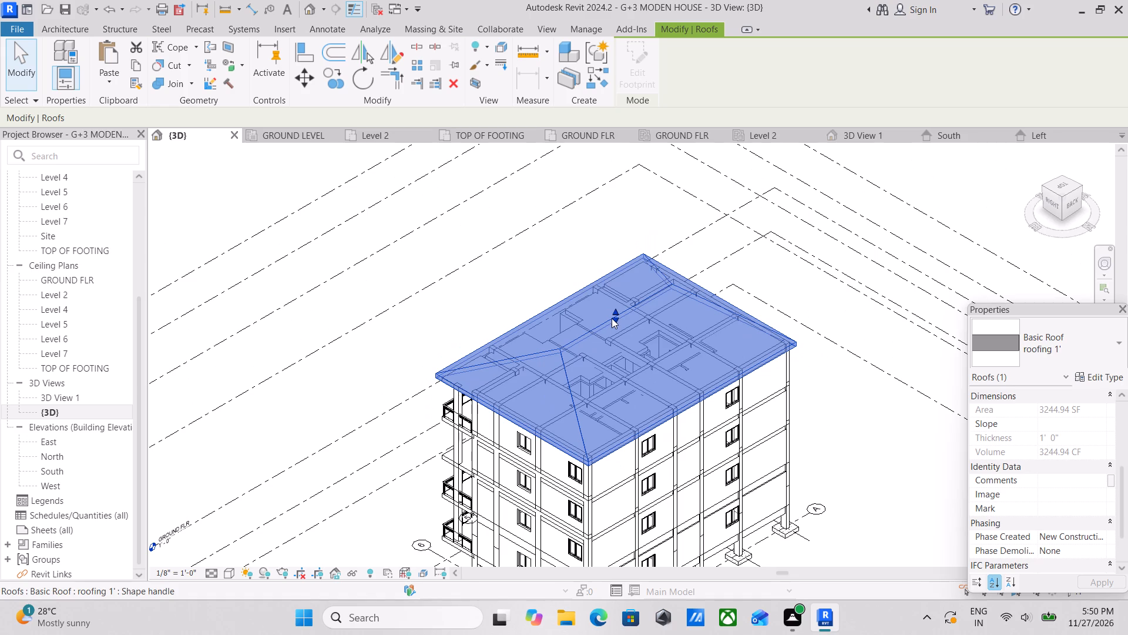
{"action": "left_click", "coordinate": [1060, 204]}
{"action": "middle_click_drag", "start_coordinate": [820, 313], "coordinate": [921, 330]}
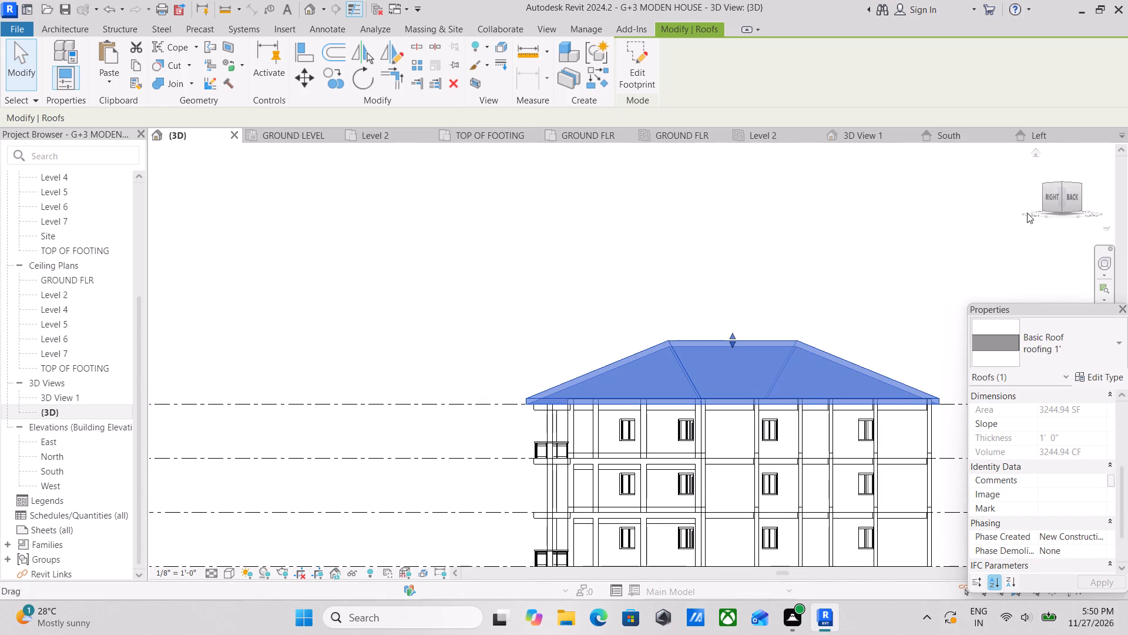
{"action": "left_click", "coordinate": [1063, 199]}
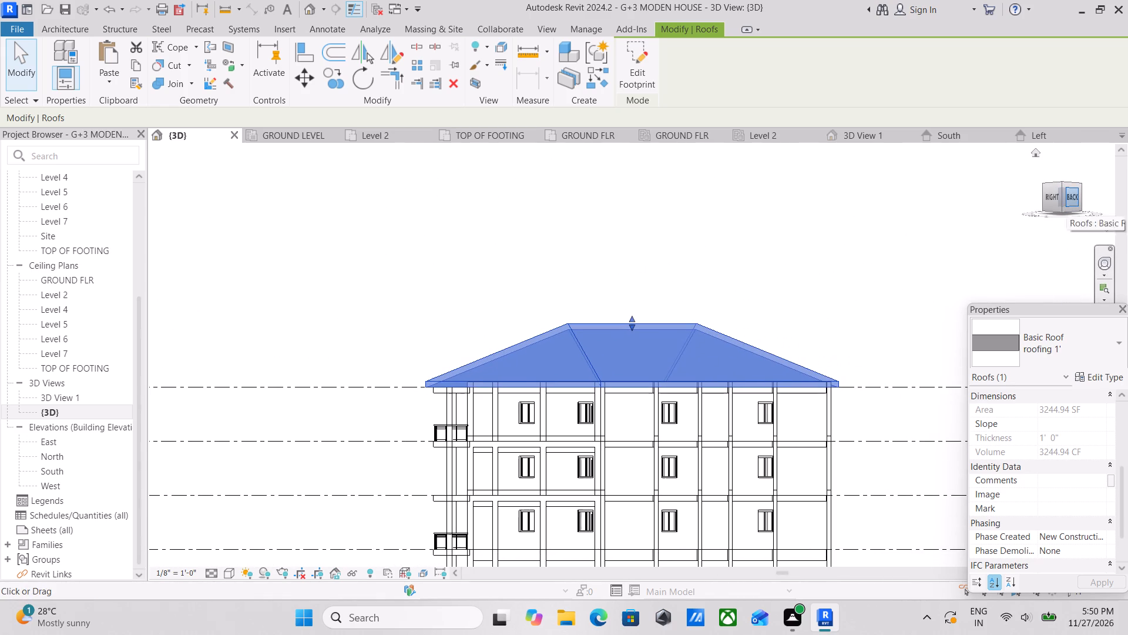
{"action": "left_click", "coordinate": [1042, 199]}
{"action": "middle_click_drag", "start_coordinate": [802, 337], "coordinate": [920, 314]}
{"action": "scroll", "coordinate": [771, 362], "scroll_direction": "down", "scroll_amount": 2}
{"action": "middle_click_drag", "start_coordinate": [772, 362], "coordinate": [862, 329]}
{"action": "middle_click_drag", "start_coordinate": [758, 384], "coordinate": [696, 349]}
{"action": "middle_click_drag", "start_coordinate": [839, 312], "coordinate": [859, 364]}
{"action": "left_click", "coordinate": [1059, 186]}
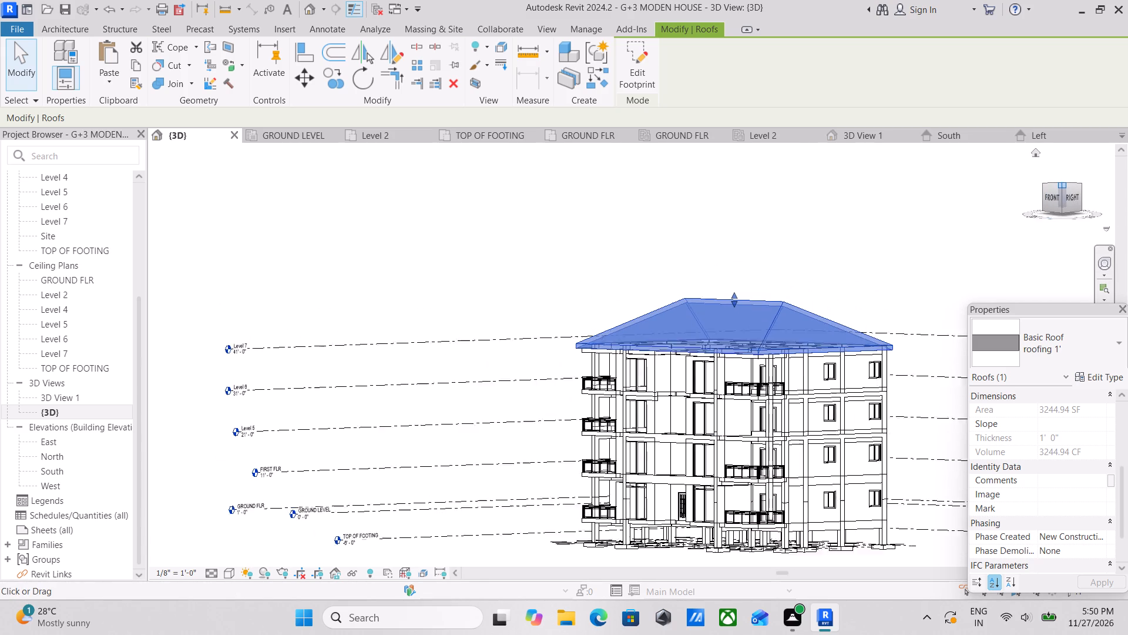
{"action": "middle_click_drag", "start_coordinate": [837, 370], "coordinate": [952, 236]}
{"action": "scroll", "coordinate": [783, 385], "scroll_direction": "down", "scroll_amount": 2}
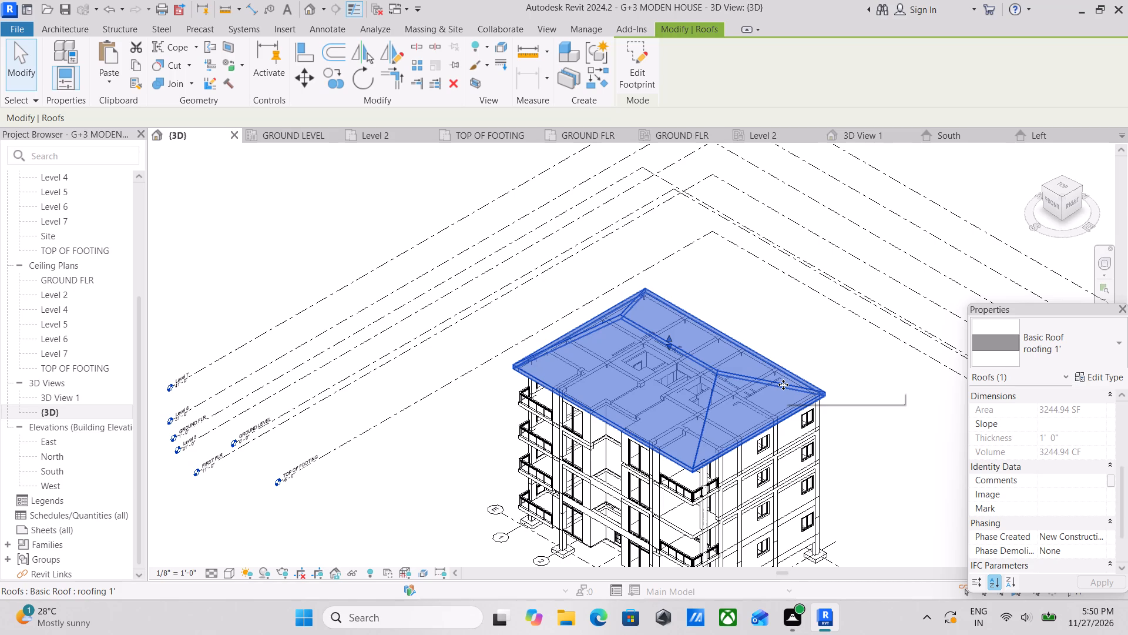
{"action": "scroll", "coordinate": [783, 385], "scroll_direction": "down", "scroll_amount": 1}
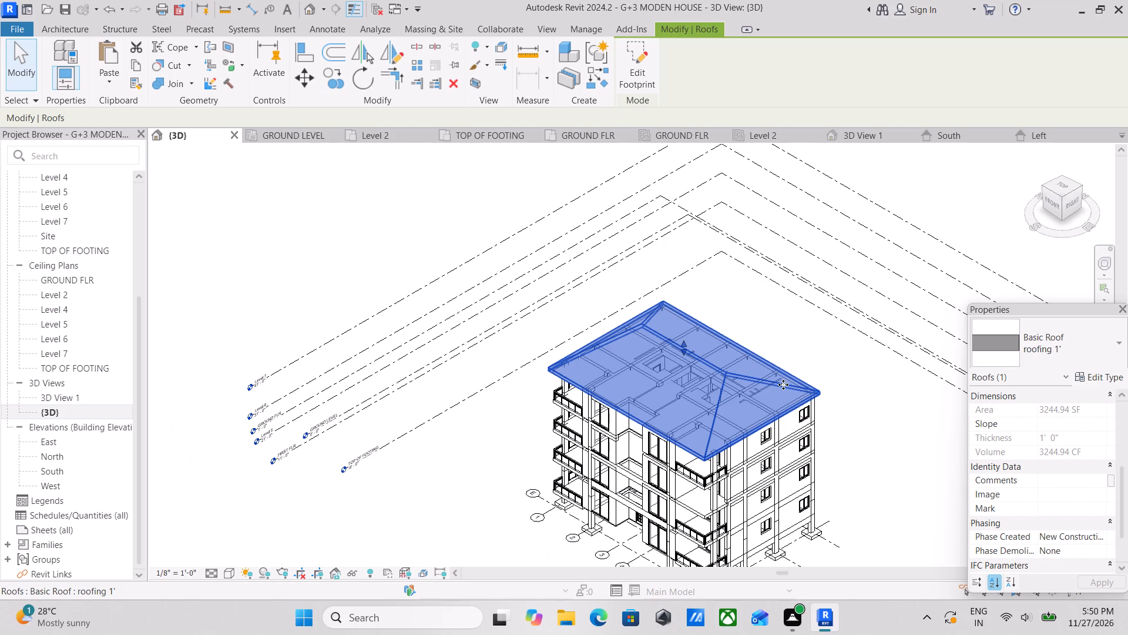
{"action": "scroll", "coordinate": [783, 385], "scroll_direction": "up", "scroll_amount": 2}
{"action": "scroll", "coordinate": [783, 385], "scroll_direction": "down", "scroll_amount": 3}
{"action": "scroll", "coordinate": [783, 385], "scroll_direction": "up", "scroll_amount": 2}
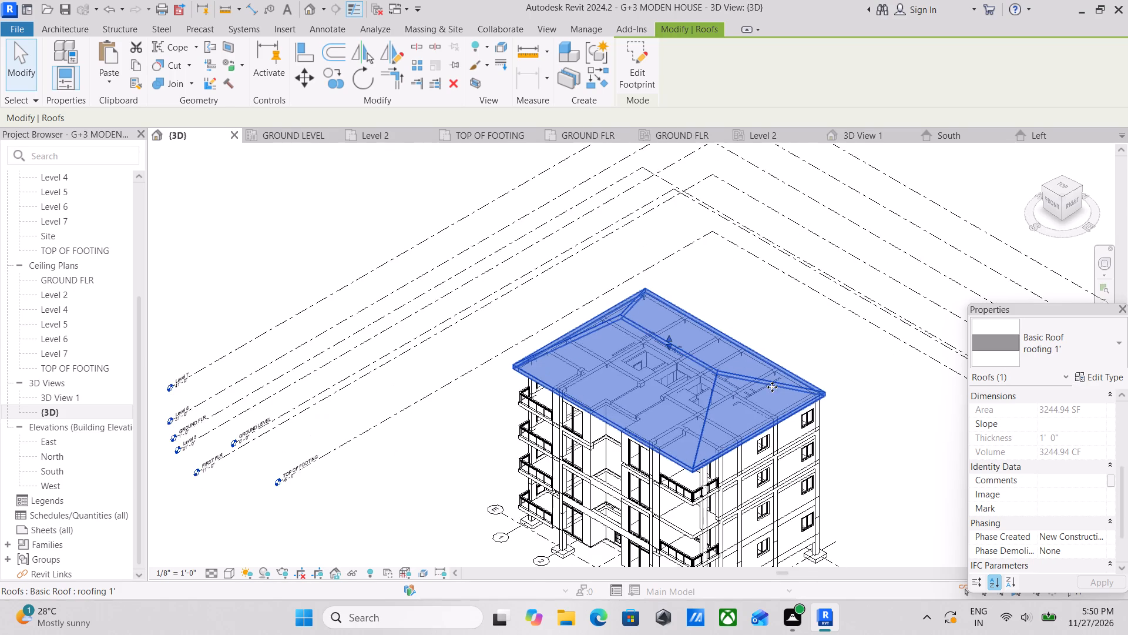
{"action": "scroll", "coordinate": [772, 387], "scroll_direction": "up", "scroll_amount": 2}
{"action": "middle_click_drag", "start_coordinate": [746, 409], "coordinate": [815, 309]}
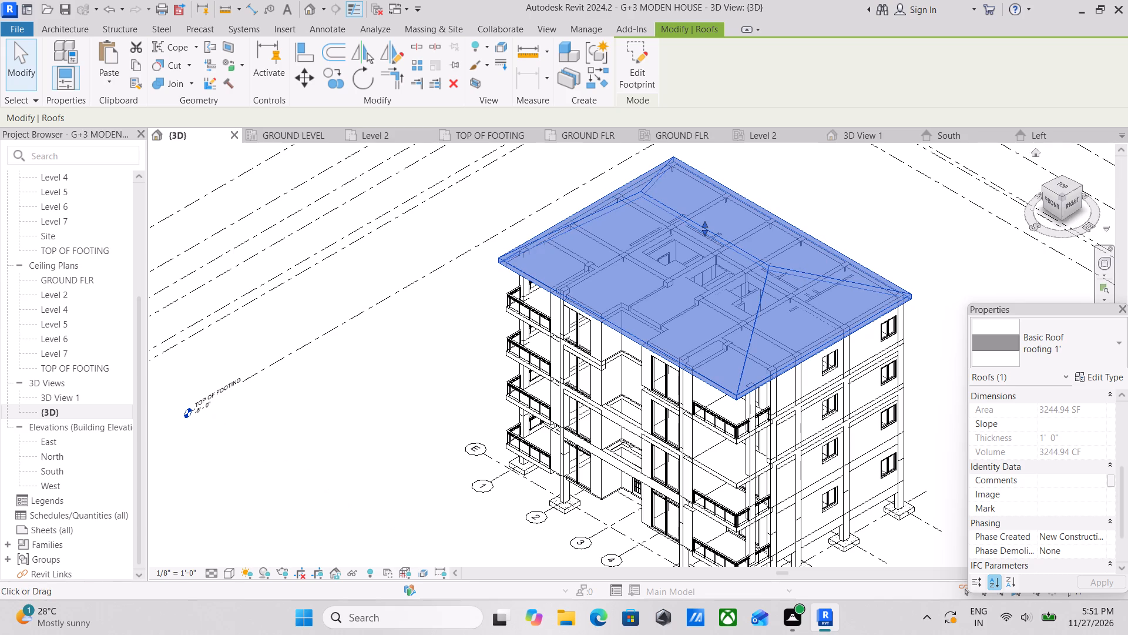
Lower the roof's ridge slightly with its shape handle in the right view.
{"action": "left_click", "coordinate": [1072, 205]}
{"action": "scroll", "coordinate": [677, 244], "scroll_direction": "up", "scroll_amount": 2}
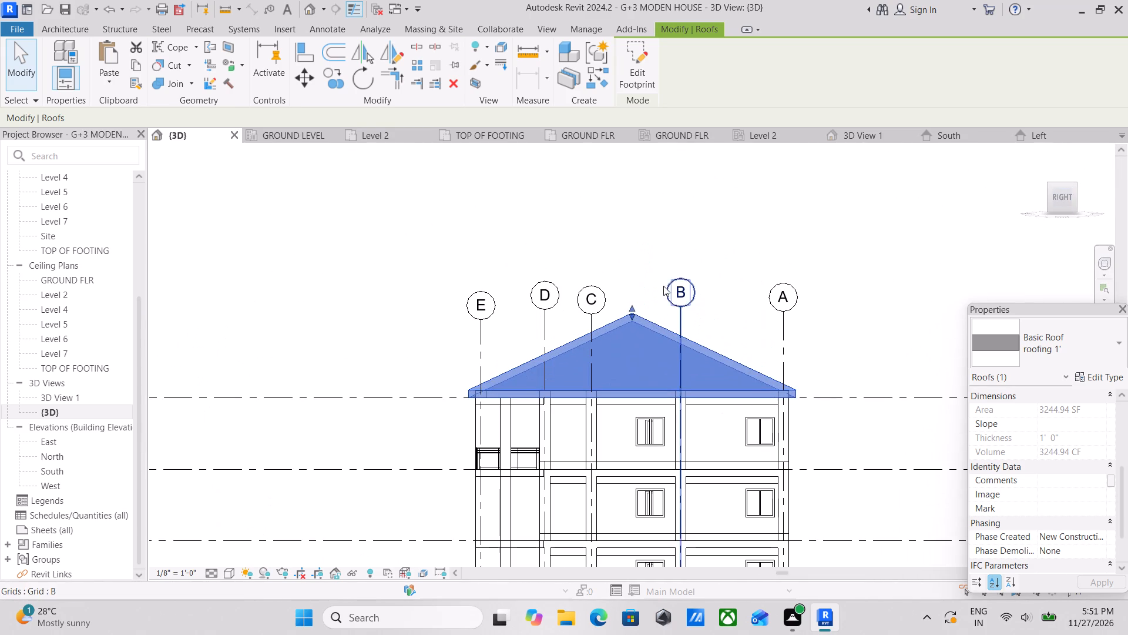
{"action": "left_click_drag", "start_coordinate": [629, 313], "coordinate": [632, 324]}
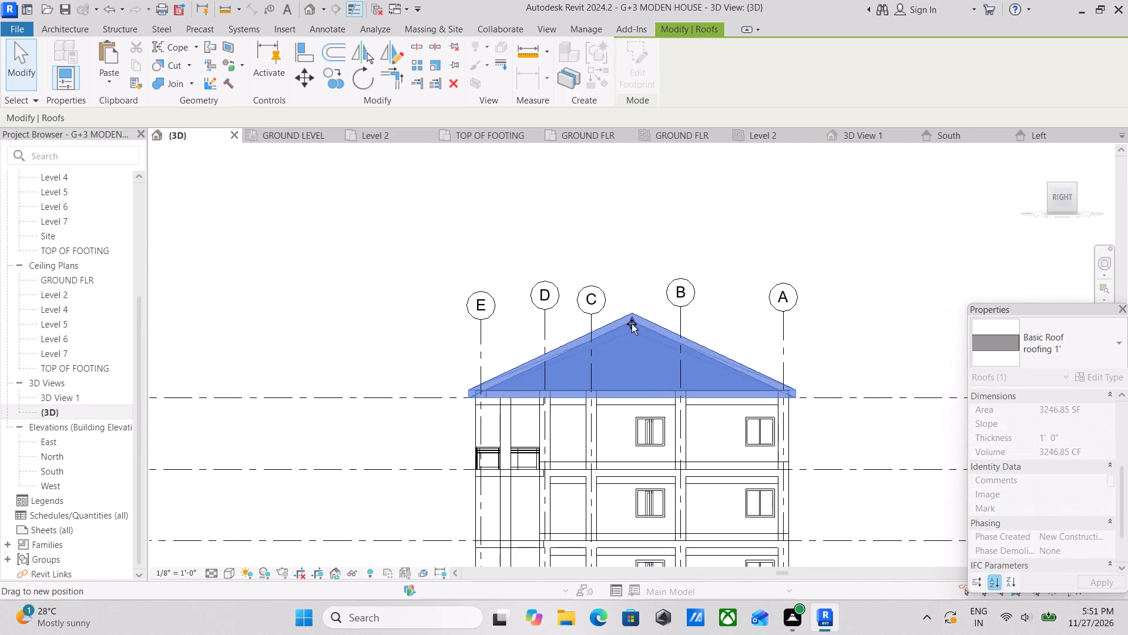
{"action": "left_click_drag", "start_coordinate": [632, 324], "coordinate": [634, 325]}
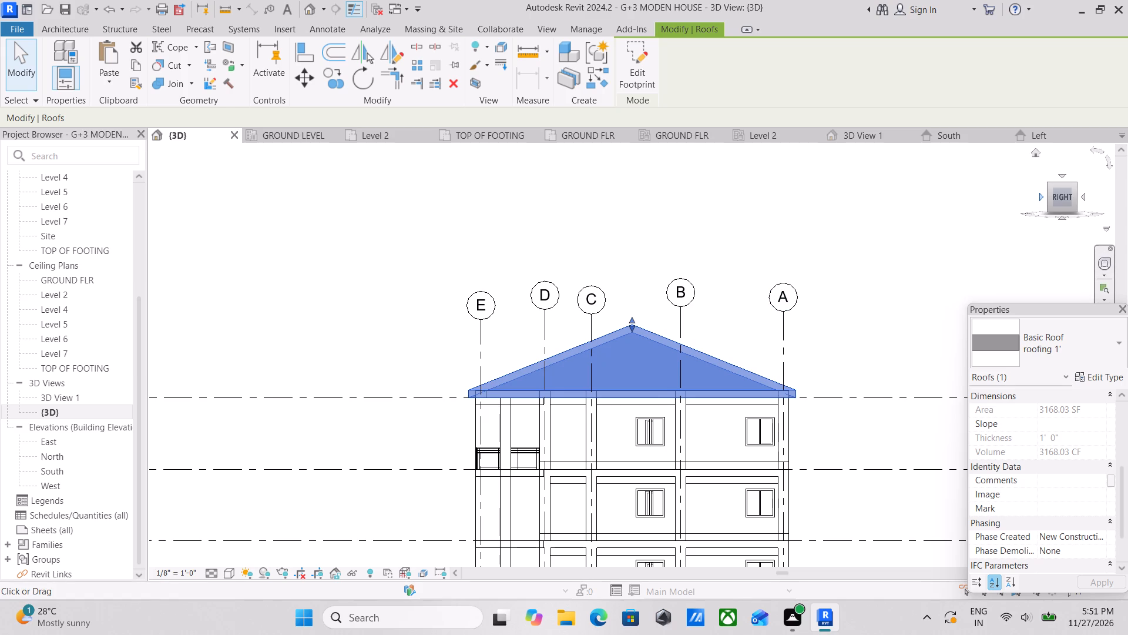
Examine the whole building and its roof in the front view, then deselect the roof.
{"action": "left_click", "coordinate": [1048, 198]}
{"action": "scroll", "coordinate": [543, 450], "scroll_direction": "up", "scroll_amount": 2}
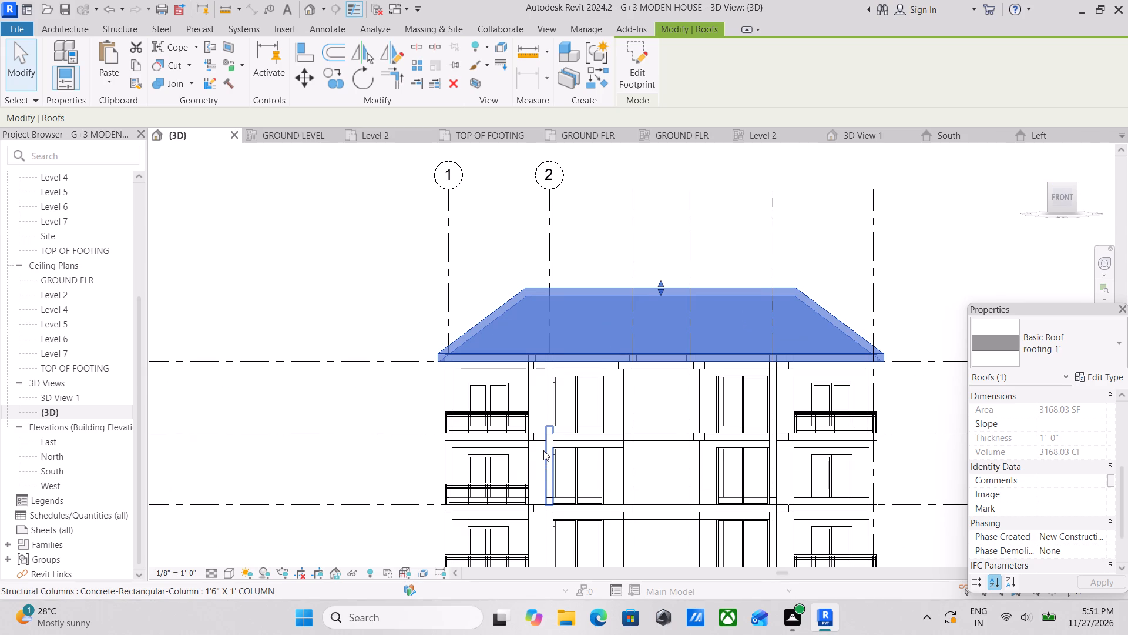
{"action": "scroll", "coordinate": [616, 441], "scroll_direction": "down", "scroll_amount": 1}
{"action": "scroll", "coordinate": [565, 634], "scroll_direction": "up", "scroll_amount": 2}
{"action": "scroll", "coordinate": [599, 416], "scroll_direction": "down", "scroll_amount": 1}
{"action": "middle_click_drag", "start_coordinate": [599, 416], "coordinate": [612, 252]}
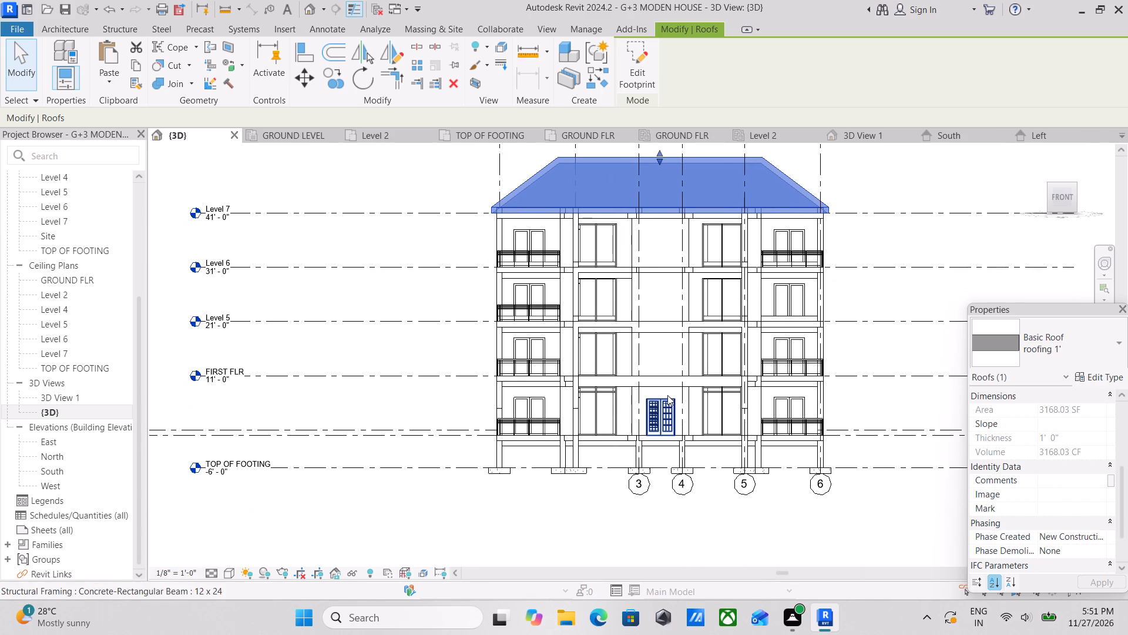
{"action": "middle_click_drag", "start_coordinate": [666, 340], "coordinate": [670, 387]}
{"action": "scroll", "coordinate": [670, 387], "scroll_direction": "up", "scroll_amount": 1}
{"action": "key", "text": "Escape"}
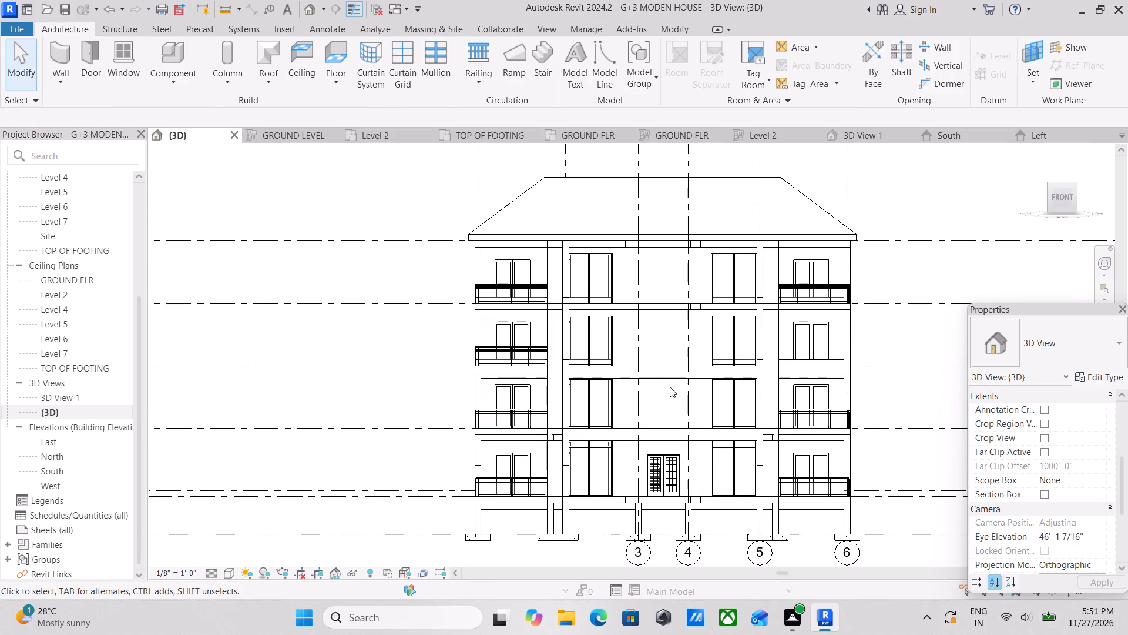
{"action": "key", "text": "Escape"}
Start a new window and duplicate the type WINDOWS 4' X 4' of family w2.0001 as "window 4' x 6'".
{"action": "type", "text": "wn"}
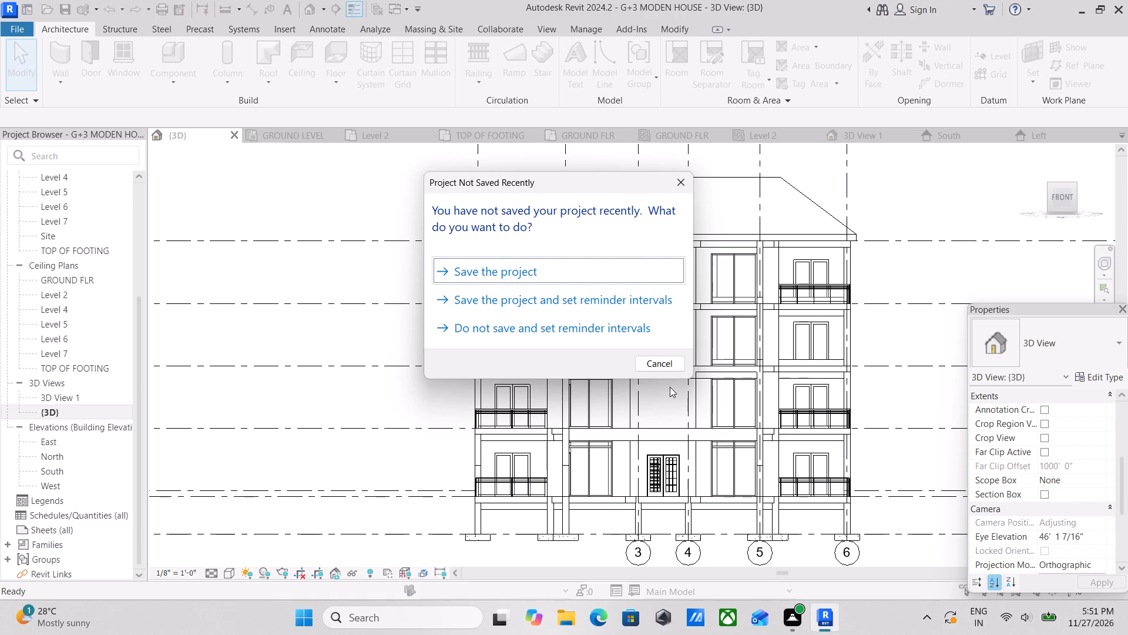
{"action": "left_click", "coordinate": [683, 176]}
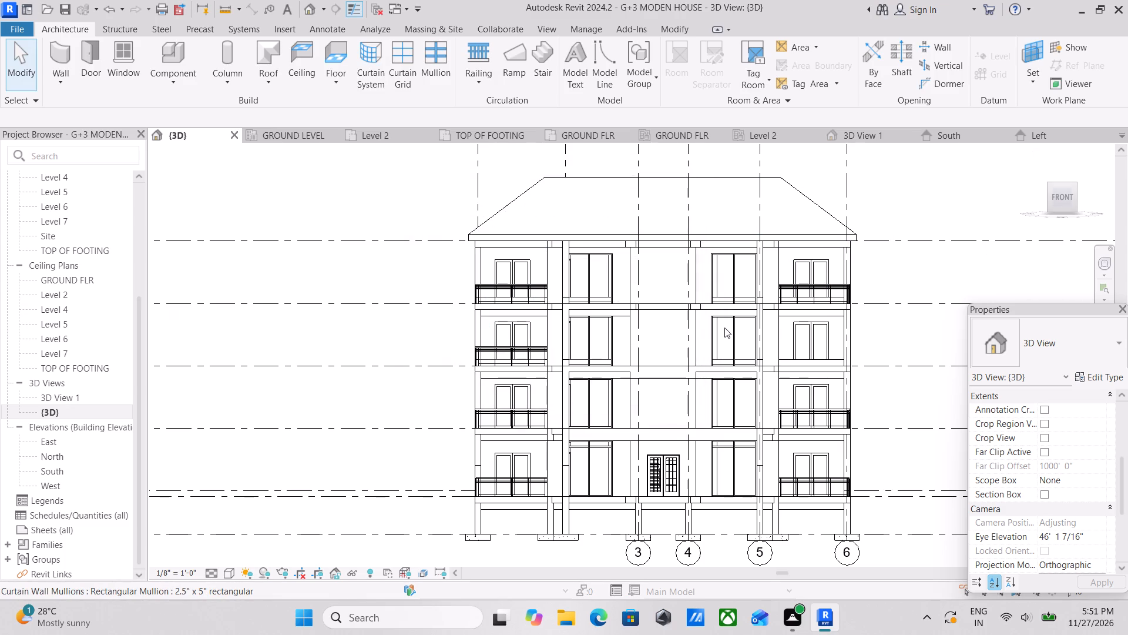
{"action": "type", "text": "wn"}
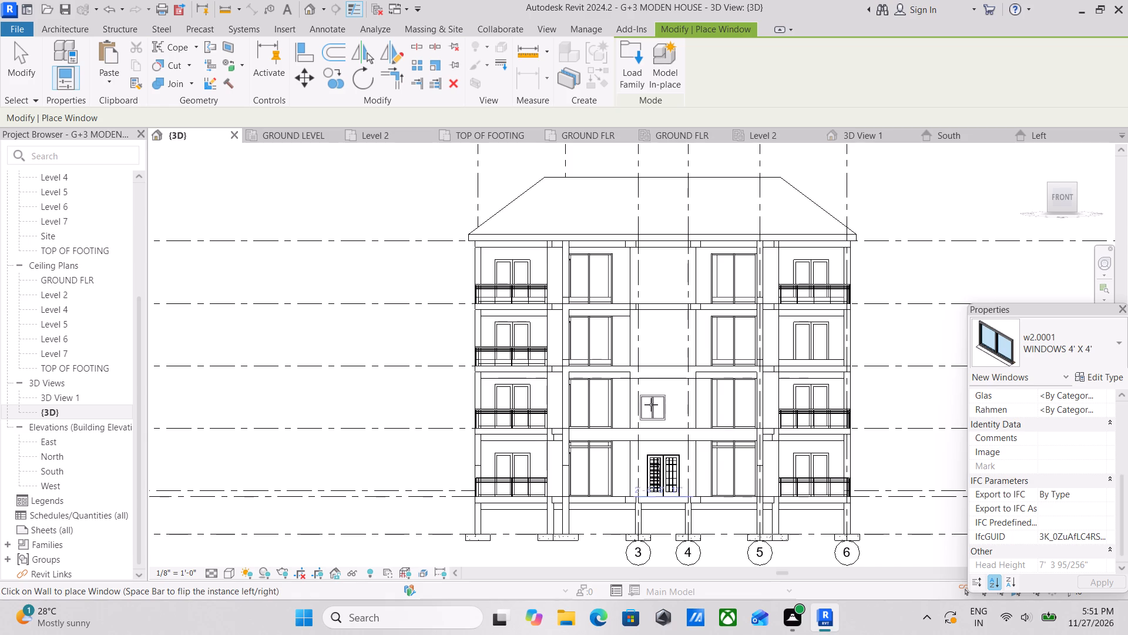
{"action": "scroll", "coordinate": [651, 403], "scroll_direction": "up", "scroll_amount": 3}
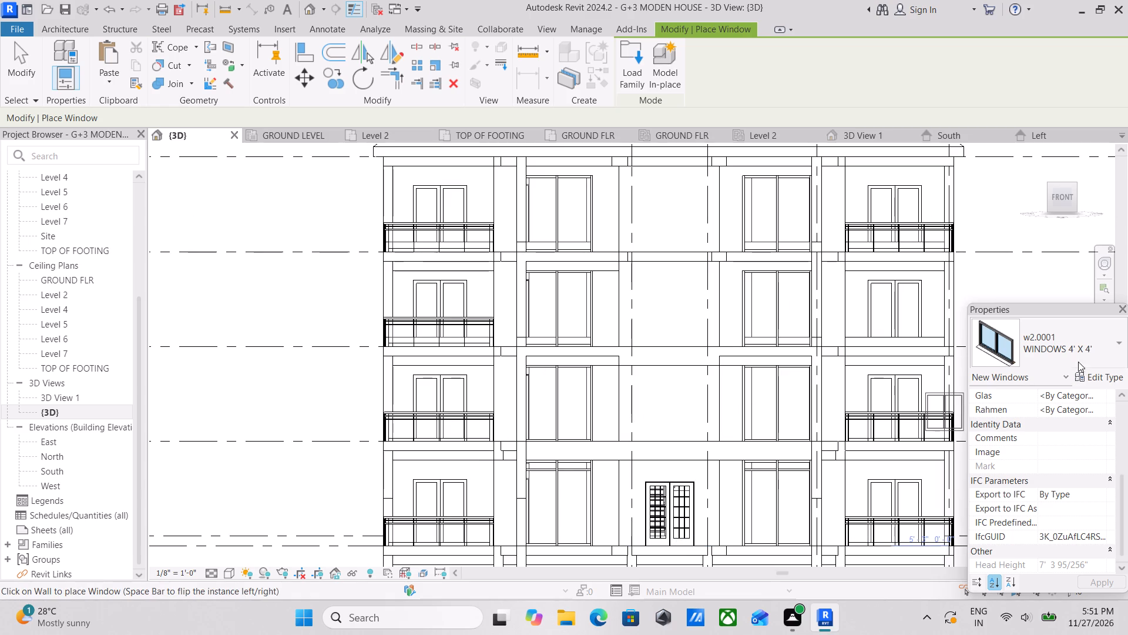
{"action": "left_click", "coordinate": [1108, 377]}
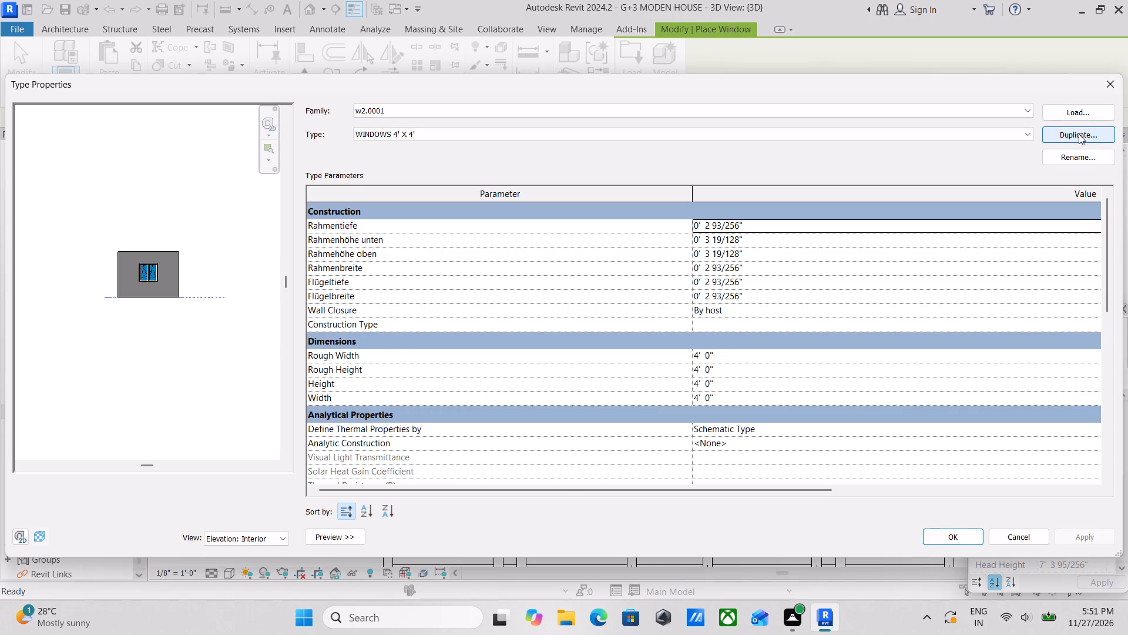
{"action": "left_click", "coordinate": [1078, 135]}
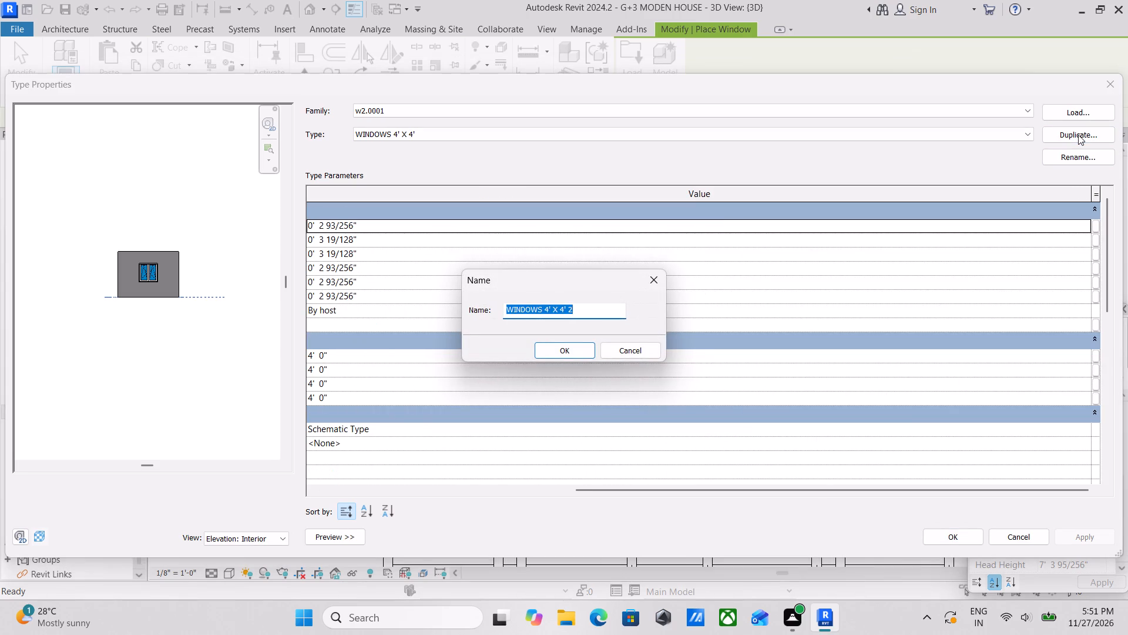
{"action": "type", "text": "window"}
{"action": "key", "text": "space"}
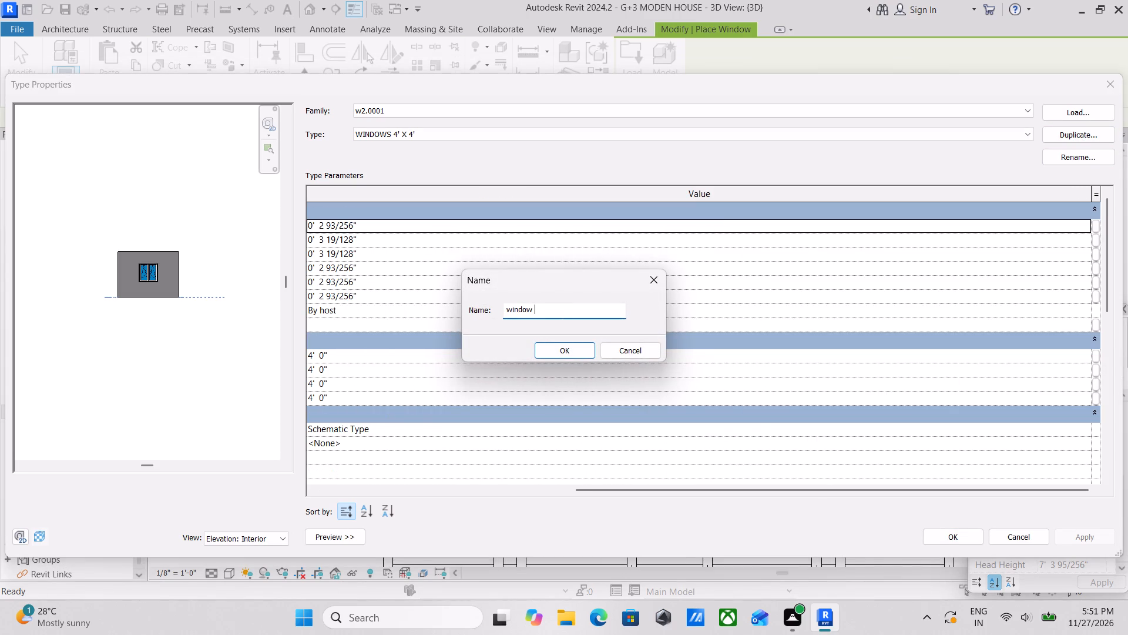
{"action": "key", "text": "4"}
{"action": "type", "text": "' xx"}
{"action": "key", "text": "BackSpace"}
{"action": "key", "text": "space"}
{"action": "type", "text": "6'"}
{"action": "scroll", "coordinate": [1045, 136], "scroll_direction": "down", "scroll_amount": 1}
{"action": "left_click", "coordinate": [562, 351]}
Set the Rough Width of the type window 4' x 6' to 6' and apply it.
{"action": "middle_click_drag", "start_coordinate": [639, 287], "coordinate": [796, 276]}
{"action": "middle_click_drag", "start_coordinate": [857, 279], "coordinate": [632, 278]}
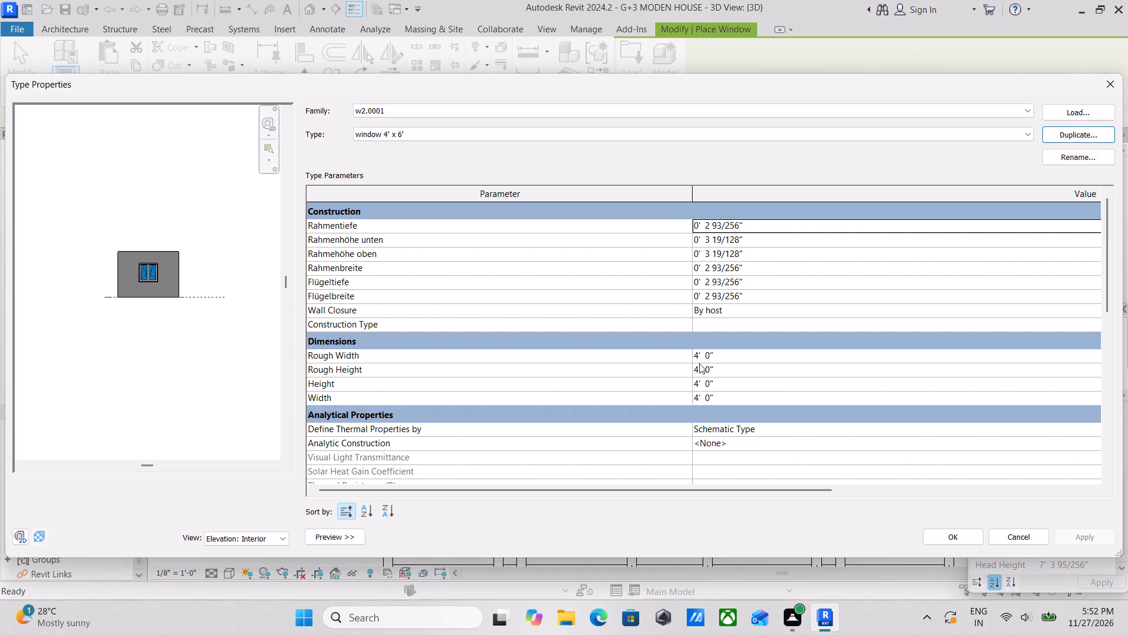
{"action": "left_click", "coordinate": [756, 353]}
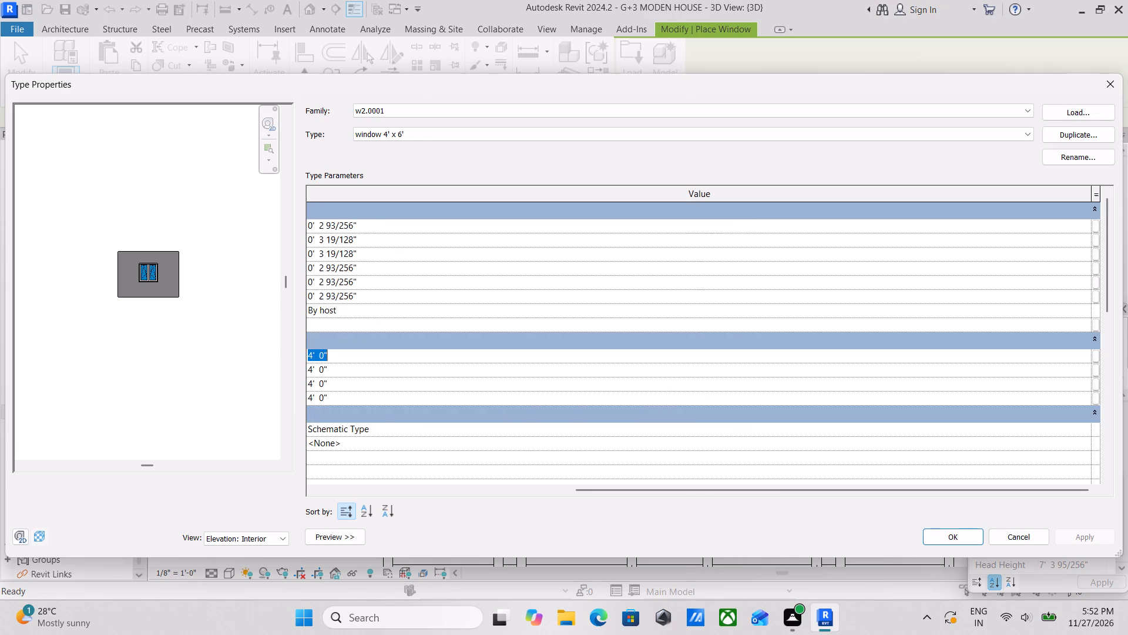
{"action": "type", "text": "6'"}
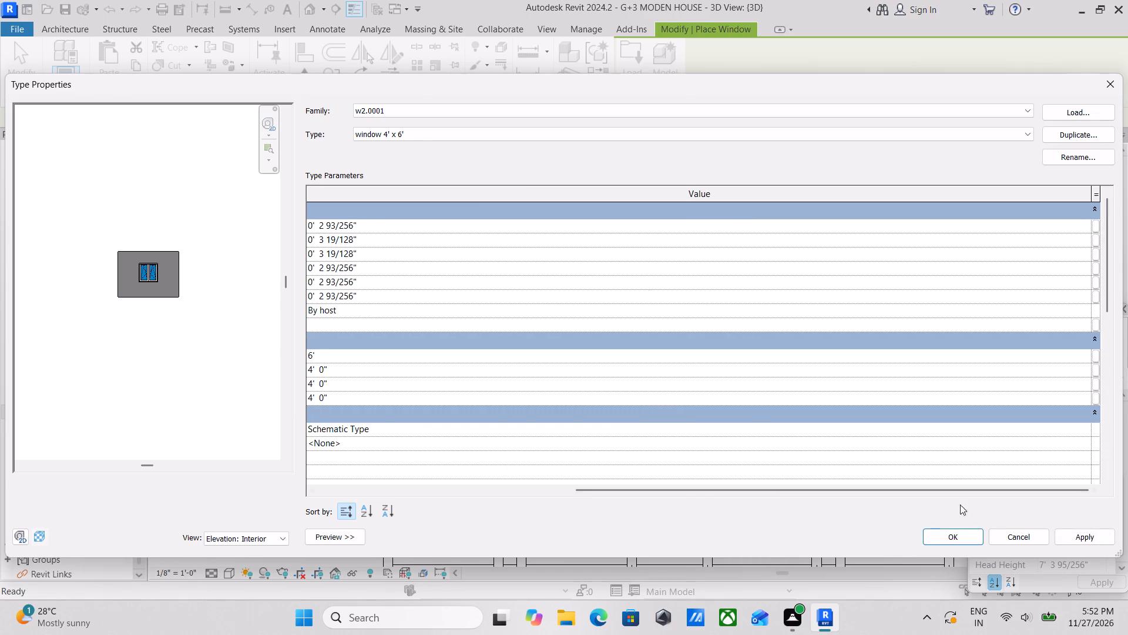
{"action": "left_click", "coordinate": [1090, 537]}
{"action": "left_click", "coordinate": [944, 537]}
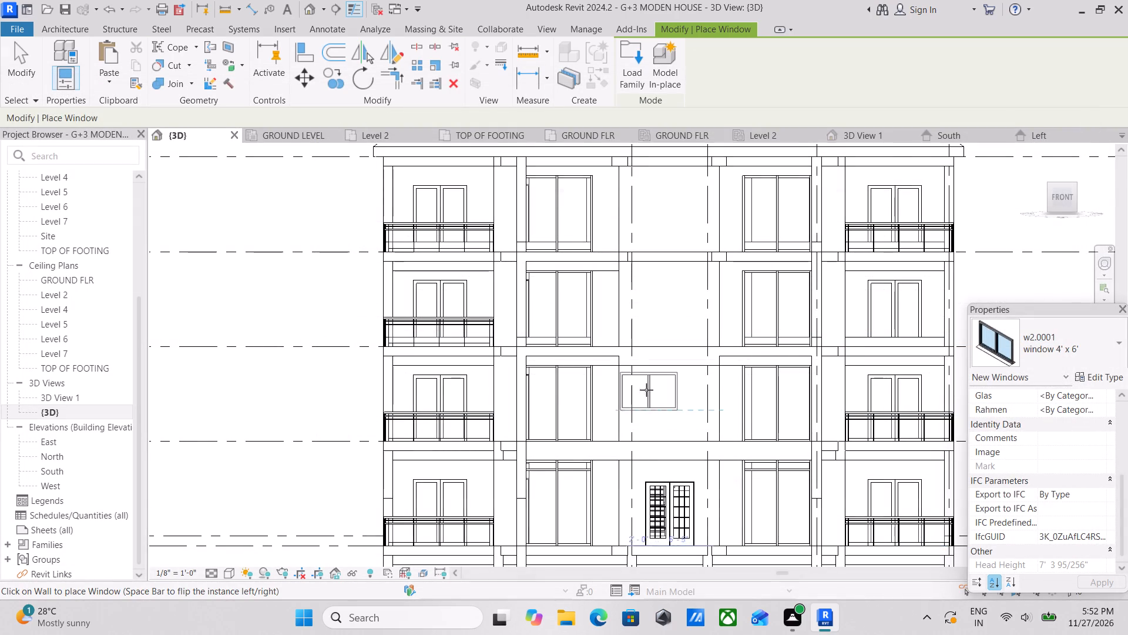
Place a window 4' x 6' midway between grids 3 and 4 on each of the three floors above the entrance door.
{"action": "scroll", "coordinate": [646, 390], "scroll_direction": "up", "scroll_amount": 3}
{"action": "middle_click_drag", "start_coordinate": [681, 406], "coordinate": [694, 432]}
{"action": "scroll", "coordinate": [694, 432], "scroll_direction": "down", "scroll_amount": 2}
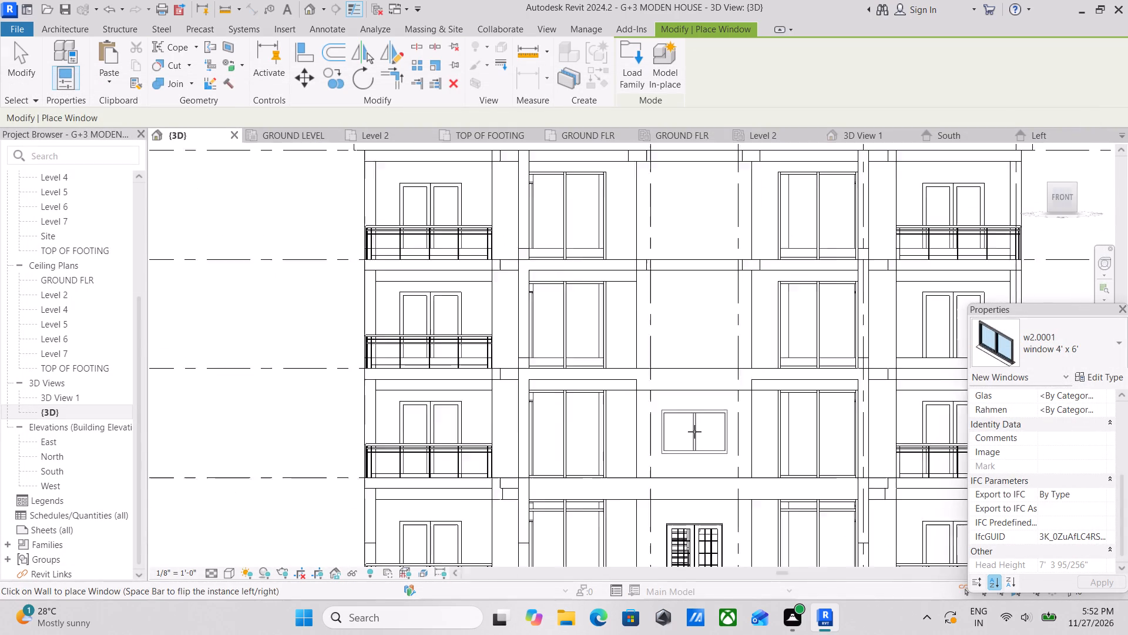
{"action": "scroll", "coordinate": [694, 432], "scroll_direction": "down", "scroll_amount": 1}
{"action": "left_click", "coordinate": [696, 436]}
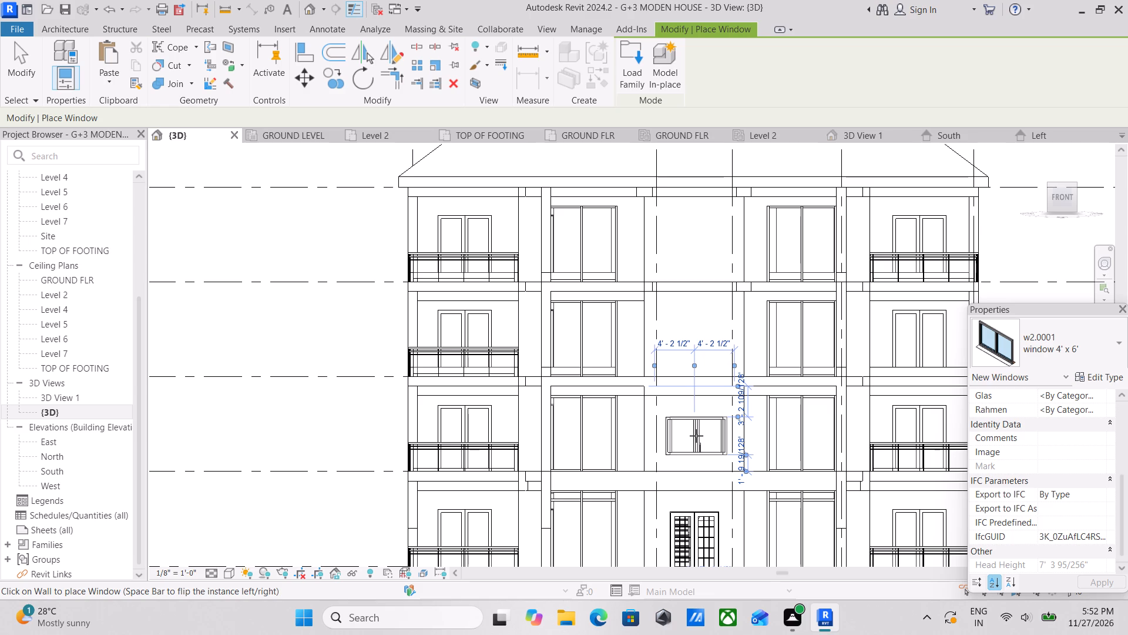
{"action": "scroll", "coordinate": [691, 319], "scroll_direction": "up", "scroll_amount": 3}
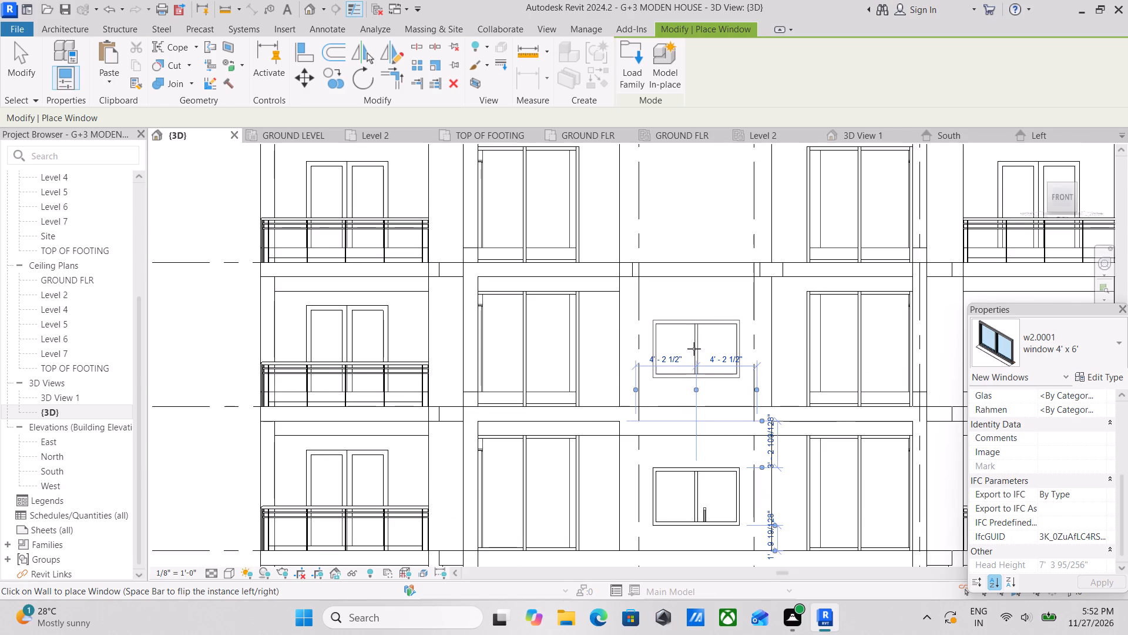
{"action": "scroll", "coordinate": [694, 349], "scroll_direction": "down", "scroll_amount": 1}
{"action": "middle_click_drag", "start_coordinate": [694, 349], "coordinate": [697, 378]}
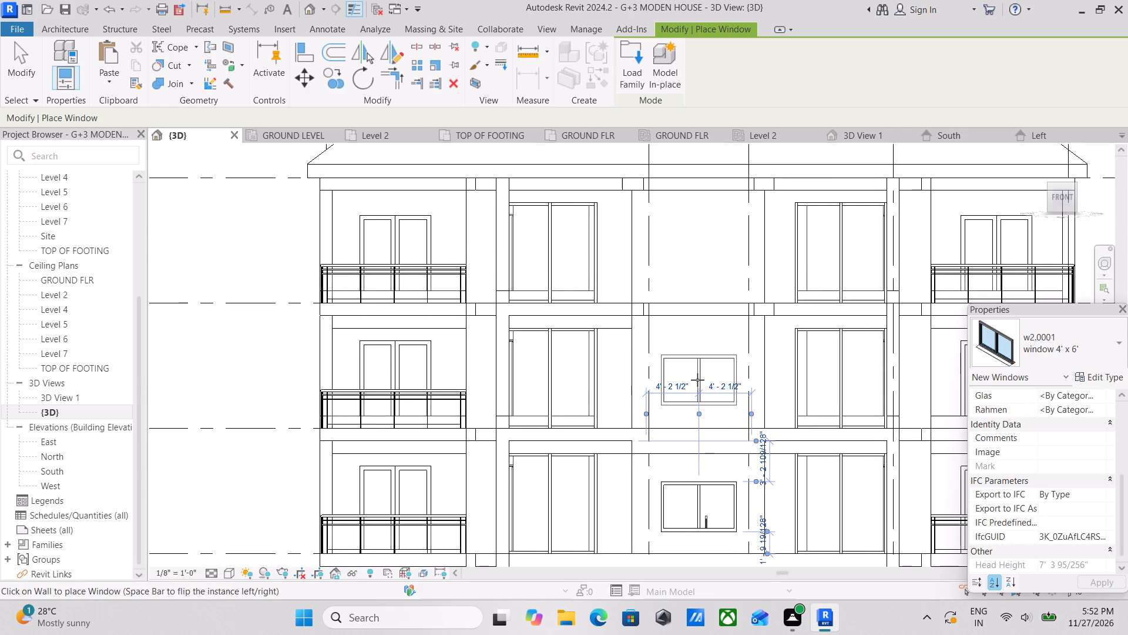
{"action": "left_click", "coordinate": [697, 380]}
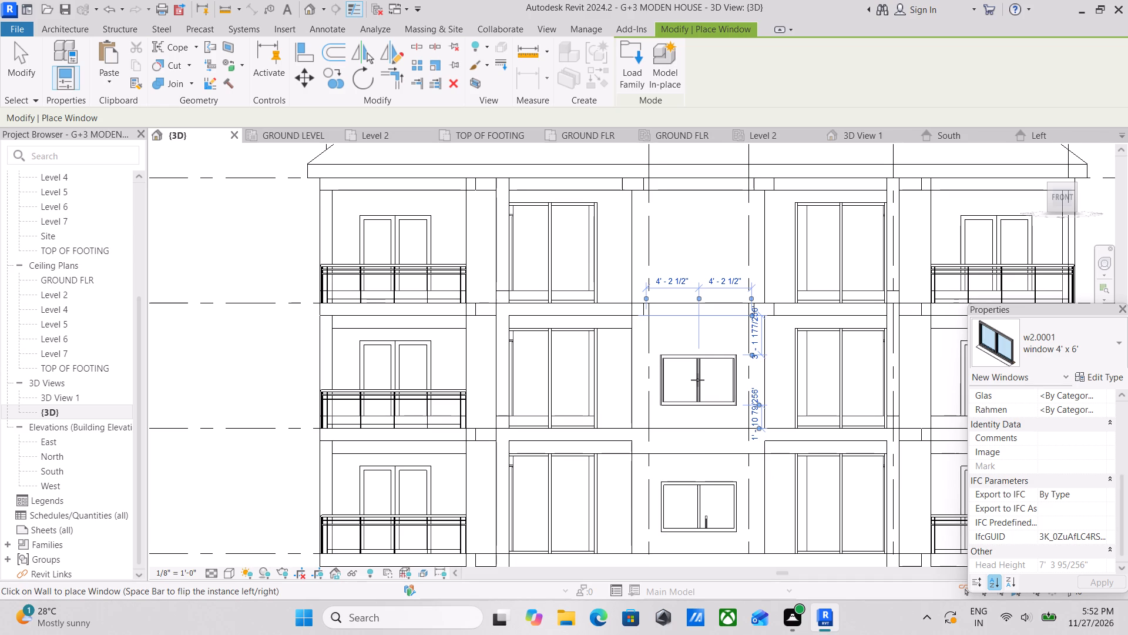
{"action": "scroll", "coordinate": [697, 380], "scroll_direction": "down", "scroll_amount": 1}
{"action": "middle_click_drag", "start_coordinate": [697, 380], "coordinate": [700, 430]}
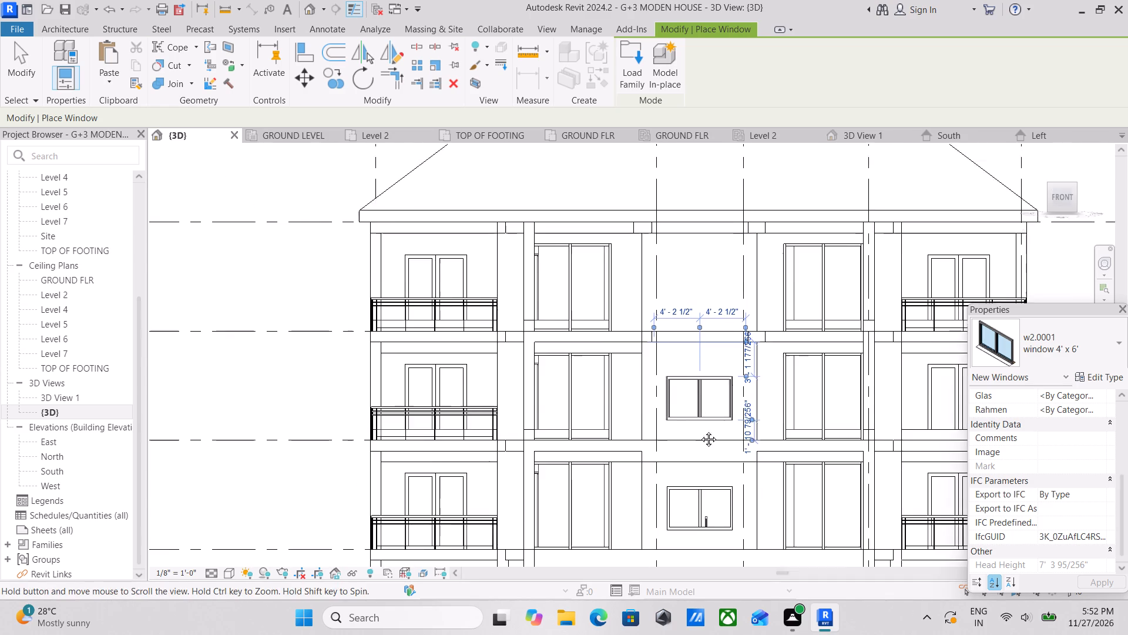
{"action": "middle_click_drag", "start_coordinate": [700, 430], "coordinate": [700, 456]}
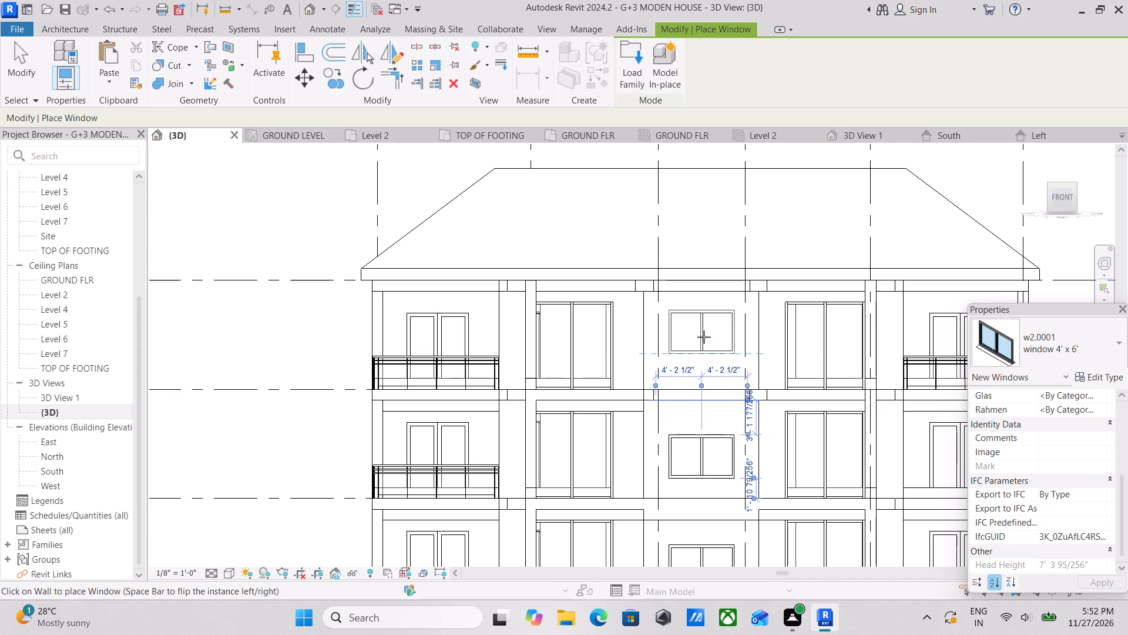
{"action": "left_click", "coordinate": [704, 337]}
{"action": "scroll", "coordinate": [699, 338], "scroll_direction": "down", "scroll_amount": 2}
{"action": "middle_click_drag", "start_coordinate": [699, 338], "coordinate": [709, 270]}
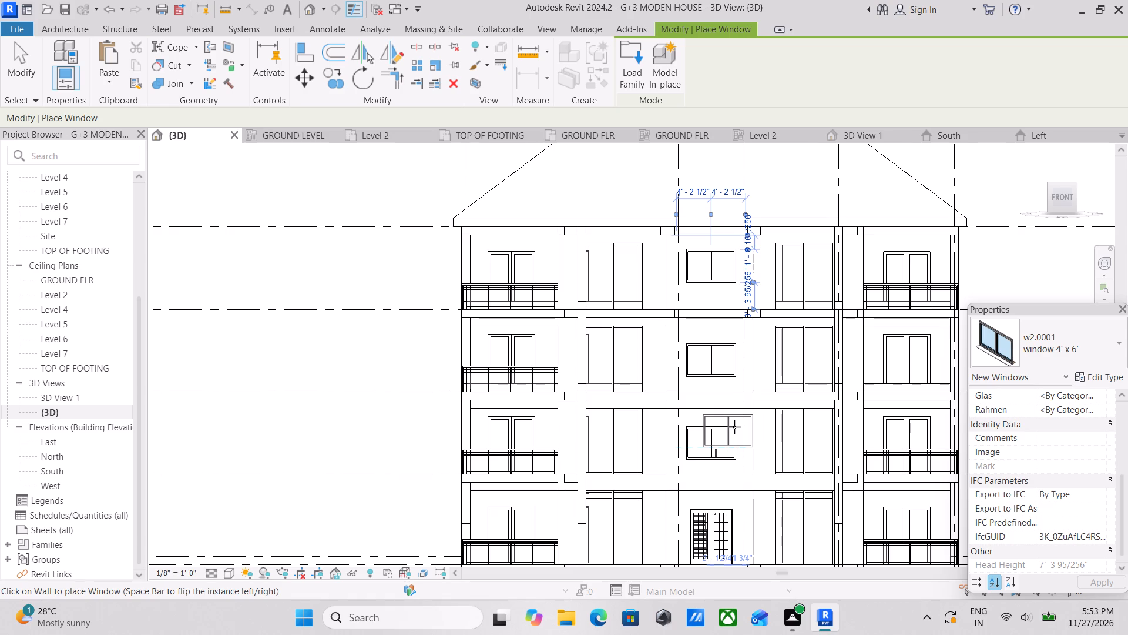
{"action": "key", "text": "Escape"}
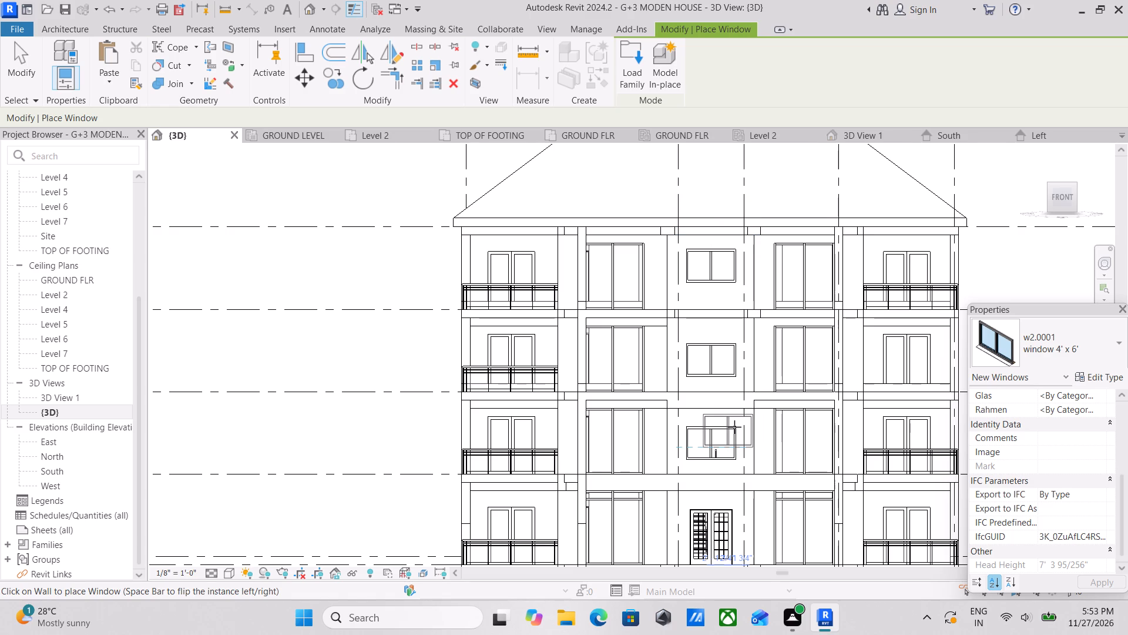
{"action": "key", "text": "Escape"}
{"action": "key", "text": "Escape"}
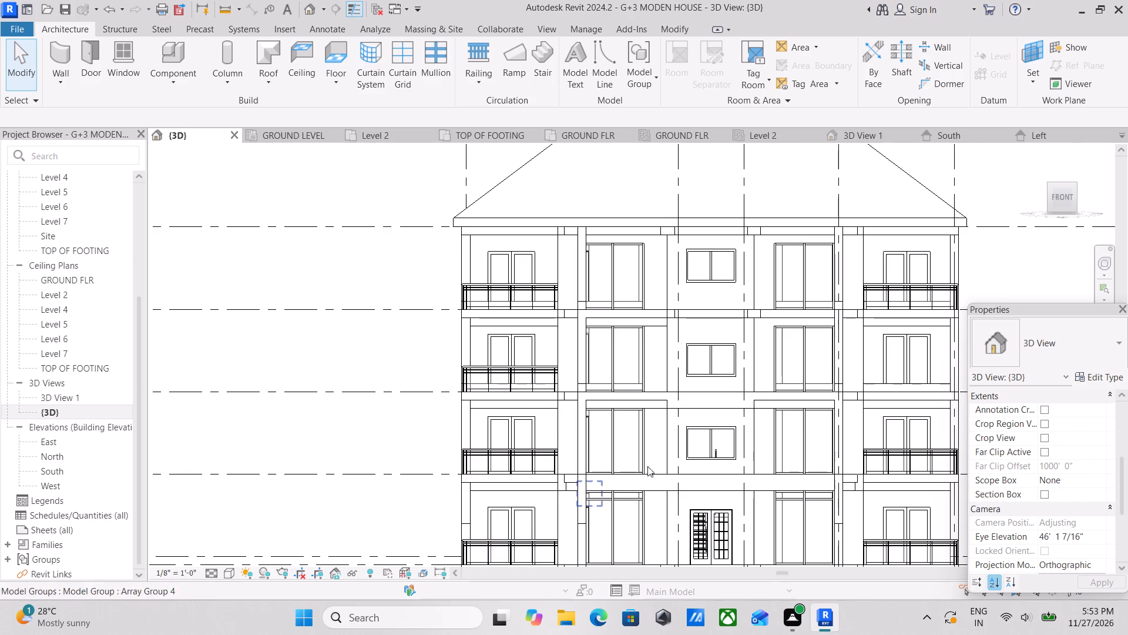
Set the sill height of the central FIRST FLR window, directly above the entrance, to 2'.
{"action": "scroll", "coordinate": [656, 462], "scroll_direction": "up", "scroll_amount": 3}
{"action": "left_click", "coordinate": [770, 413]}
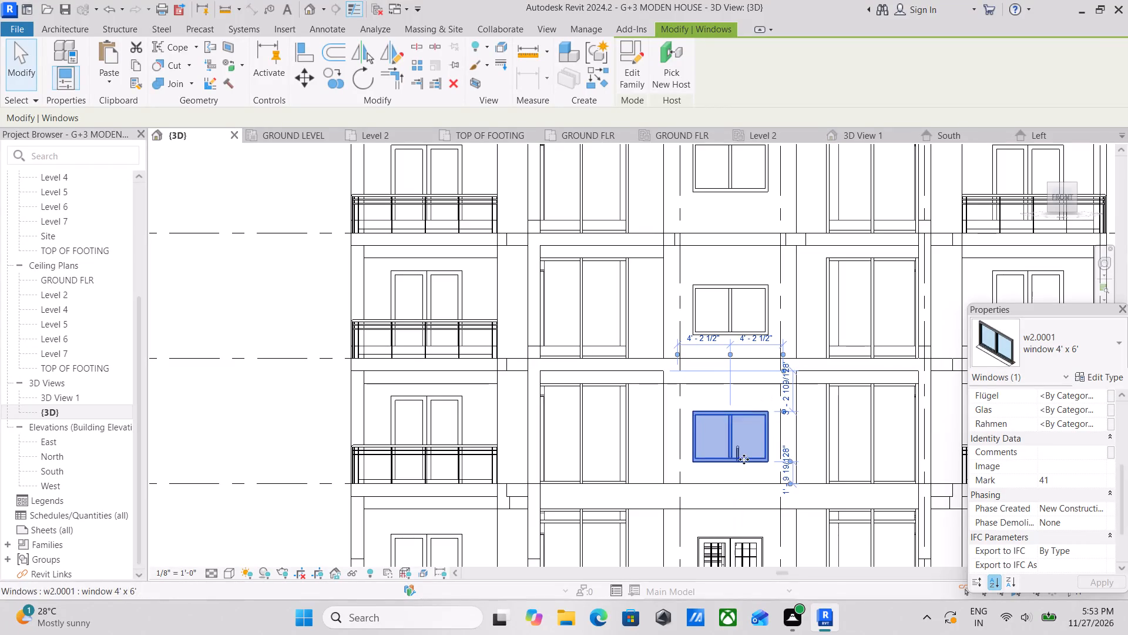
{"action": "scroll", "coordinate": [1072, 506], "scroll_direction": "down", "scroll_amount": 2}
{"action": "scroll", "coordinate": [1061, 484], "scroll_direction": "up", "scroll_amount": 5}
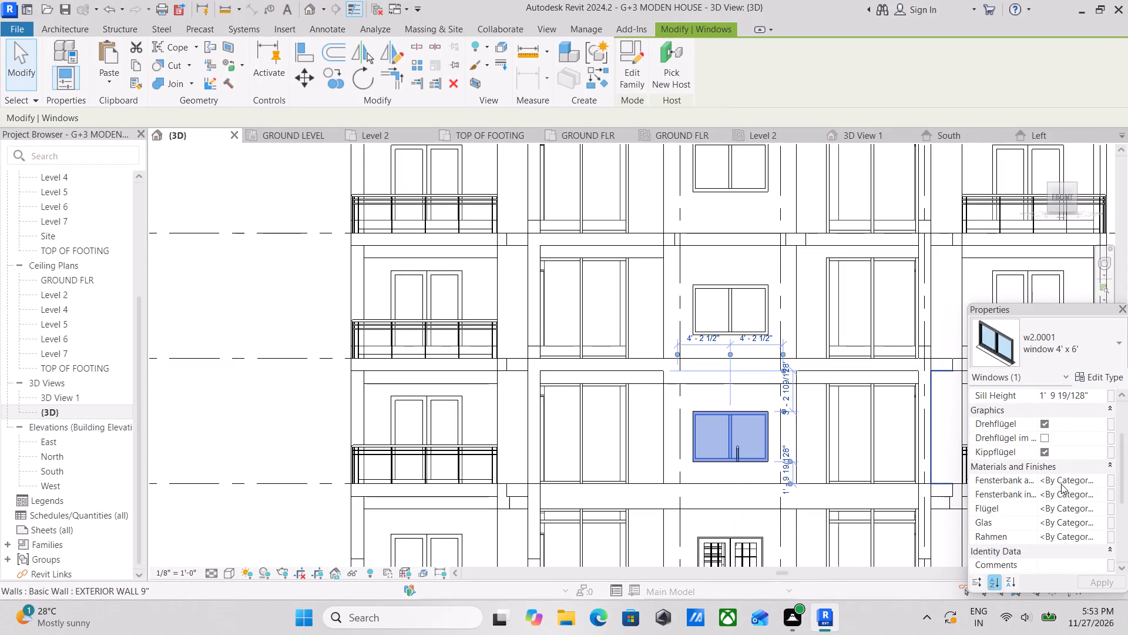
{"action": "scroll", "coordinate": [1061, 462], "scroll_direction": "up", "scroll_amount": 2}
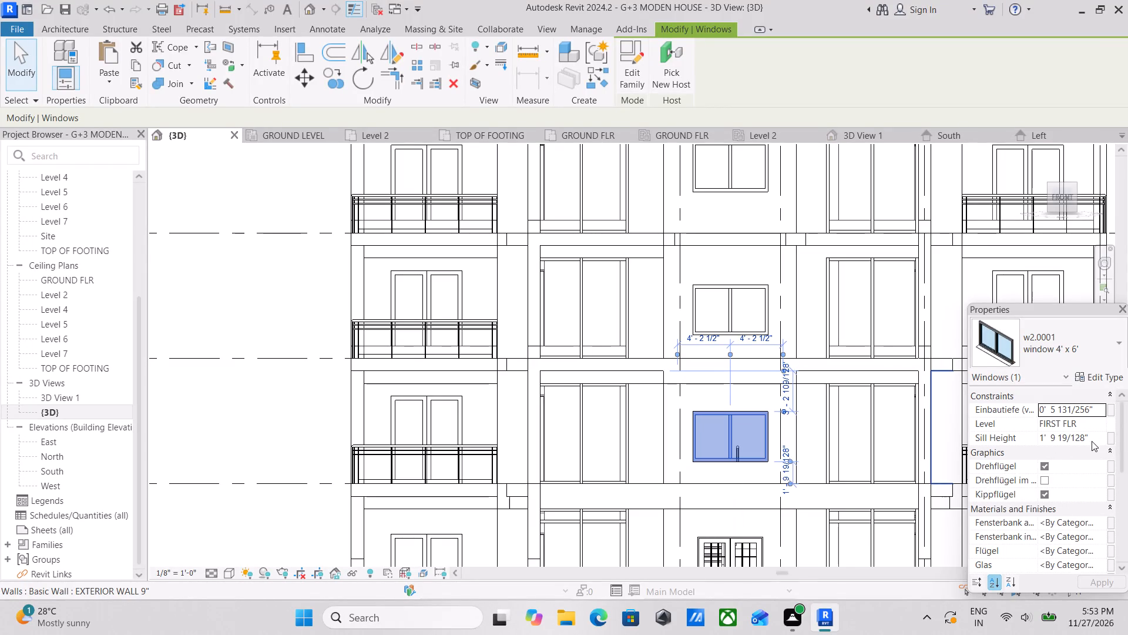
{"action": "left_click", "coordinate": [1097, 435]}
{"action": "left_click_drag", "start_coordinate": [1097, 435], "coordinate": [1018, 436]}
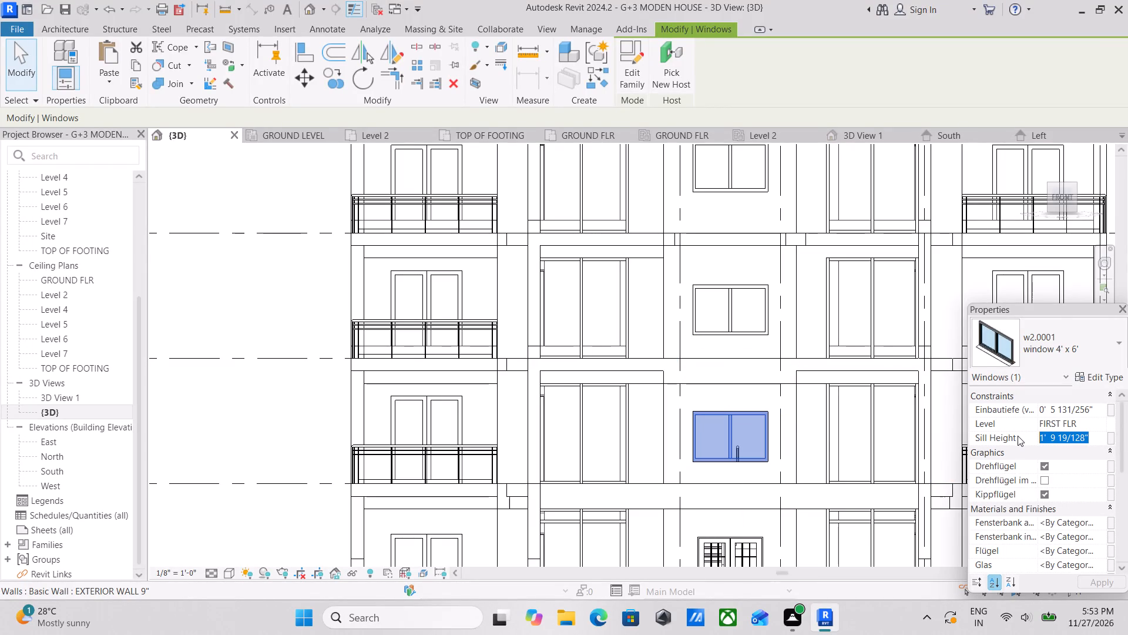
{"action": "type", "text": "2'"}
{"action": "key", "text": "Return"}
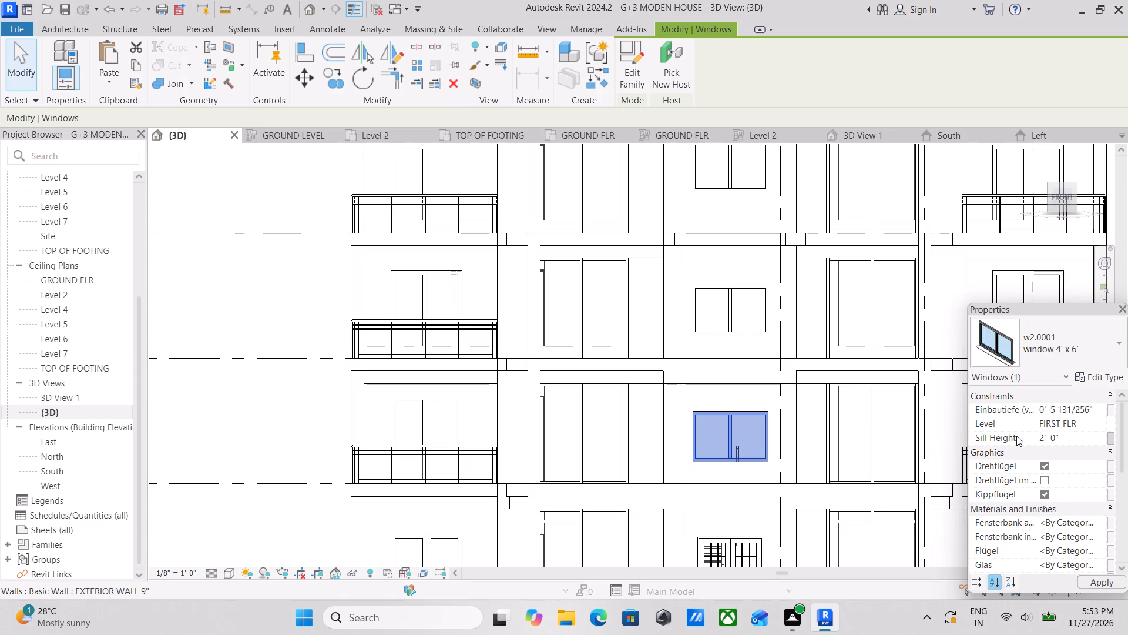
Set the sill height of the central front window on Level 5 to 2'.
{"action": "left_click", "coordinate": [710, 285]}
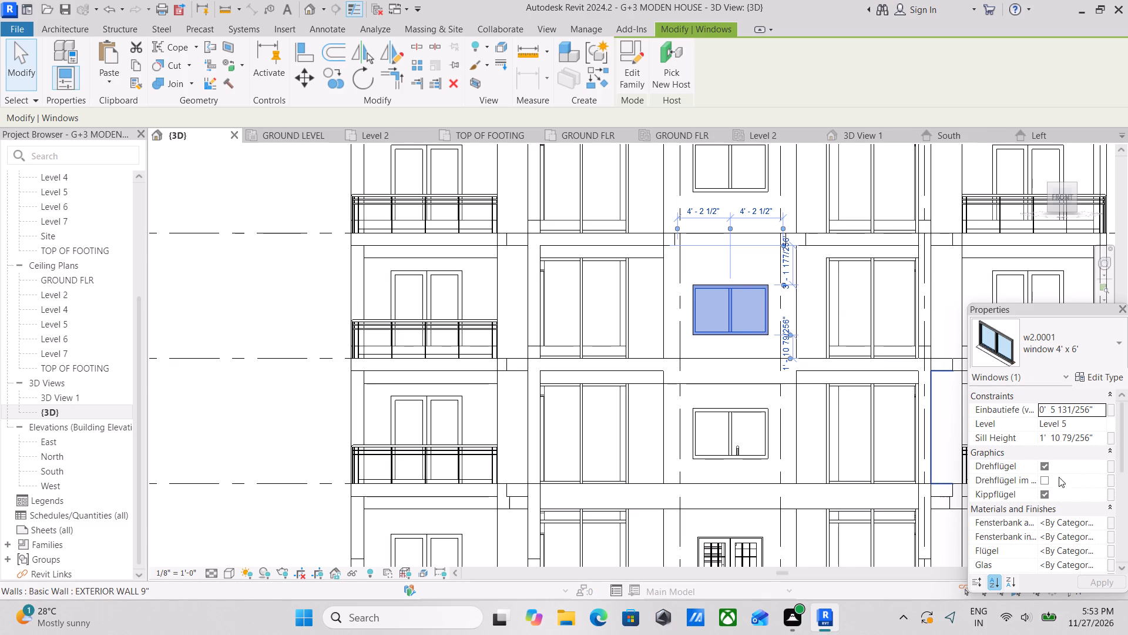
{"action": "left_click", "coordinate": [1093, 438]}
{"action": "left_click_drag", "start_coordinate": [1099, 435], "coordinate": [994, 440]}
{"action": "type", "text": "2'"}
{"action": "key", "text": "Return"}
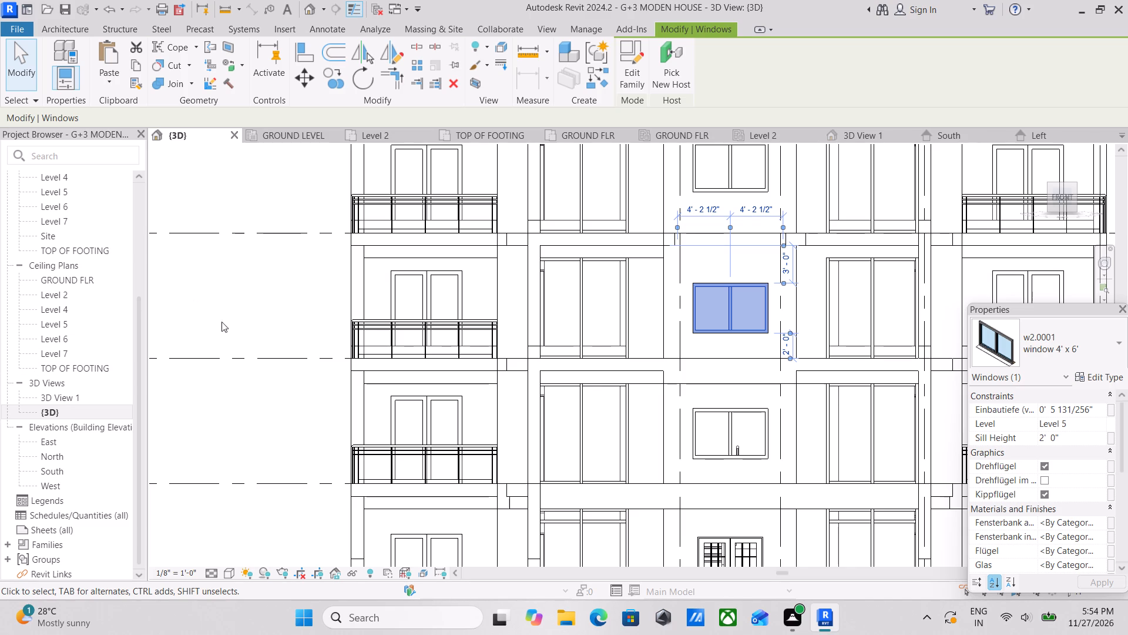
Set the sill height of the central front window on Level 6 to 2'.
{"action": "middle_click_drag", "start_coordinate": [666, 348], "coordinate": [613, 432]}
{"action": "left_click", "coordinate": [707, 254]}
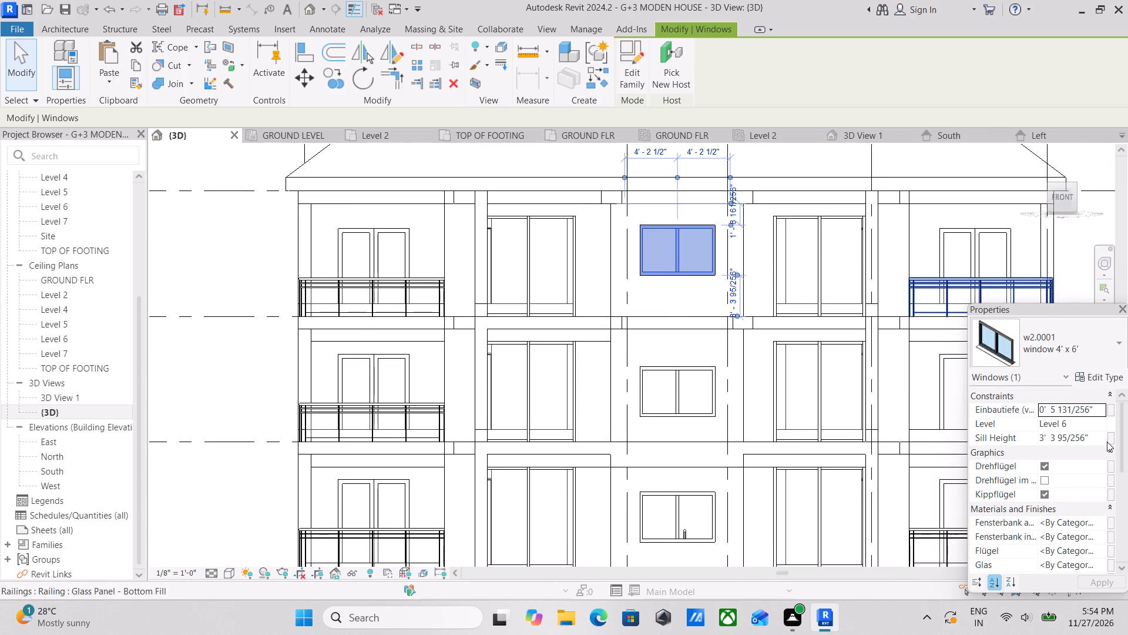
{"action": "left_click", "coordinate": [1093, 435]}
{"action": "left_click_drag", "start_coordinate": [1094, 435], "coordinate": [1006, 443]}
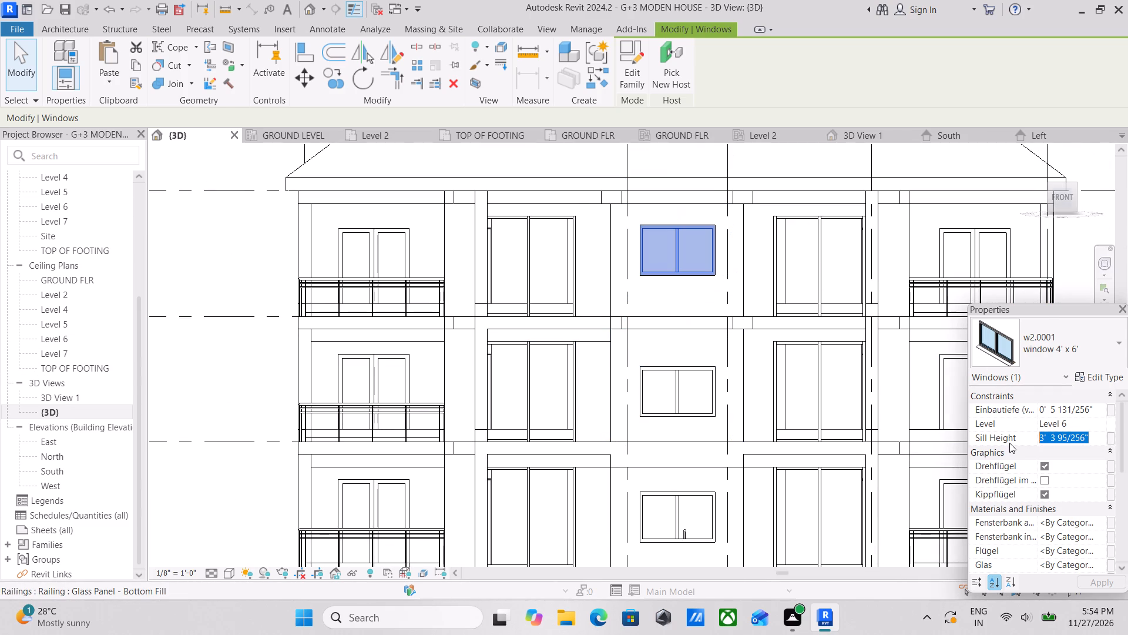
{"action": "type", "text": "2'"}
{"action": "key", "text": "Return"}
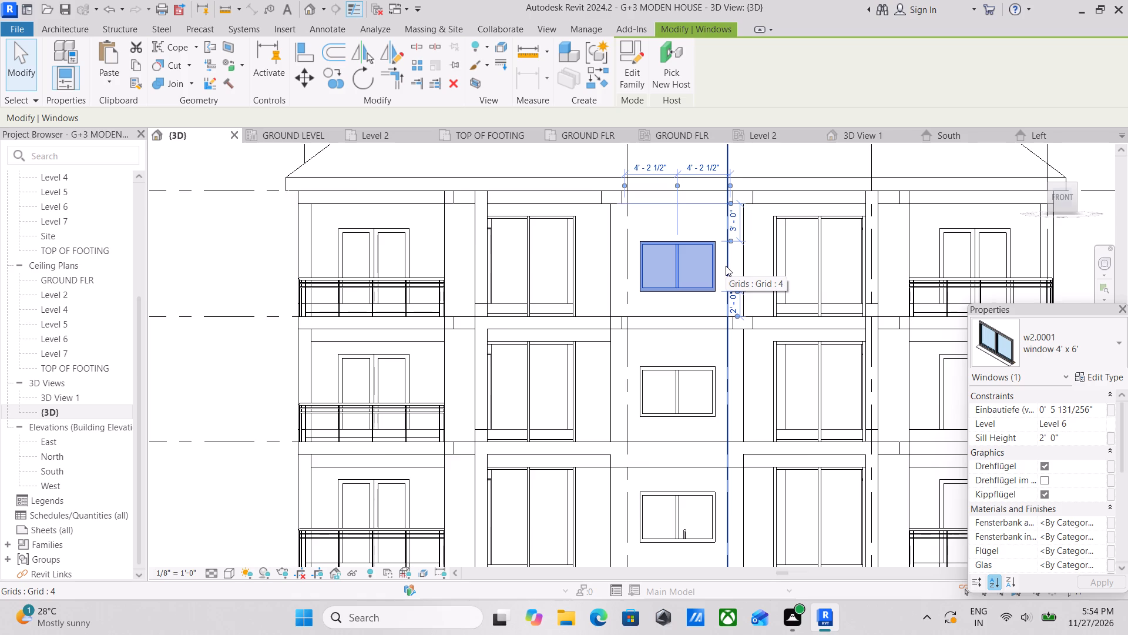
{"action": "scroll", "coordinate": [726, 266], "scroll_direction": "down", "scroll_amount": 1}
{"action": "scroll", "coordinate": [726, 266], "scroll_direction": "up", "scroll_amount": 2}
{"action": "scroll", "coordinate": [707, 343], "scroll_direction": "down", "scroll_amount": 2}
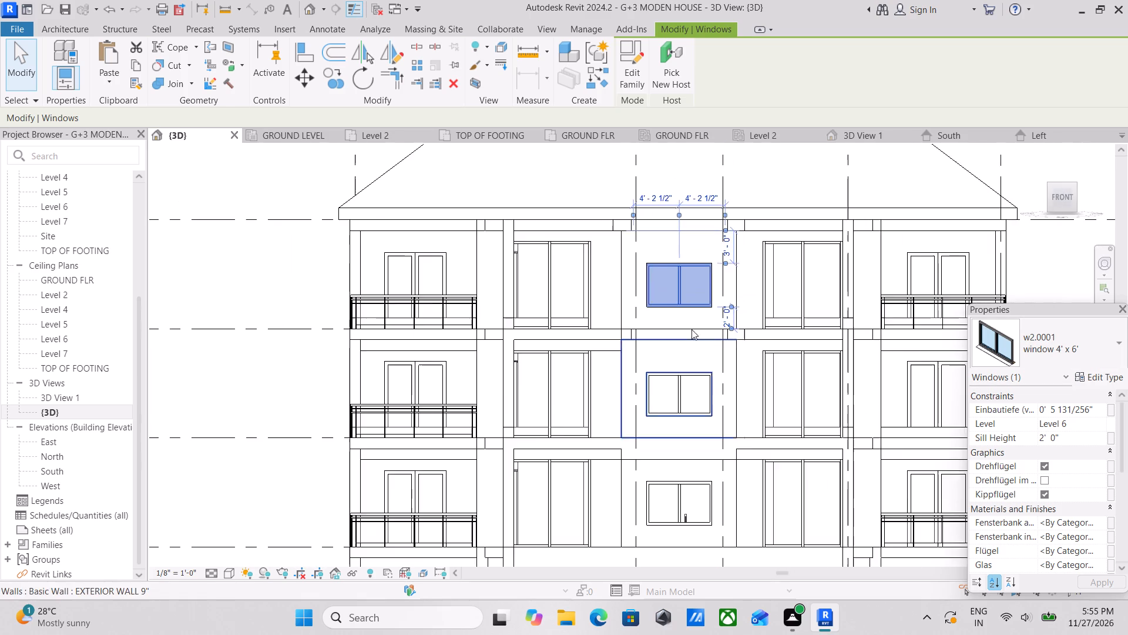
Inspect the central windows on the front facade and the balconies at the front-right corner of the building.
{"action": "scroll", "coordinate": [663, 307], "scroll_direction": "down", "scroll_amount": 2}
{"action": "middle_click_drag", "start_coordinate": [679, 313], "coordinate": [715, 275]}
{"action": "middle_click_drag", "start_coordinate": [652, 358], "coordinate": [731, 316]}
{"action": "scroll", "coordinate": [713, 324], "scroll_direction": "down", "scroll_amount": 1}
{"action": "middle_click_drag", "start_coordinate": [713, 324], "coordinate": [697, 326]}
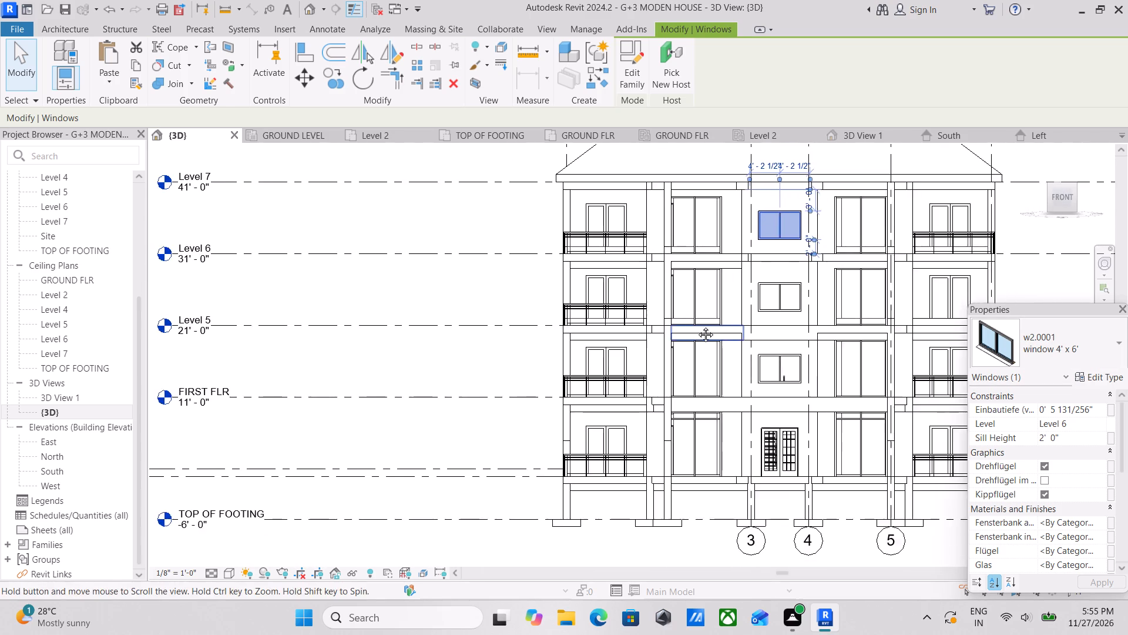
{"action": "middle_click_drag", "start_coordinate": [697, 326], "coordinate": [634, 339]}
{"action": "scroll", "coordinate": [670, 367], "scroll_direction": "down", "scroll_amount": 1}
{"action": "middle_click_drag", "start_coordinate": [660, 380], "coordinate": [664, 401]}
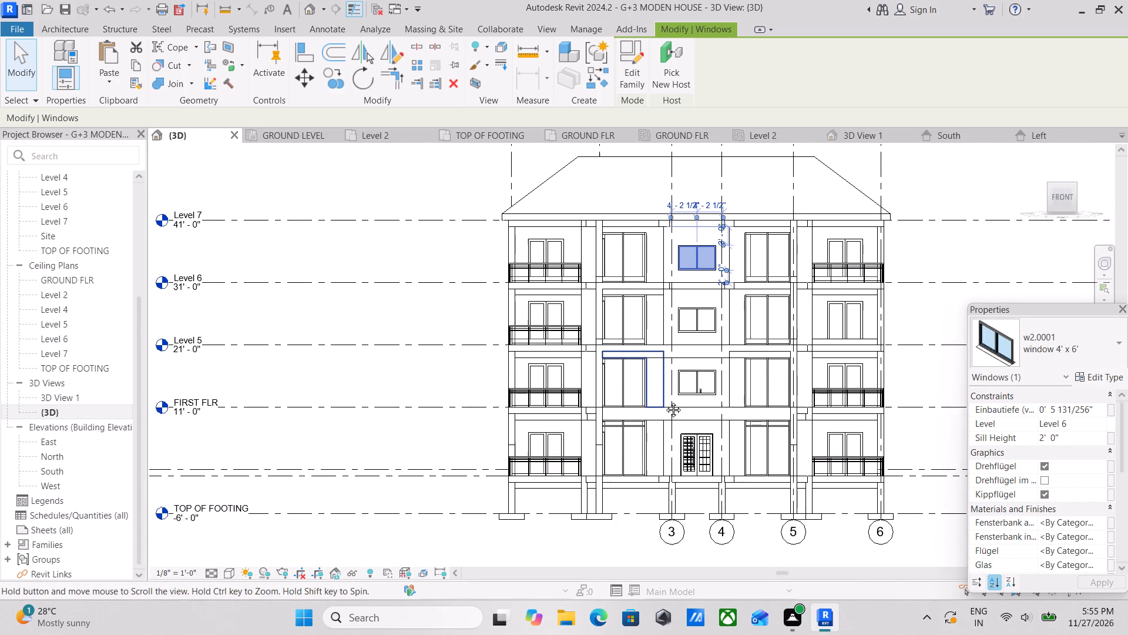
{"action": "middle_click_drag", "start_coordinate": [664, 401], "coordinate": [668, 412]}
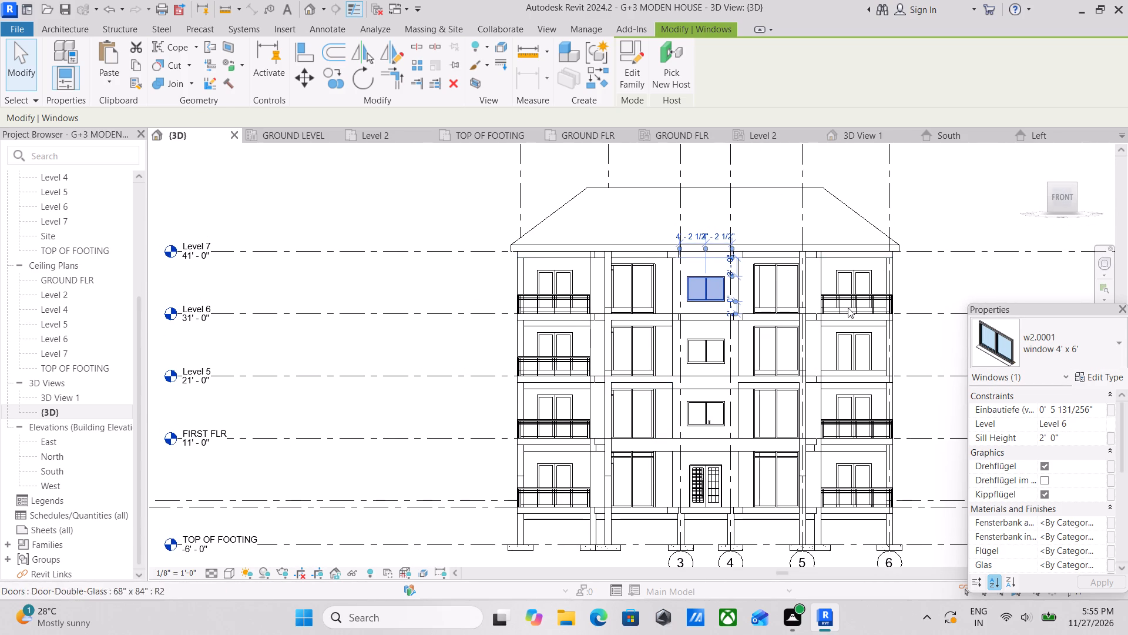
{"action": "scroll", "coordinate": [842, 312], "scroll_direction": "down", "scroll_amount": 2}
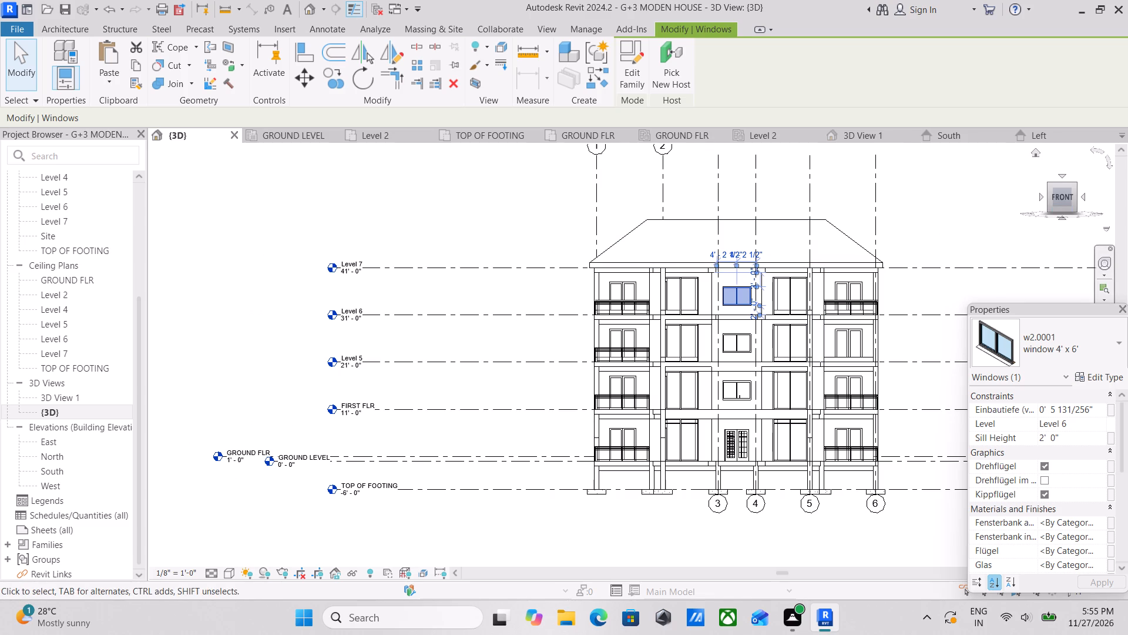
{"action": "left_click", "coordinate": [1072, 185]}
{"action": "scroll", "coordinate": [744, 423], "scroll_direction": "down", "scroll_amount": 6}
{"action": "middle_click_drag", "start_coordinate": [683, 424], "coordinate": [708, 379]}
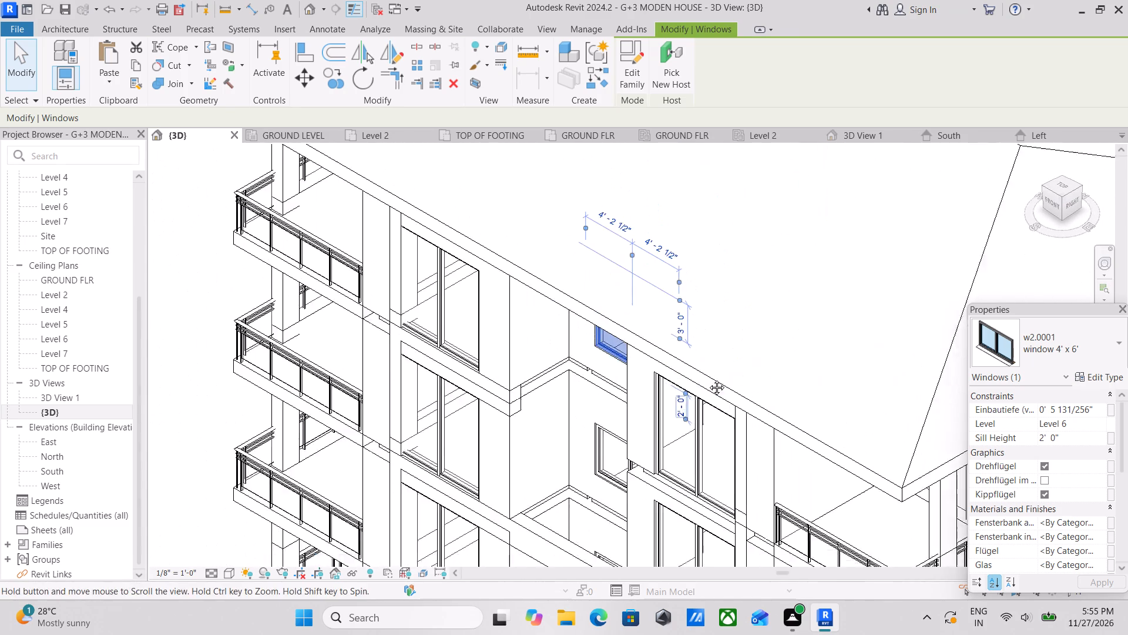
{"action": "middle_click_drag", "start_coordinate": [708, 379], "coordinate": [741, 346]}
{"action": "scroll", "coordinate": [670, 369], "scroll_direction": "down", "scroll_amount": 3}
{"action": "middle_click_drag", "start_coordinate": [663, 372], "coordinate": [704, 342]}
{"action": "middle_click_drag", "start_coordinate": [643, 376], "coordinate": [674, 330]}
{"action": "middle_click_drag", "start_coordinate": [765, 389], "coordinate": [703, 313]}
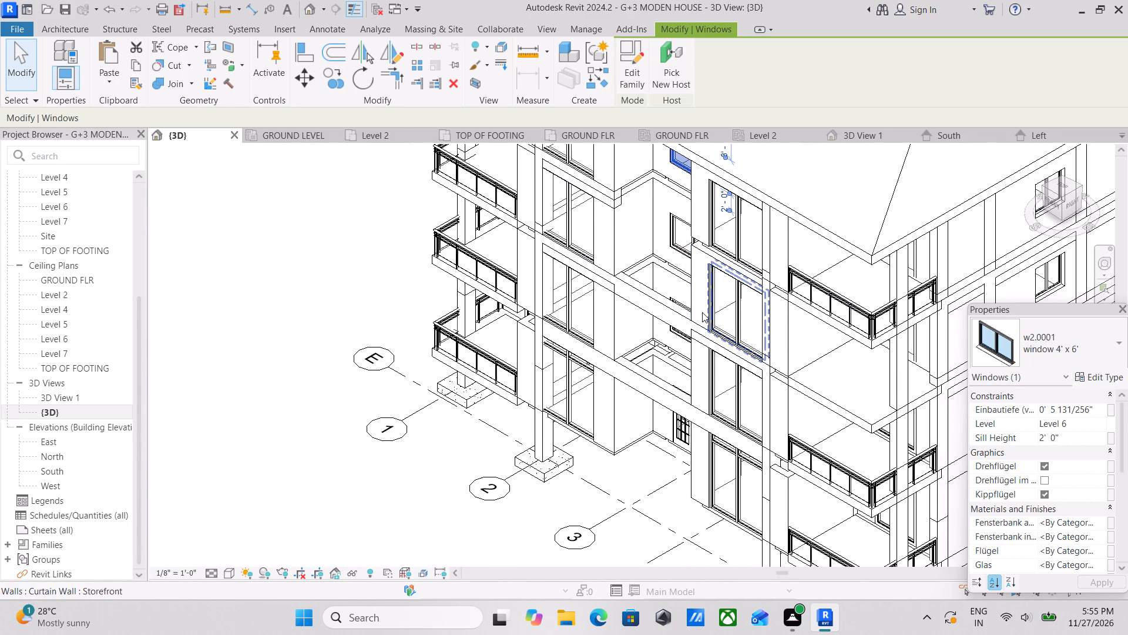
{"action": "middle_click_drag", "start_coordinate": [767, 435], "coordinate": [721, 377]}
{"action": "scroll", "coordinate": [751, 420], "scroll_direction": "down", "scroll_amount": 1}
Copy the FIRST FLR glass panel railing of the corner balcony near grids 5 and 6 and paste it aligned to Level 5.
{"action": "left_click", "coordinate": [788, 417]}
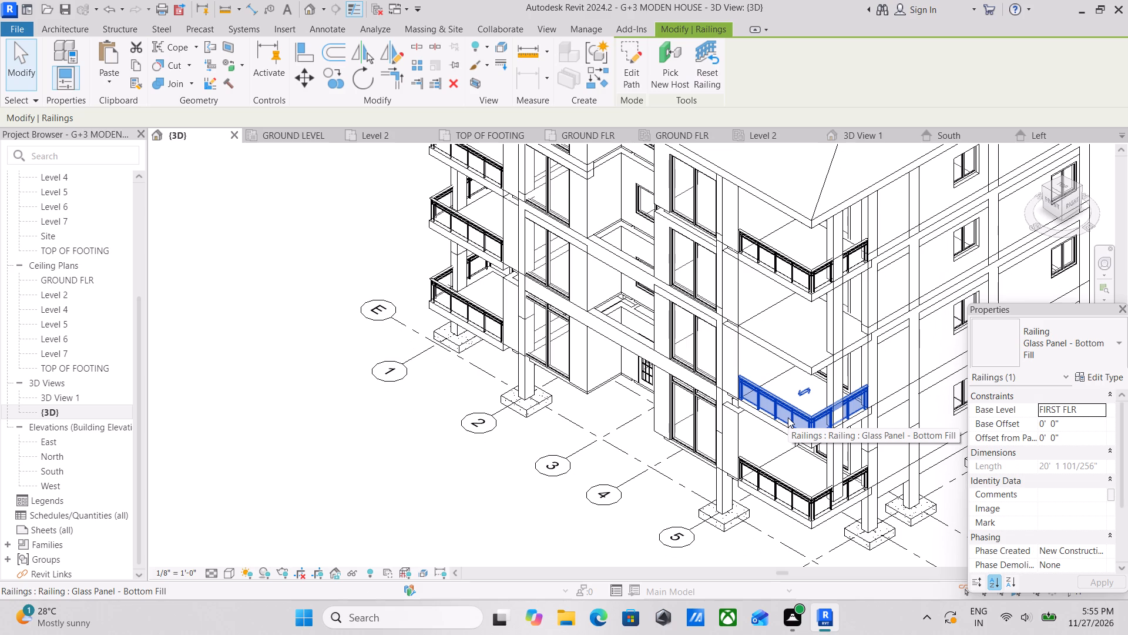
{"action": "scroll", "coordinate": [788, 417], "scroll_direction": "down", "scroll_amount": 2}
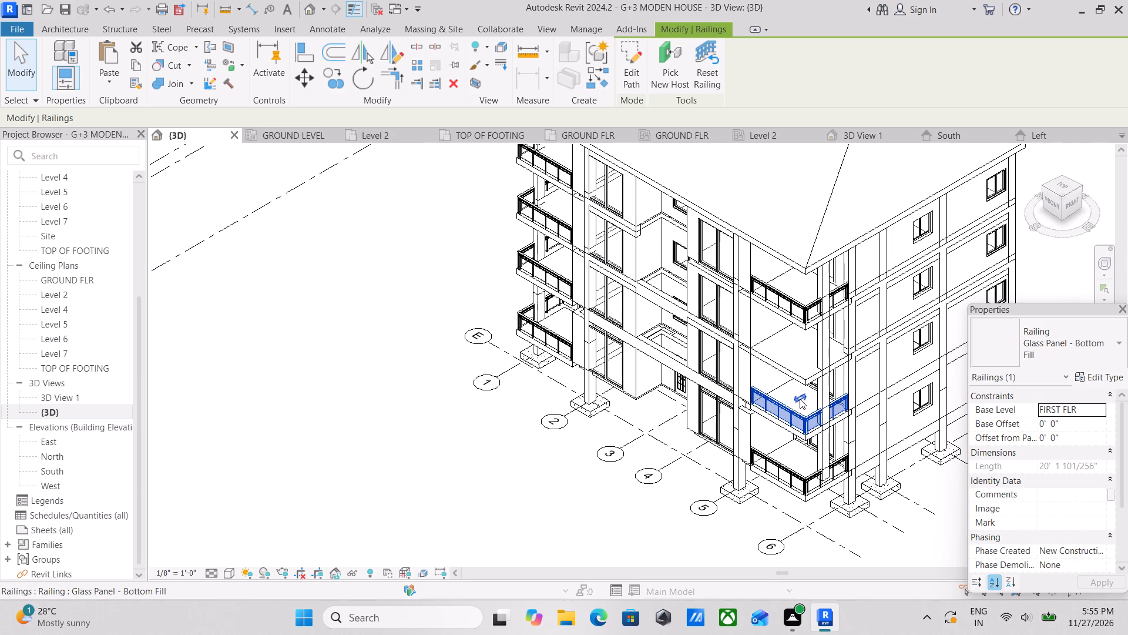
{"action": "scroll", "coordinate": [790, 420], "scroll_direction": "up", "scroll_amount": 1}
{"action": "middle_click_drag", "start_coordinate": [777, 428], "coordinate": [795, 422]}
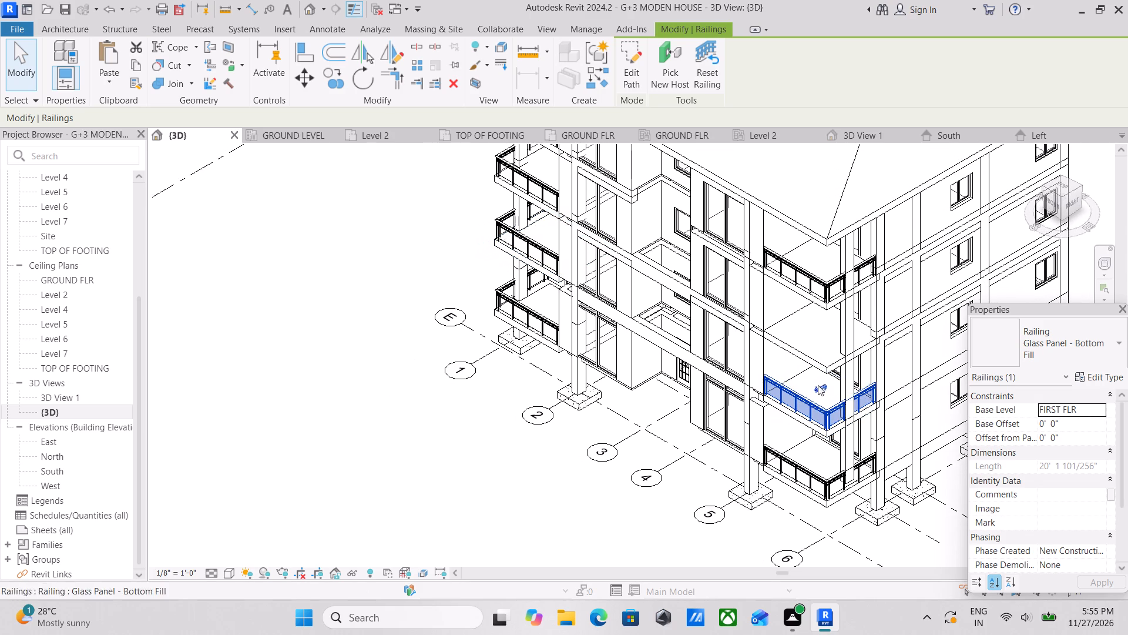
{"action": "left_click", "coordinate": [1075, 202]}
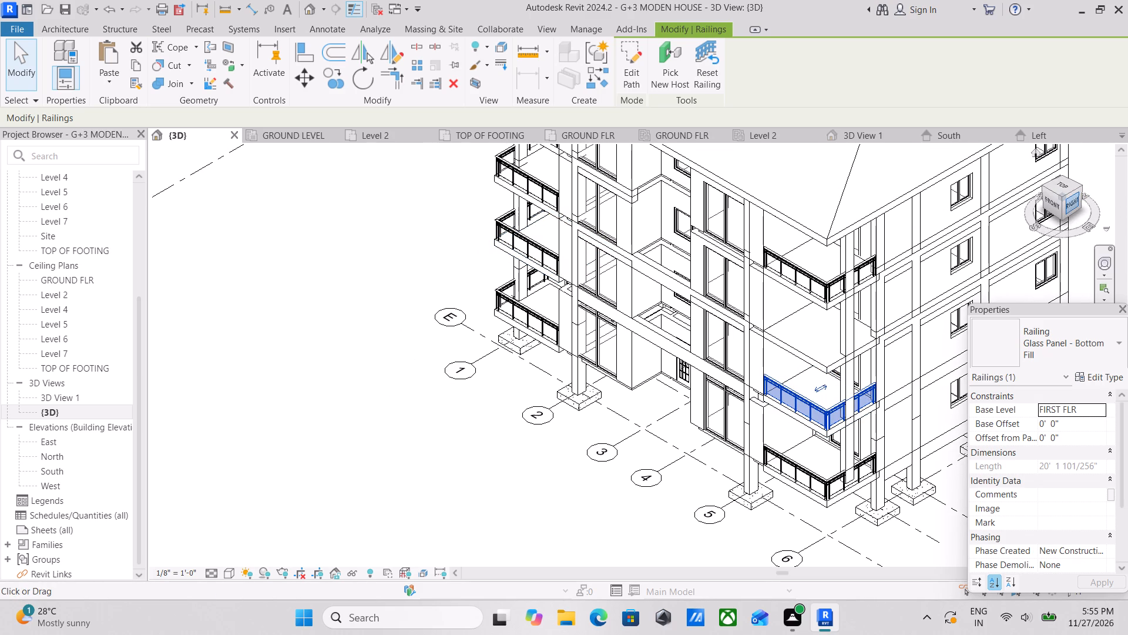
{"action": "scroll", "coordinate": [729, 426], "scroll_direction": "down", "scroll_amount": 11}
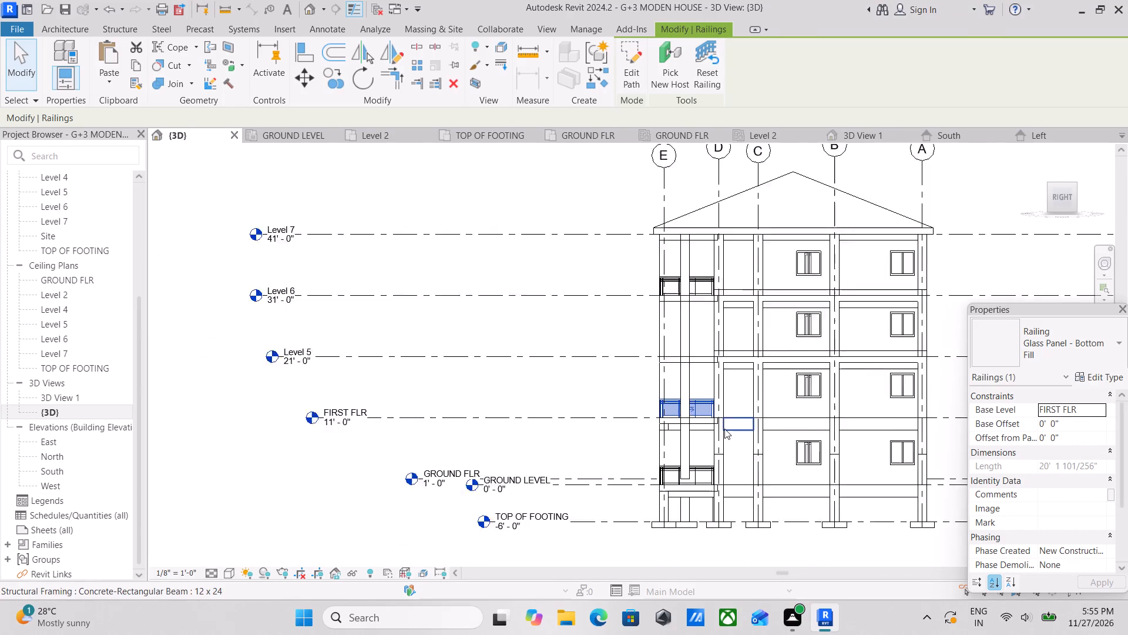
{"action": "scroll", "coordinate": [724, 429], "scroll_direction": "down", "scroll_amount": 1}
{"action": "middle_click_drag", "start_coordinate": [716, 432], "coordinate": [762, 452]}
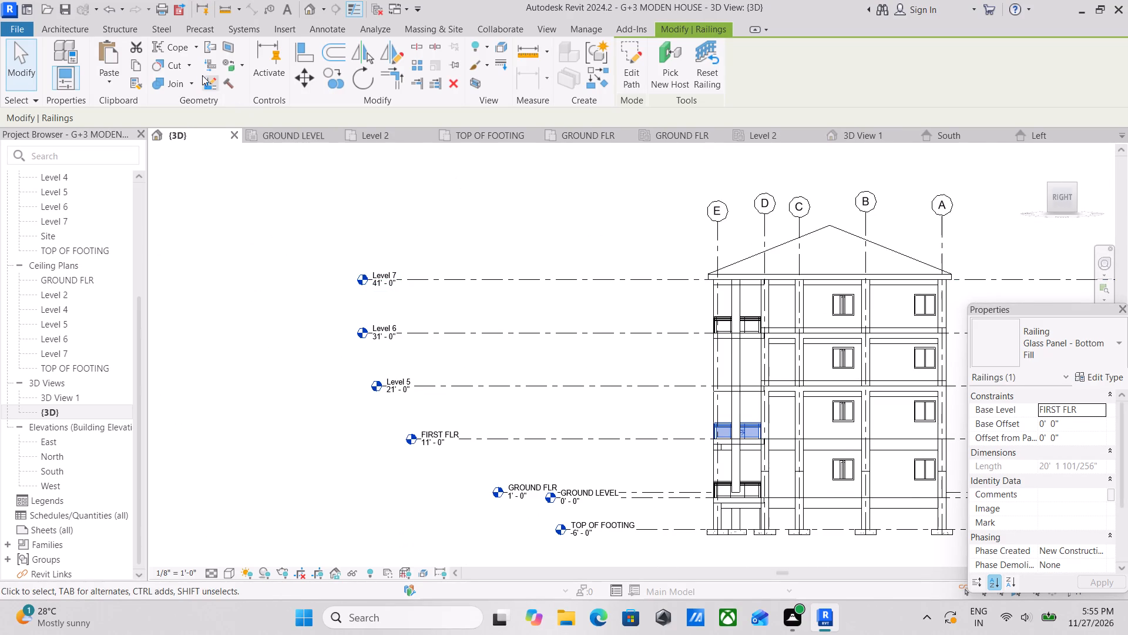
{"action": "left_click", "coordinate": [137, 66]}
{"action": "left_click", "coordinate": [113, 78]}
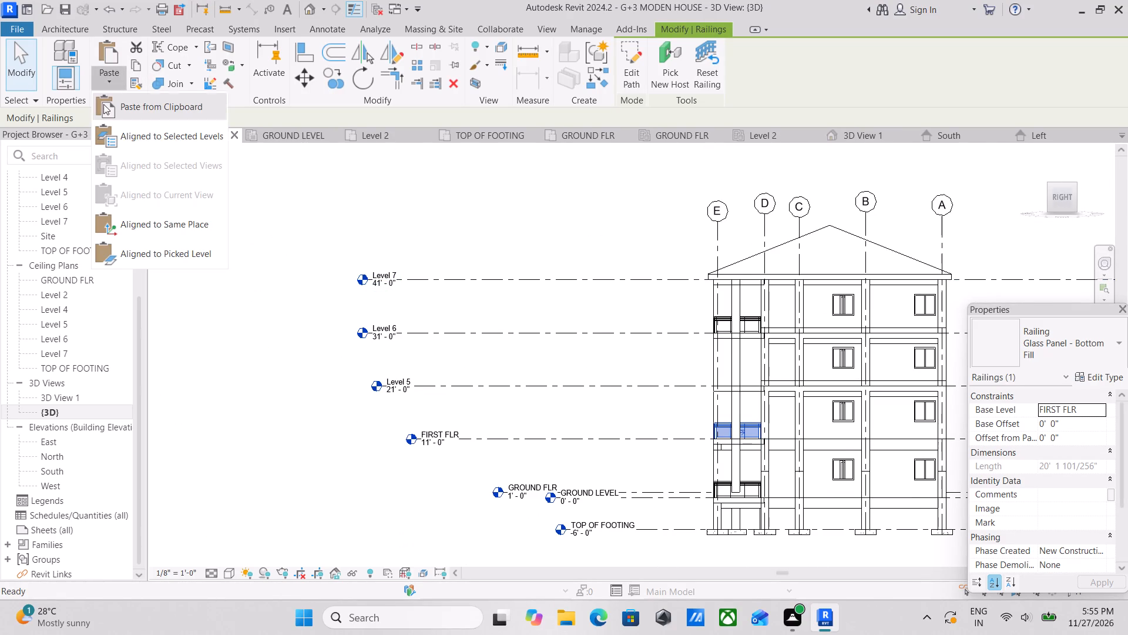
{"action": "left_click", "coordinate": [167, 138]}
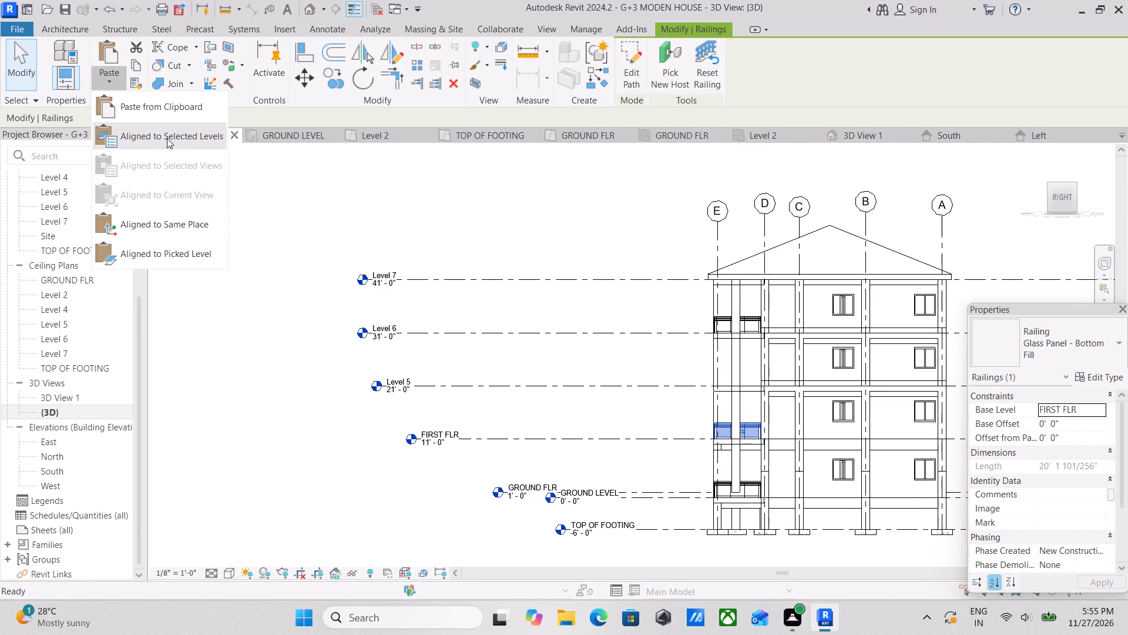
{"action": "left_click", "coordinate": [505, 242]}
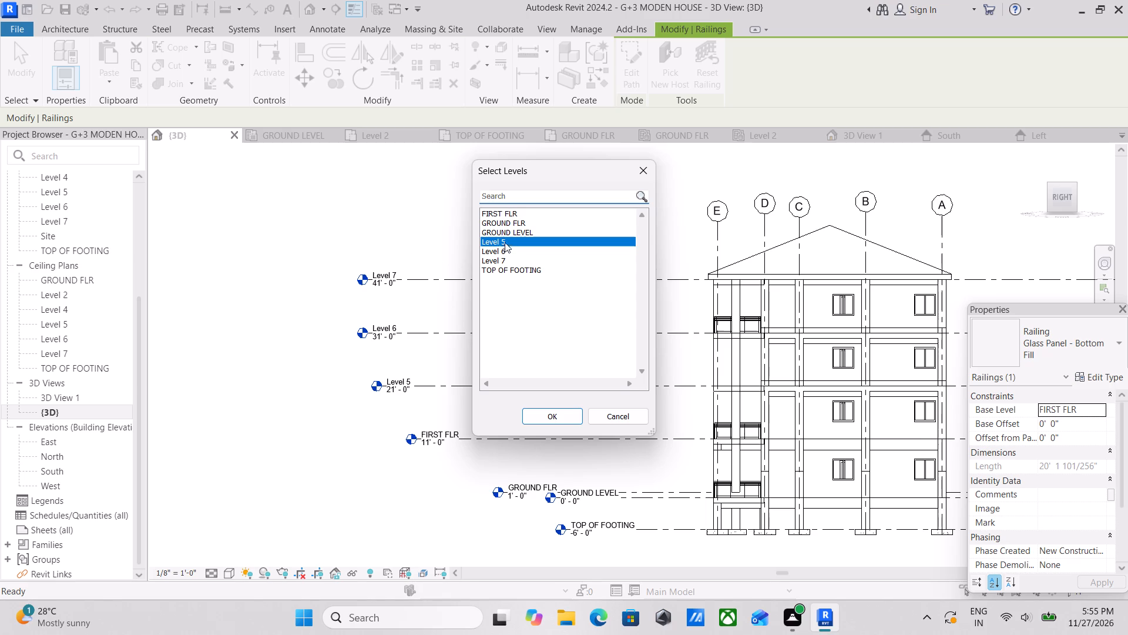
{"action": "left_click", "coordinate": [559, 416]}
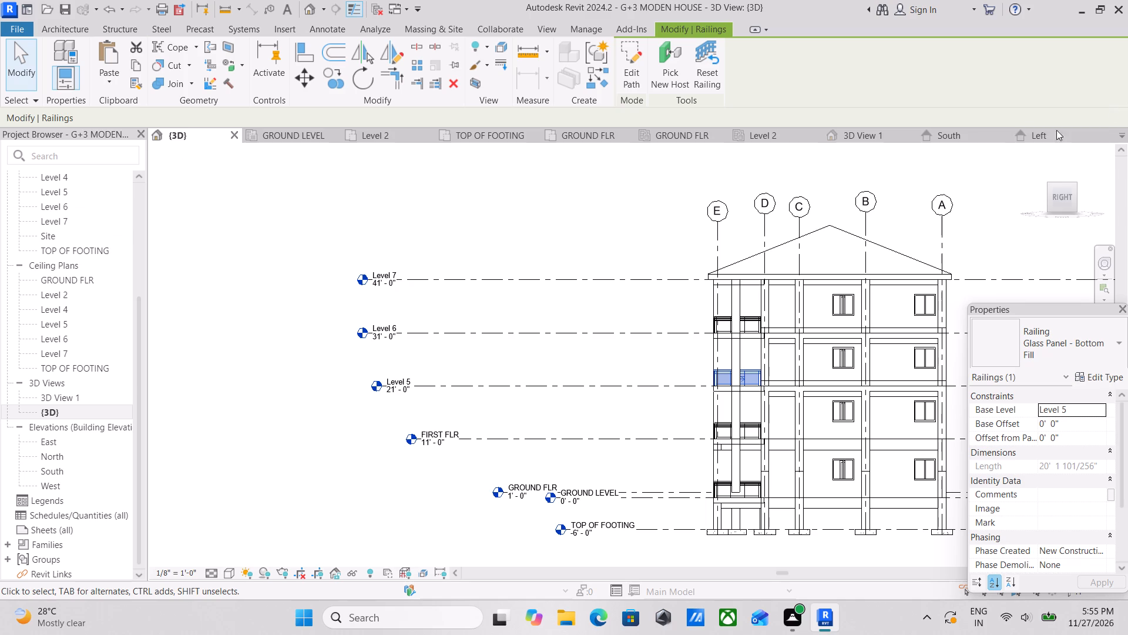
{"action": "left_click", "coordinate": [1049, 185]}
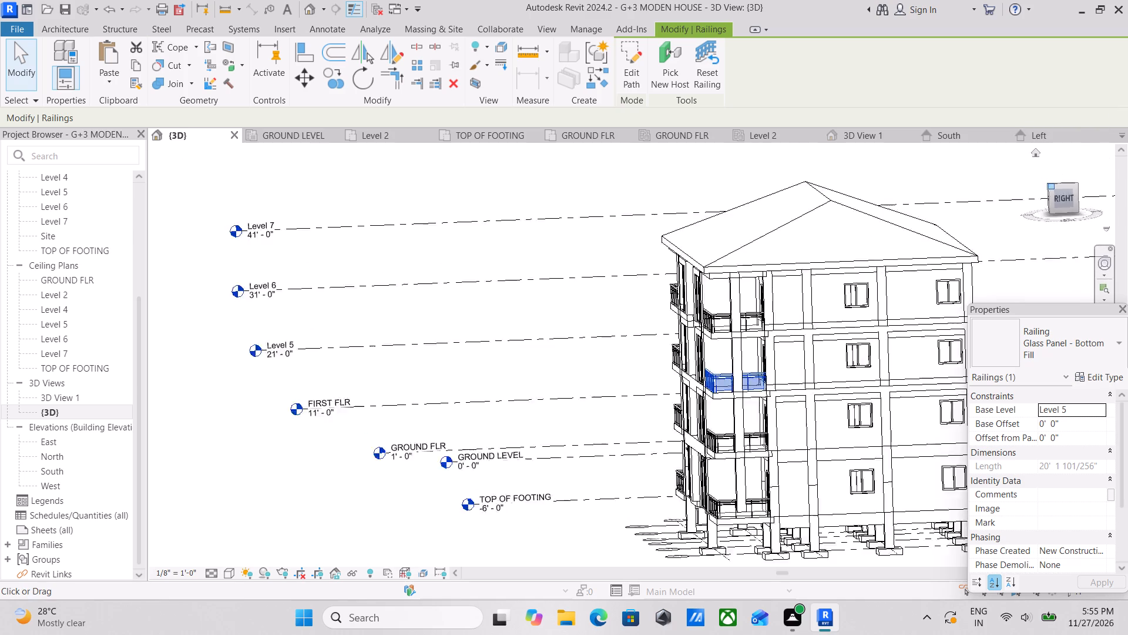
{"action": "scroll", "coordinate": [901, 296], "scroll_direction": "down", "scroll_amount": 1}
{"action": "middle_click_drag", "start_coordinate": [901, 296], "coordinate": [904, 220]}
{"action": "scroll", "coordinate": [835, 294], "scroll_direction": "down", "scroll_amount": 3}
{"action": "middle_click_drag", "start_coordinate": [835, 295], "coordinate": [877, 279]}
{"action": "scroll", "coordinate": [873, 280], "scroll_direction": "down", "scroll_amount": 2}
{"action": "middle_click", "coordinate": [872, 289]}
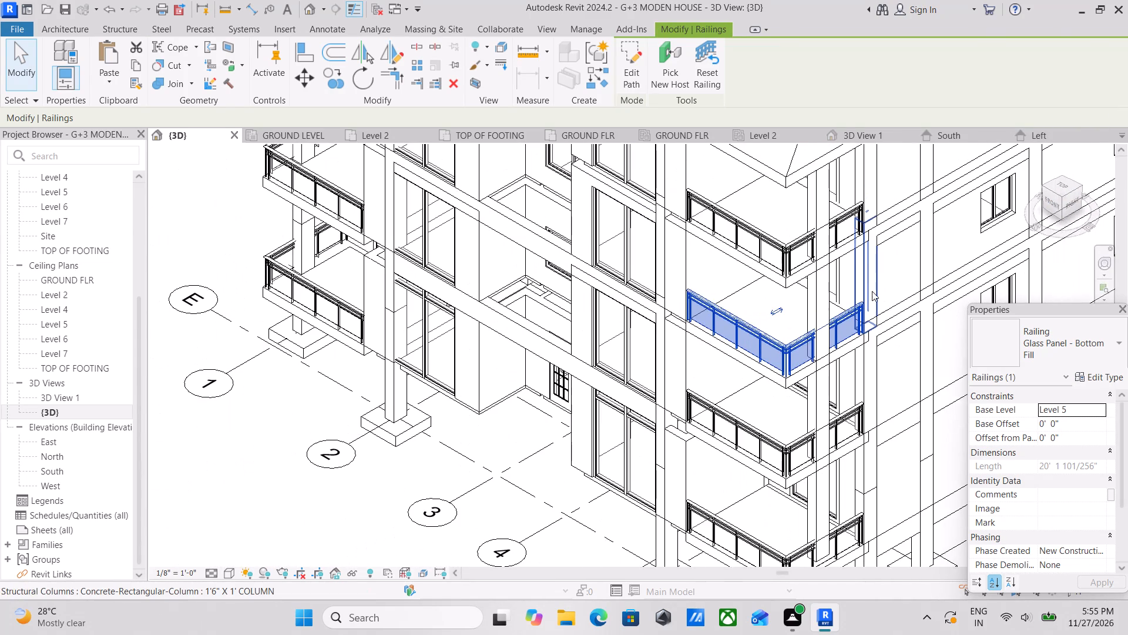
{"action": "key", "text": "Escape"}
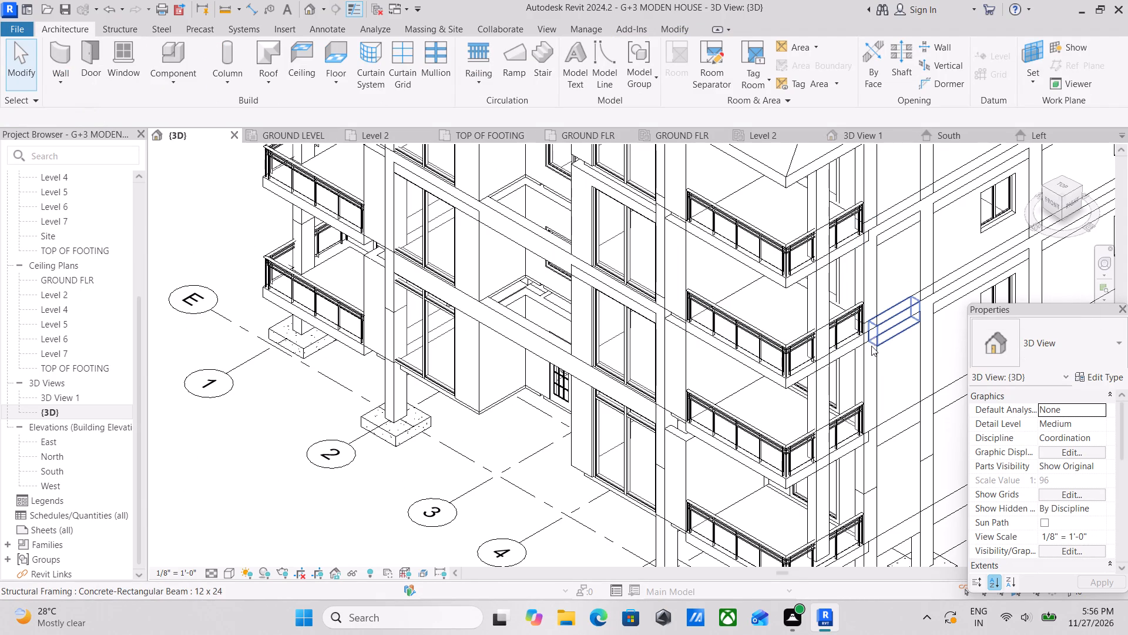
Inspect the balcony railings on all floors and the roof from the front-right isometric view.
{"action": "scroll", "coordinate": [869, 359], "scroll_direction": "up", "scroll_amount": 1}
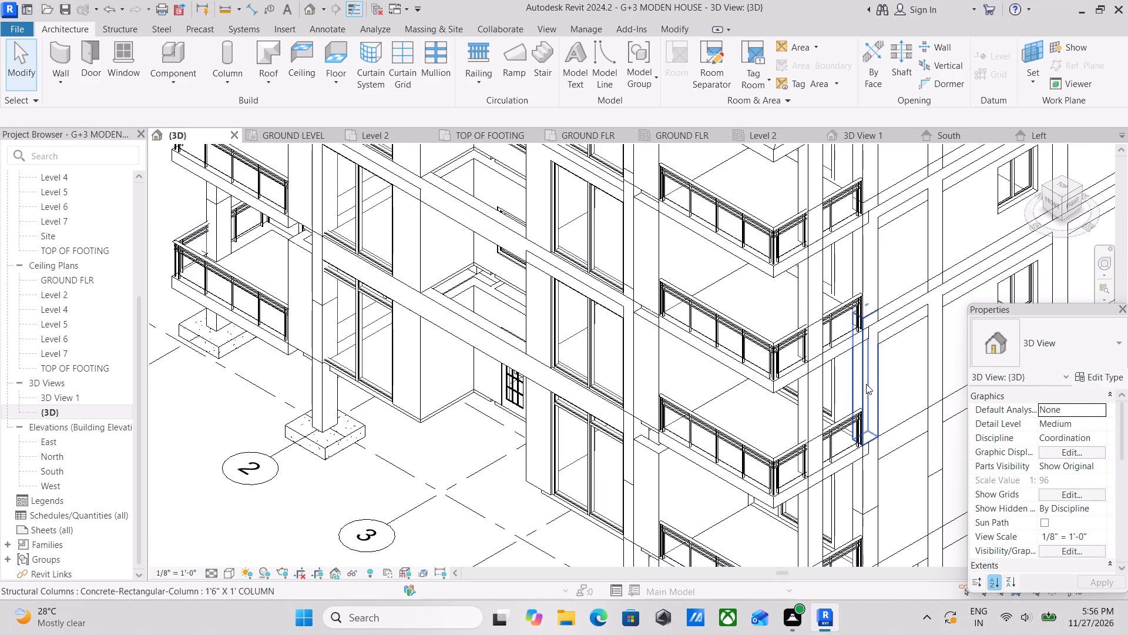
{"action": "scroll", "coordinate": [866, 384], "scroll_direction": "down", "scroll_amount": 1}
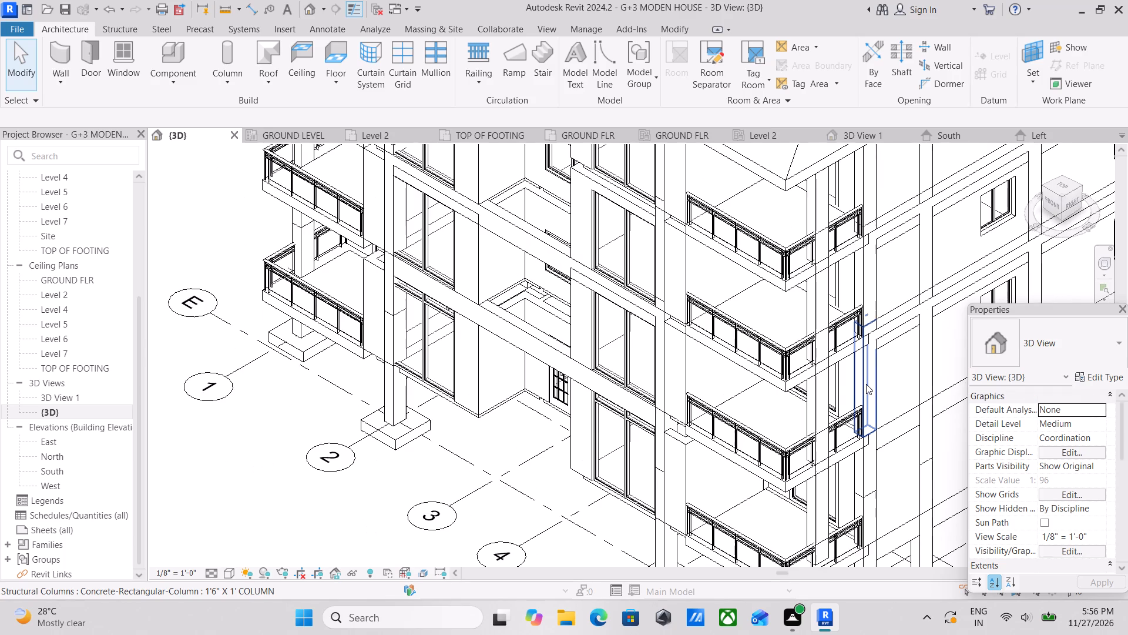
{"action": "scroll", "coordinate": [866, 384], "scroll_direction": "up", "scroll_amount": 2}
{"action": "scroll", "coordinate": [866, 384], "scroll_direction": "down", "scroll_amount": 2}
{"action": "middle_click_drag", "start_coordinate": [852, 384], "coordinate": [817, 474]}
{"action": "middle_click_drag", "start_coordinate": [768, 402], "coordinate": [851, 404]}
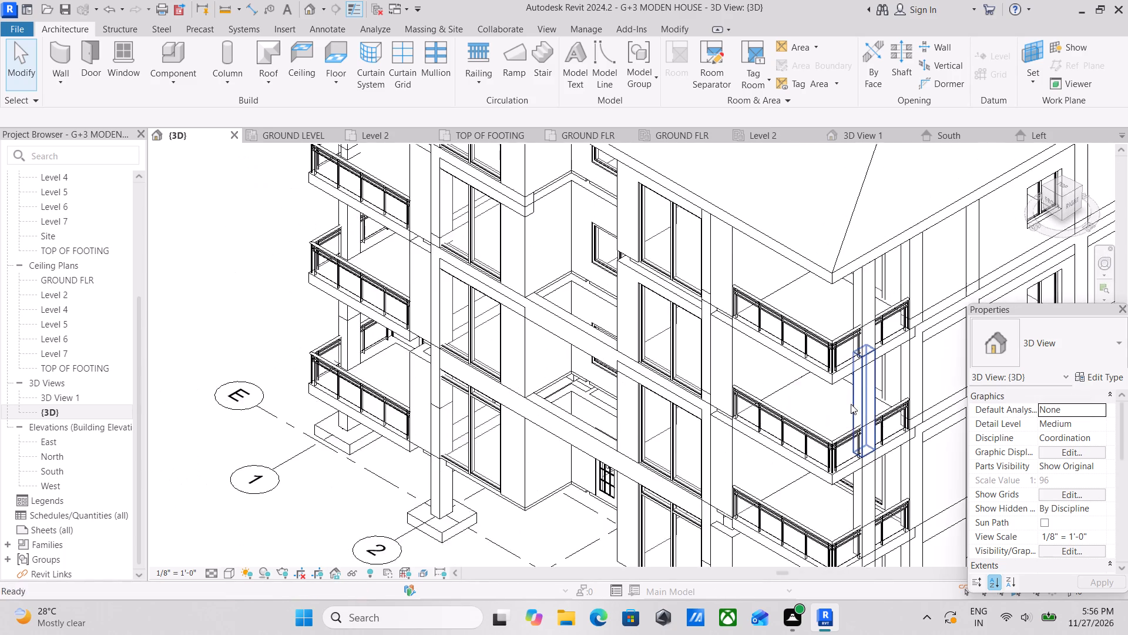
{"action": "middle_click_drag", "start_coordinate": [737, 400], "coordinate": [851, 514]}
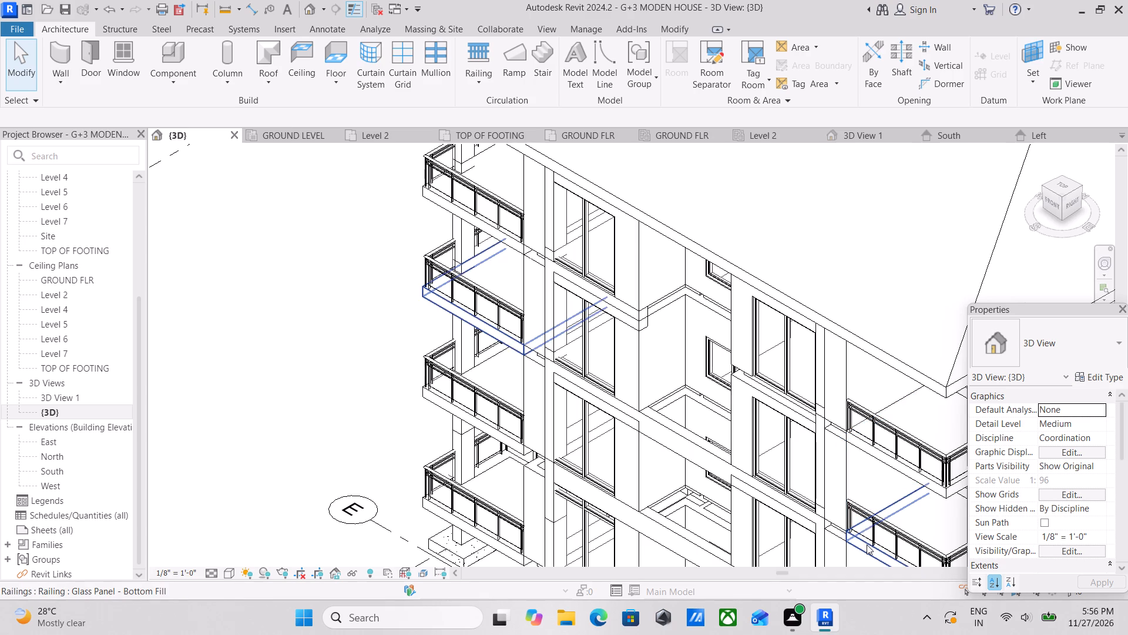
{"action": "scroll", "coordinate": [867, 544], "scroll_direction": "down", "scroll_amount": 3}
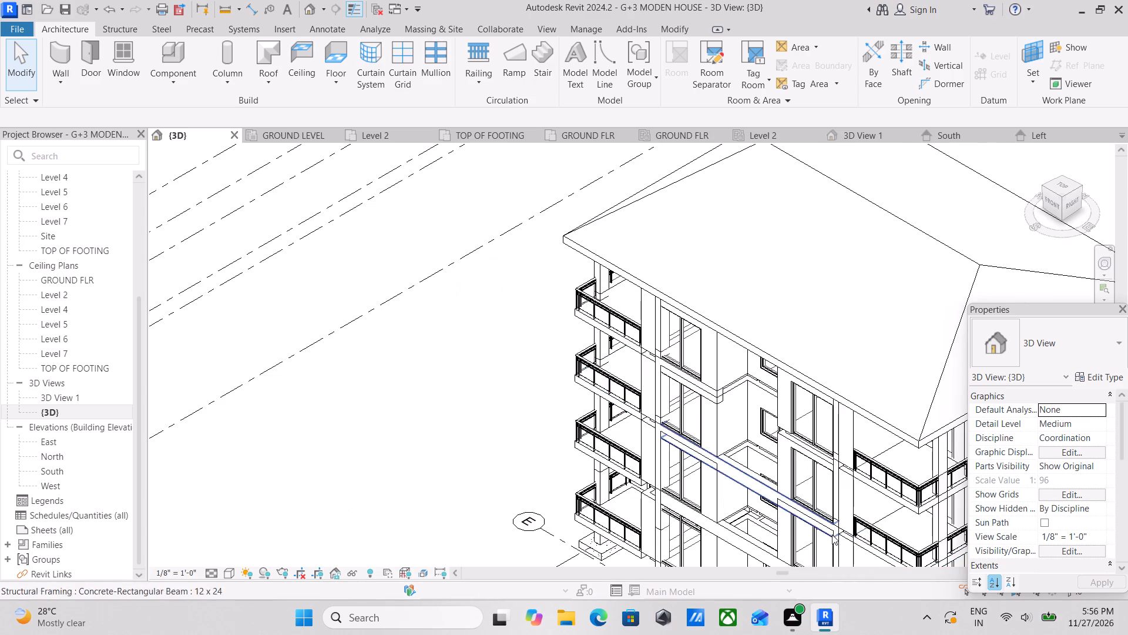
{"action": "middle_click_drag", "start_coordinate": [832, 534], "coordinate": [894, 577]}
{"action": "middle_click_drag", "start_coordinate": [778, 517], "coordinate": [720, 484]}
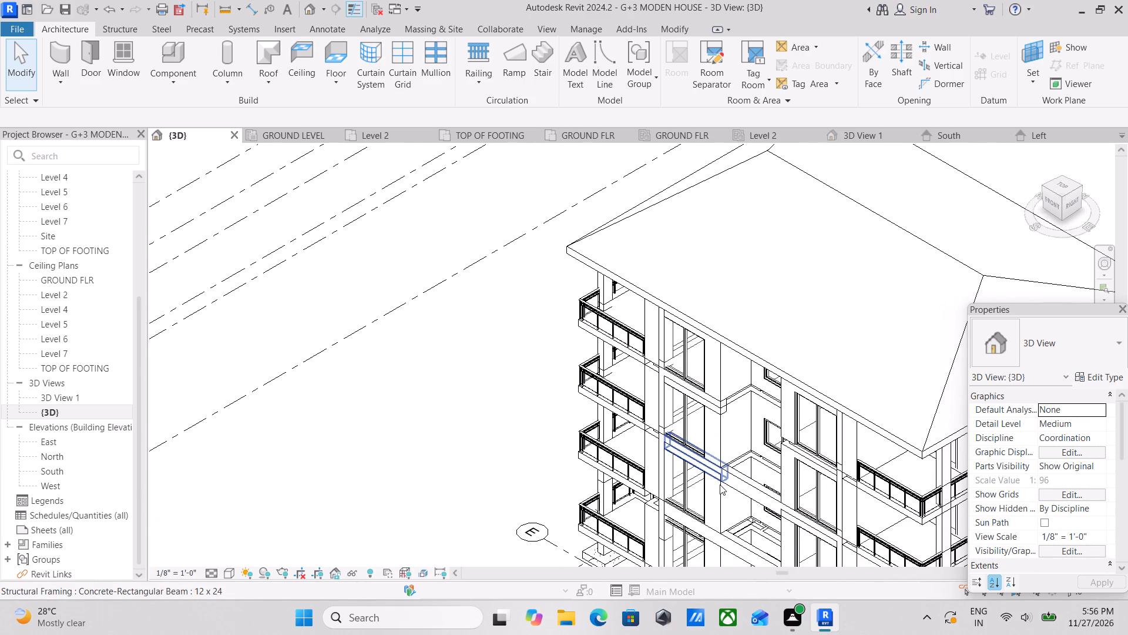
{"action": "scroll", "coordinate": [720, 484], "scroll_direction": "down", "scroll_amount": 2}
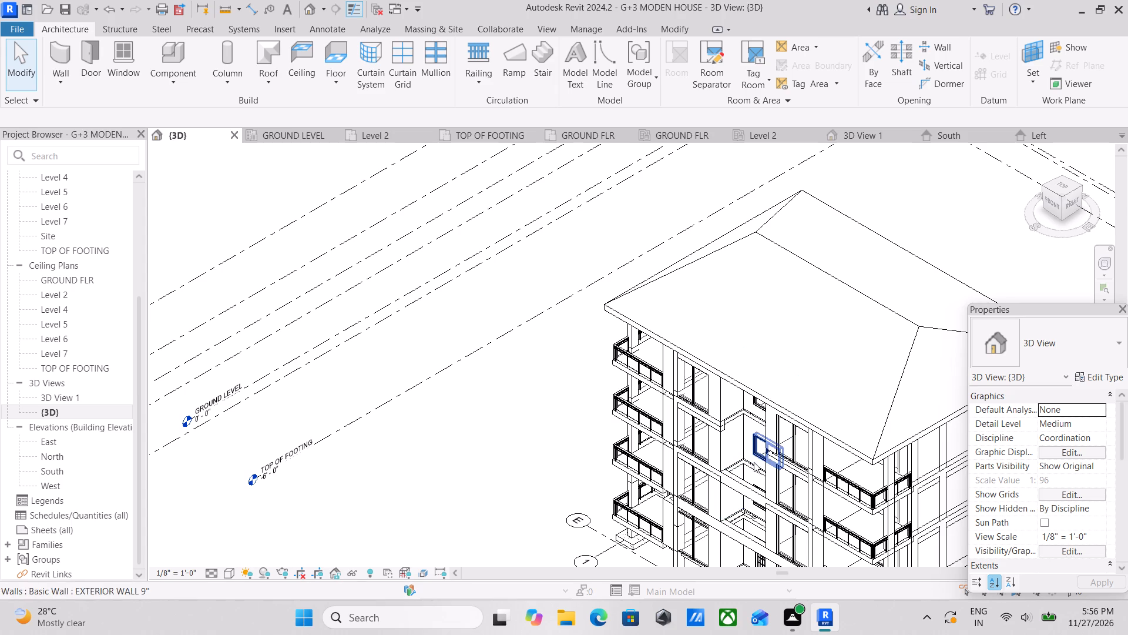
{"action": "middle_click_drag", "start_coordinate": [756, 463], "coordinate": [622, 490]}
{"action": "middle_click_drag", "start_coordinate": [664, 476], "coordinate": [620, 456]}
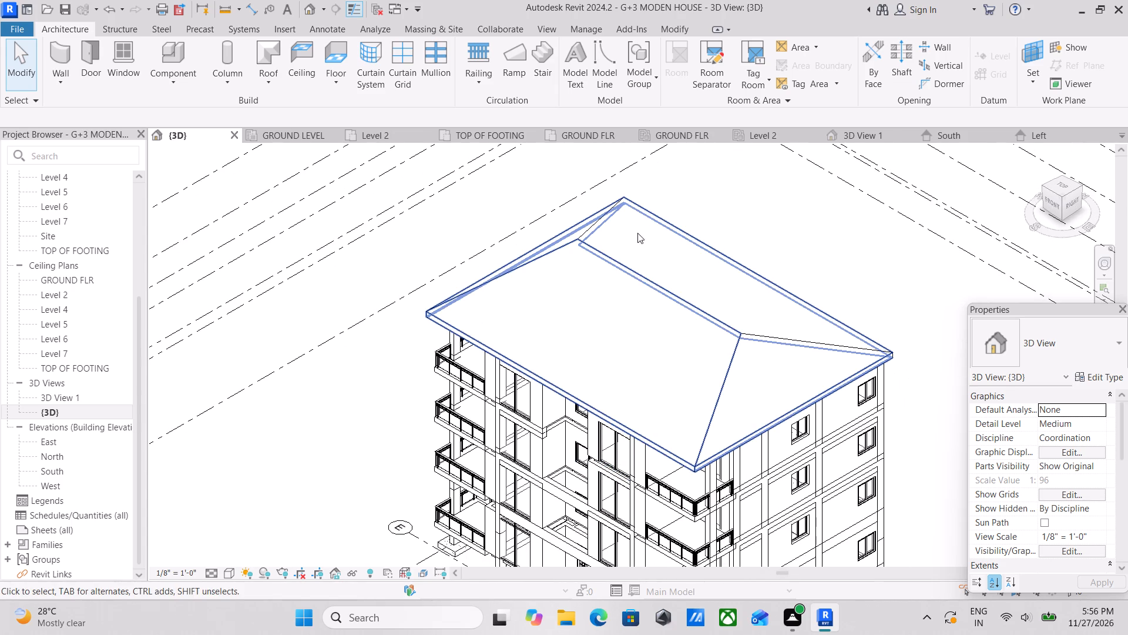
Select the sloped roof and examine it together with the front and side facades in the isometric view.
{"action": "left_click", "coordinate": [638, 270]}
{"action": "left_click_drag", "start_coordinate": [653, 284], "coordinate": [653, 297]}
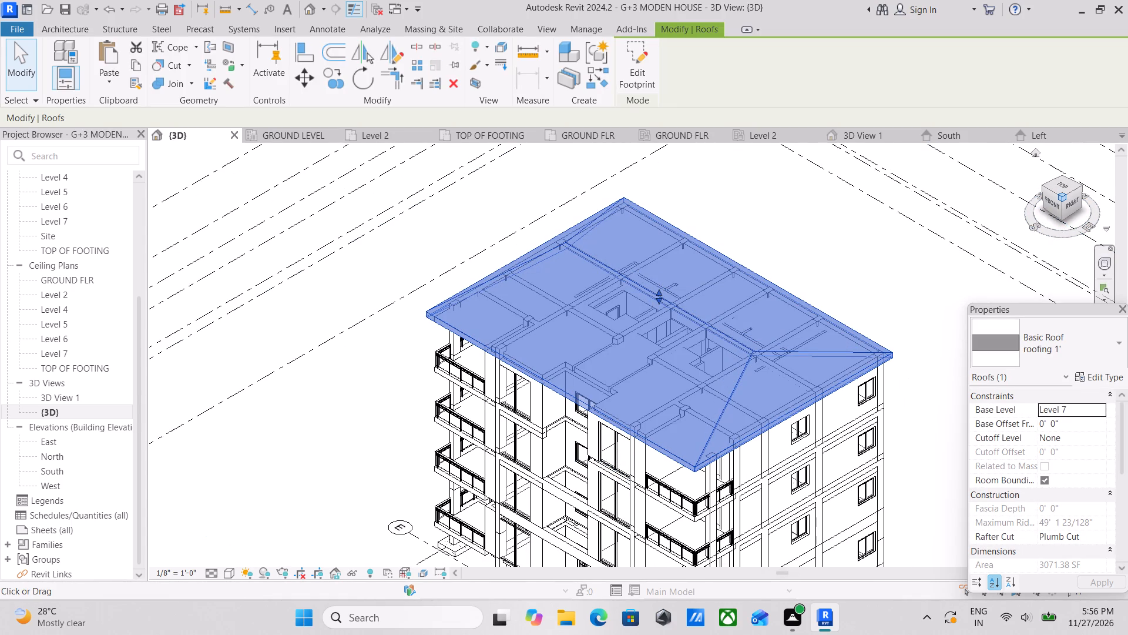
{"action": "left_click", "coordinate": [1059, 196]}
{"action": "scroll", "coordinate": [667, 457], "scroll_direction": "down", "scroll_amount": 3}
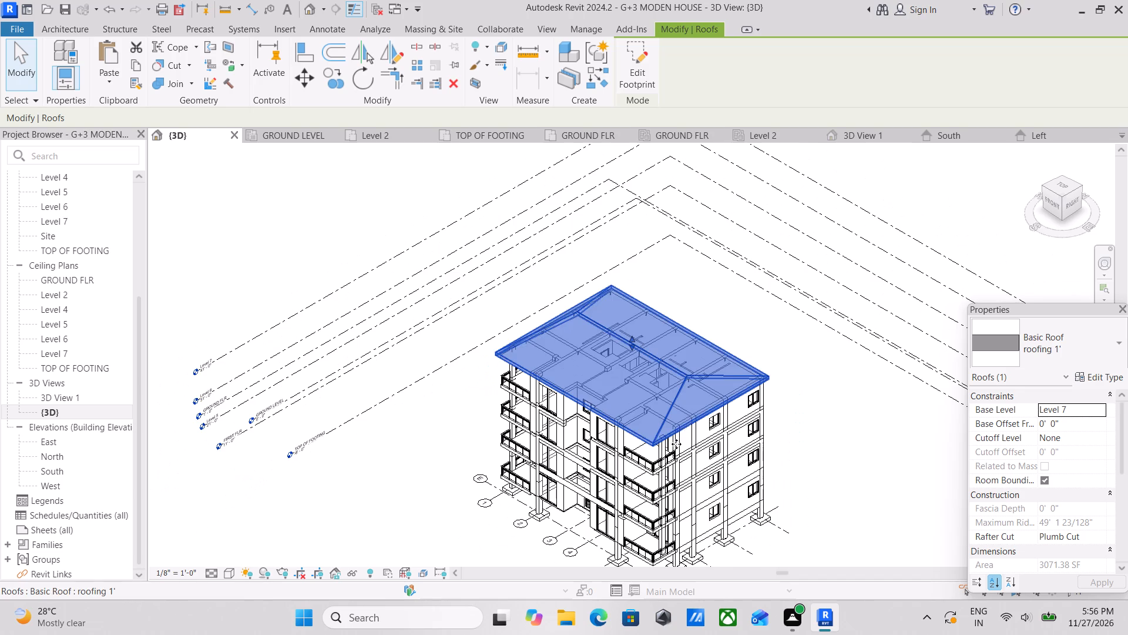
{"action": "scroll", "coordinate": [635, 504], "scroll_direction": "up", "scroll_amount": 1}
{"action": "middle_click_drag", "start_coordinate": [636, 503], "coordinate": [733, 429]}
{"action": "scroll", "coordinate": [710, 446], "scroll_direction": "up", "scroll_amount": 3}
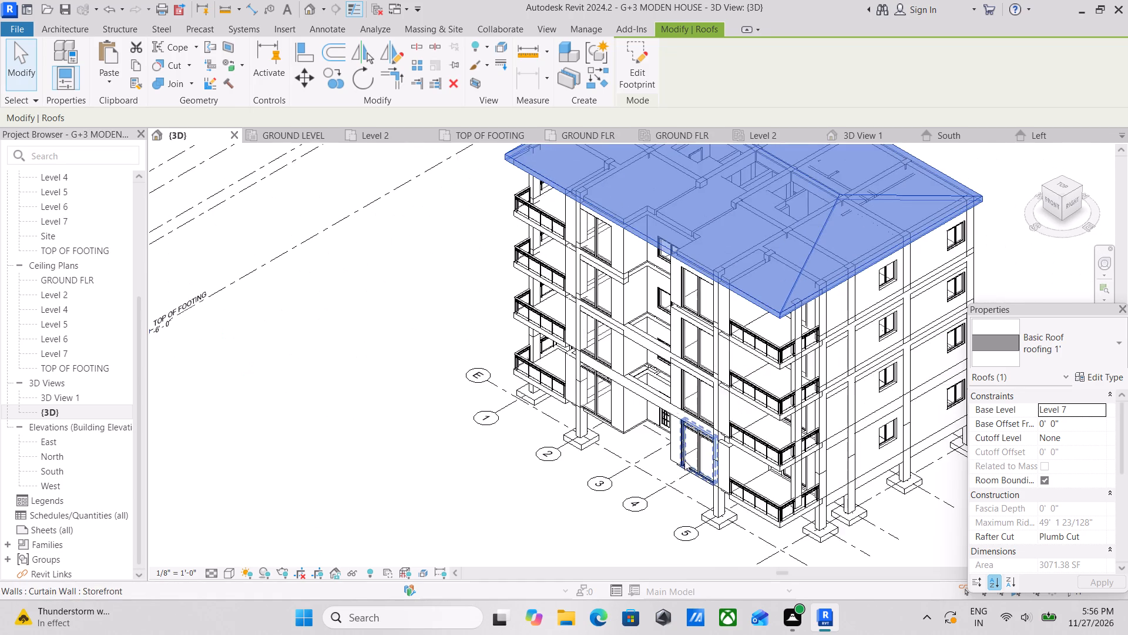
{"action": "scroll", "coordinate": [644, 336], "scroll_direction": "up", "scroll_amount": 3}
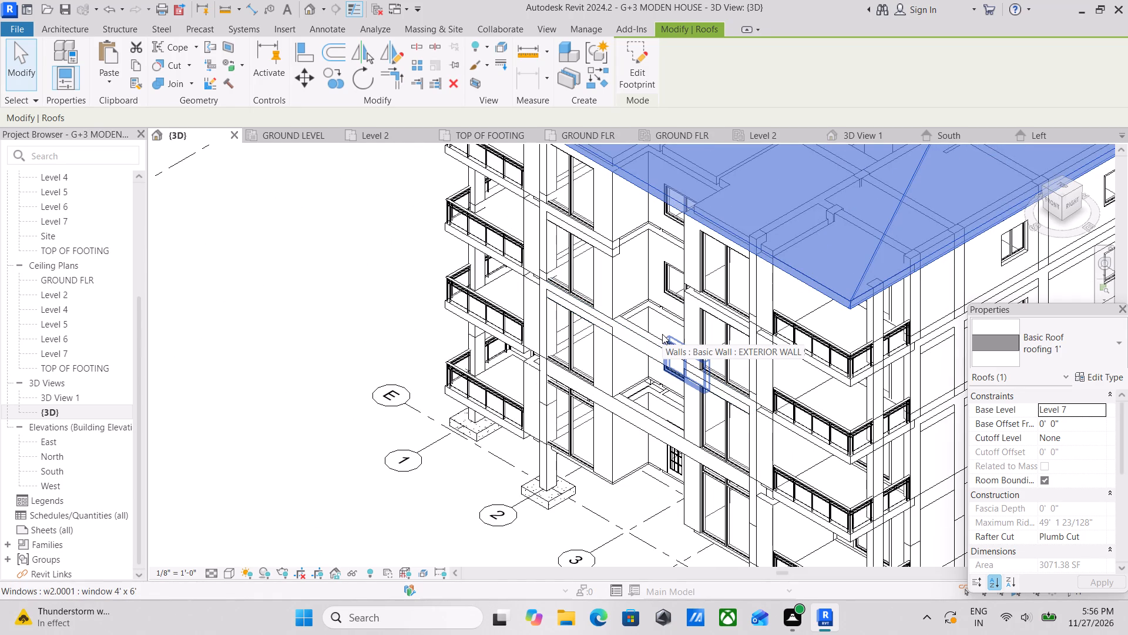
{"action": "scroll", "coordinate": [543, 325], "scroll_direction": "up", "scroll_amount": 2}
{"action": "scroll", "coordinate": [542, 325], "scroll_direction": "down", "scroll_amount": 2}
{"action": "middle_click_drag", "start_coordinate": [550, 341], "coordinate": [599, 404]}
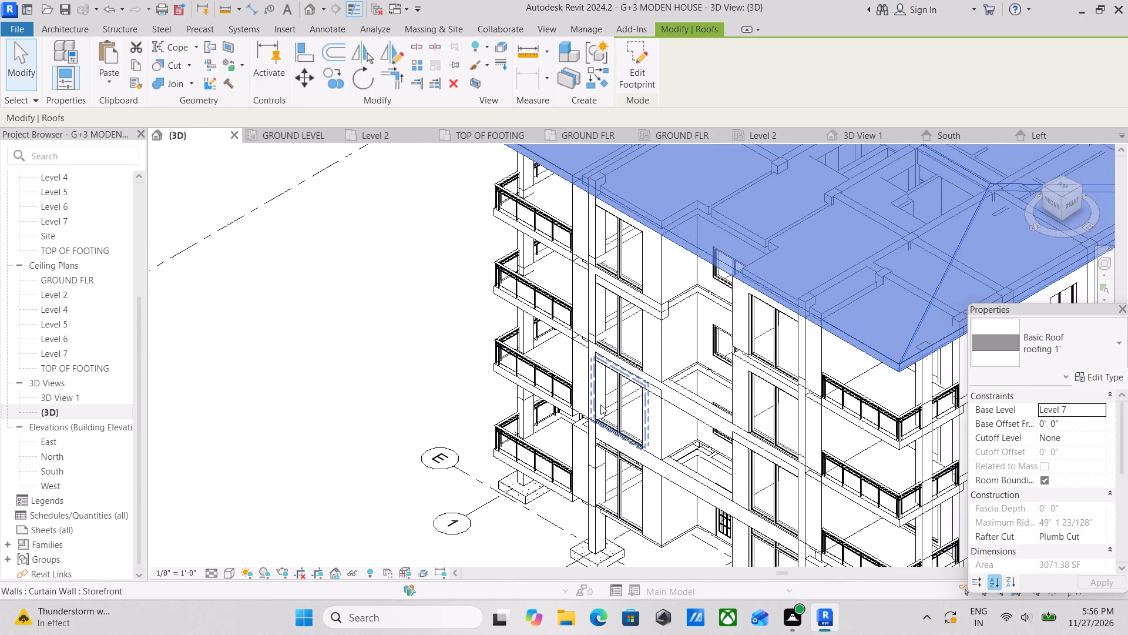
{"action": "scroll", "coordinate": [617, 421], "scroll_direction": "down", "scroll_amount": 1}
{"action": "middle_click_drag", "start_coordinate": [619, 421], "coordinate": [660, 365]}
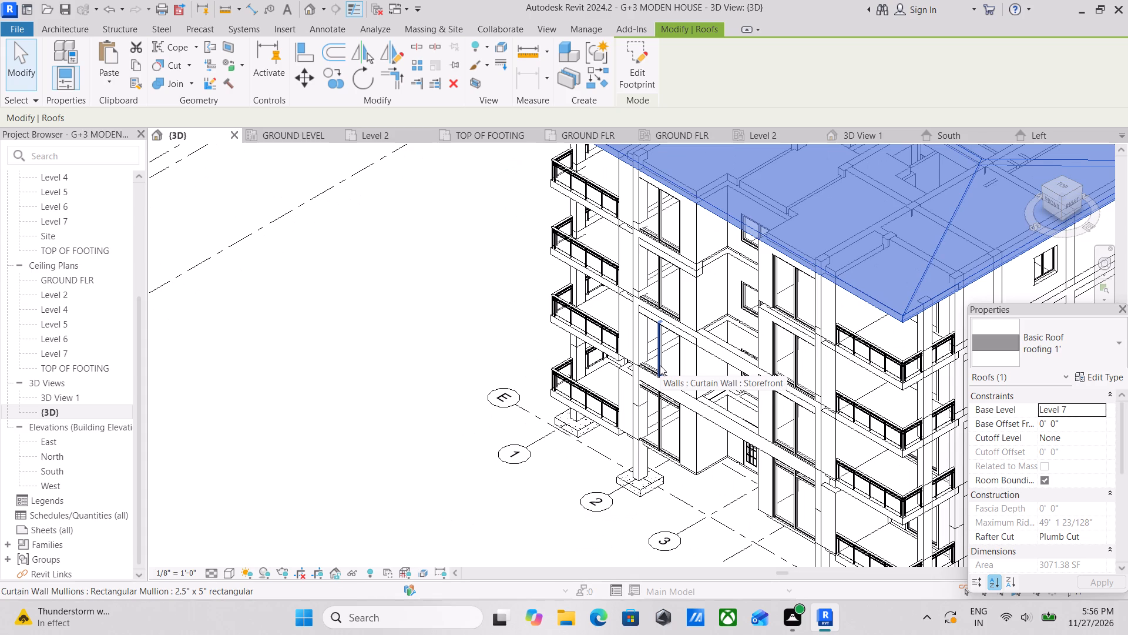
{"action": "middle_click_drag", "start_coordinate": [660, 365], "coordinate": [648, 434]}
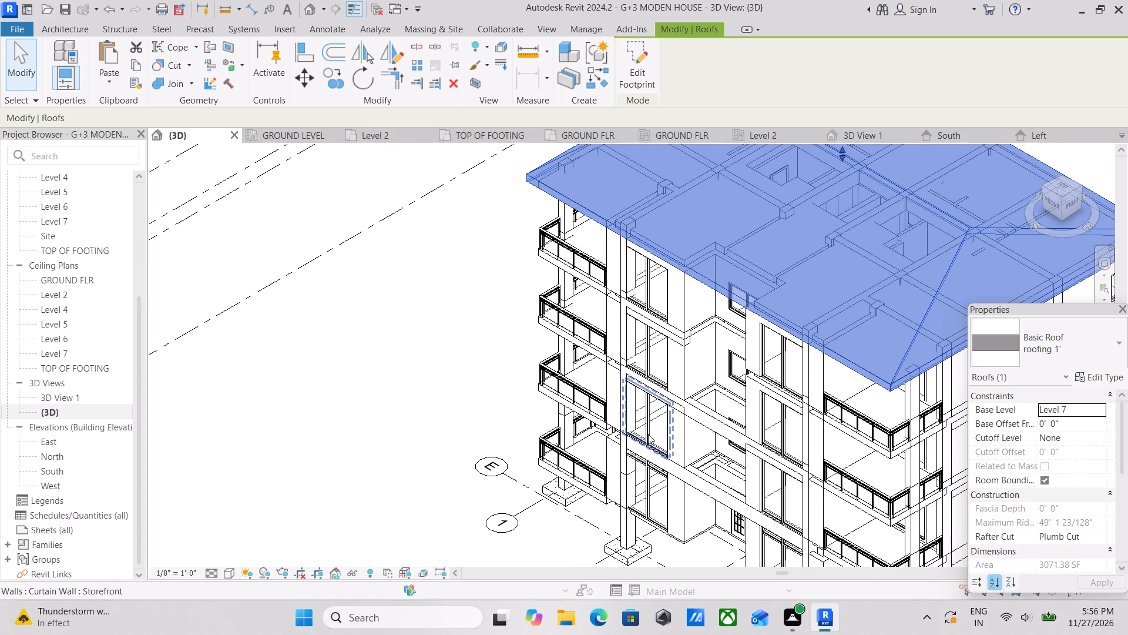
{"action": "middle_click_drag", "start_coordinate": [649, 433], "coordinate": [588, 400]}
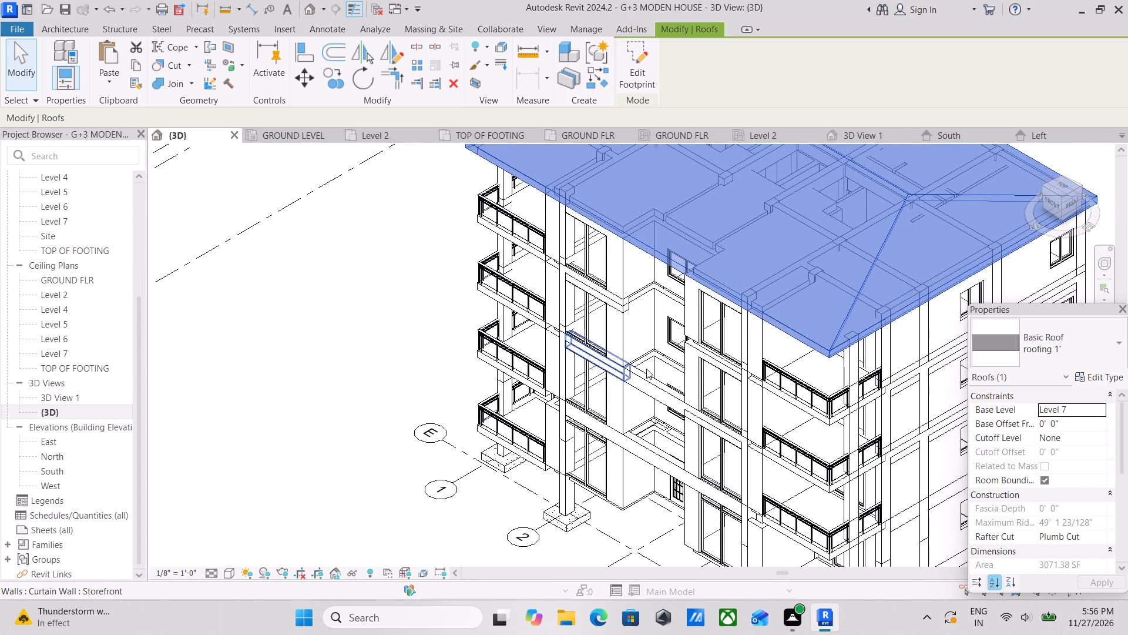
{"action": "middle_click_drag", "start_coordinate": [646, 369], "coordinate": [495, 350]}
{"action": "middle_click_drag", "start_coordinate": [770, 372], "coordinate": [866, 315]}
{"action": "scroll", "coordinate": [871, 314], "scroll_direction": "down", "scroll_amount": 2}
{"action": "middle_click_drag", "start_coordinate": [871, 314], "coordinate": [857, 359]}
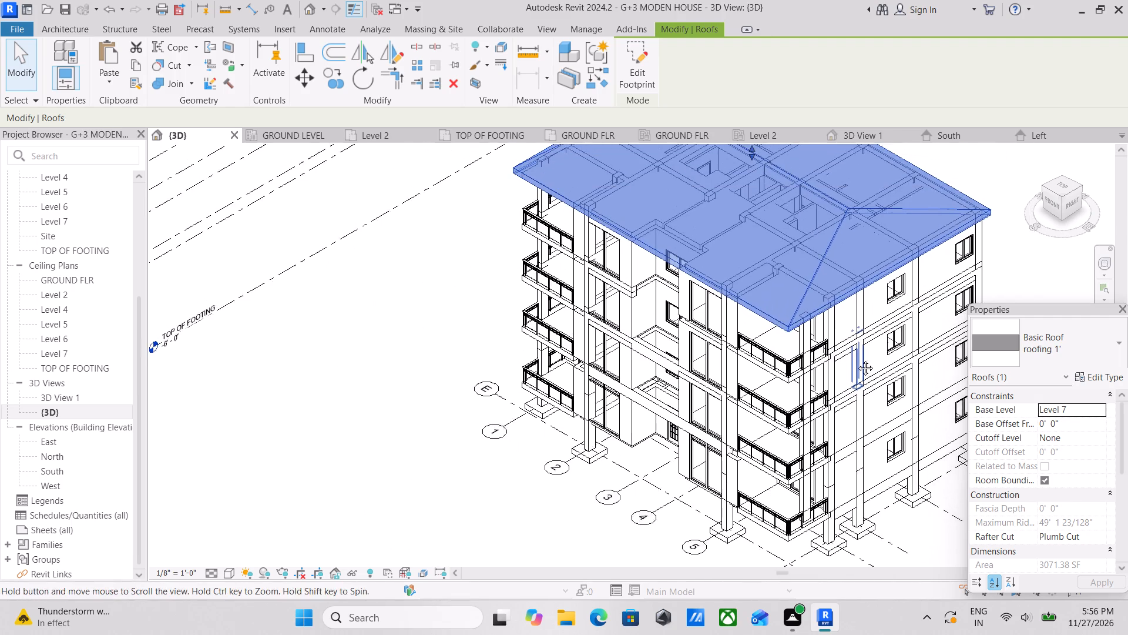
{"action": "middle_click_drag", "start_coordinate": [857, 359], "coordinate": [858, 358]}
{"action": "middle_click_drag", "start_coordinate": [688, 326], "coordinate": [686, 402]}
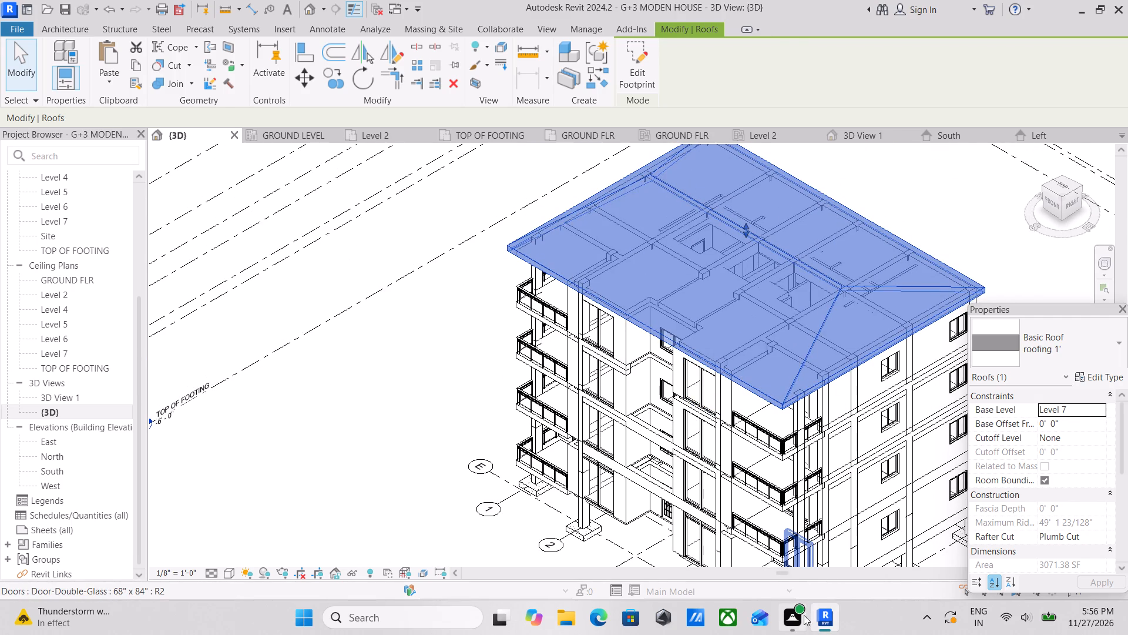
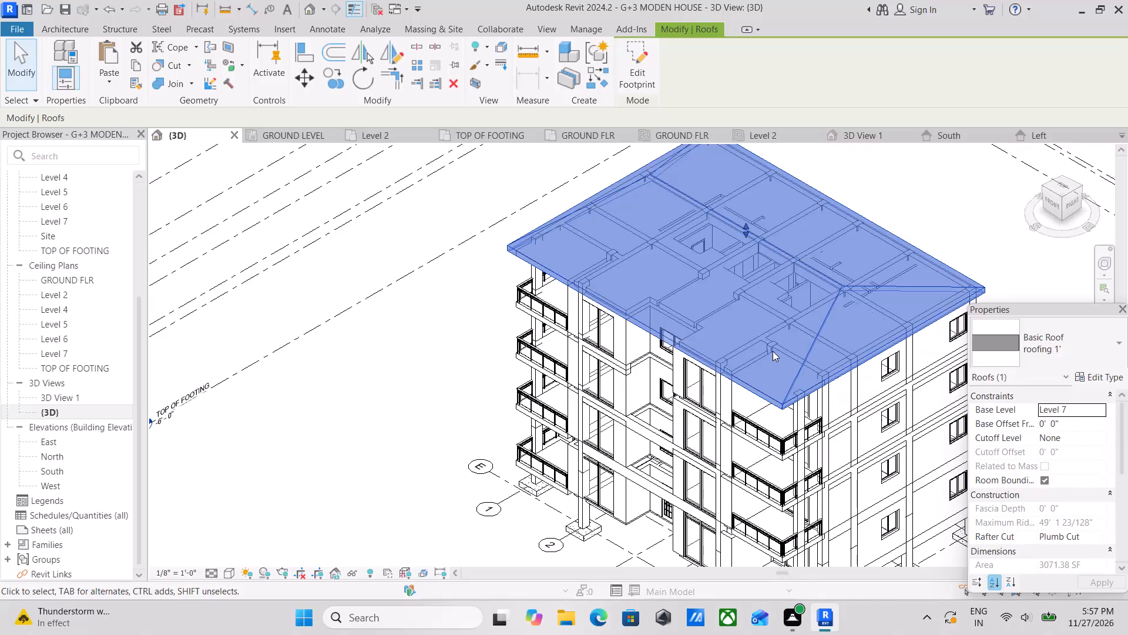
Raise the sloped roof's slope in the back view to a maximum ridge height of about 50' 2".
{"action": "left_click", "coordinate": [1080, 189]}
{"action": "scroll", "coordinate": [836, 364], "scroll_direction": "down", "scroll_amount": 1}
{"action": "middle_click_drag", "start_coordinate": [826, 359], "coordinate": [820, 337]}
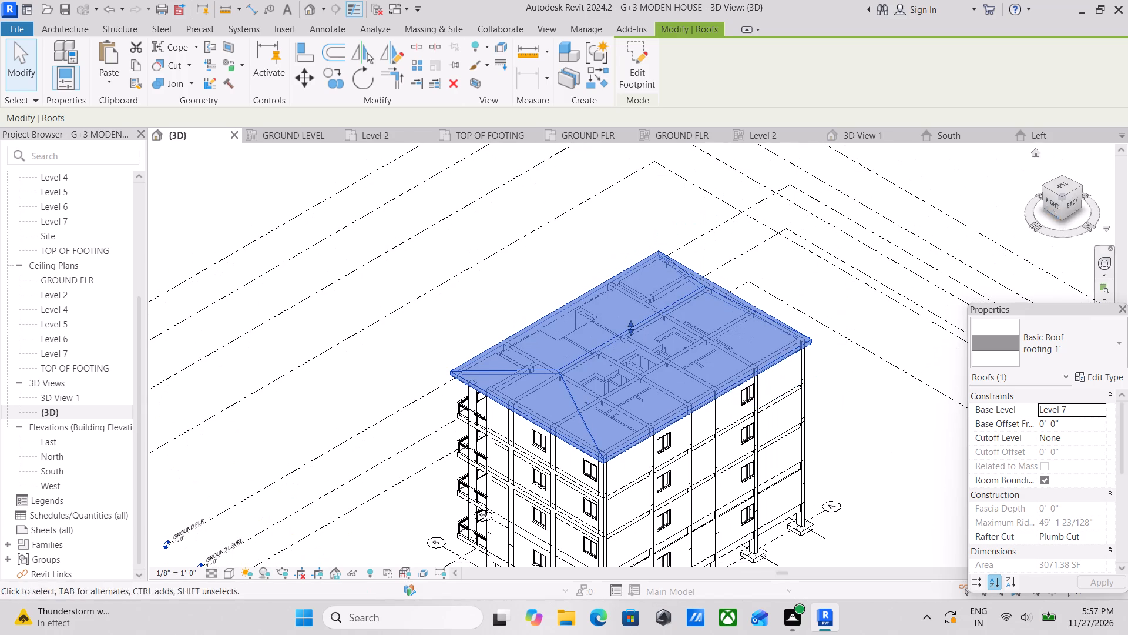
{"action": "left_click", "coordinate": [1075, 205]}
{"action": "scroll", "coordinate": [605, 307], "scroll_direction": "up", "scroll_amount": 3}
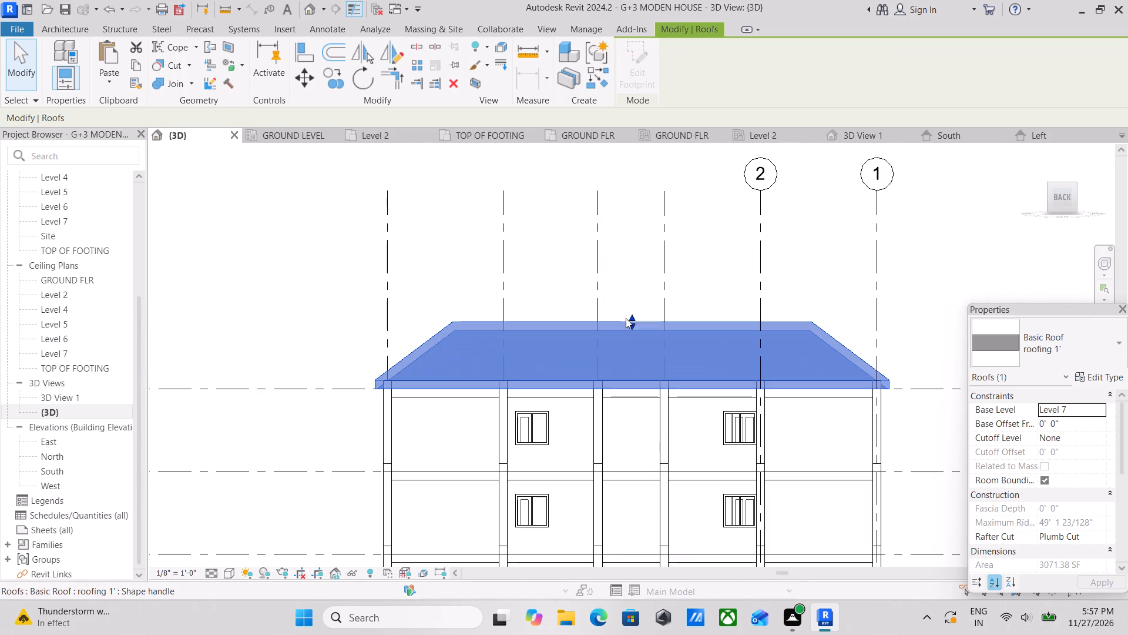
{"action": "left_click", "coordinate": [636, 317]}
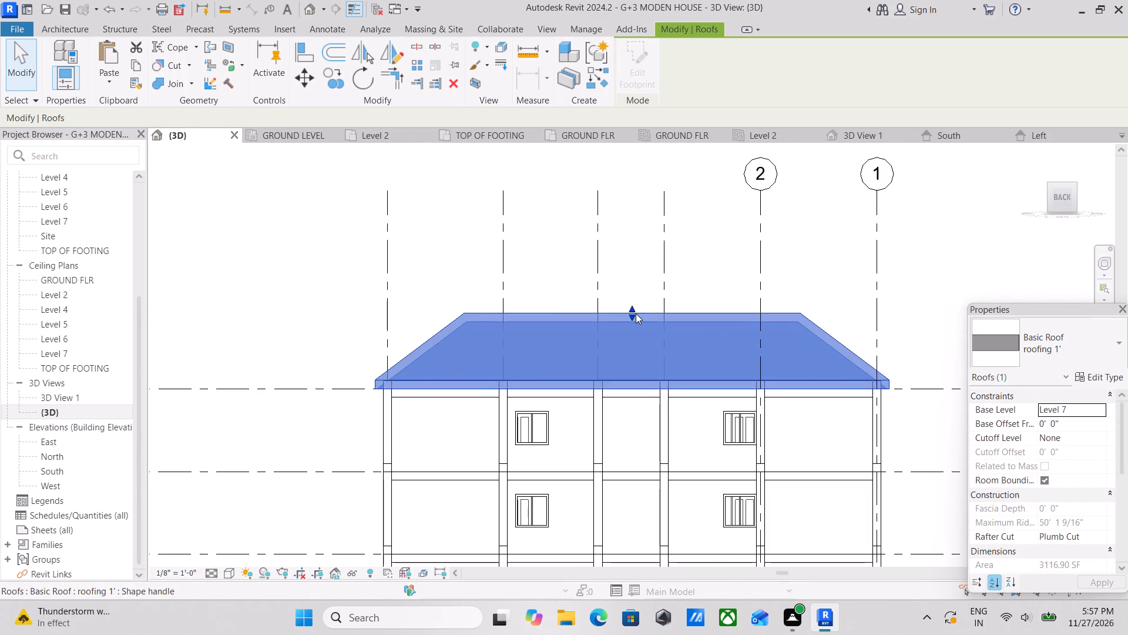
Inspect the raised roof and the back facade from the footings up to Level 7.
{"action": "scroll", "coordinate": [630, 337], "scroll_direction": "down", "scroll_amount": 1}
{"action": "middle_click_drag", "start_coordinate": [630, 337], "coordinate": [651, 335]}
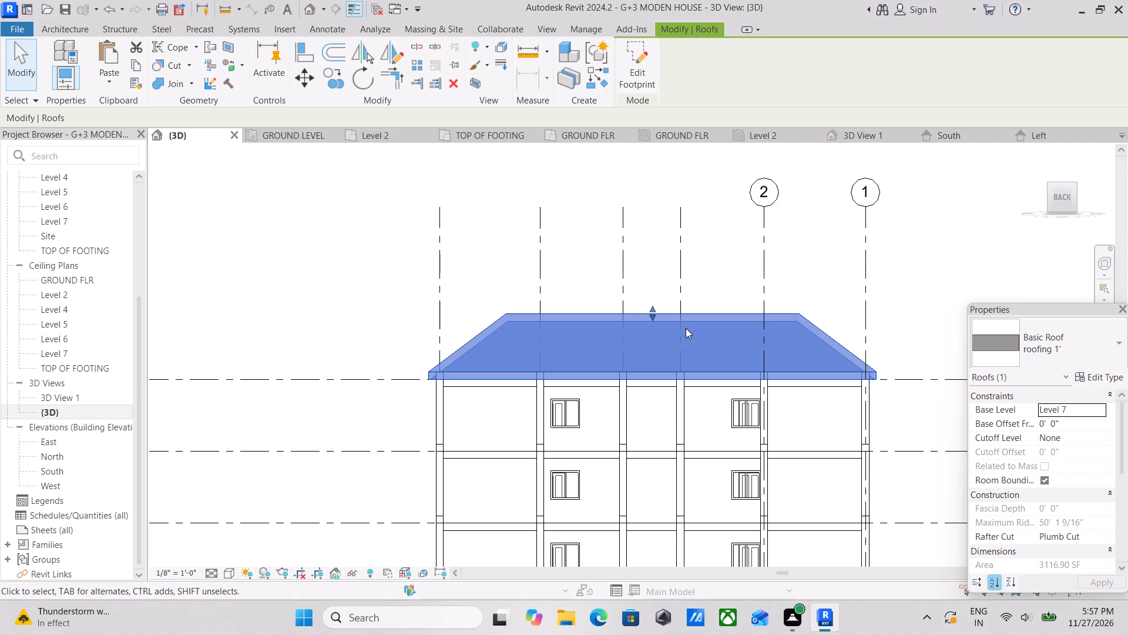
{"action": "scroll", "coordinate": [686, 328], "scroll_direction": "up", "scroll_amount": 1}
{"action": "scroll", "coordinate": [686, 328], "scroll_direction": "down", "scroll_amount": 2}
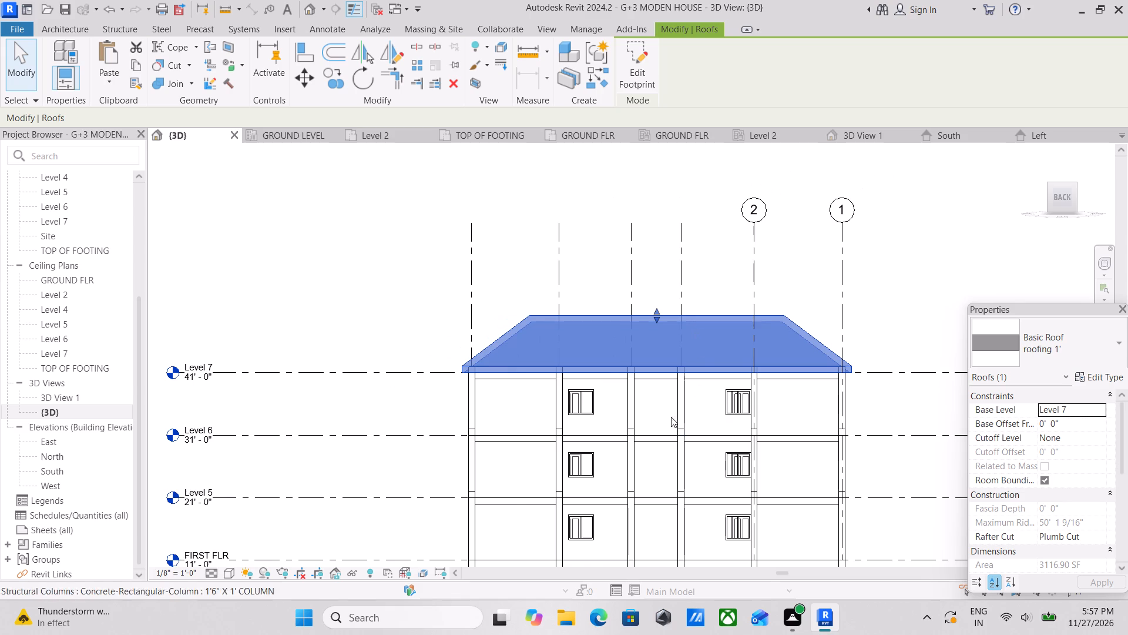
{"action": "scroll", "coordinate": [911, 323], "scroll_direction": "up", "scroll_amount": 1}
{"action": "scroll", "coordinate": [670, 421], "scroll_direction": "up", "scroll_amount": 2}
{"action": "middle_click_drag", "start_coordinate": [672, 419], "coordinate": [737, 329]}
{"action": "scroll", "coordinate": [717, 360], "scroll_direction": "down", "scroll_amount": 1}
{"action": "middle_click_drag", "start_coordinate": [634, 406], "coordinate": [707, 338]}
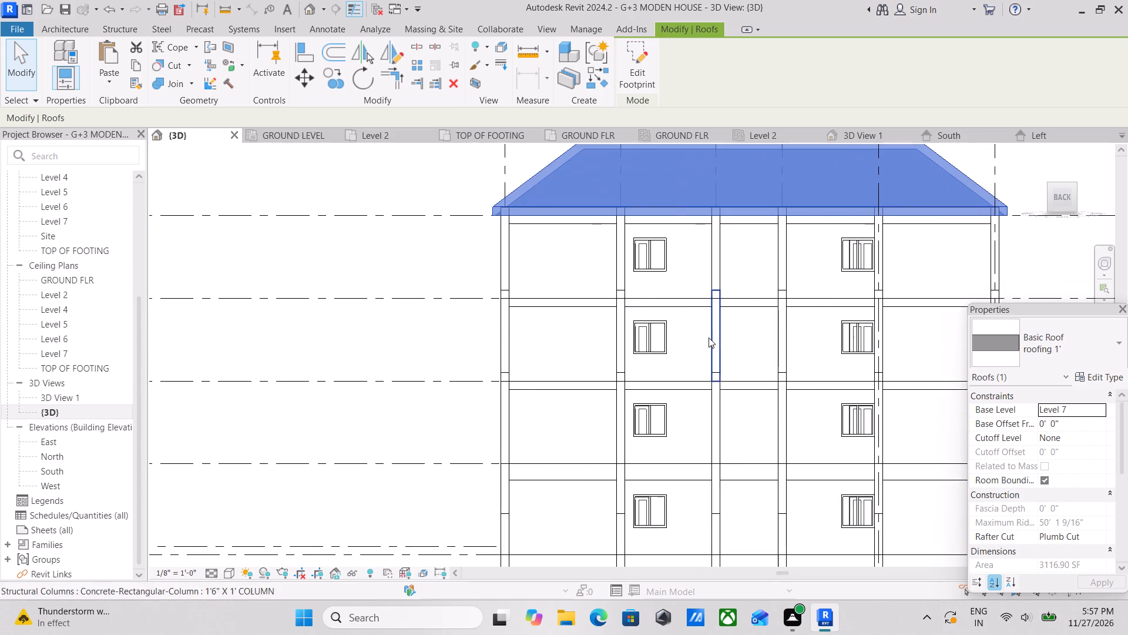
{"action": "scroll", "coordinate": [705, 390], "scroll_direction": "down", "scroll_amount": 1}
{"action": "middle_click_drag", "start_coordinate": [703, 390], "coordinate": [639, 384]}
{"action": "scroll", "coordinate": [644, 381], "scroll_direction": "down", "scroll_amount": 2}
{"action": "middle_click_drag", "start_coordinate": [652, 392], "coordinate": [690, 359]}
{"action": "scroll", "coordinate": [726, 350], "scroll_direction": "up", "scroll_amount": 2}
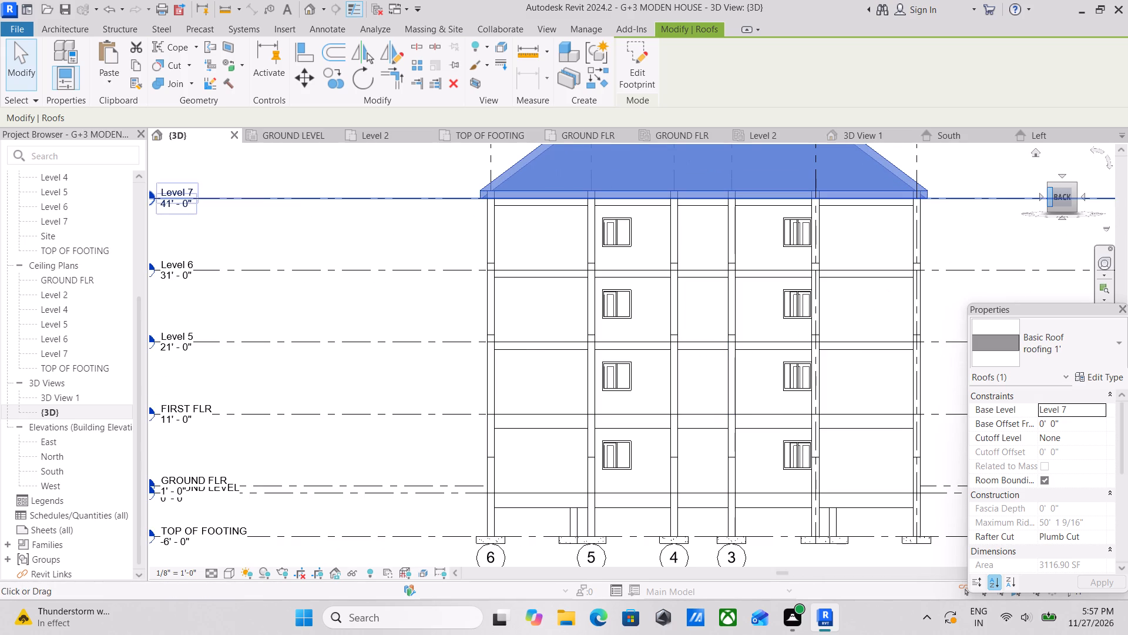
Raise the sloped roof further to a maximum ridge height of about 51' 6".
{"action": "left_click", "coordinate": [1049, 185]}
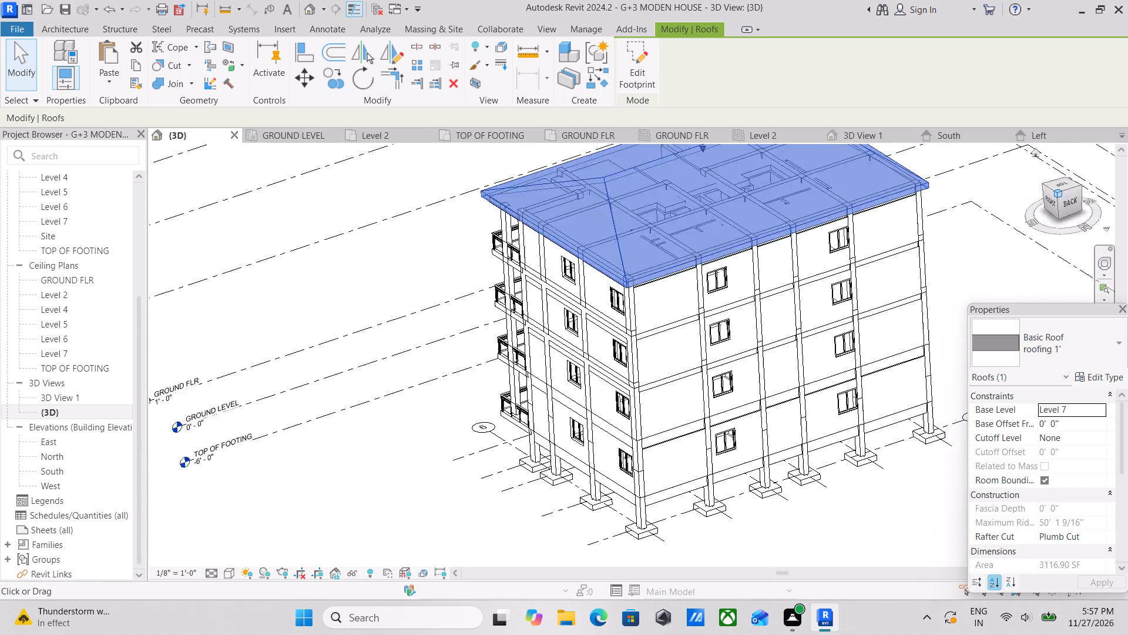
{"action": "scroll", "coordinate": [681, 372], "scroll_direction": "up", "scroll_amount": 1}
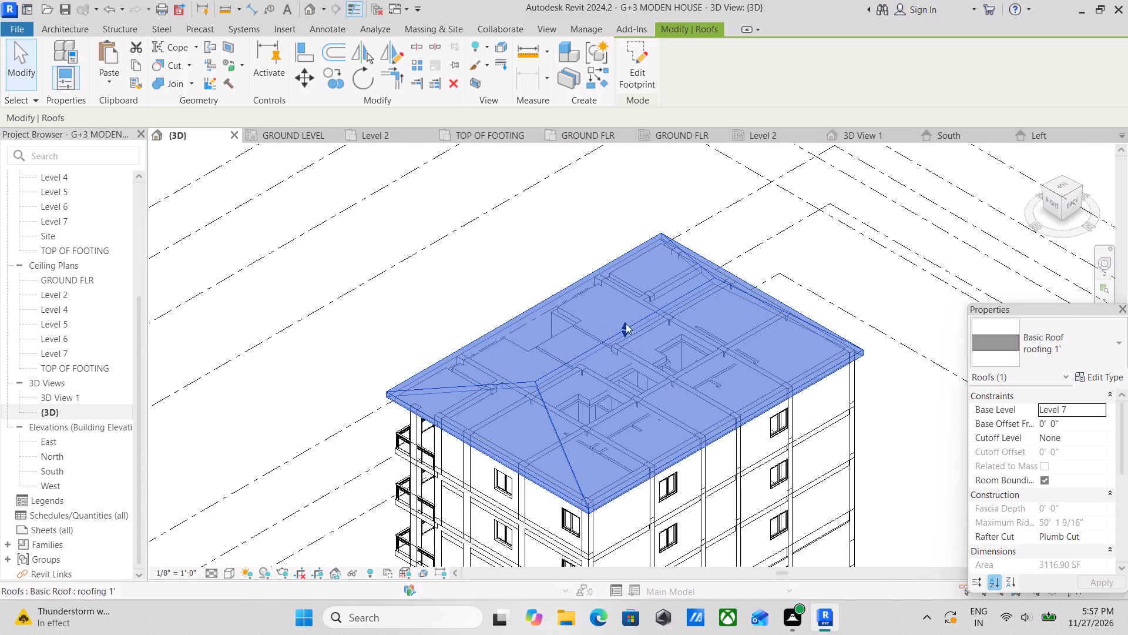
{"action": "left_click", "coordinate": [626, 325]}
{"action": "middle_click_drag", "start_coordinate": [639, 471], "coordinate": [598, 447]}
Attach the top of the back exterior wall on Level 6, between grids 5 and 6, to the sloped roof.
{"action": "left_click", "coordinate": [1077, 200]}
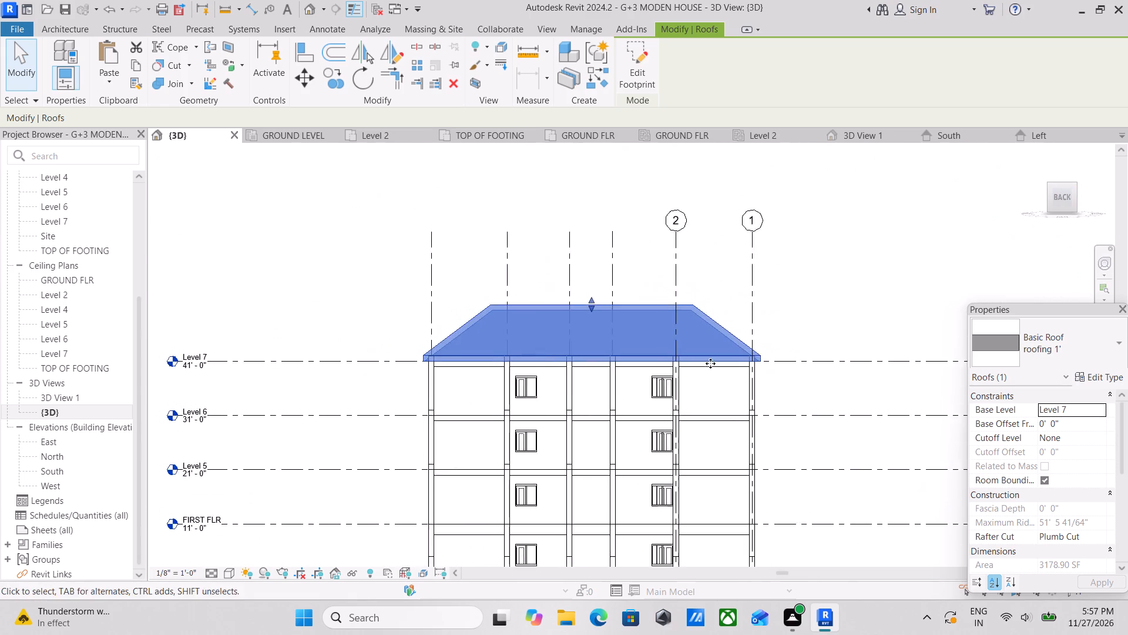
{"action": "scroll", "coordinate": [564, 408], "scroll_direction": "up", "scroll_amount": 1}
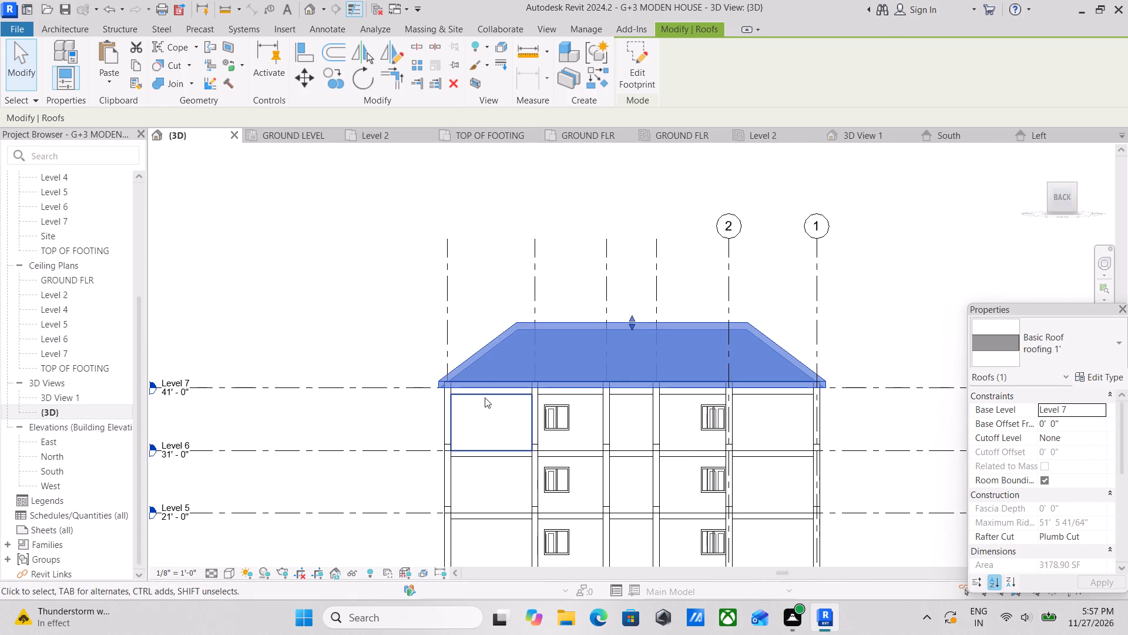
{"action": "left_click", "coordinate": [485, 397]}
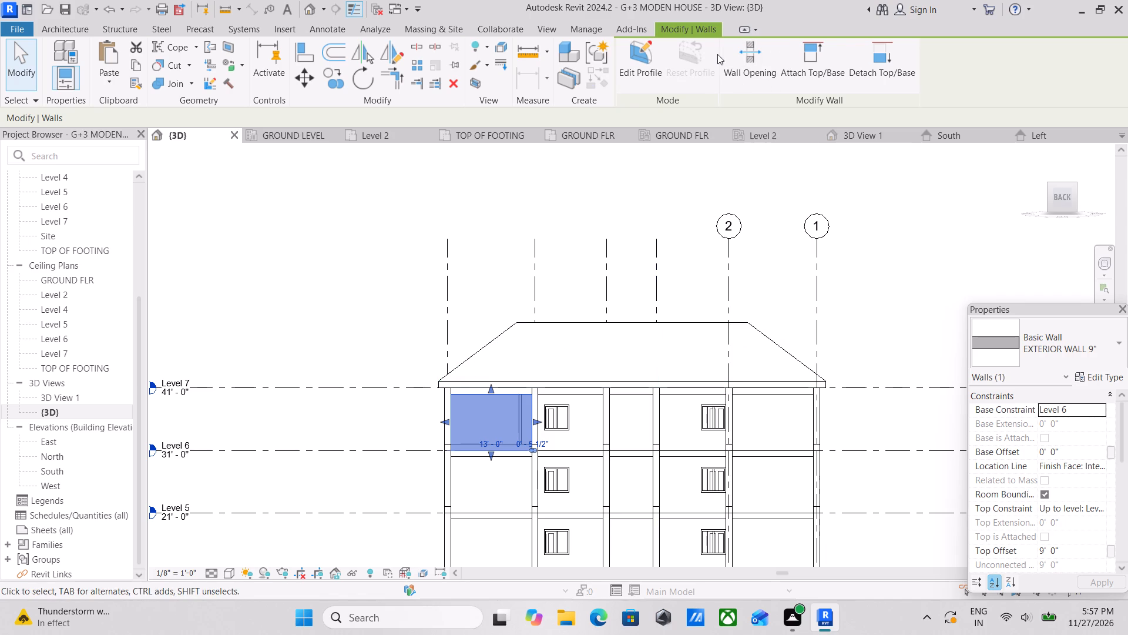
{"action": "left_click", "coordinate": [802, 56]}
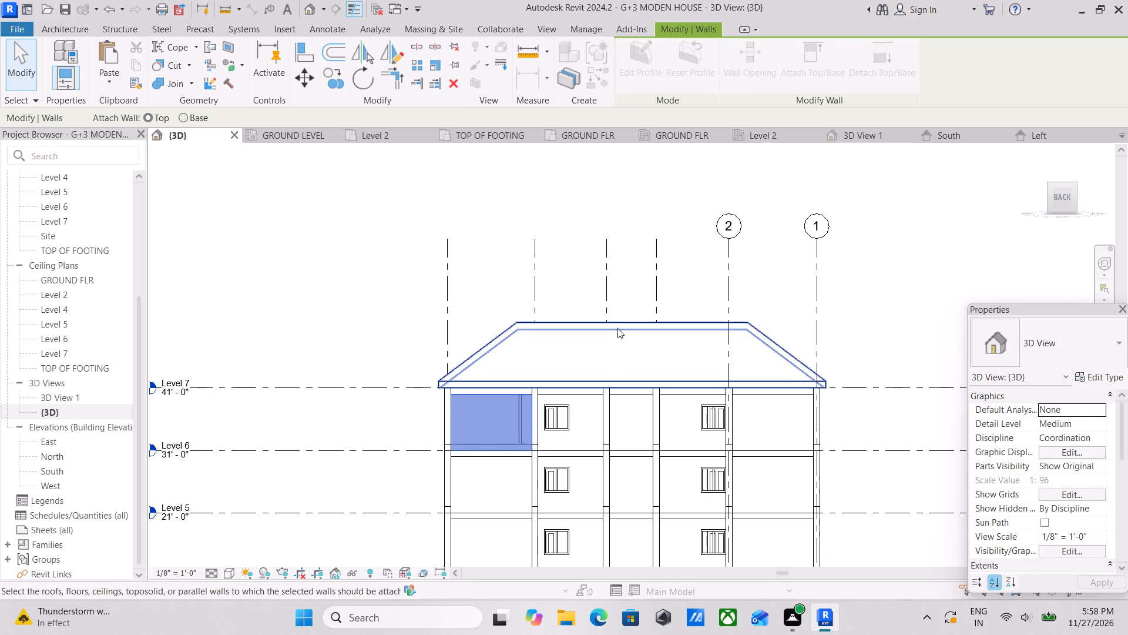
{"action": "left_click", "coordinate": [617, 327]}
{"action": "scroll", "coordinate": [540, 379], "scroll_direction": "down", "scroll_amount": 2}
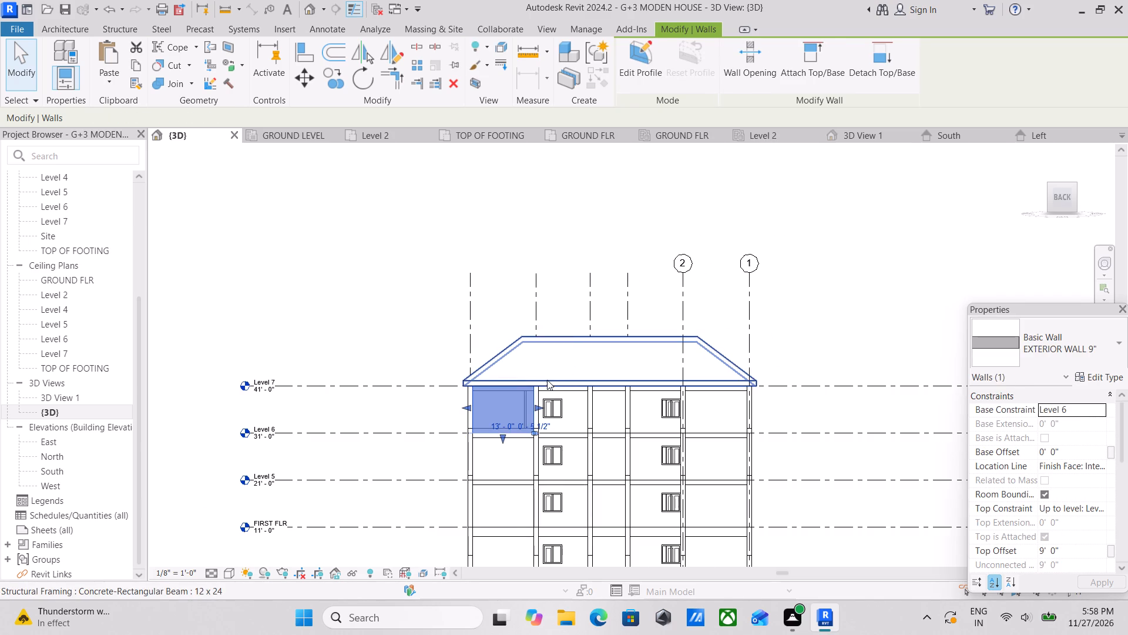
{"action": "middle_click_drag", "start_coordinate": [548, 383], "coordinate": [574, 417]}
{"action": "scroll", "coordinate": [577, 414], "scroll_direction": "up", "scroll_amount": 2}
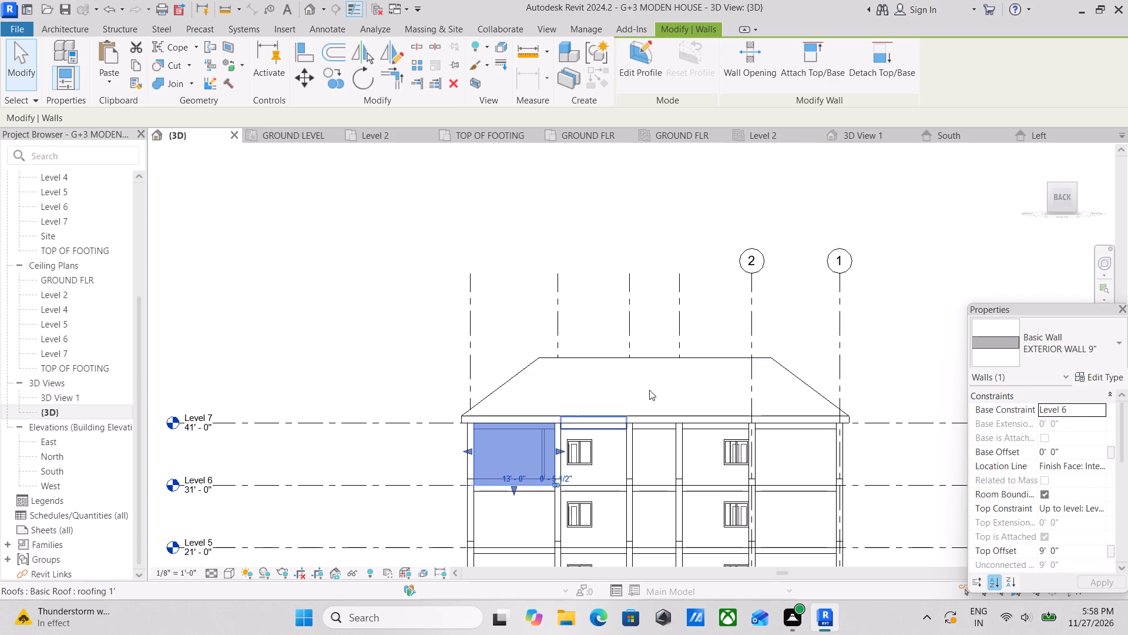
{"action": "left_click", "coordinate": [1050, 184]}
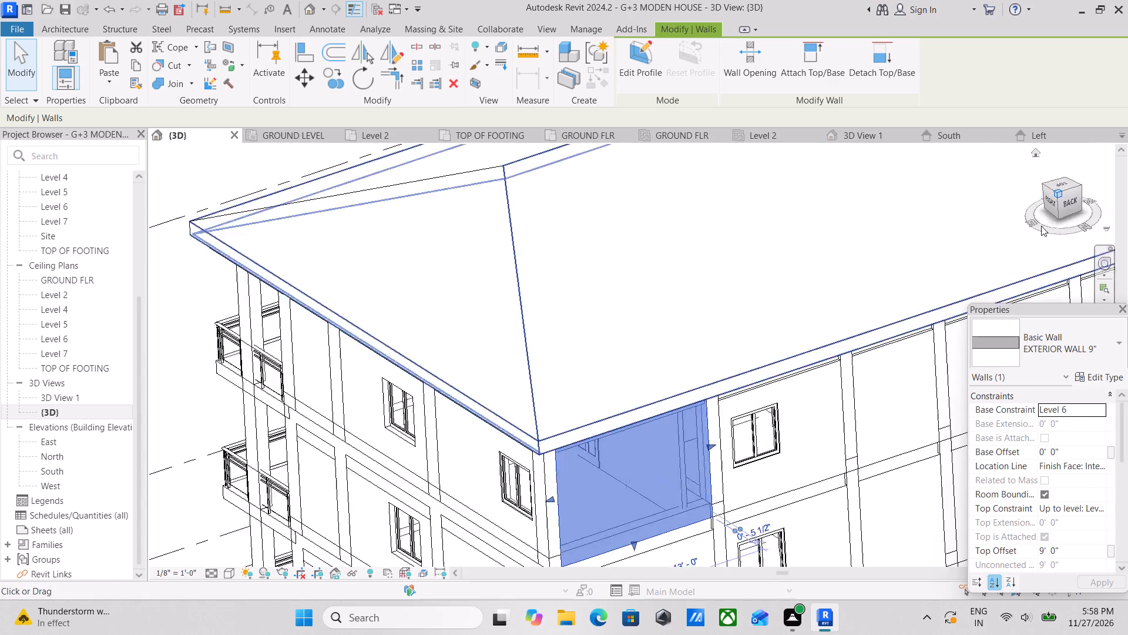
{"action": "scroll", "coordinate": [783, 391], "scroll_direction": "down", "scroll_amount": 3}
{"action": "middle_click_drag", "start_coordinate": [781, 391], "coordinate": [809, 382]}
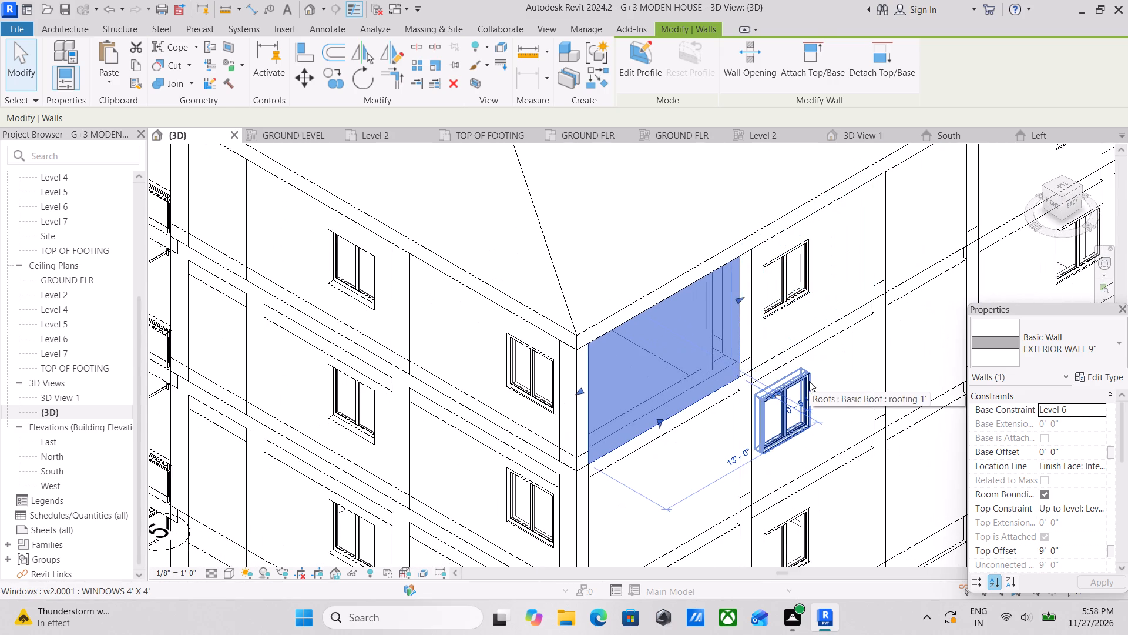
{"action": "key", "text": "Escape"}
{"action": "key", "text": "Escape"}
{"action": "key", "text": "Escape"}
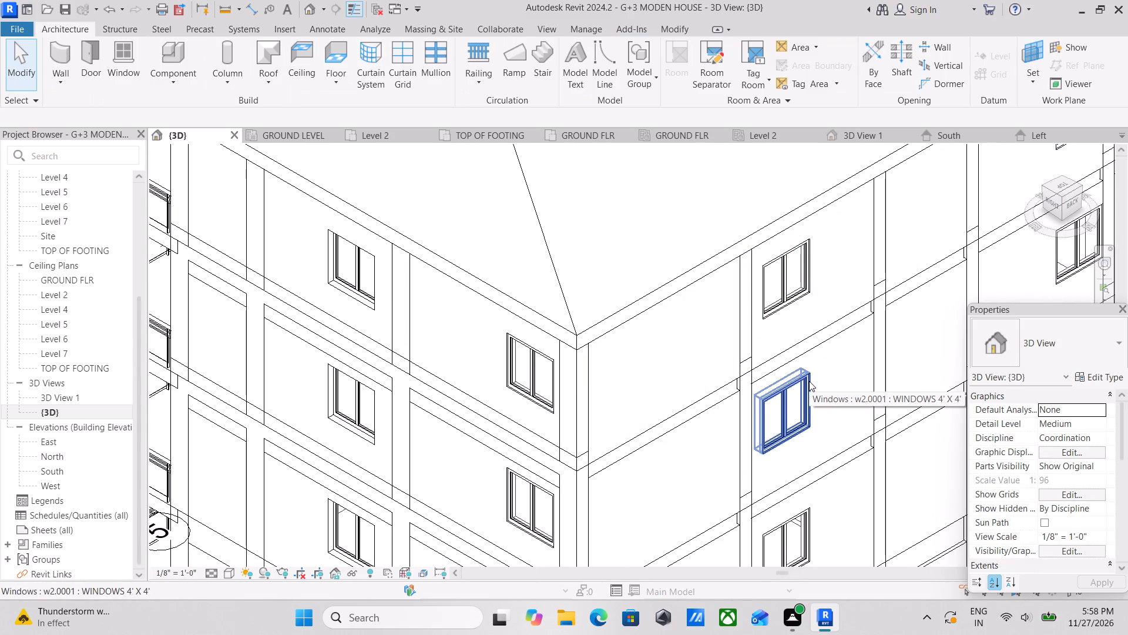
Adjust the sloped roof's slope in the front-right isometric view to a maximum ridge height of about 51' 0".
{"action": "scroll", "coordinate": [774, 369], "scroll_direction": "down", "scroll_amount": 6}
{"action": "middle_click_drag", "start_coordinate": [684, 339], "coordinate": [758, 298]}
{"action": "middle_click_drag", "start_coordinate": [660, 314], "coordinate": [758, 295]}
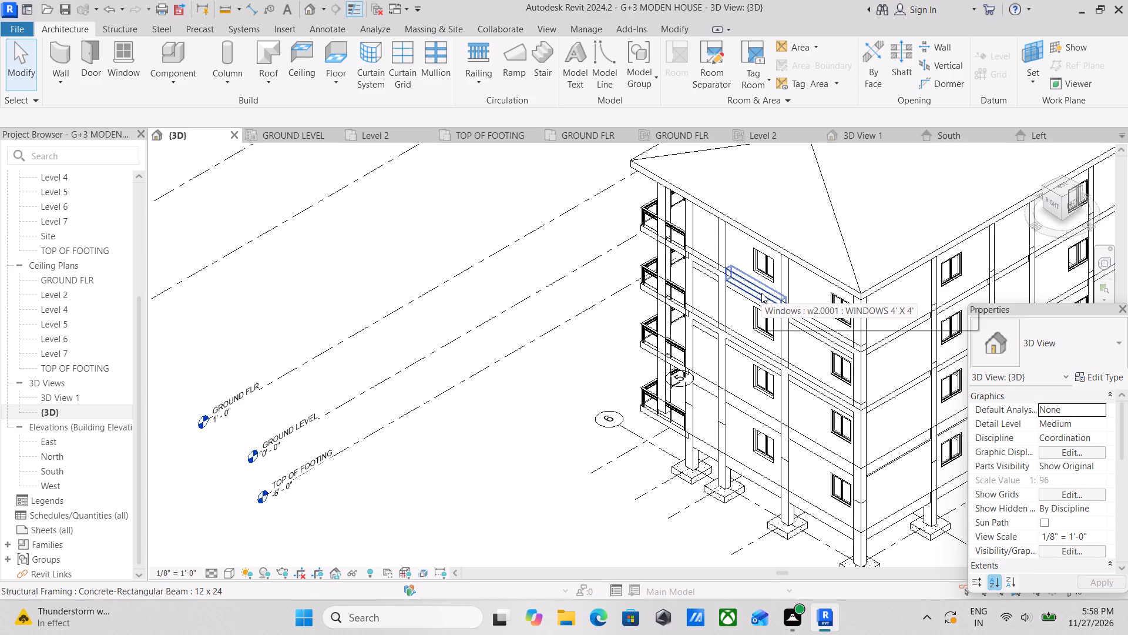
{"action": "left_click", "coordinate": [1043, 188]}
{"action": "scroll", "coordinate": [761, 303], "scroll_direction": "up", "scroll_amount": 1}
{"action": "middle_click_drag", "start_coordinate": [635, 361], "coordinate": [681, 318]}
{"action": "left_click", "coordinate": [677, 312]}
{"action": "scroll", "coordinate": [673, 302], "scroll_direction": "up", "scroll_amount": 5}
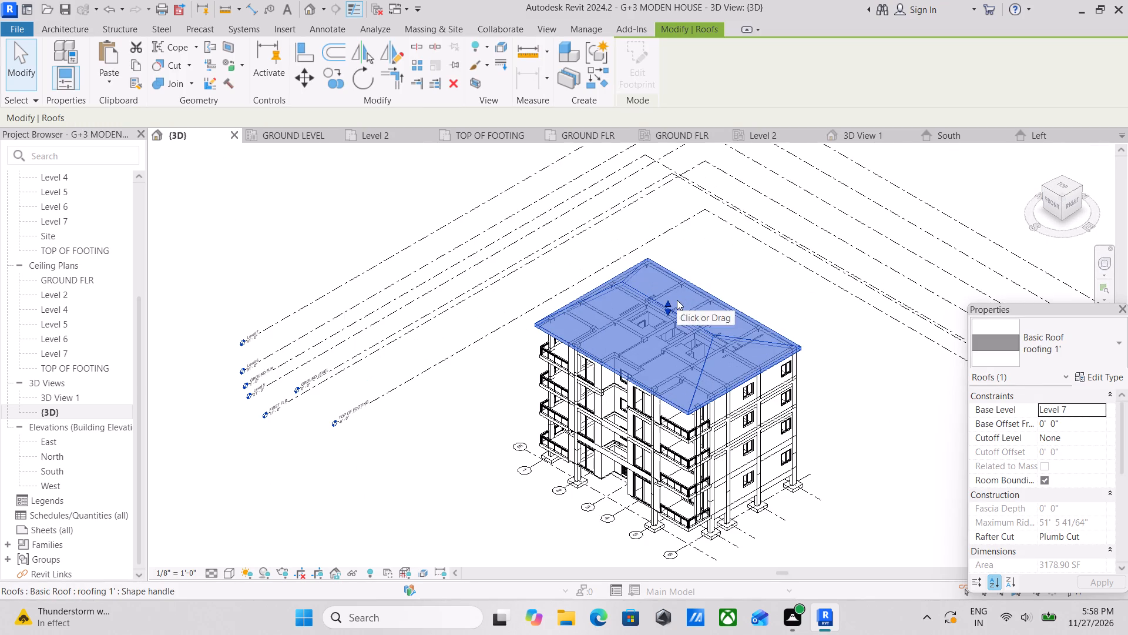
{"action": "left_click", "coordinate": [668, 301]}
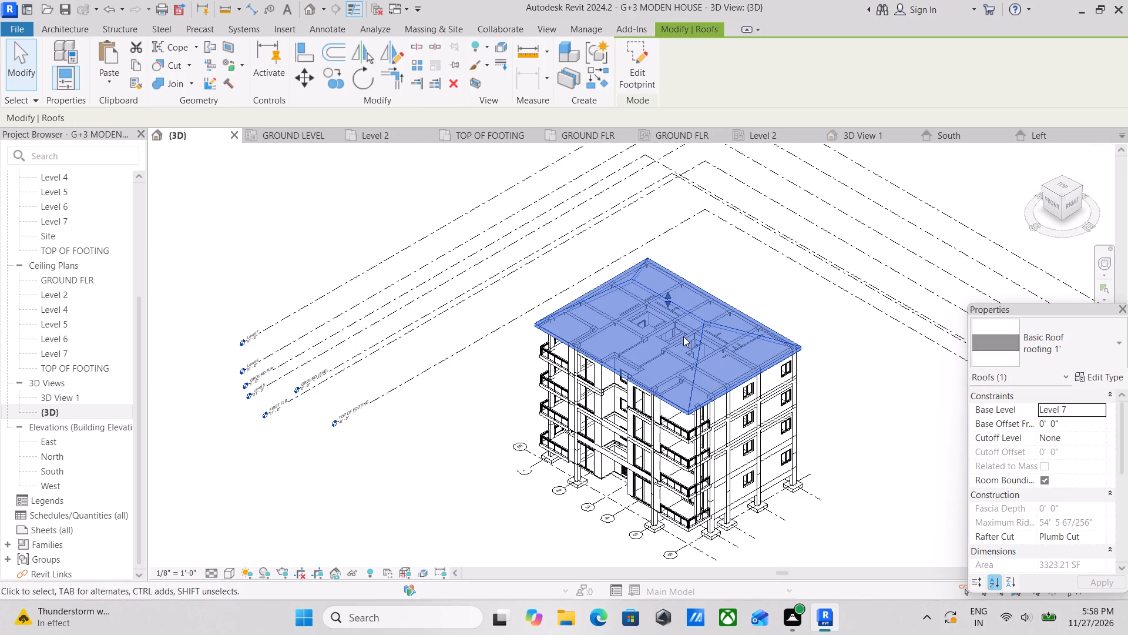
{"action": "scroll", "coordinate": [683, 336], "scroll_direction": "up", "scroll_amount": 1}
{"action": "left_click_drag", "start_coordinate": [668, 291], "coordinate": [668, 300]}
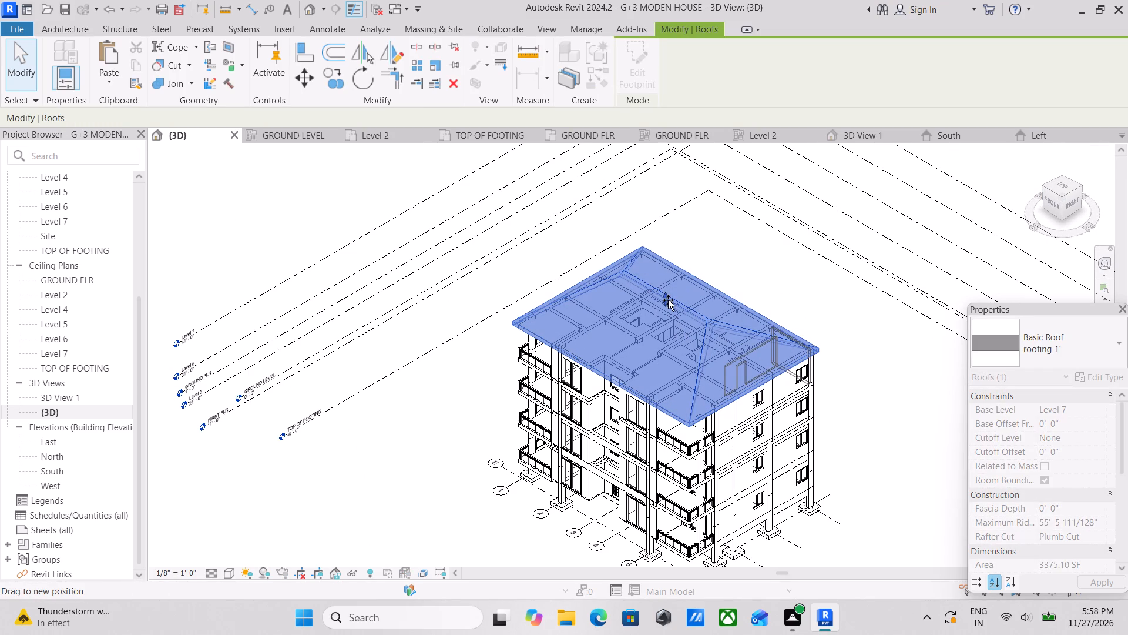
{"action": "left_click_drag", "start_coordinate": [668, 300], "coordinate": [671, 306]}
Examine the adjusted roof, the front balconies with their railings and the central windows in the isometric view.
{"action": "middle_click_drag", "start_coordinate": [673, 309], "coordinate": [700, 279]}
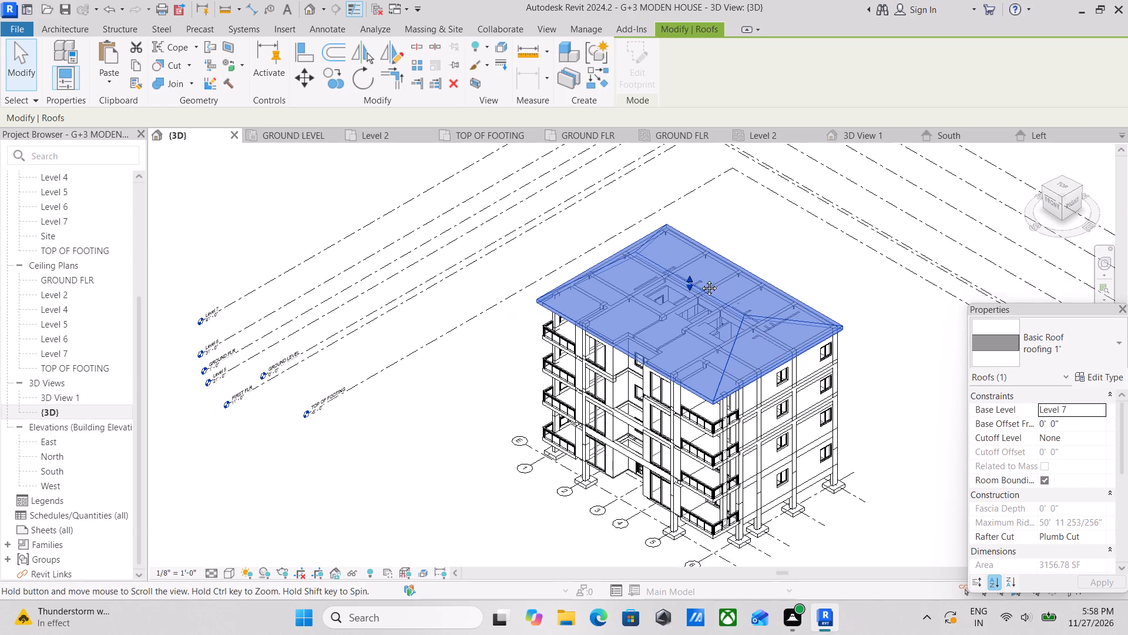
{"action": "middle_click_drag", "start_coordinate": [700, 279], "coordinate": [703, 274]}
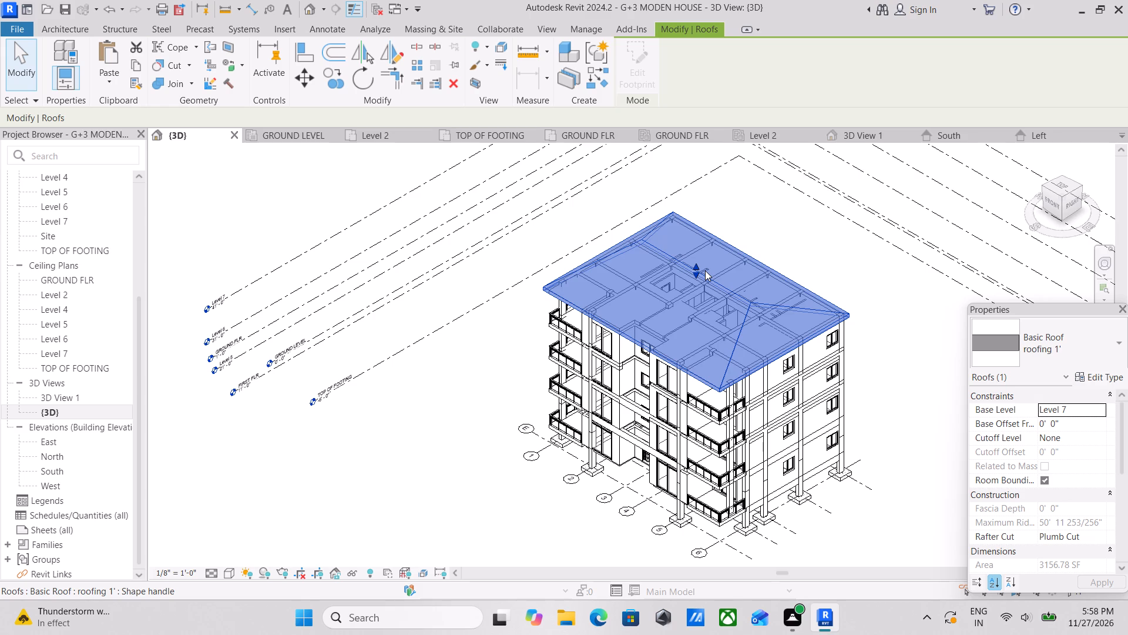
{"action": "scroll", "coordinate": [662, 296], "scroll_direction": "up", "scroll_amount": 3}
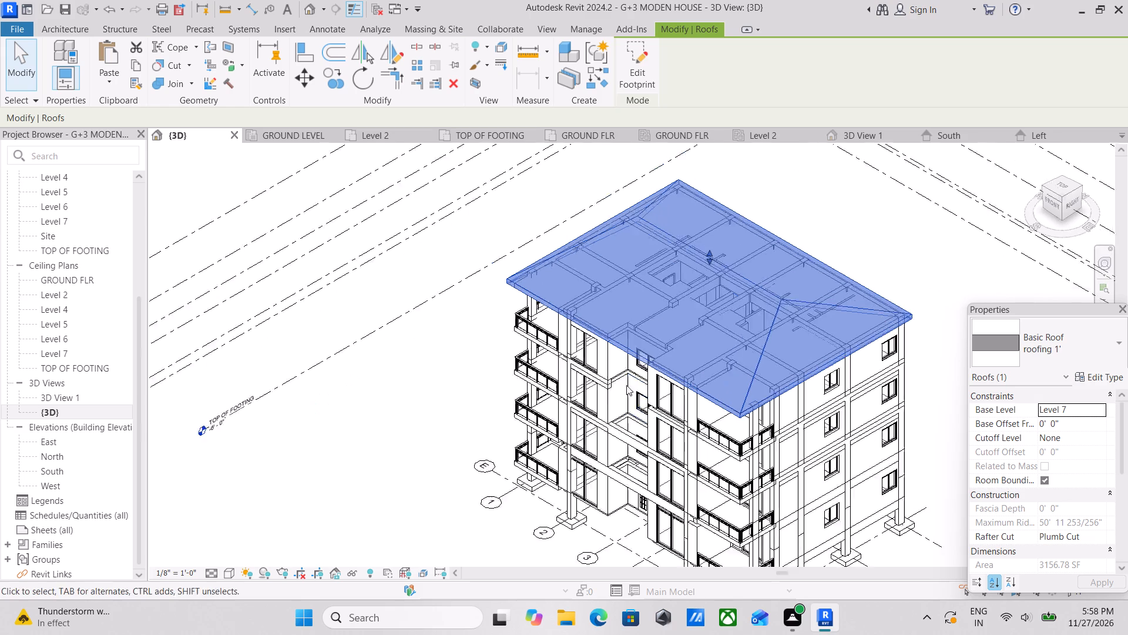
{"action": "scroll", "coordinate": [615, 406], "scroll_direction": "up", "scroll_amount": 2}
{"action": "middle_click_drag", "start_coordinate": [674, 382], "coordinate": [698, 346]}
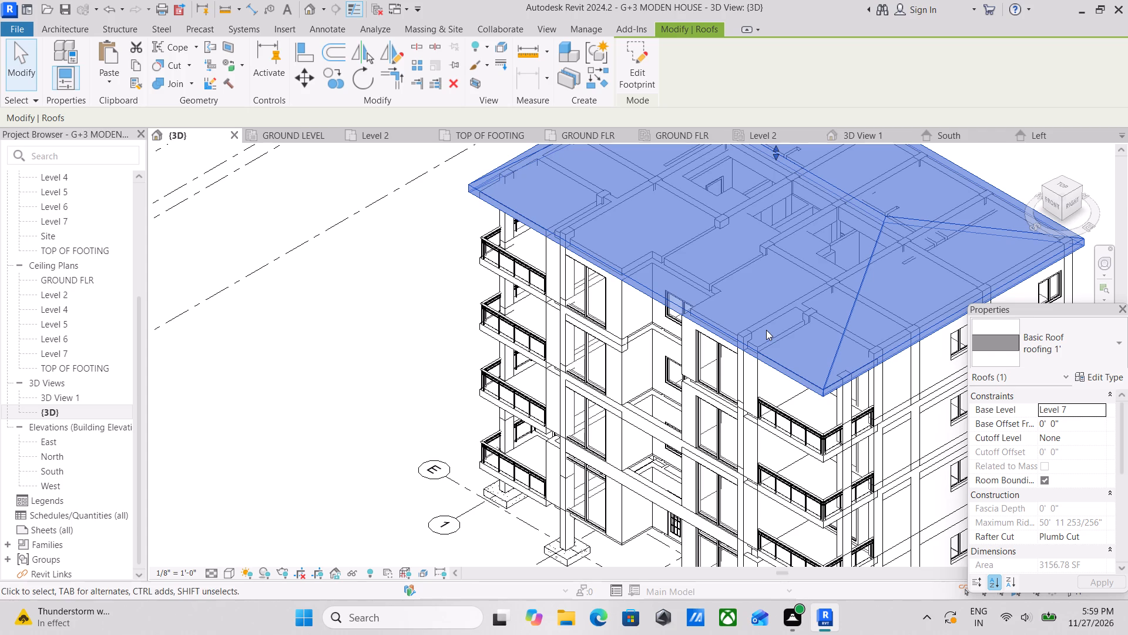
{"action": "scroll", "coordinate": [766, 330], "scroll_direction": "down", "scroll_amount": 3}
{"action": "middle_click_drag", "start_coordinate": [742, 338], "coordinate": [816, 291]}
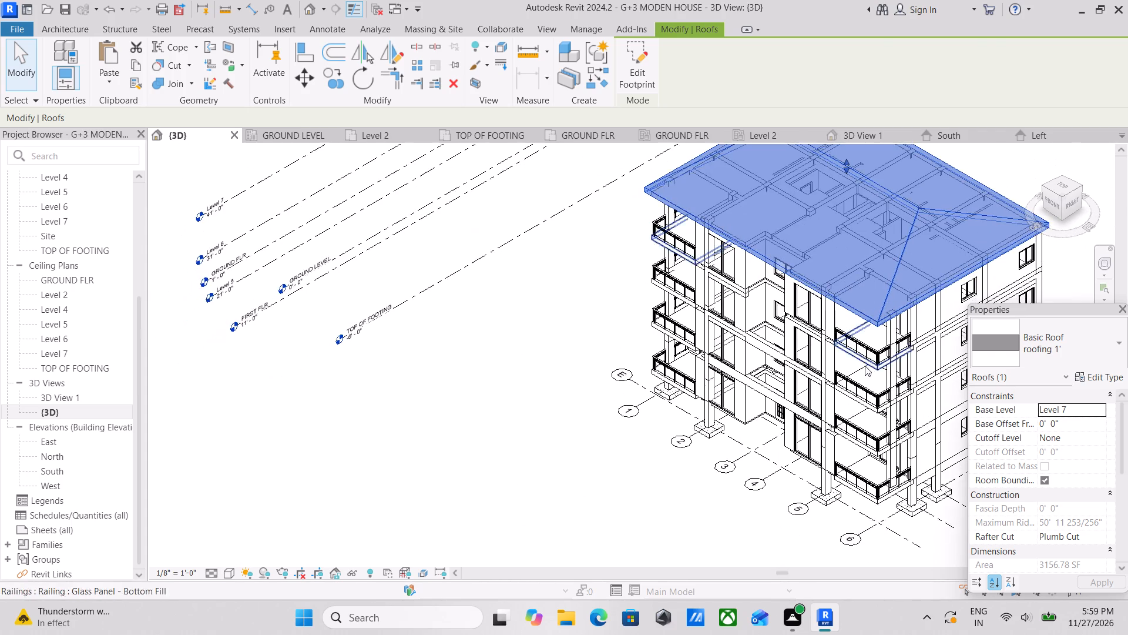
{"action": "scroll", "coordinate": [865, 377], "scroll_direction": "up", "scroll_amount": 2}
{"action": "scroll", "coordinate": [753, 352], "scroll_direction": "up", "scroll_amount": 2}
{"action": "middle_click_drag", "start_coordinate": [736, 346], "coordinate": [749, 392]}
{"action": "scroll", "coordinate": [636, 263], "scroll_direction": "up", "scroll_amount": 2}
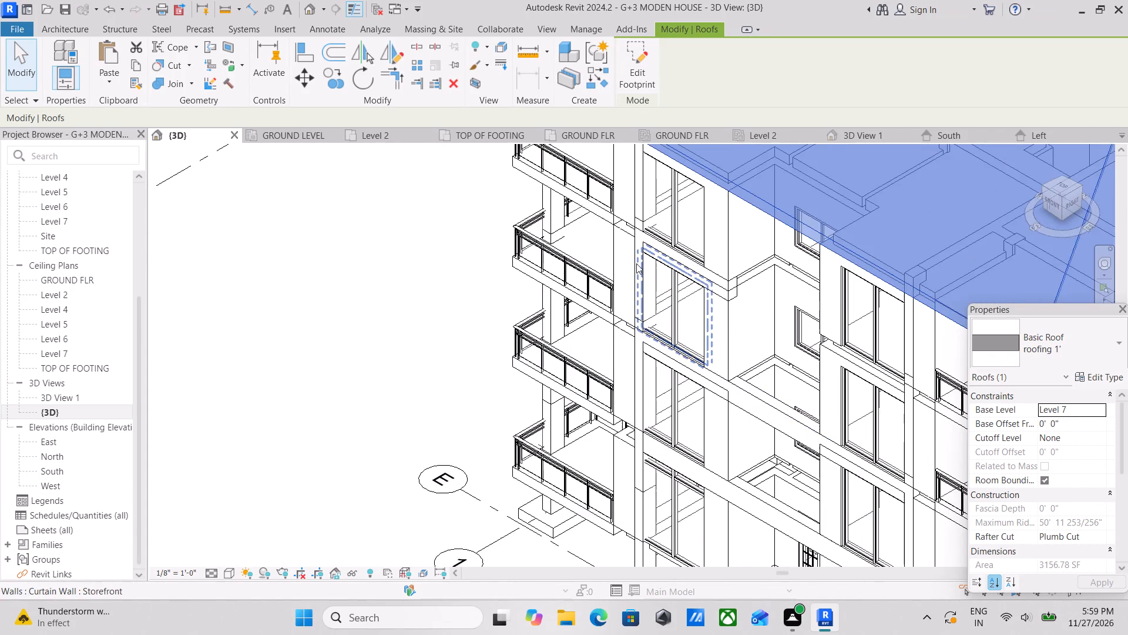
{"action": "middle_click_drag", "start_coordinate": [652, 307], "coordinate": [687, 399]}
{"action": "scroll", "coordinate": [632, 285], "scroll_direction": "up", "scroll_amount": 1}
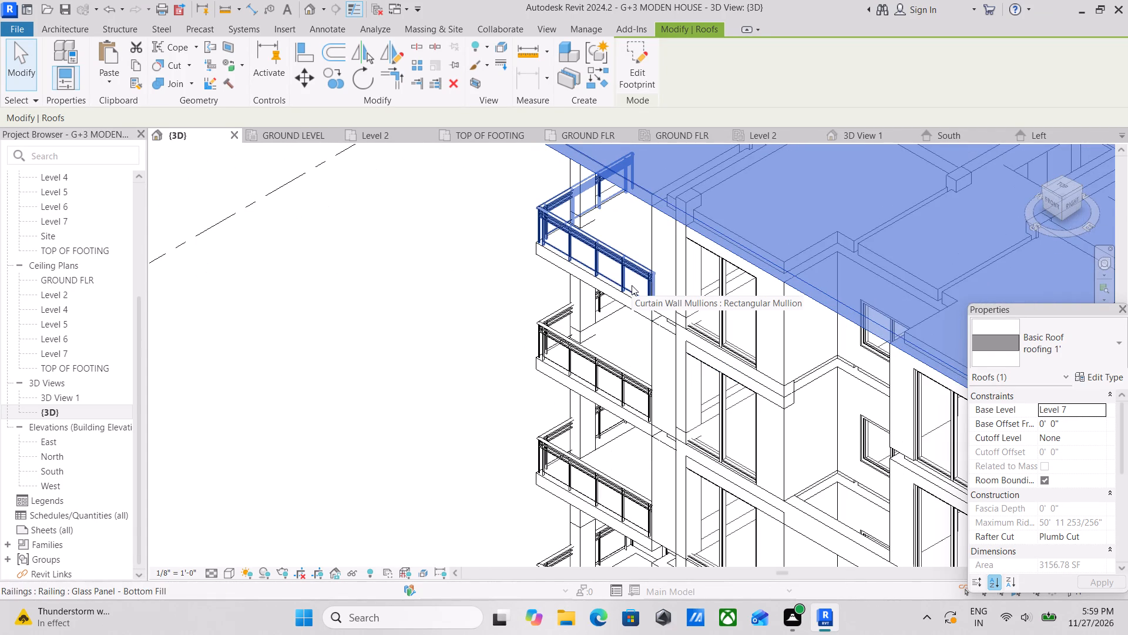
{"action": "scroll", "coordinate": [632, 285], "scroll_direction": "down", "scroll_amount": 2}
{"action": "middle_click_drag", "start_coordinate": [789, 333], "coordinate": [777, 332]}
{"action": "scroll", "coordinate": [789, 333], "scroll_direction": "down", "scroll_amount": 1}
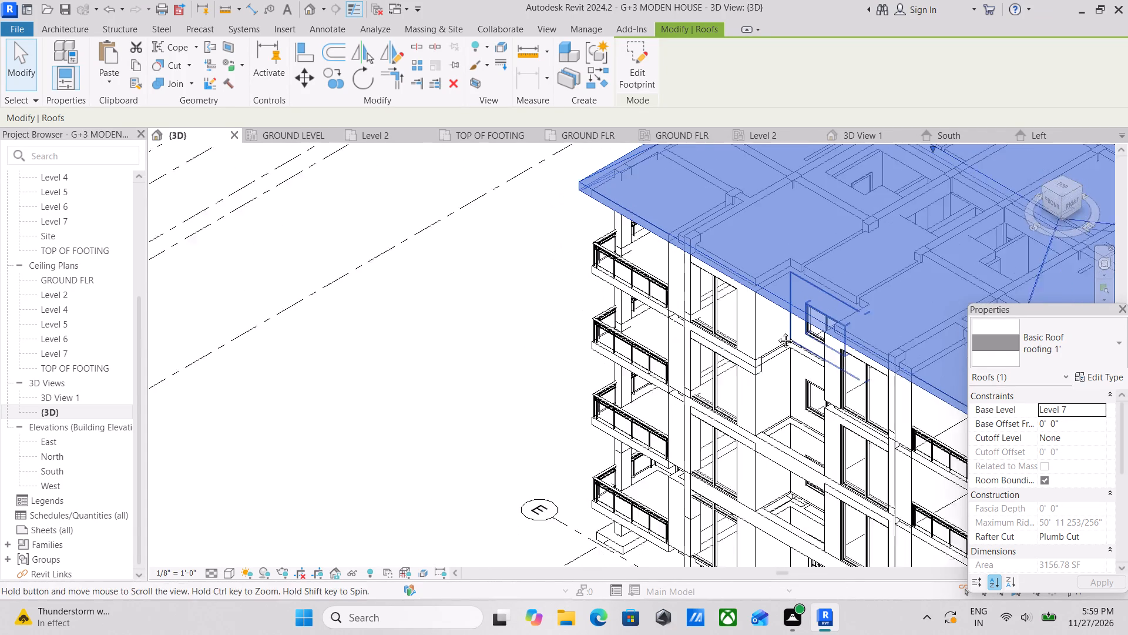
{"action": "middle_click_drag", "start_coordinate": [777, 332], "coordinate": [688, 339]}
{"action": "scroll", "coordinate": [688, 339], "scroll_direction": "down", "scroll_amount": 1}
{"action": "scroll", "coordinate": [830, 290], "scroll_direction": "down", "scroll_amount": 1}
{"action": "middle_click_drag", "start_coordinate": [830, 290], "coordinate": [776, 324]}
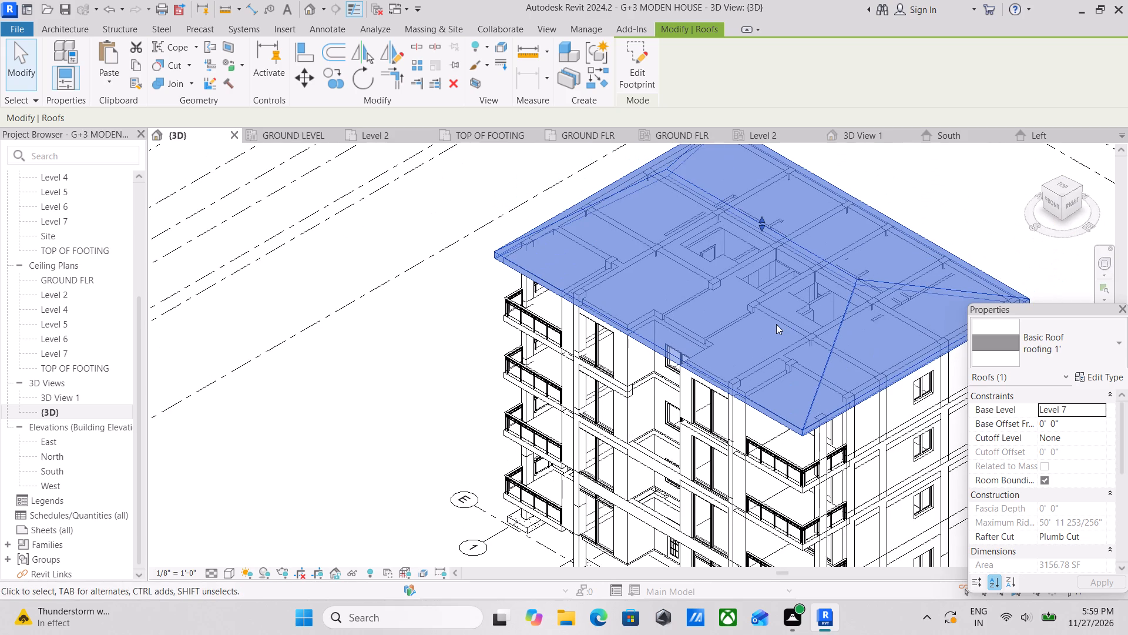
{"action": "key", "text": "Escape"}
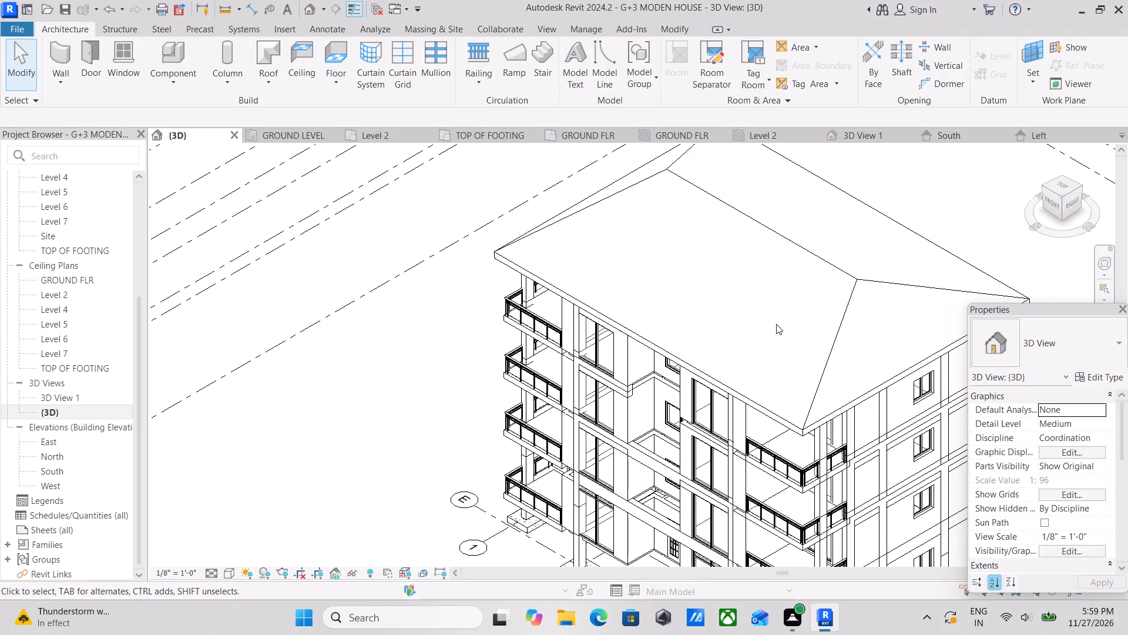
Set the visual style of the 3D view to Realistic for the whole building.
{"action": "scroll", "coordinate": [657, 380], "scroll_direction": "down", "scroll_amount": 2}
{"action": "middle_click_drag", "start_coordinate": [657, 379], "coordinate": [694, 266]}
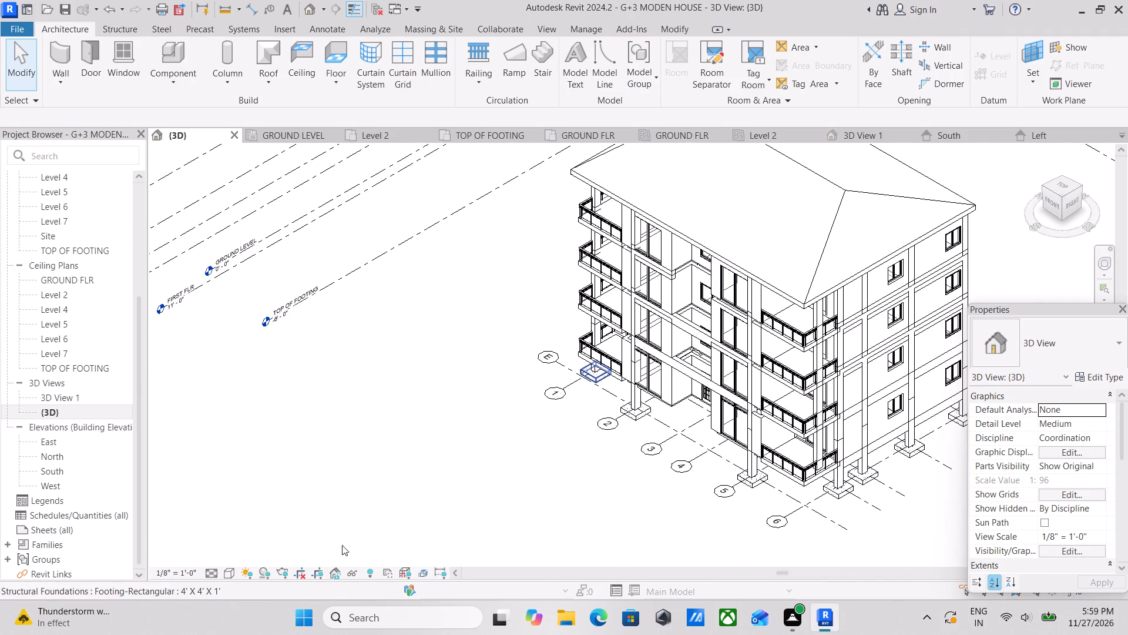
{"action": "left_click", "coordinate": [231, 573]}
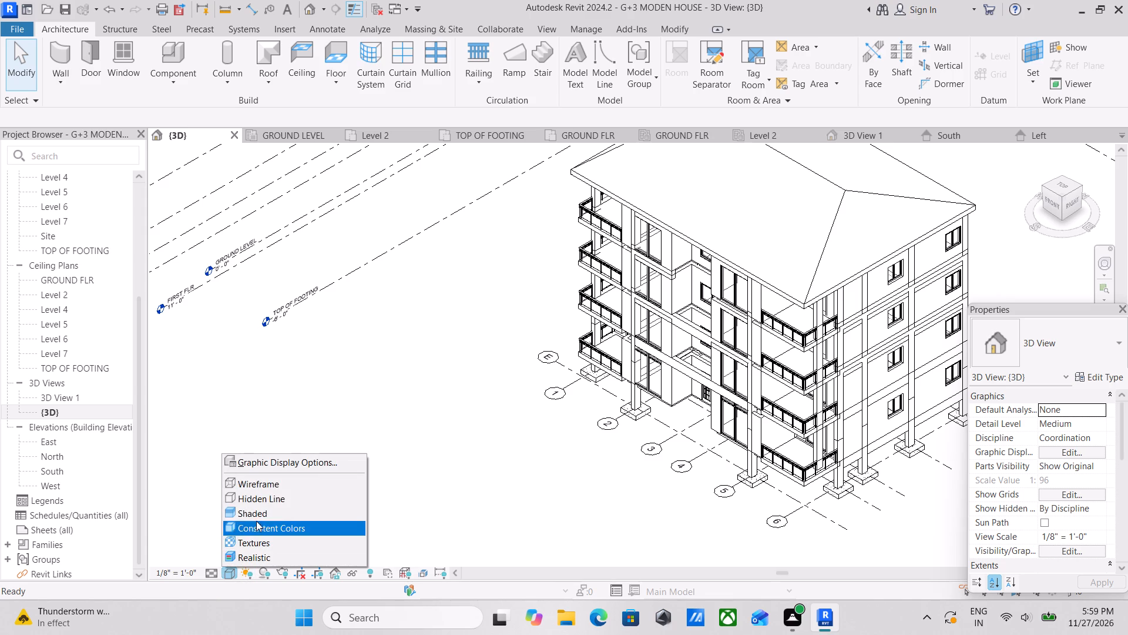
{"action": "left_click", "coordinate": [259, 556]}
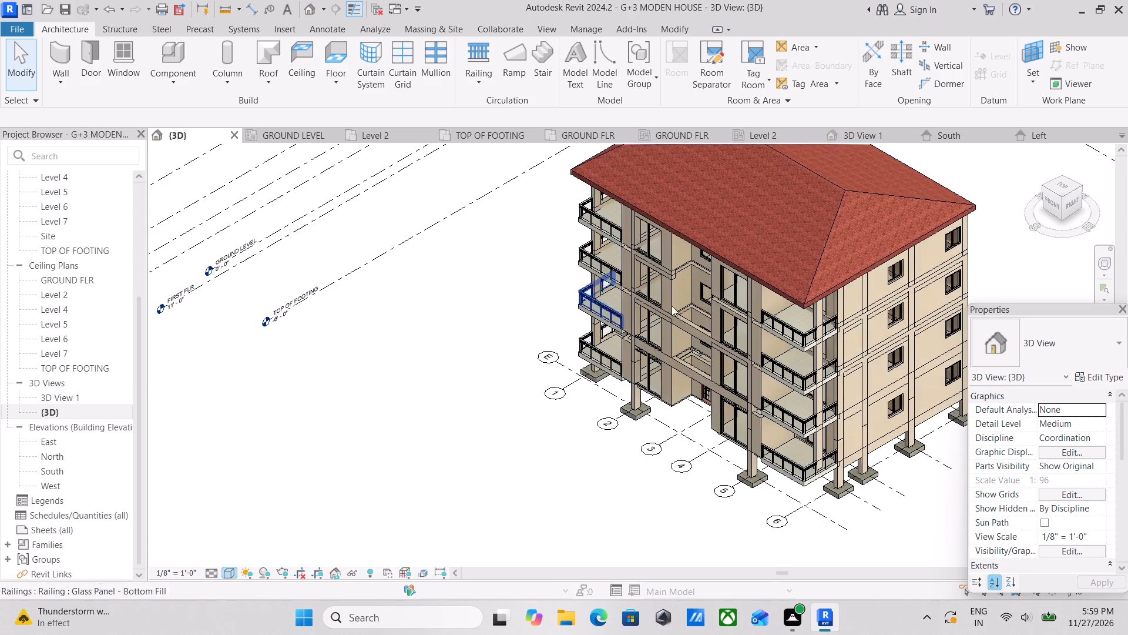
Examine the front balconies, glass railings, windows and central recess of the building in the Realistic 3D view.
{"action": "scroll", "coordinate": [707, 298], "scroll_direction": "up", "scroll_amount": 4}
{"action": "middle_click_drag", "start_coordinate": [691, 313], "coordinate": [702, 373]}
{"action": "scroll", "coordinate": [702, 373], "scroll_direction": "up", "scroll_amount": 2}
{"action": "scroll", "coordinate": [565, 339], "scroll_direction": "up", "scroll_amount": 3}
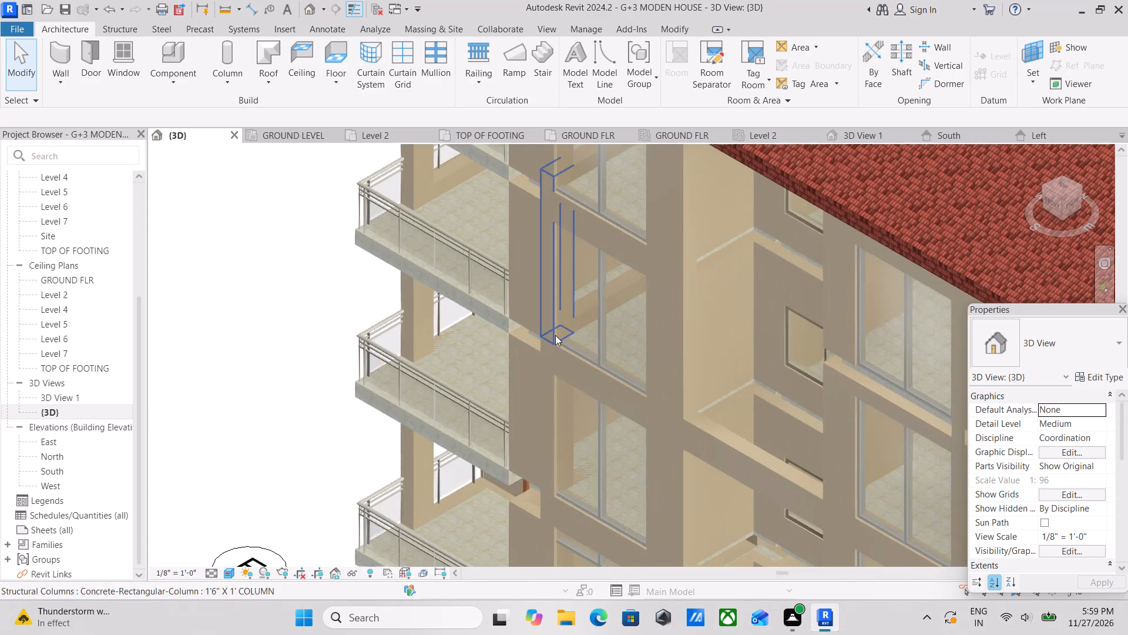
{"action": "scroll", "coordinate": [555, 335], "scroll_direction": "down", "scroll_amount": 3}
{"action": "middle_click_drag", "start_coordinate": [603, 320], "coordinate": [641, 353]}
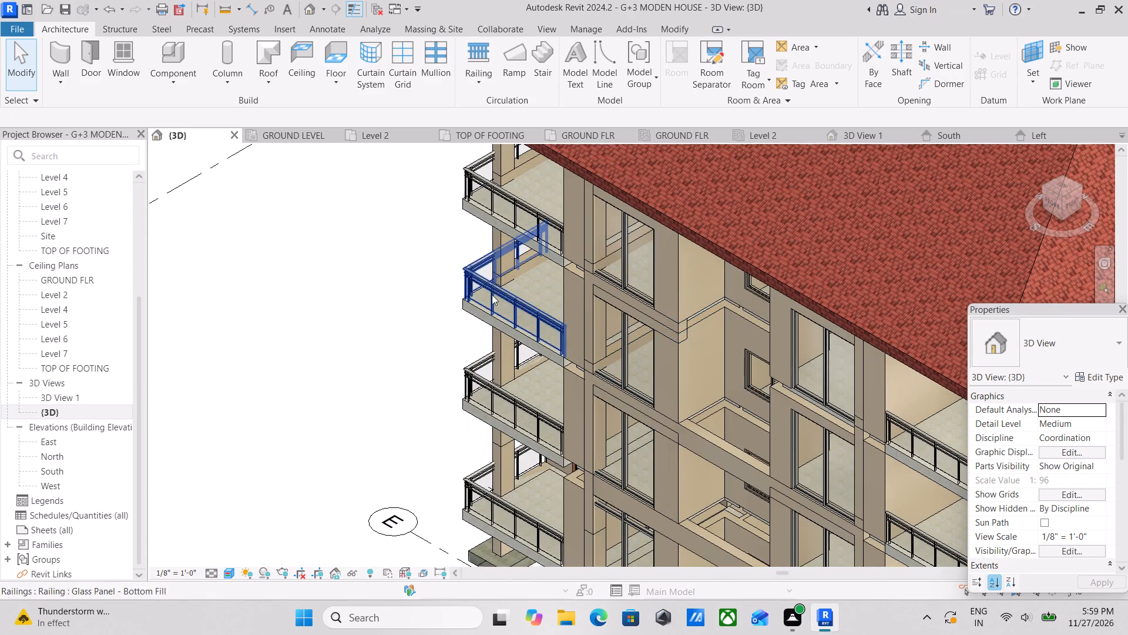
{"action": "scroll", "coordinate": [551, 303], "scroll_direction": "down", "scroll_amount": 4}
{"action": "scroll", "coordinate": [692, 353], "scroll_direction": "down", "scroll_amount": 1}
{"action": "middle_click_drag", "start_coordinate": [692, 353], "coordinate": [684, 324]}
{"action": "scroll", "coordinate": [775, 366], "scroll_direction": "up", "scroll_amount": 2}
{"action": "middle_click_drag", "start_coordinate": [830, 355], "coordinate": [791, 367]}
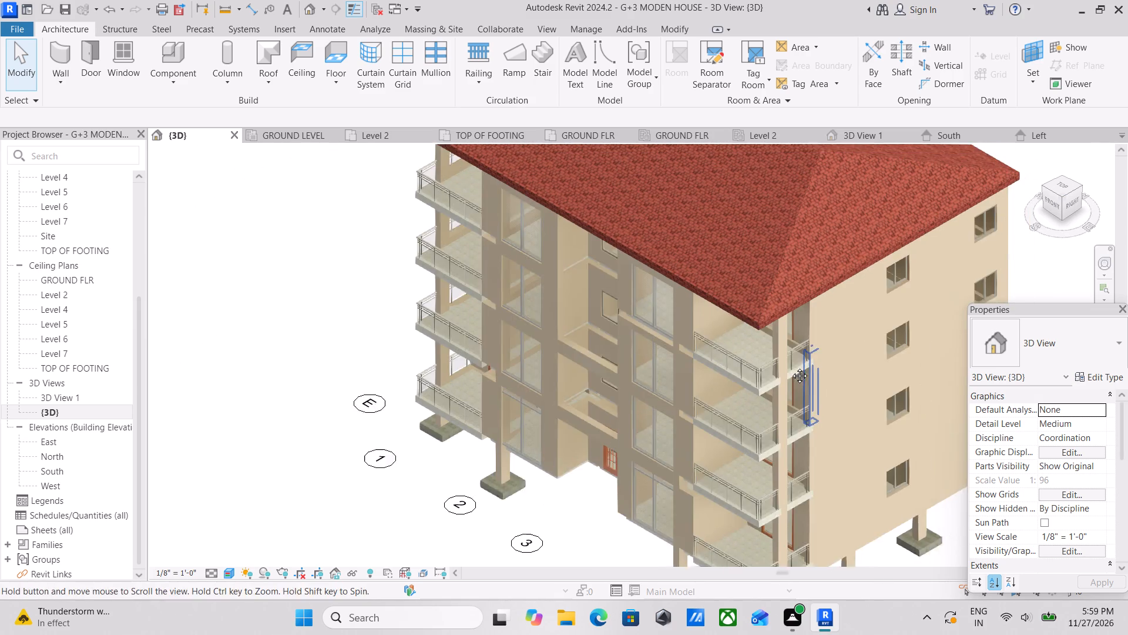
{"action": "middle_click_drag", "start_coordinate": [791, 367], "coordinate": [773, 375]}
{"action": "scroll", "coordinate": [550, 353], "scroll_direction": "up", "scroll_amount": 1}
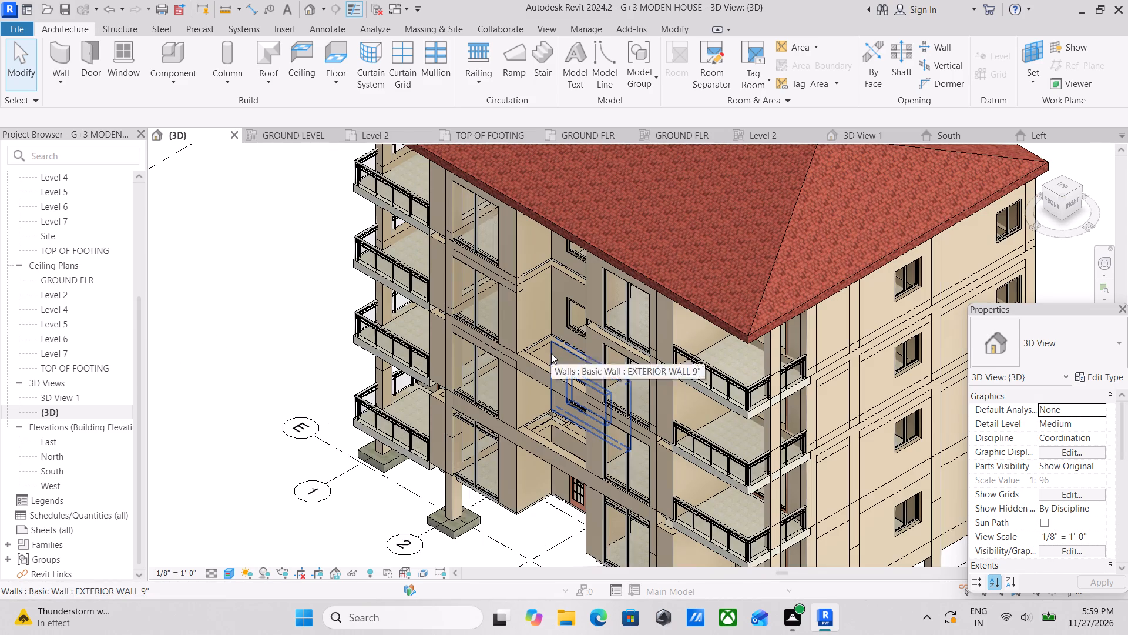
{"action": "middle_click_drag", "start_coordinate": [602, 373], "coordinate": [646, 269]}
{"action": "scroll", "coordinate": [591, 400], "scroll_direction": "up", "scroll_amount": 1}
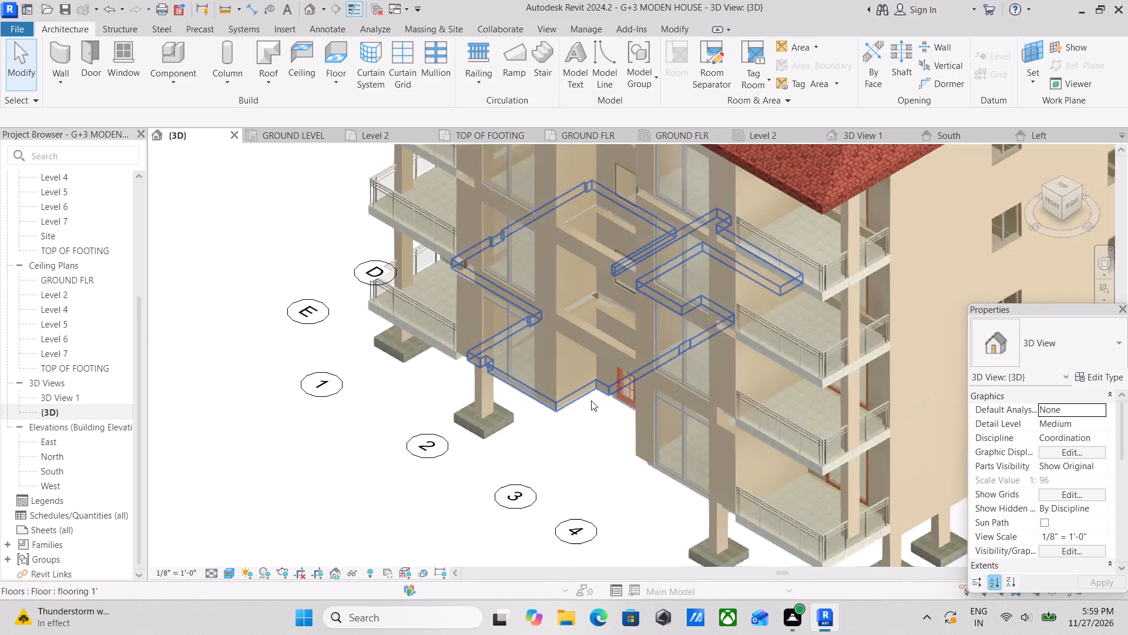
{"action": "scroll", "coordinate": [591, 400], "scroll_direction": "up", "scroll_amount": 1}
{"action": "middle_click_drag", "start_coordinate": [614, 310], "coordinate": [687, 327]}
{"action": "middle_click_drag", "start_coordinate": [558, 317], "coordinate": [597, 417]}
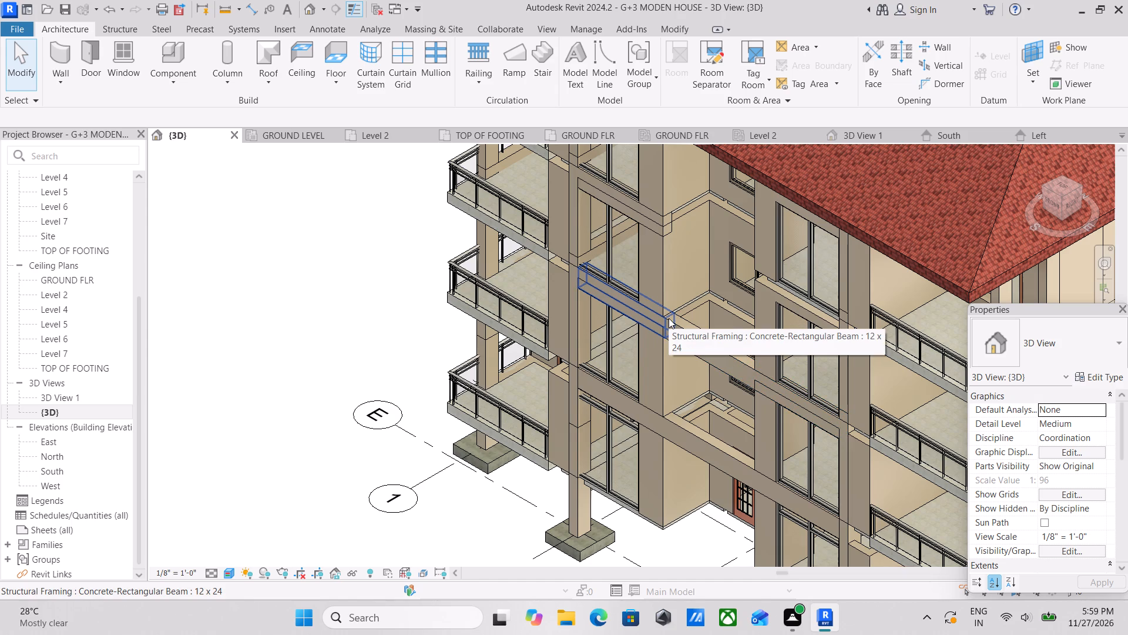
{"action": "scroll", "coordinate": [669, 318], "scroll_direction": "down", "scroll_amount": 2}
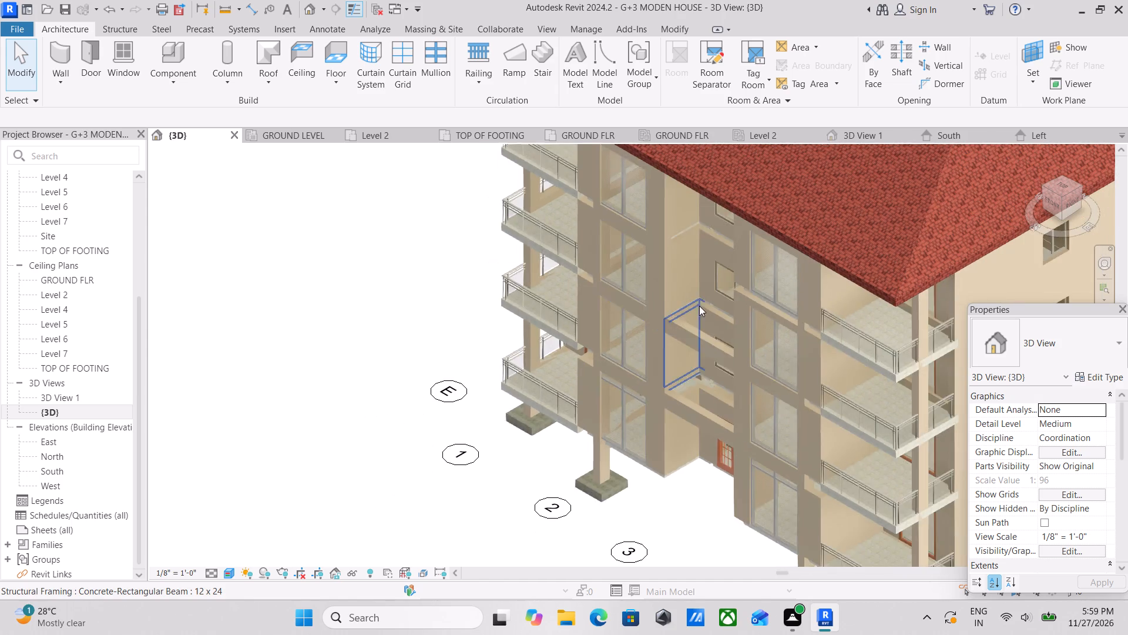
{"action": "middle_click_drag", "start_coordinate": [766, 289], "coordinate": [662, 279]}
Set the visual style of the 3D view to Hidden Line.
{"action": "left_click", "coordinate": [231, 567]}
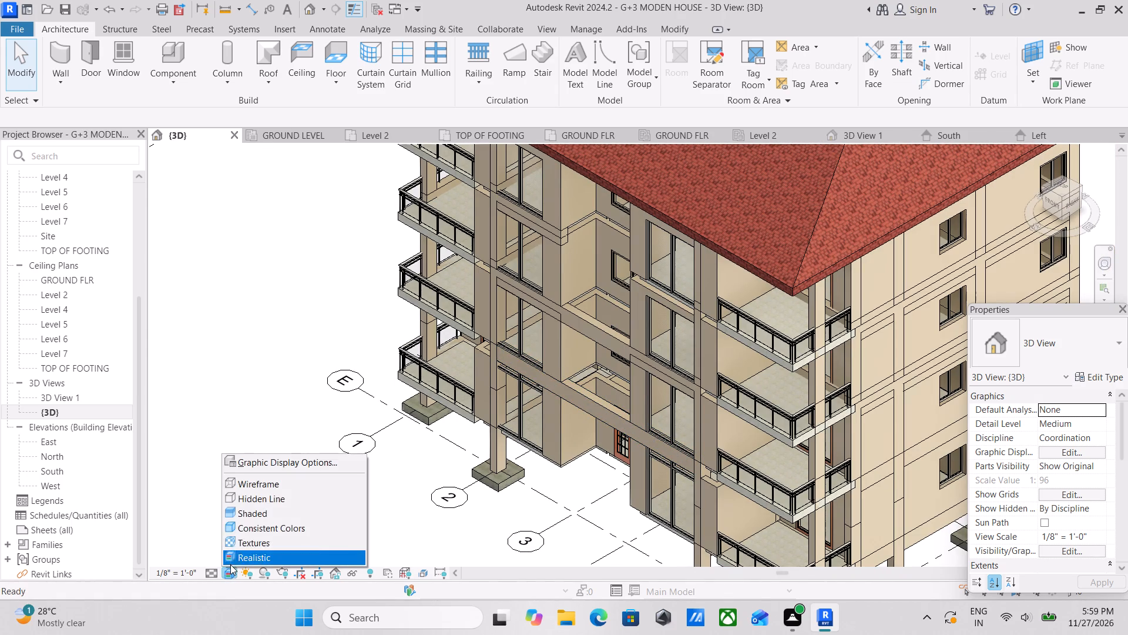
{"action": "left_click", "coordinate": [261, 499]}
Orient the 3D view to the Front face, with the upper floors and sloped roof in close view.
{"action": "middle_click_drag", "start_coordinate": [549, 418], "coordinate": [579, 489]}
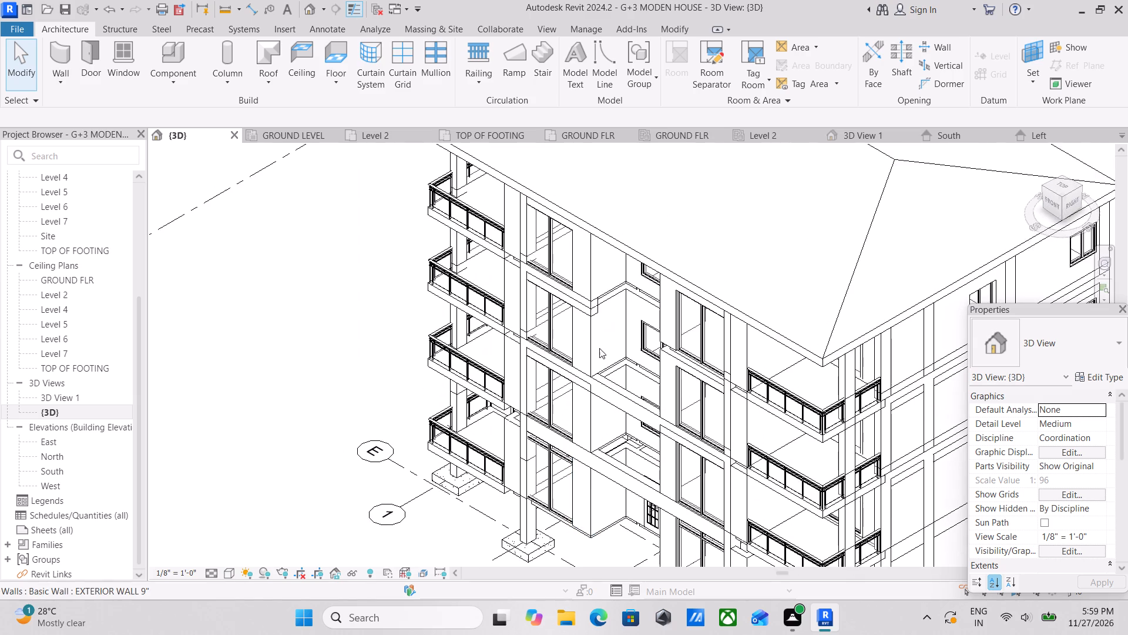
{"action": "scroll", "coordinate": [599, 337], "scroll_direction": "up", "scroll_amount": 1}
{"action": "middle_click_drag", "start_coordinate": [599, 337], "coordinate": [599, 417]}
{"action": "scroll", "coordinate": [599, 417], "scroll_direction": "up", "scroll_amount": 2}
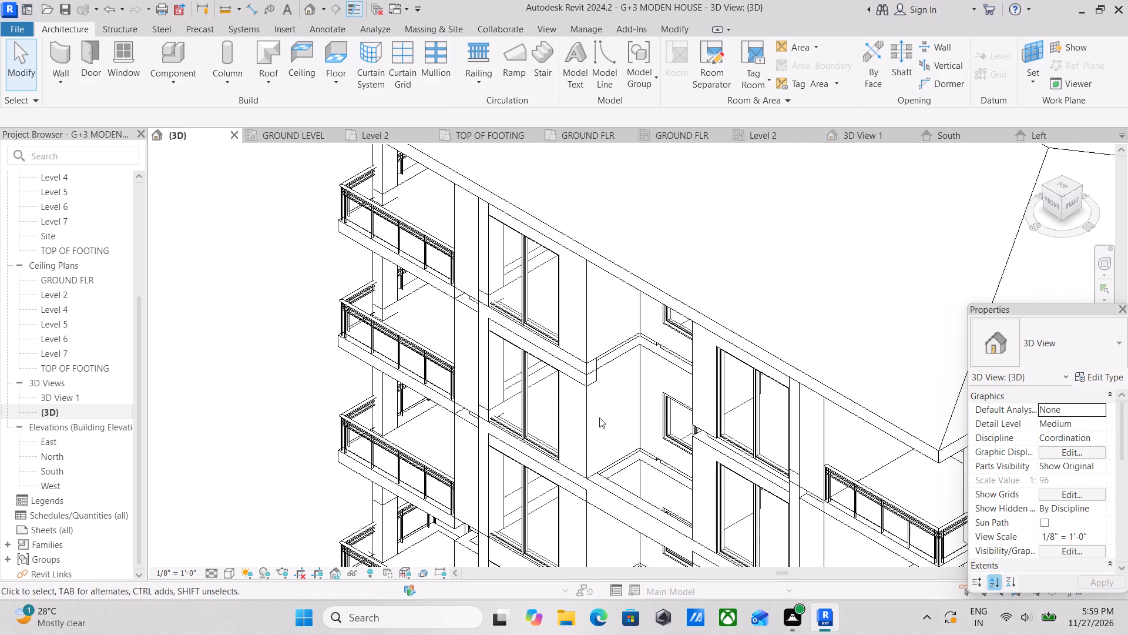
{"action": "left_click", "coordinate": [1055, 200]}
{"action": "scroll", "coordinate": [647, 372], "scroll_direction": "up", "scroll_amount": 8}
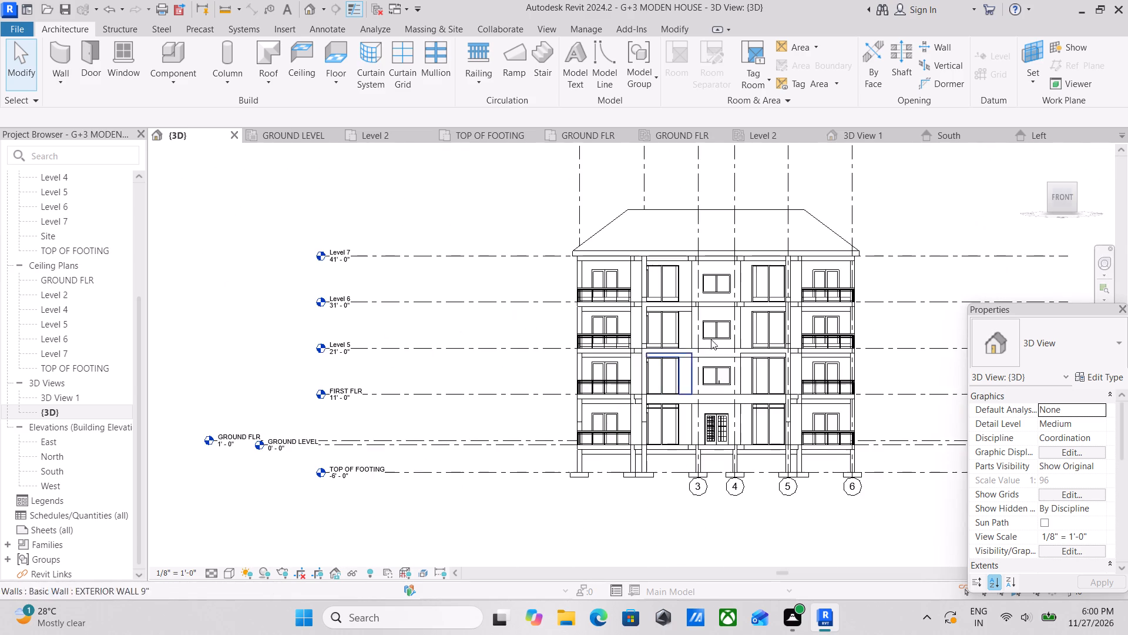
{"action": "scroll", "coordinate": [726, 306], "scroll_direction": "up", "scroll_amount": 3}
{"action": "scroll", "coordinate": [763, 266], "scroll_direction": "up", "scroll_amount": 2}
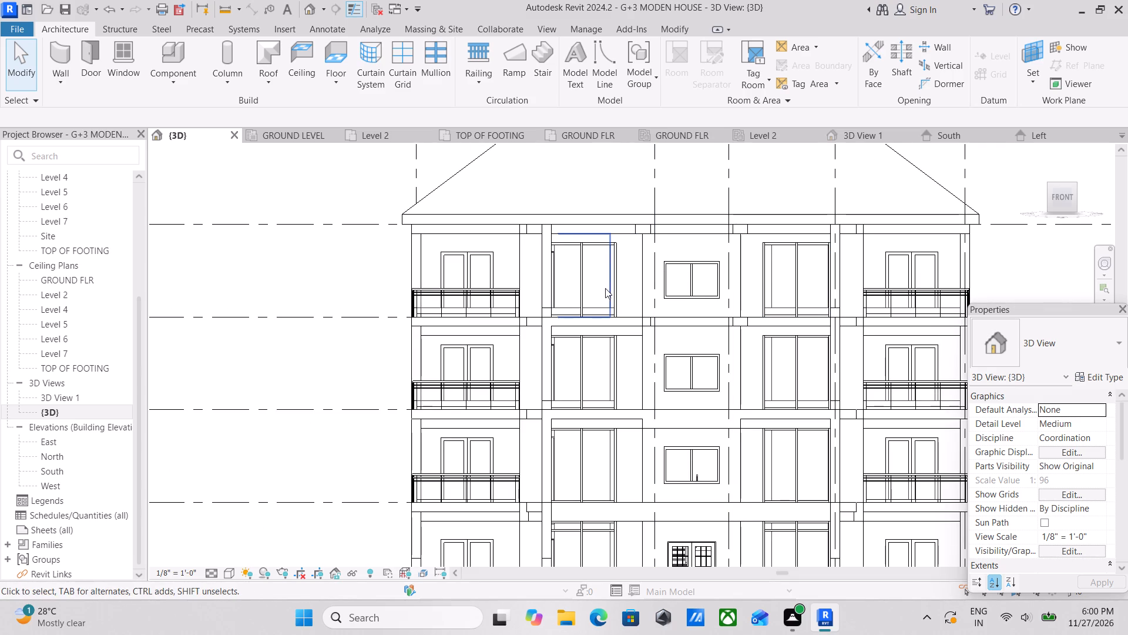
{"action": "middle_click_drag", "start_coordinate": [605, 288], "coordinate": [626, 312]}
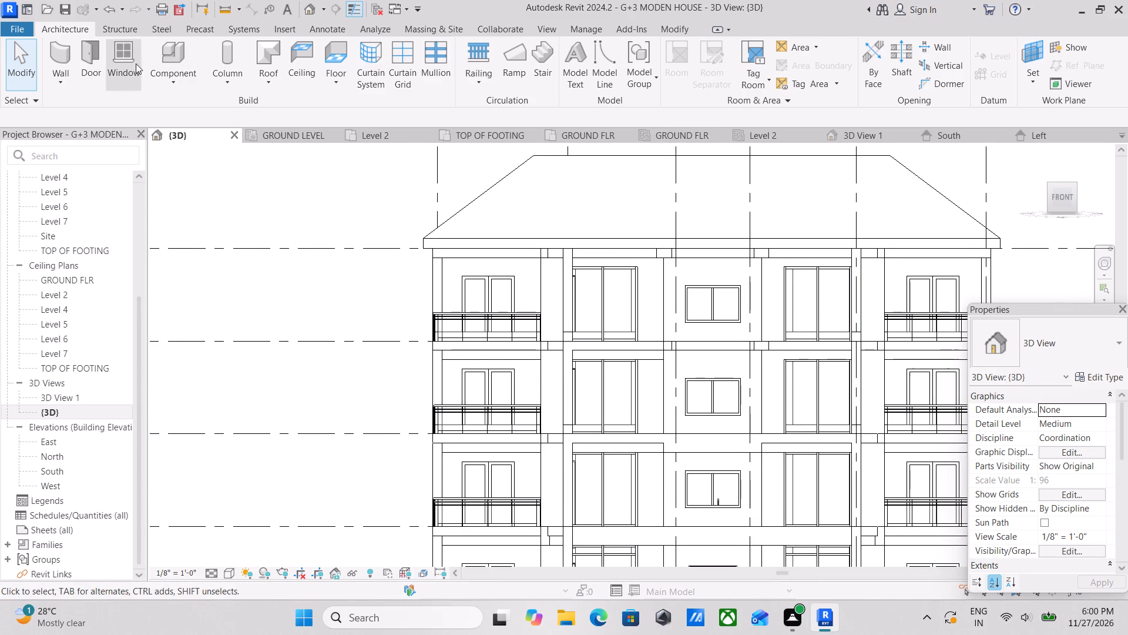
Start an in-place model component and browse the family categories for a suitable one.
{"action": "left_click", "coordinate": [158, 76]}
{"action": "left_click", "coordinate": [171, 134]}
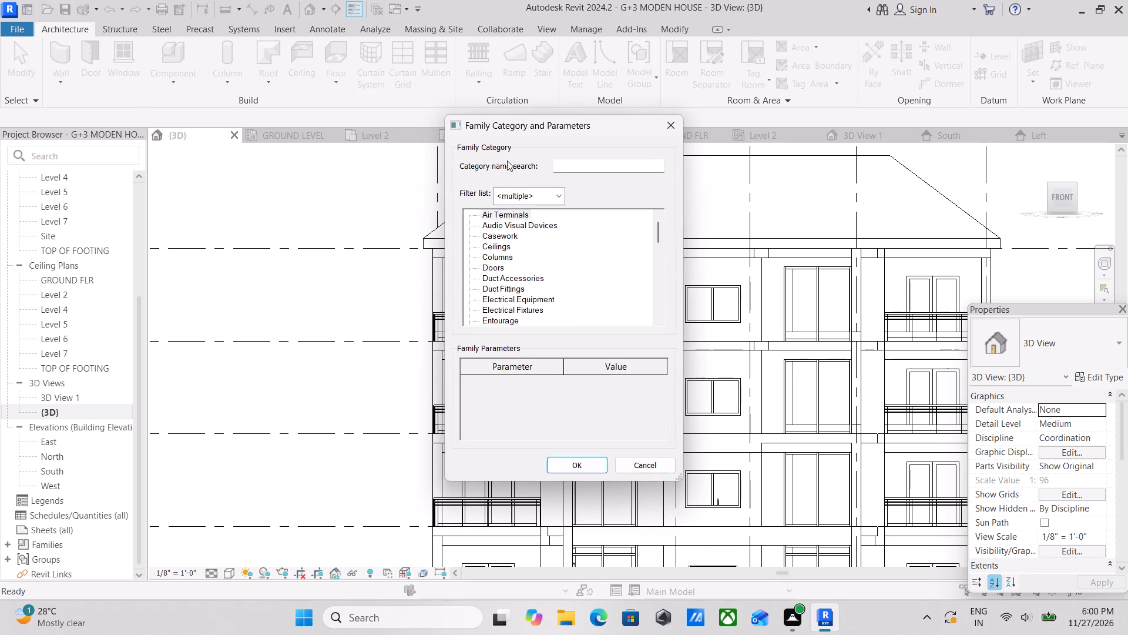
{"action": "scroll", "coordinate": [495, 290], "scroll_direction": "down", "scroll_amount": 14}
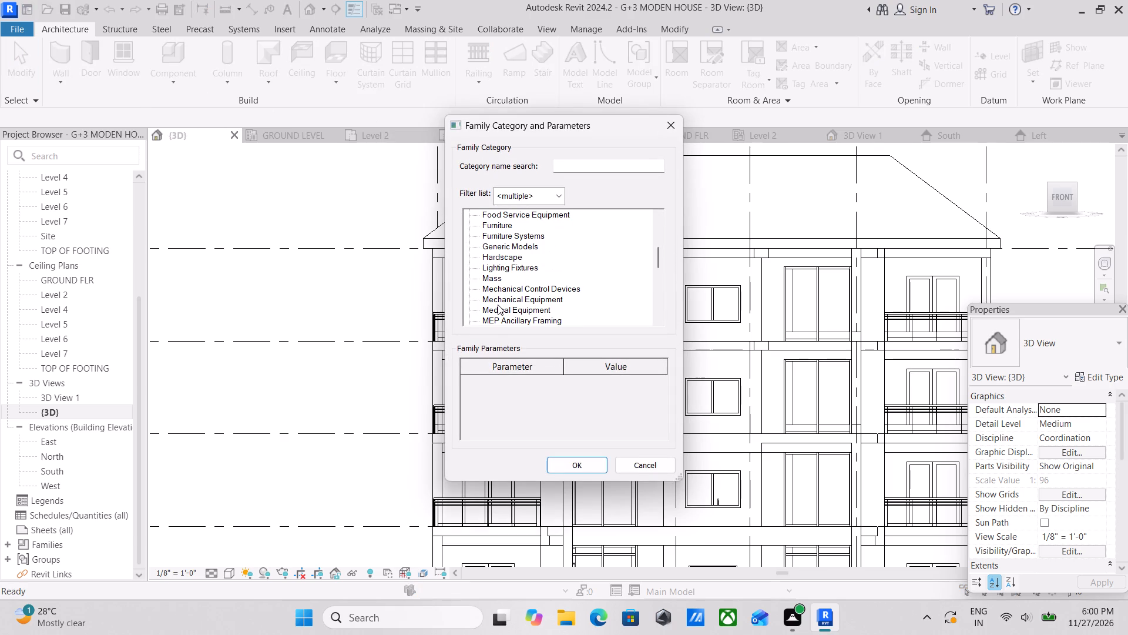
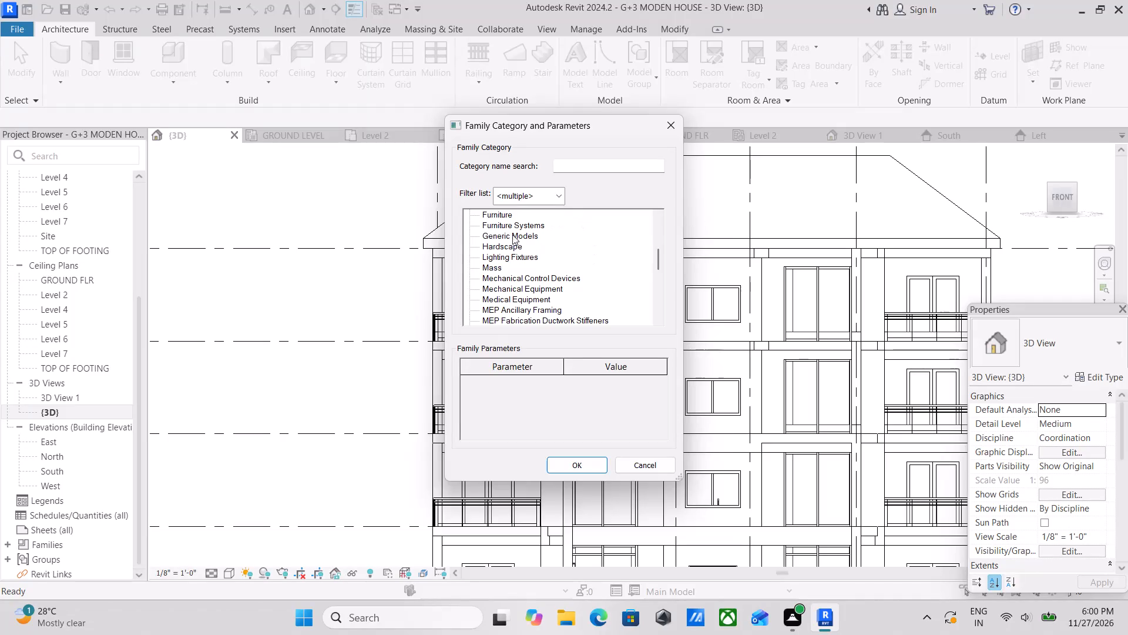
Choose the Generic Models family category for the in-place component and accept the default name.
{"action": "scroll", "coordinate": [519, 280], "scroll_direction": "down", "scroll_amount": 6}
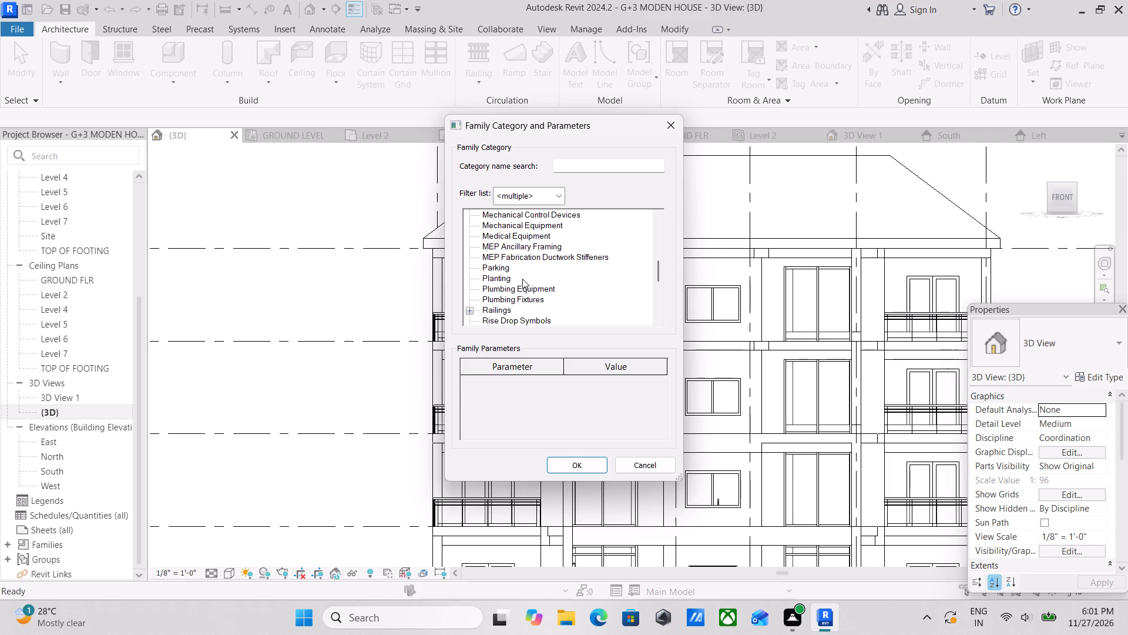
{"action": "scroll", "coordinate": [521, 205], "scroll_direction": "down", "scroll_amount": 2}
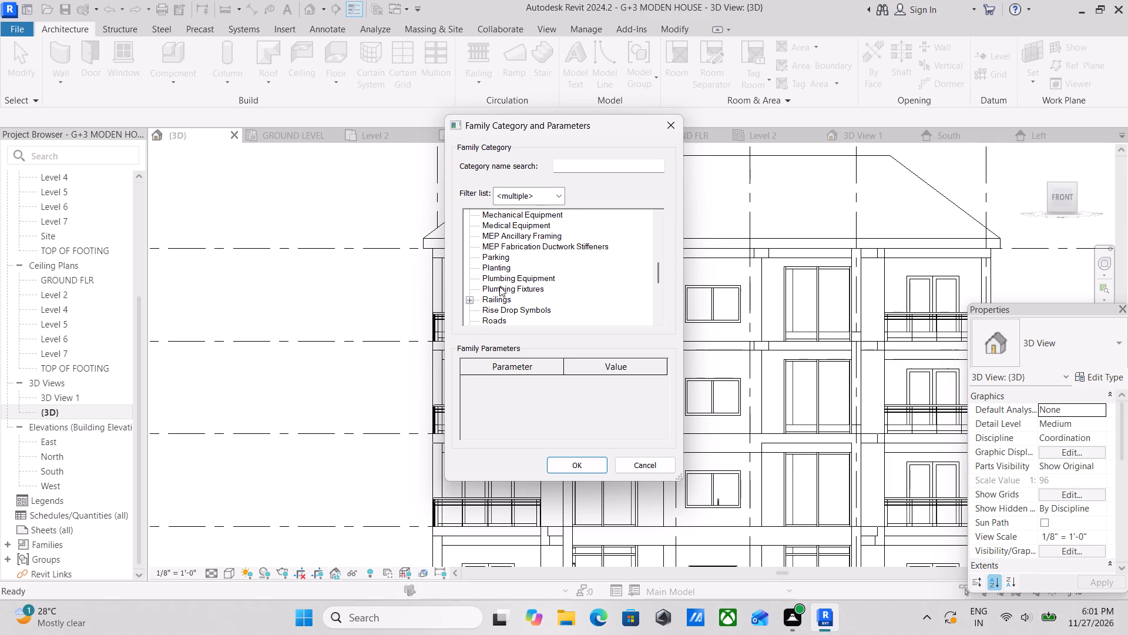
{"action": "scroll", "coordinate": [499, 286], "scroll_direction": "down", "scroll_amount": 20}
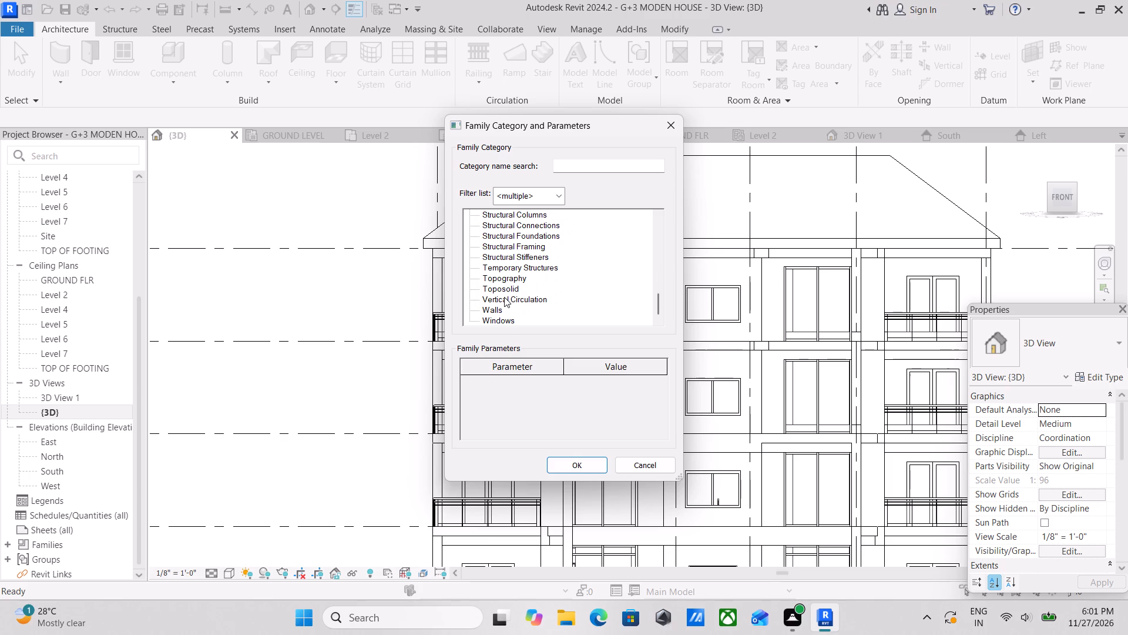
{"action": "scroll", "coordinate": [504, 297], "scroll_direction": "up", "scroll_amount": 6}
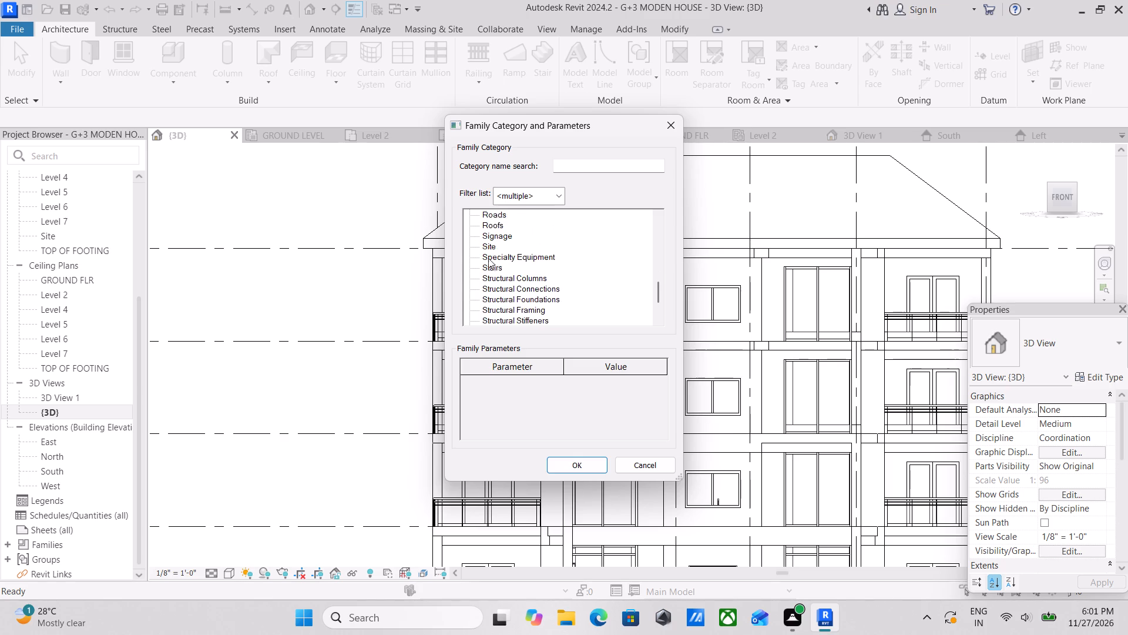
{"action": "scroll", "coordinate": [488, 258], "scroll_direction": "up", "scroll_amount": 14}
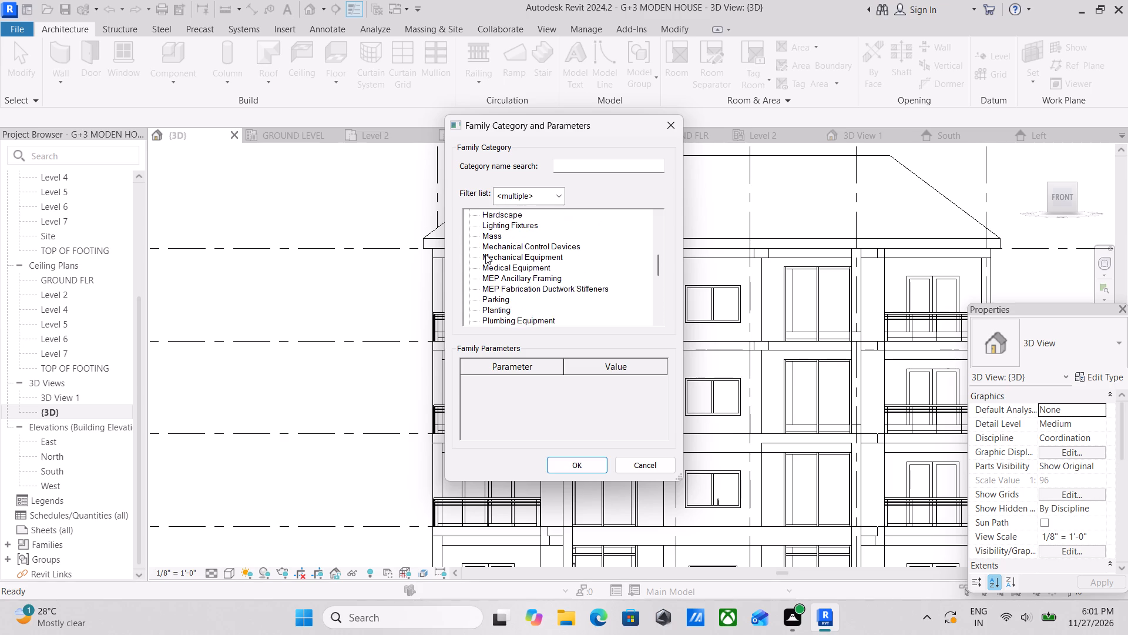
{"action": "scroll", "coordinate": [485, 254], "scroll_direction": "up", "scroll_amount": 4}
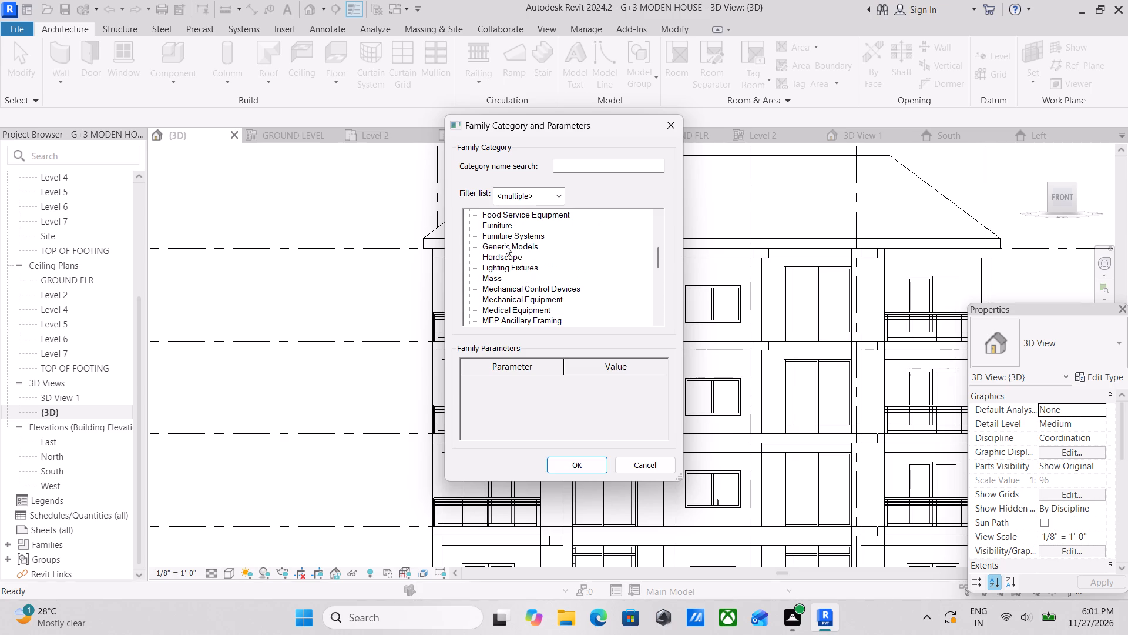
{"action": "left_click", "coordinate": [505, 245]}
{"action": "left_click", "coordinate": [571, 462]}
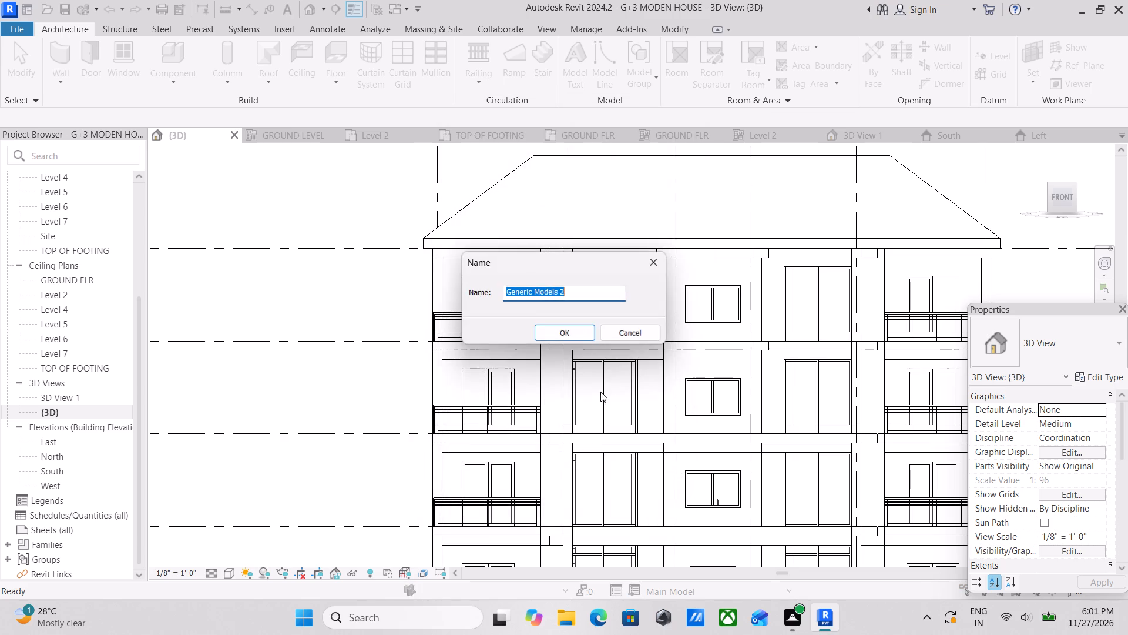
{"action": "left_click", "coordinate": [552, 336]}
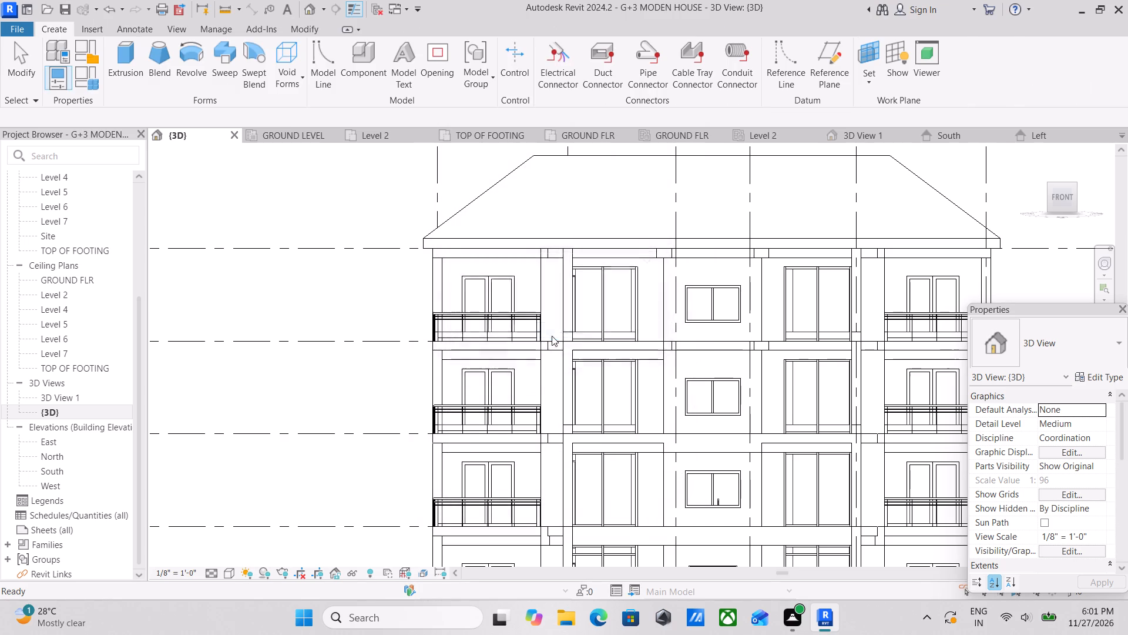
Set the work plane by picking the face of the recessed central exterior wall around the top-floor window.
{"action": "left_click", "coordinate": [861, 76]}
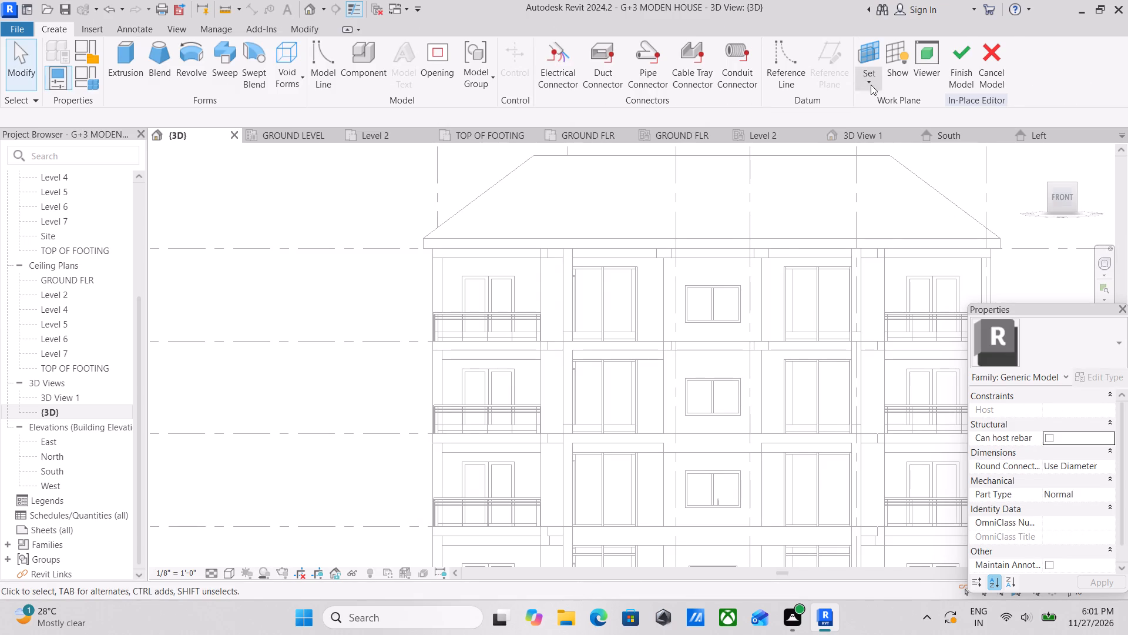
{"action": "left_click", "coordinate": [890, 134]}
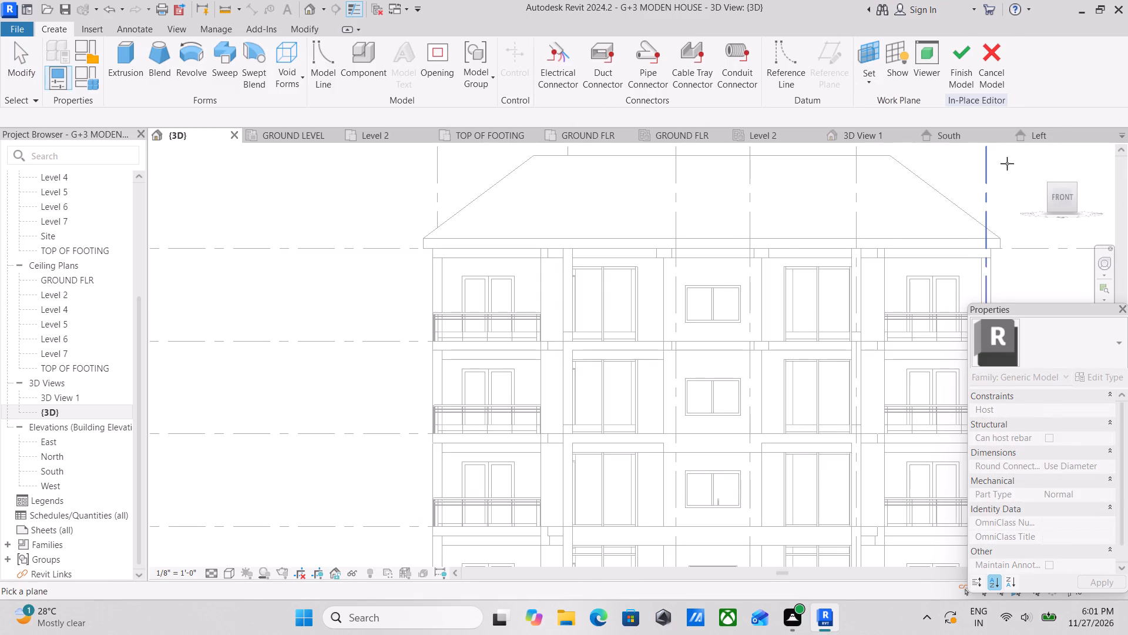
{"action": "left_click", "coordinate": [865, 79]}
{"action": "scroll", "coordinate": [822, 312], "scroll_direction": "down", "scroll_amount": 1}
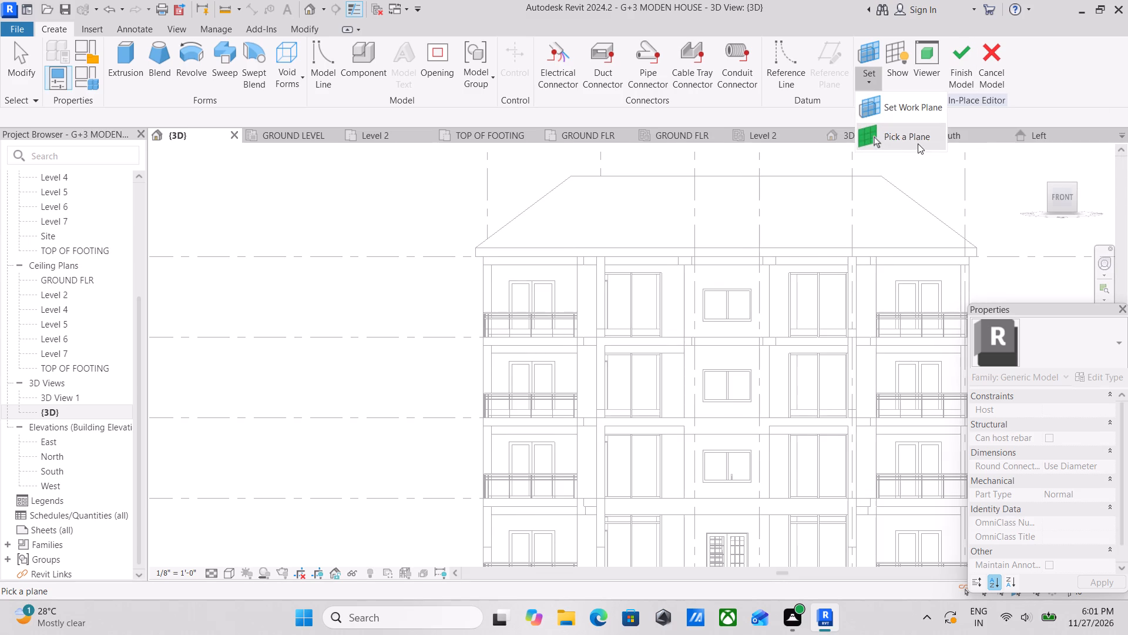
{"action": "left_click", "coordinate": [919, 138]}
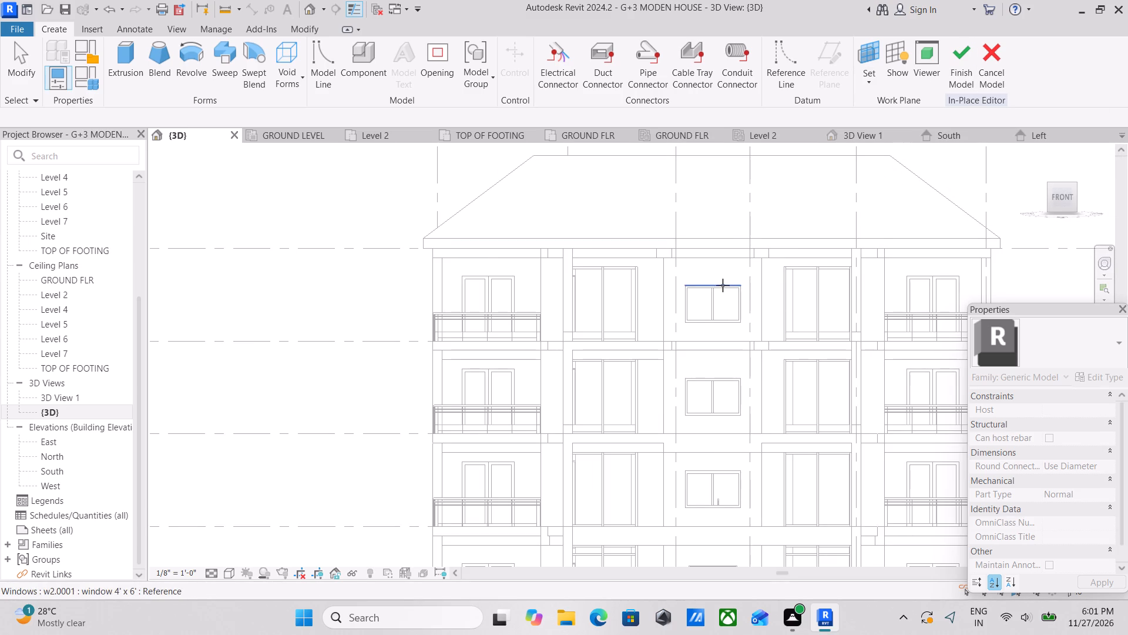
{"action": "scroll", "coordinate": [764, 287], "scroll_direction": "down", "scroll_amount": 2}
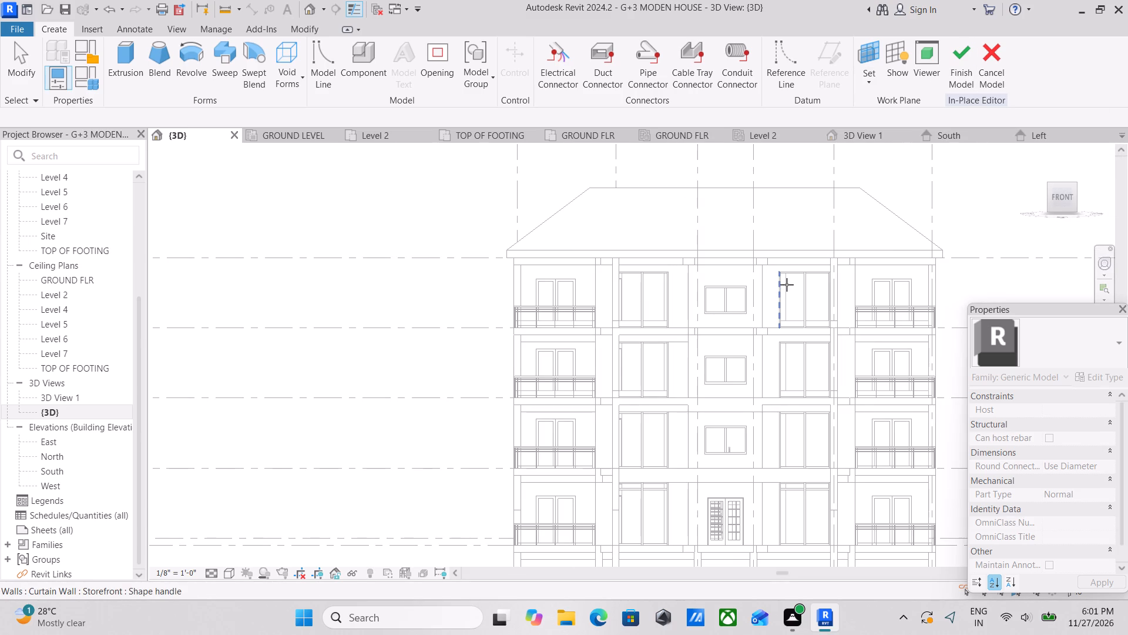
{"action": "middle_click_drag", "start_coordinate": [788, 282], "coordinate": [718, 414], "text": "shift"}
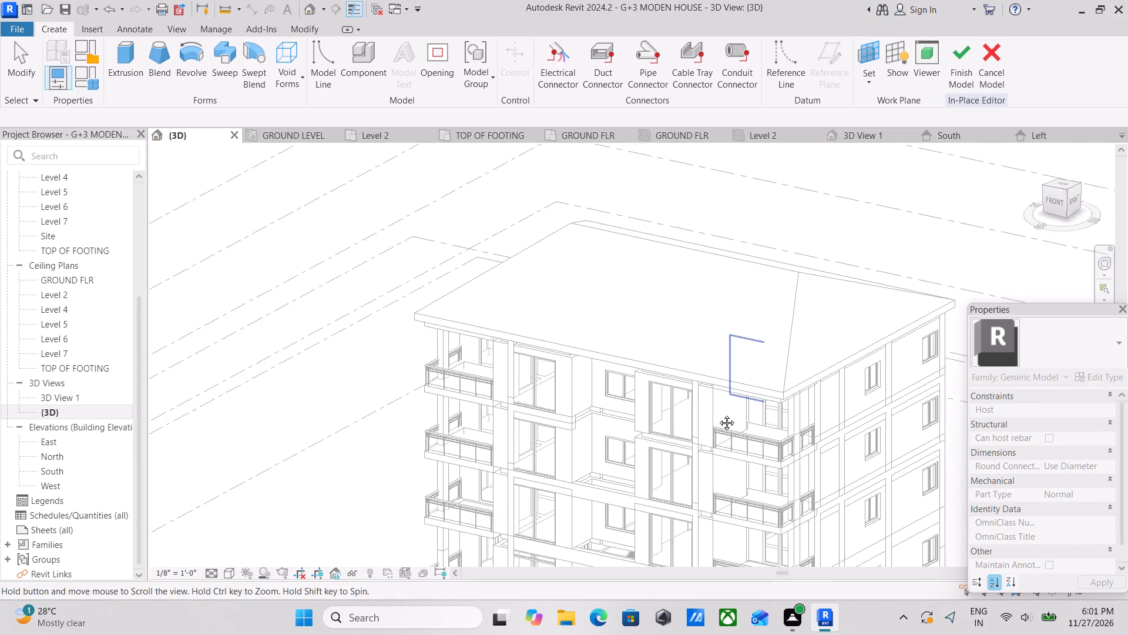
{"action": "middle_click_drag", "start_coordinate": [718, 414], "coordinate": [723, 419], "text": "shift"}
{"action": "middle_click_drag", "start_coordinate": [728, 410], "coordinate": [857, 266]}
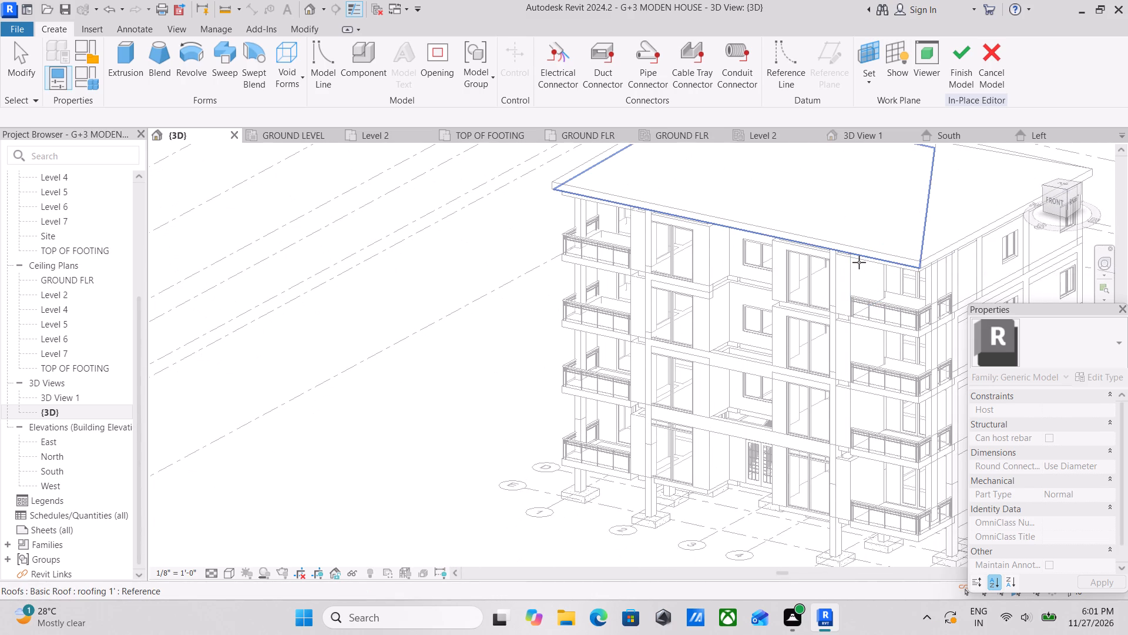
{"action": "scroll", "coordinate": [730, 323], "scroll_direction": "up", "scroll_amount": 1}
{"action": "middle_click_drag", "start_coordinate": [730, 329], "coordinate": [745, 400]}
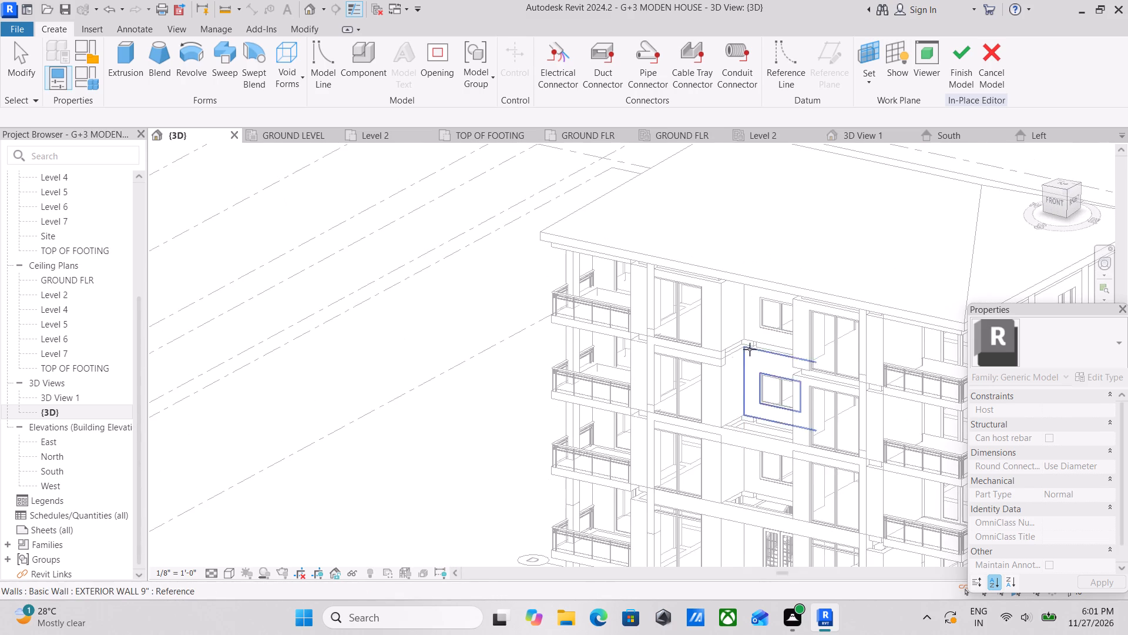
{"action": "scroll", "coordinate": [757, 322], "scroll_direction": "up", "scroll_amount": 2}
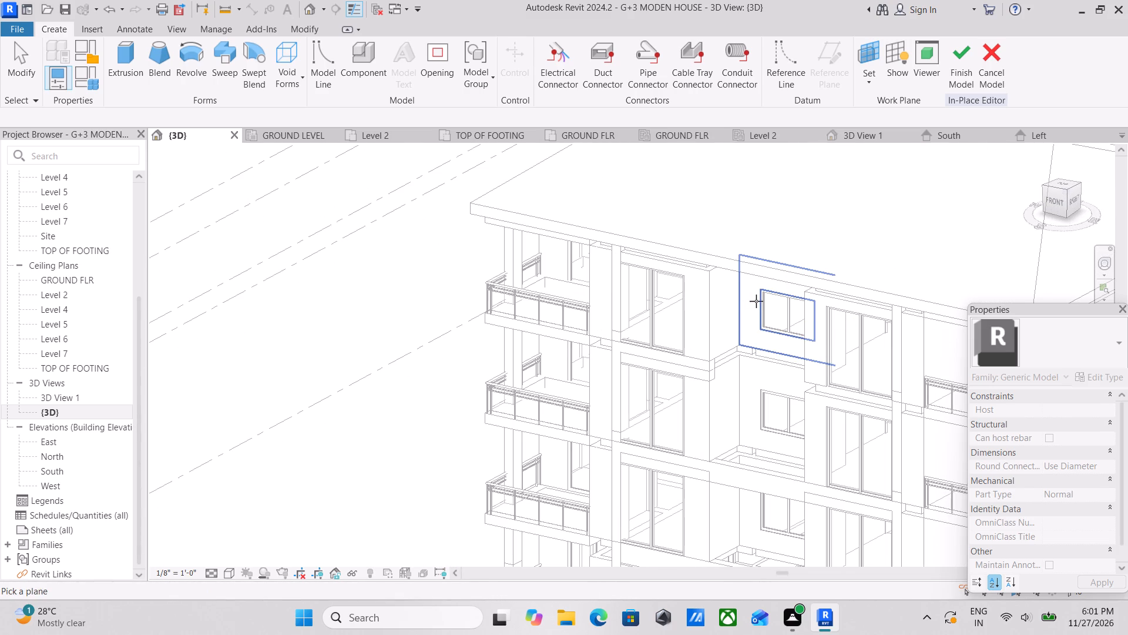
{"action": "left_click", "coordinate": [756, 301]}
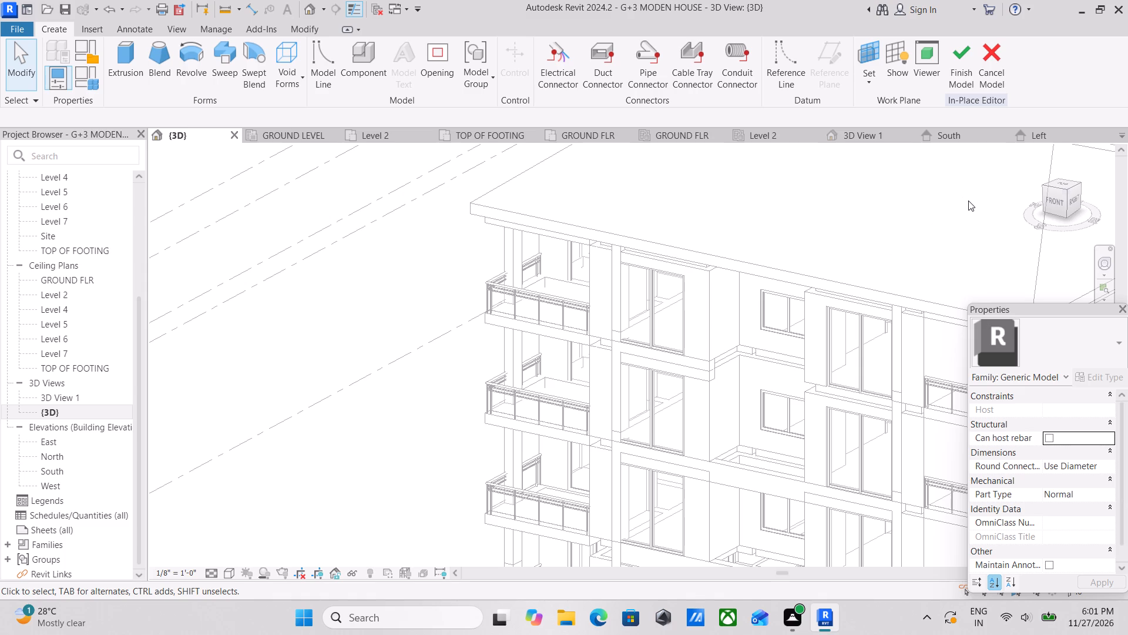
In Front orientation, start an Extrusion and sketch a 10'-7" wide rectangle over the central bay, from the top wall edge to below the lowest window.
{"action": "left_click", "coordinate": [1053, 199]}
{"action": "scroll", "coordinate": [687, 369], "scroll_direction": "up", "scroll_amount": 3}
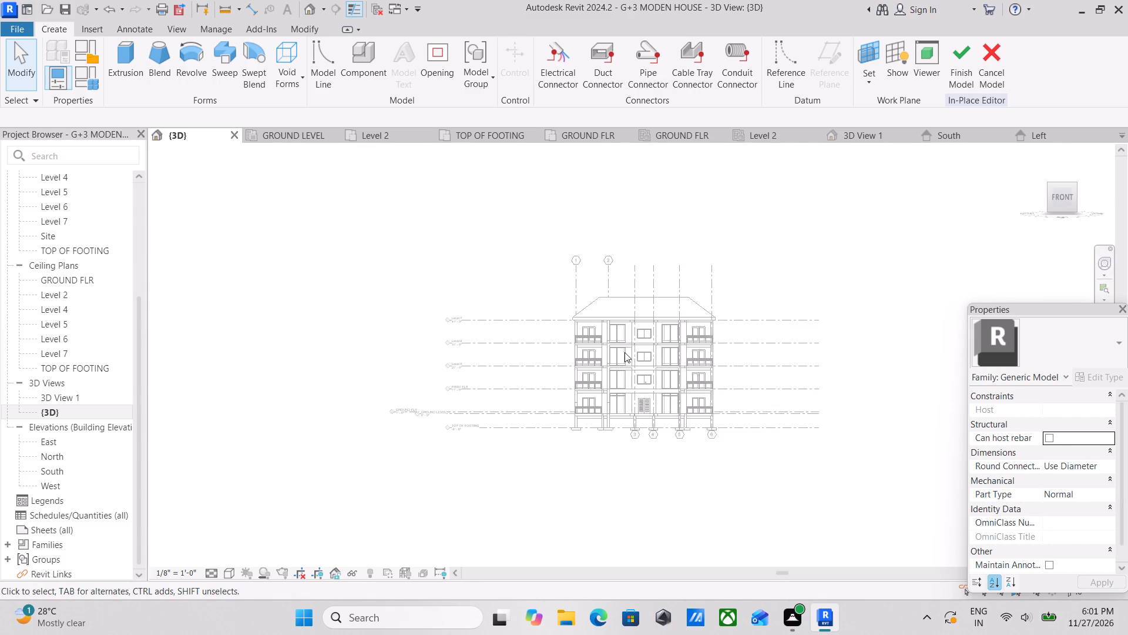
{"action": "scroll", "coordinate": [623, 342], "scroll_direction": "up", "scroll_amount": 2}
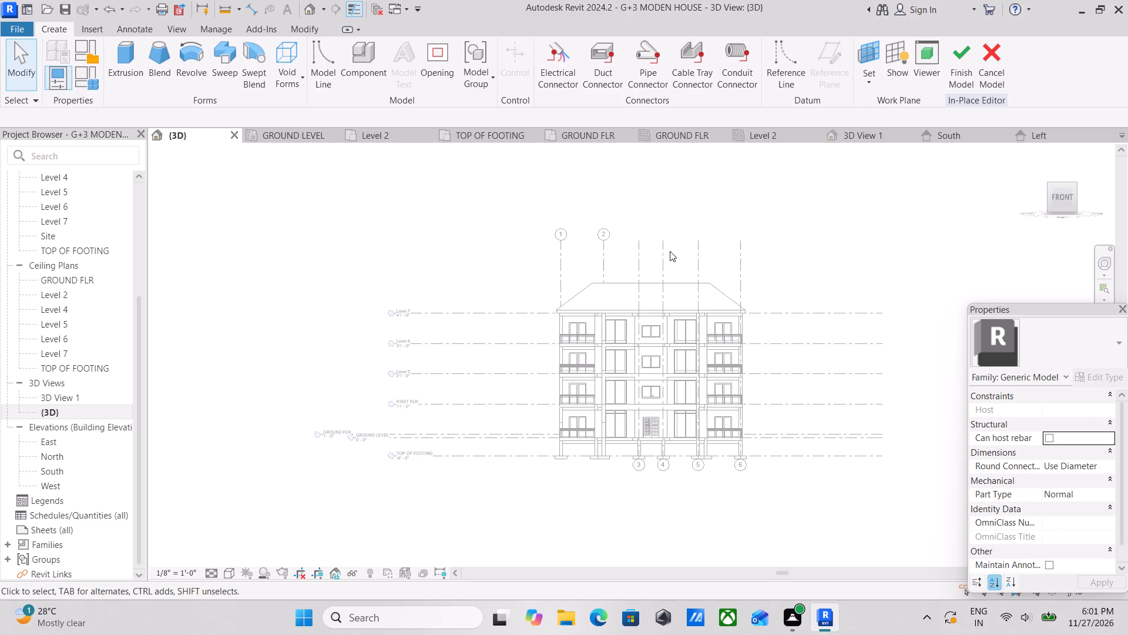
{"action": "scroll", "coordinate": [644, 289], "scroll_direction": "up", "scroll_amount": 5}
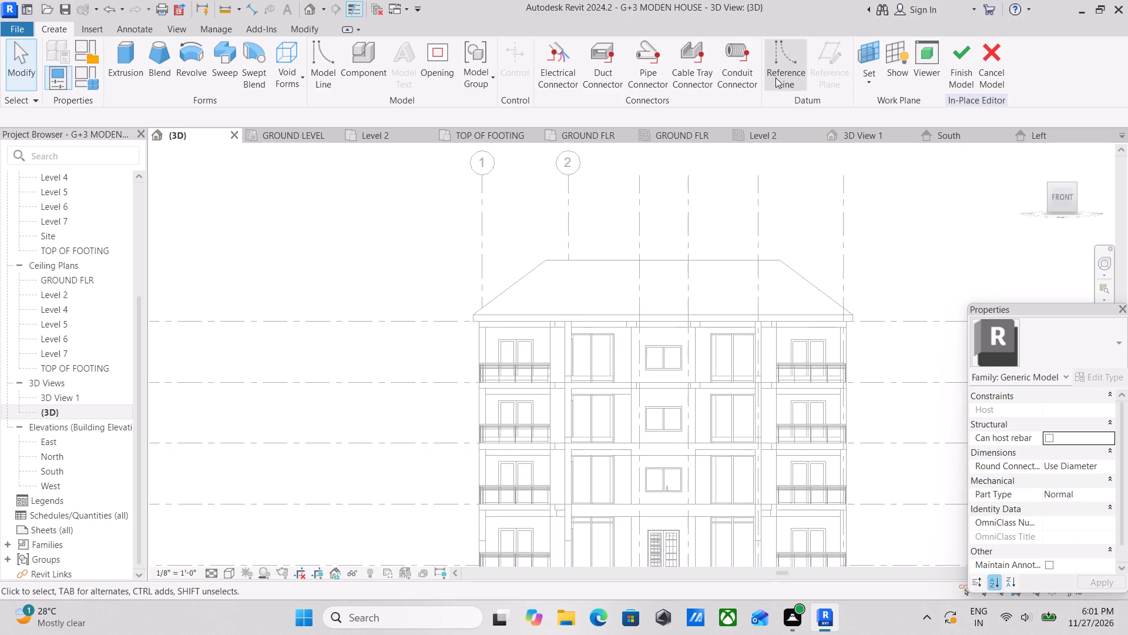
{"action": "left_click", "coordinate": [130, 63]}
{"action": "scroll", "coordinate": [706, 352], "scroll_direction": "up", "scroll_amount": 4}
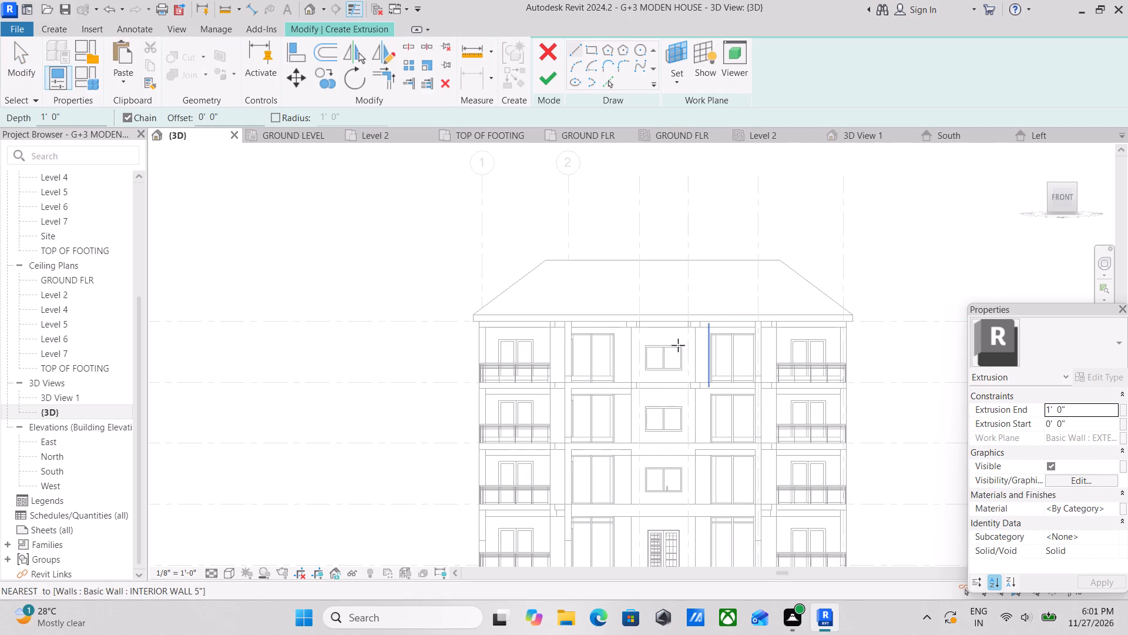
{"action": "scroll", "coordinate": [623, 335], "scroll_direction": "up", "scroll_amount": 4}
{"action": "left_click", "coordinate": [543, 295]}
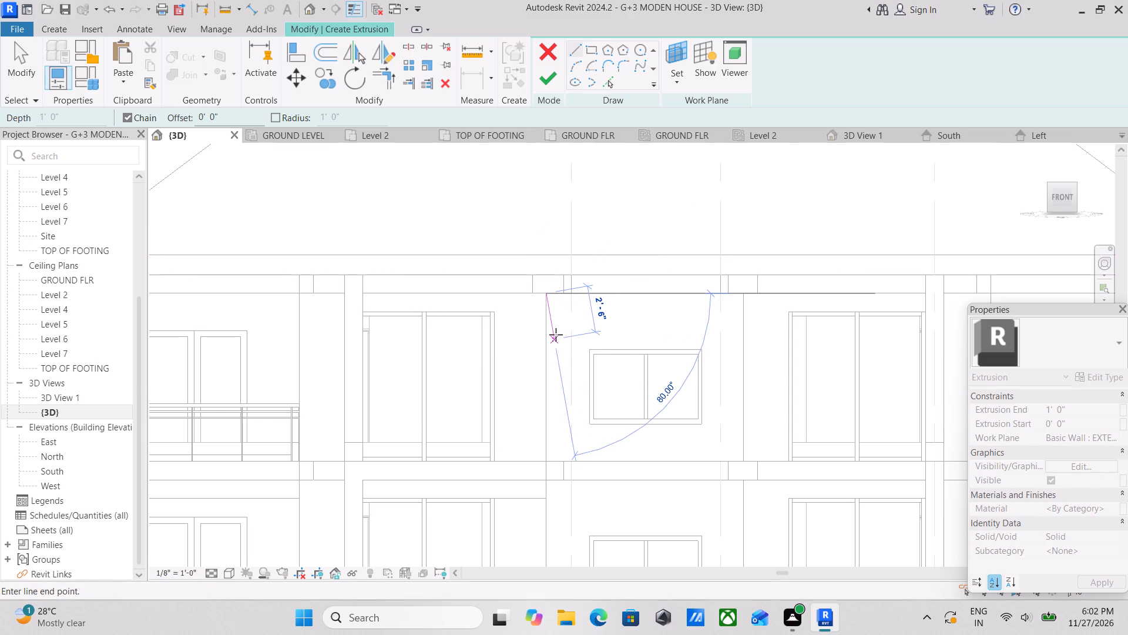
{"action": "key", "text": "Escape"}
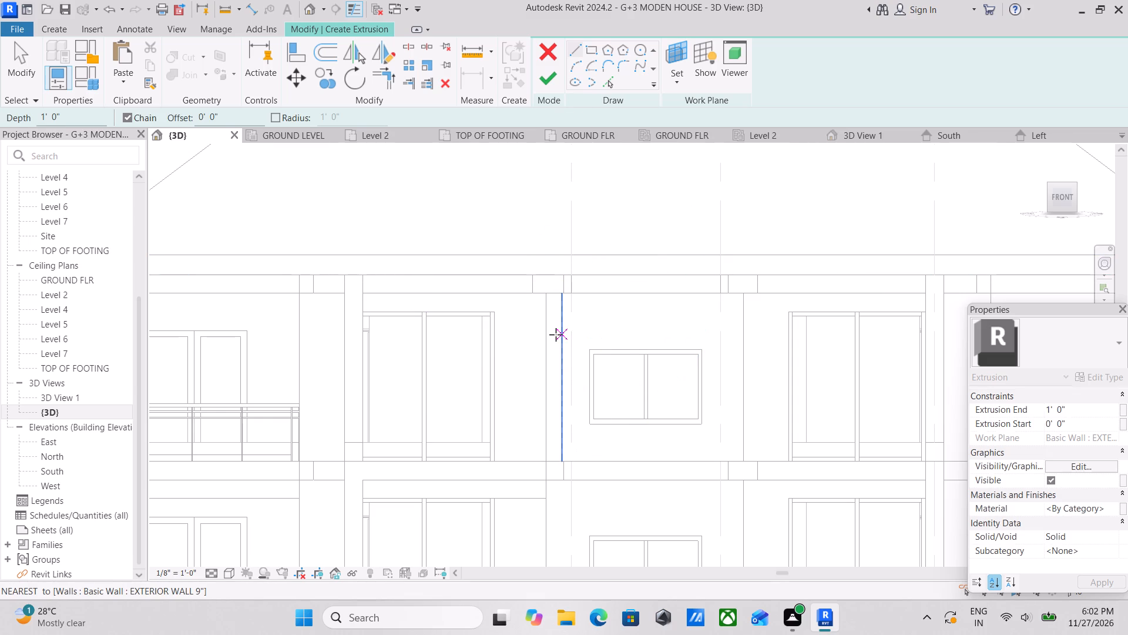
{"action": "left_click", "coordinate": [585, 46]}
{"action": "left_click", "coordinate": [545, 292]}
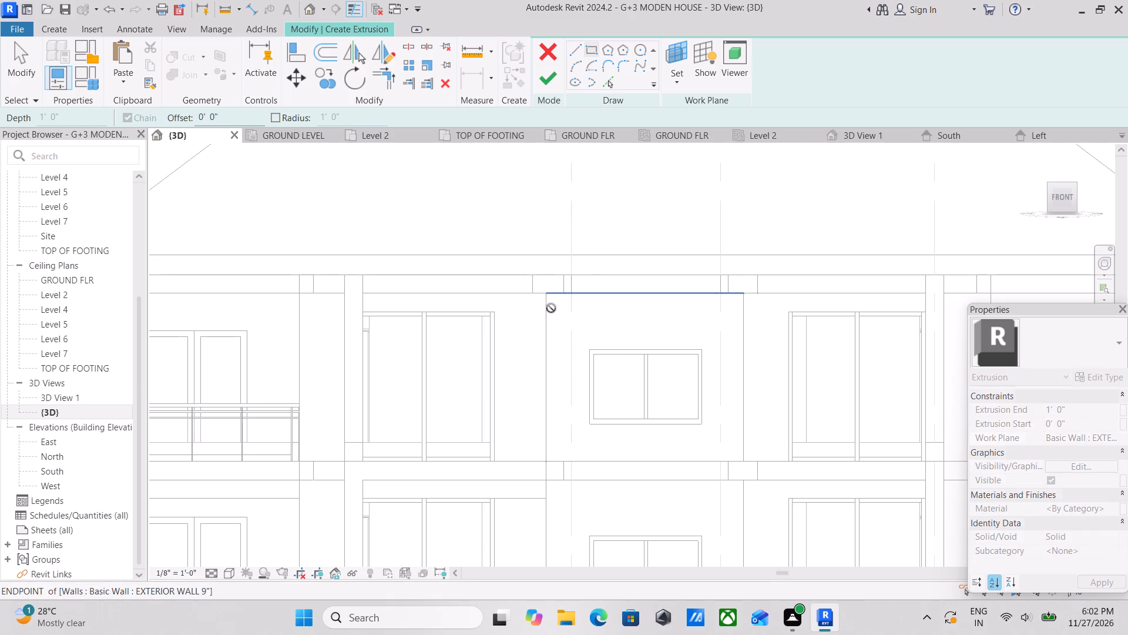
{"action": "middle_click_drag", "start_coordinate": [601, 412], "coordinate": [586, 191]}
{"action": "scroll", "coordinate": [593, 228], "scroll_direction": "down", "scroll_amount": 1}
{"action": "middle_click_drag", "start_coordinate": [647, 384], "coordinate": [655, 208]}
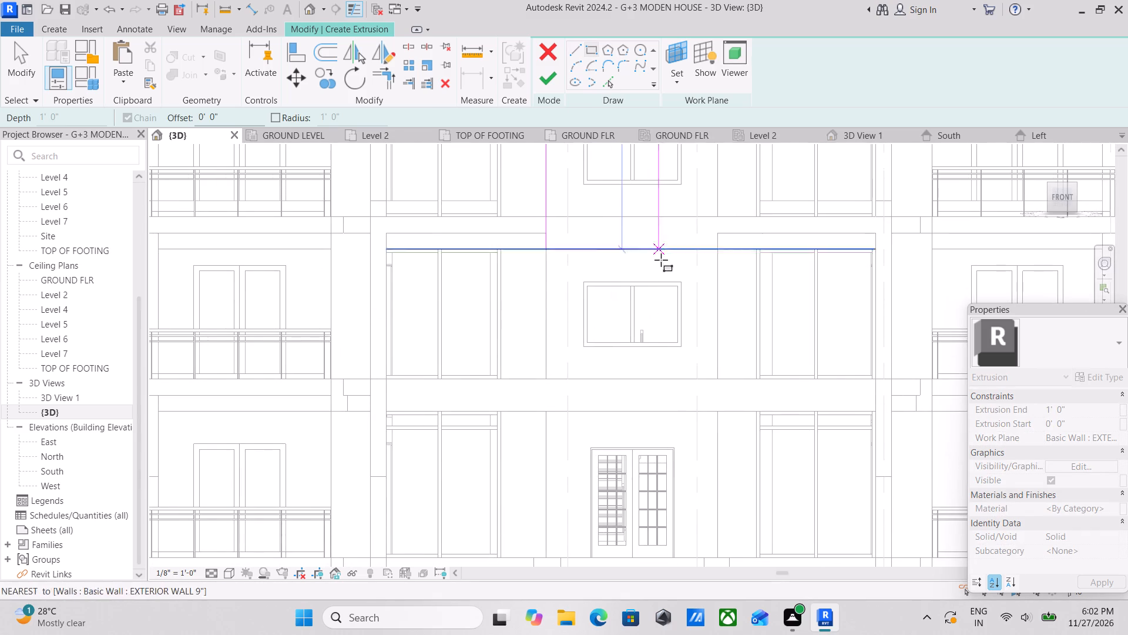
{"action": "scroll", "coordinate": [704, 356], "scroll_direction": "down", "scroll_amount": 2}
{"action": "middle_click_drag", "start_coordinate": [704, 356], "coordinate": [695, 354]}
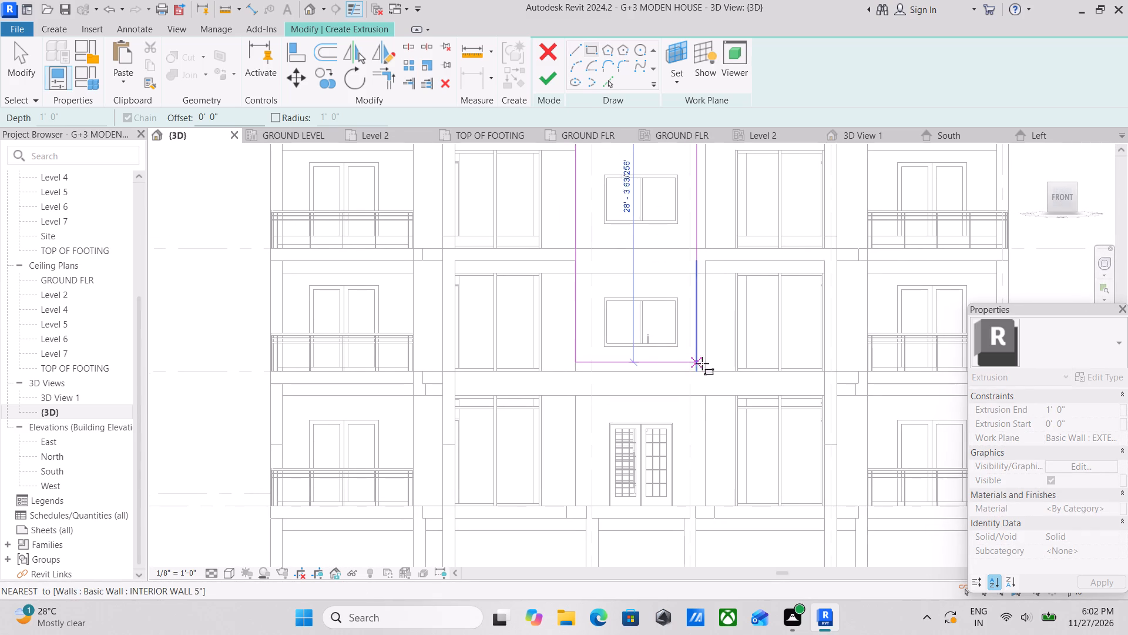
{"action": "left_click", "coordinate": [707, 368]}
Sketch a 4'-0" high rectangle tracing the outer frame of the top central window inside the extrusion outline.
{"action": "middle_click_drag", "start_coordinate": [664, 266], "coordinate": [670, 439]}
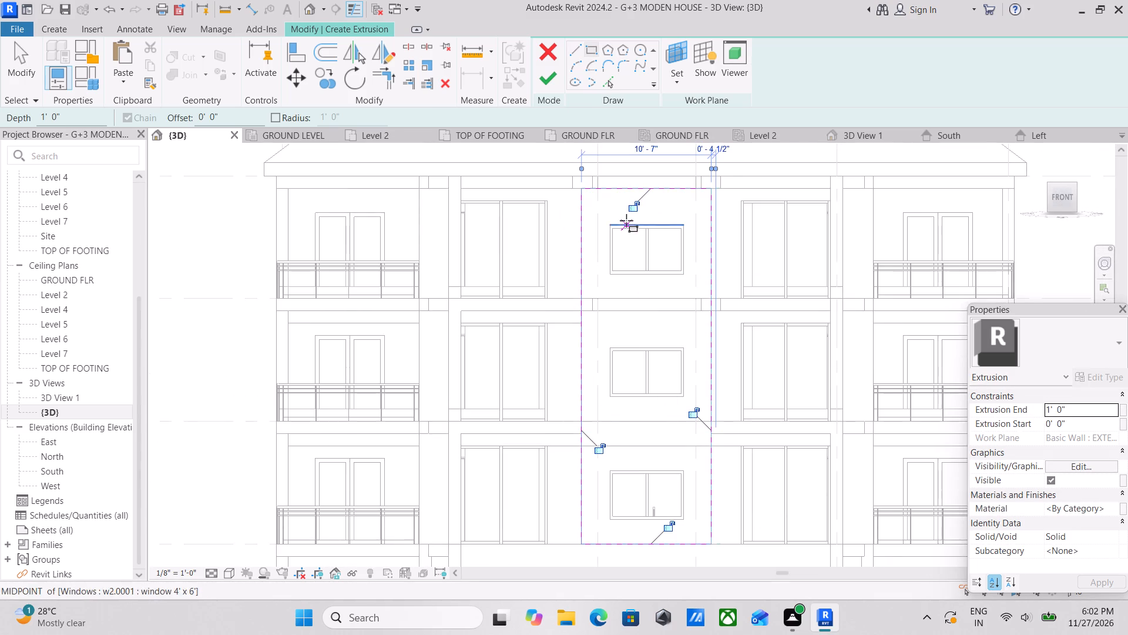
{"action": "scroll", "coordinate": [626, 218], "scroll_direction": "up", "scroll_amount": 2}
{"action": "middle_click_drag", "start_coordinate": [626, 218], "coordinate": [627, 319]}
{"action": "scroll", "coordinate": [627, 282], "scroll_direction": "up", "scroll_amount": 3}
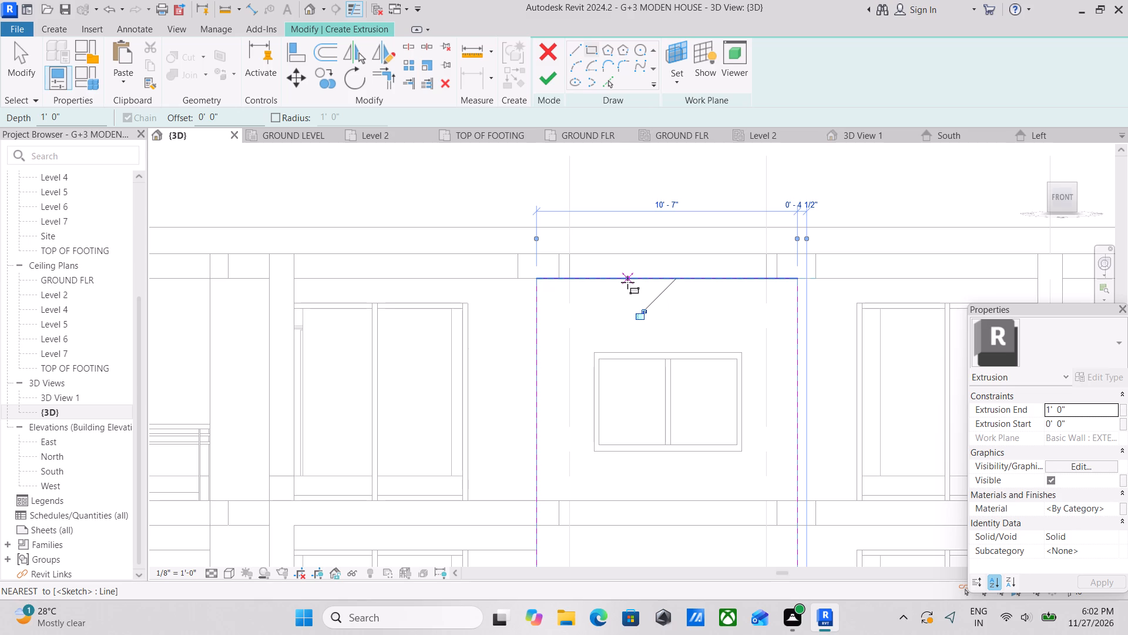
{"action": "scroll", "coordinate": [616, 377], "scroll_direction": "up", "scroll_amount": 3}
{"action": "scroll", "coordinate": [592, 335], "scroll_direction": "up", "scroll_amount": 3}
{"action": "left_click", "coordinate": [580, 344]}
{"action": "middle_click_drag", "start_coordinate": [688, 458], "coordinate": [654, 347]}
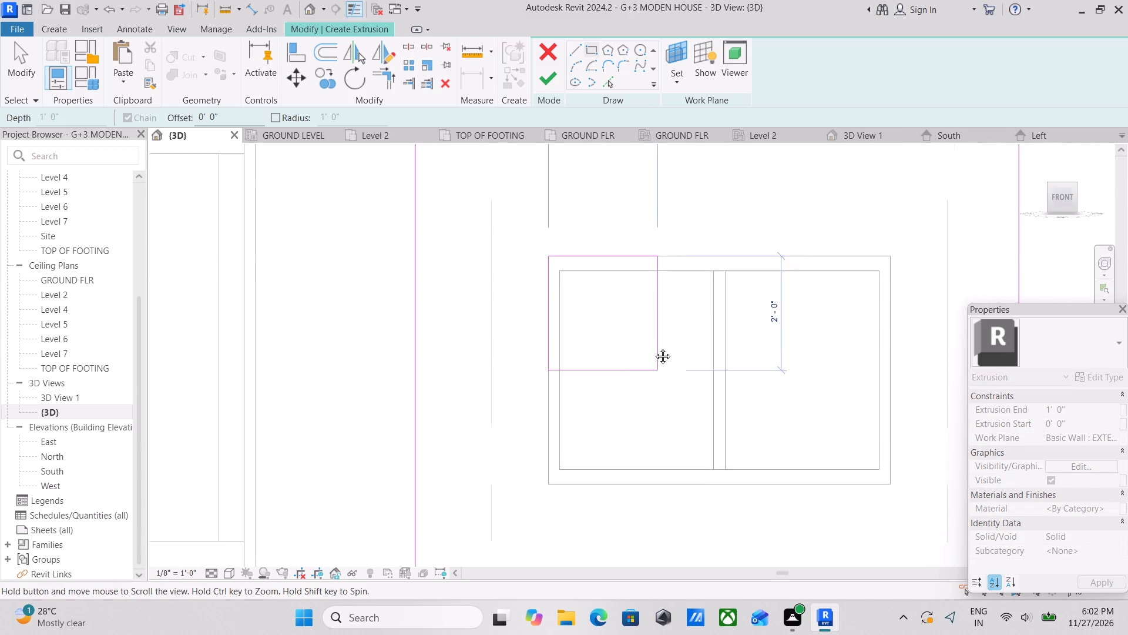
{"action": "middle_click_drag", "start_coordinate": [654, 347], "coordinate": [648, 286]}
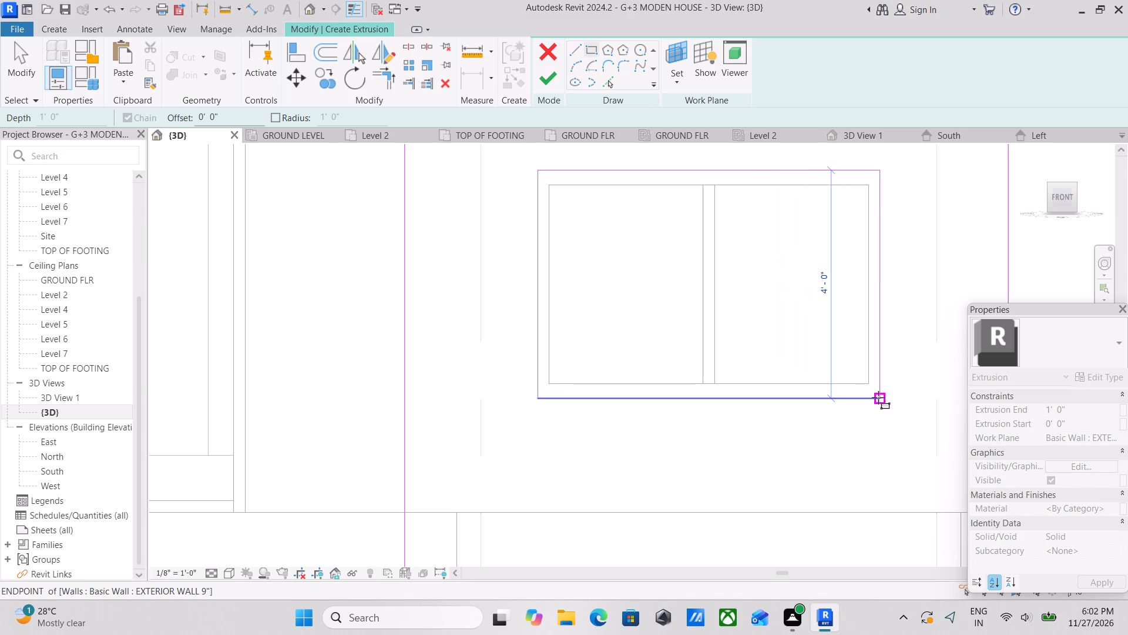
{"action": "left_click", "coordinate": [878, 397]}
Sketch a 6'-0" by 4'-0" rectangle tracing the outer frame of the middle central window.
{"action": "scroll", "coordinate": [667, 406], "scroll_direction": "down", "scroll_amount": 5}
{"action": "middle_click_drag", "start_coordinate": [658, 462], "coordinate": [703, 238]}
{"action": "scroll", "coordinate": [712, 226], "scroll_direction": "down", "scroll_amount": 1}
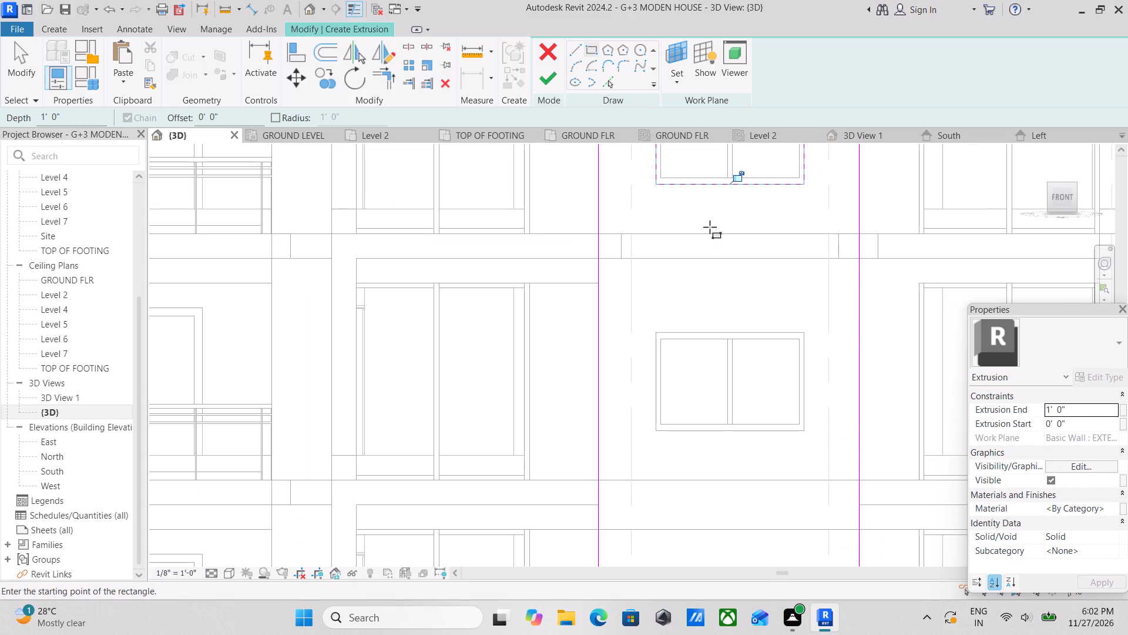
{"action": "scroll", "coordinate": [713, 322], "scroll_direction": "down", "scroll_amount": 1}
{"action": "middle_click_drag", "start_coordinate": [704, 327], "coordinate": [688, 273]}
{"action": "left_click", "coordinate": [643, 275]}
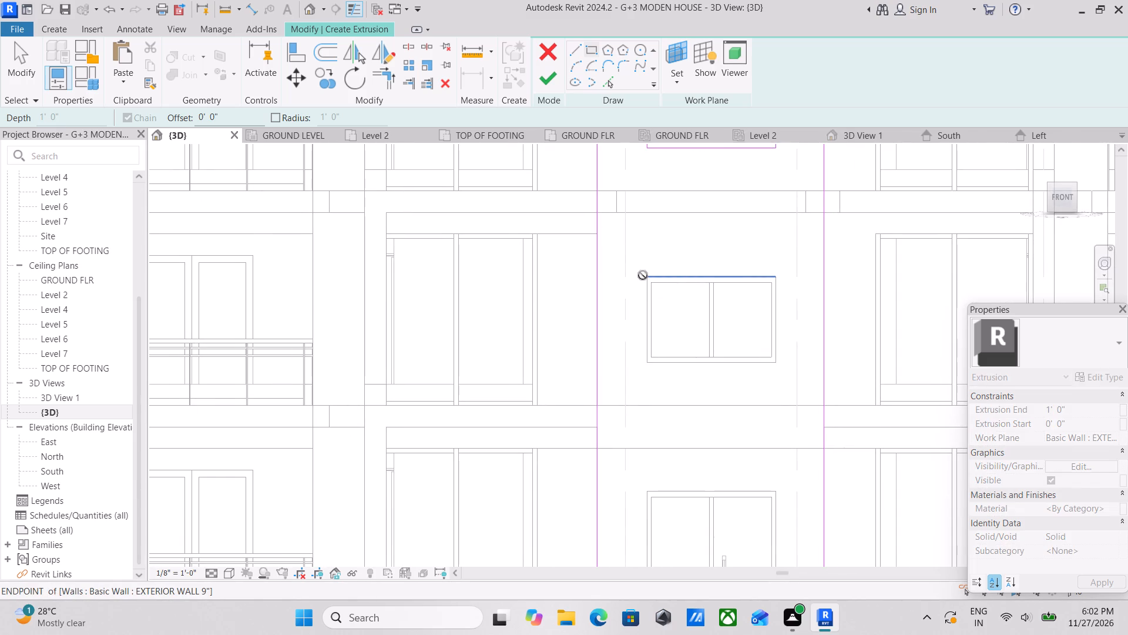
{"action": "left_click", "coordinate": [777, 360]}
Sketch a 6'-0" by 4'-0" rectangle tracing the outer frame of the lowest central window inside the extrusion outline.
{"action": "scroll", "coordinate": [626, 305], "scroll_direction": "down", "scroll_amount": 2}
{"action": "middle_click_drag", "start_coordinate": [624, 299], "coordinate": [619, 168]}
{"action": "scroll", "coordinate": [674, 342], "scroll_direction": "up", "scroll_amount": 3}
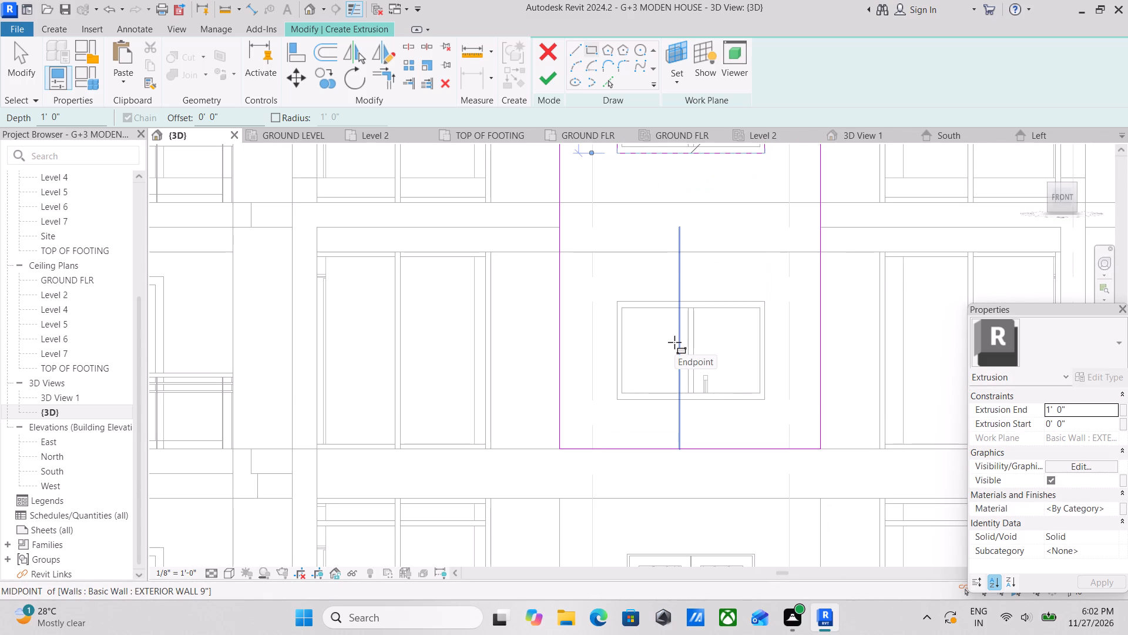
{"action": "scroll", "coordinate": [674, 342], "scroll_direction": "up", "scroll_amount": 2}
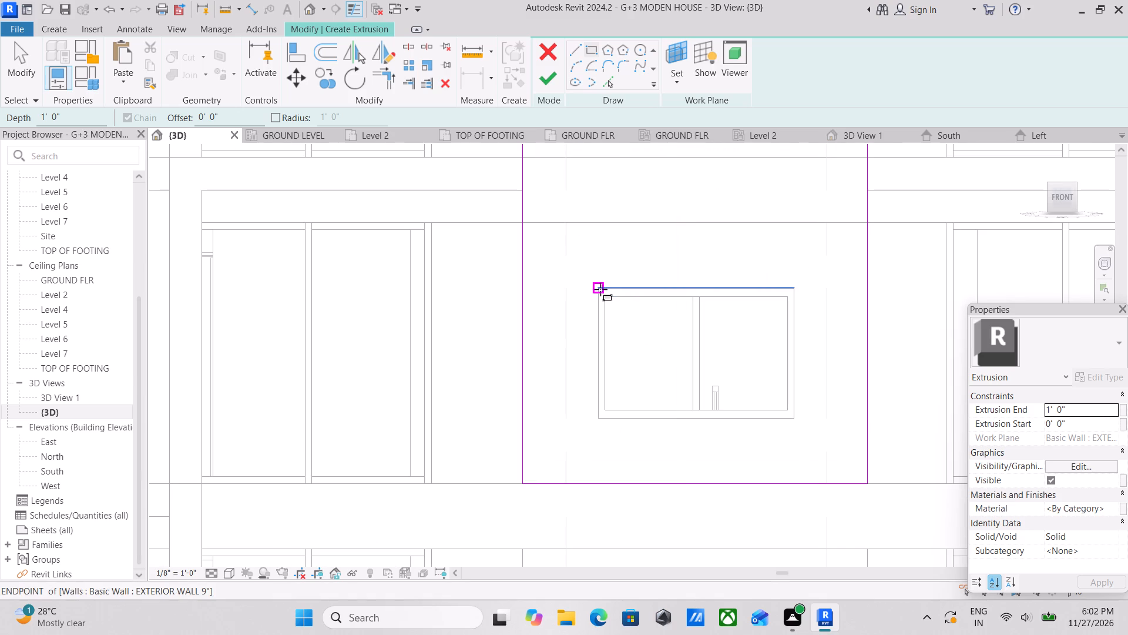
{"action": "left_click", "coordinate": [600, 289]}
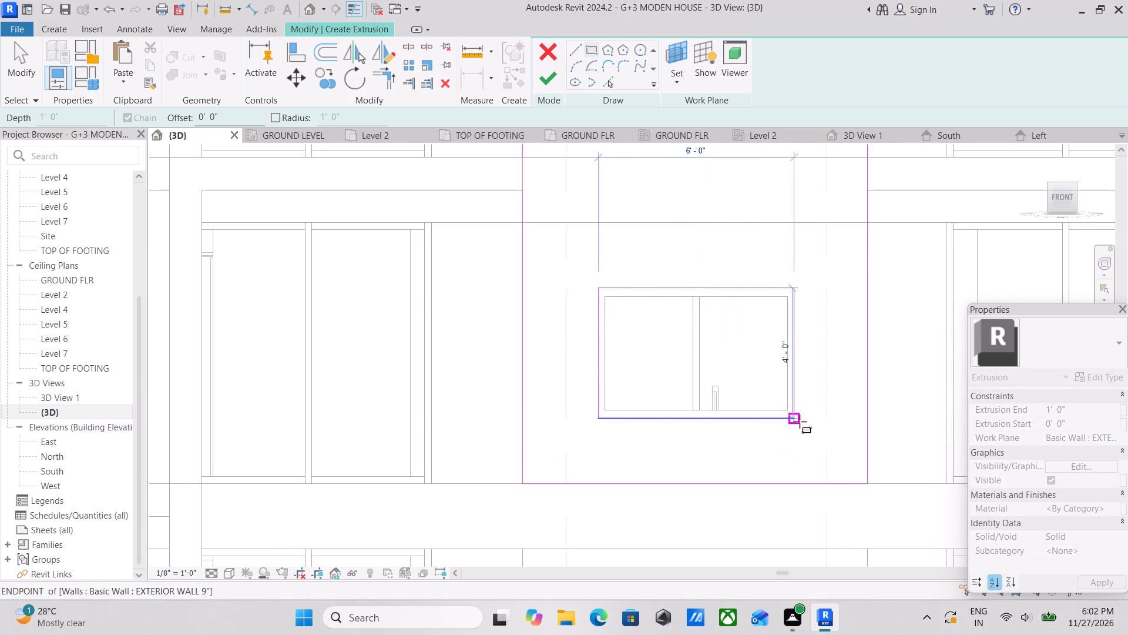
{"action": "left_click", "coordinate": [800, 422]}
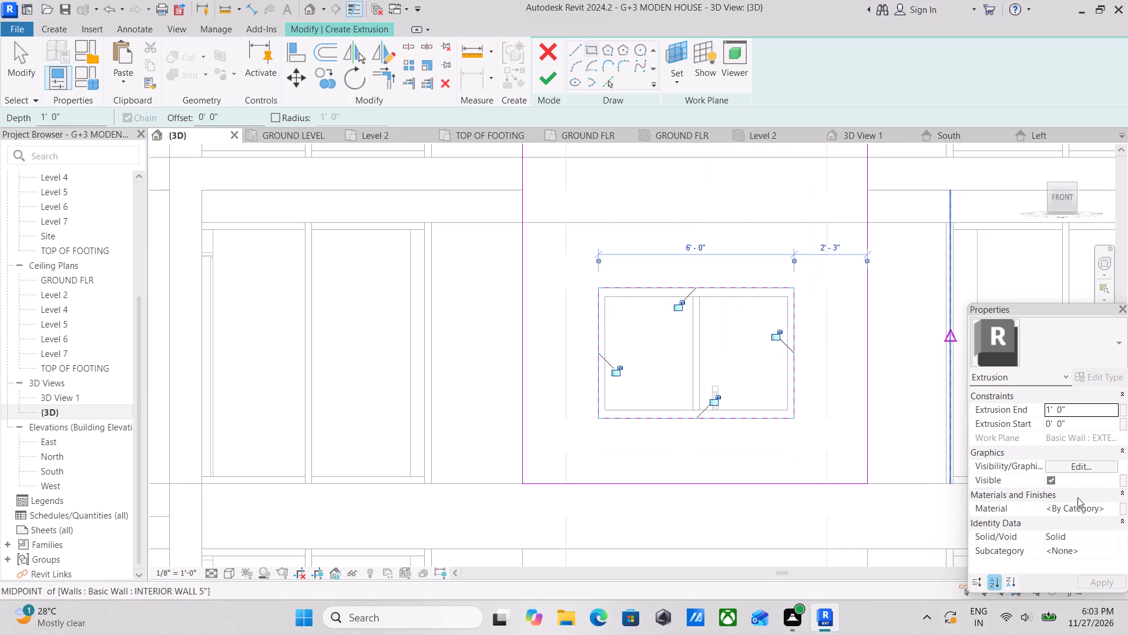
From the extrusion's Material property, create a new project material and name it black accent wall.
{"action": "scroll", "coordinate": [1081, 496], "scroll_direction": "down", "scroll_amount": 2}
{"action": "left_click", "coordinate": [1116, 508]}
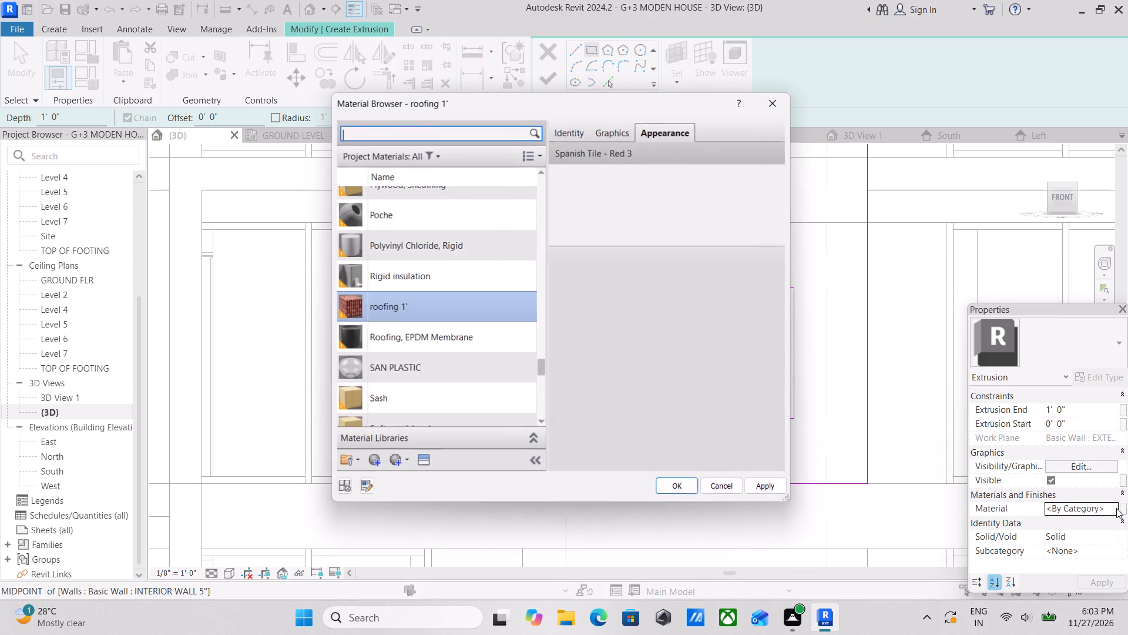
{"action": "left_click", "coordinate": [371, 456]}
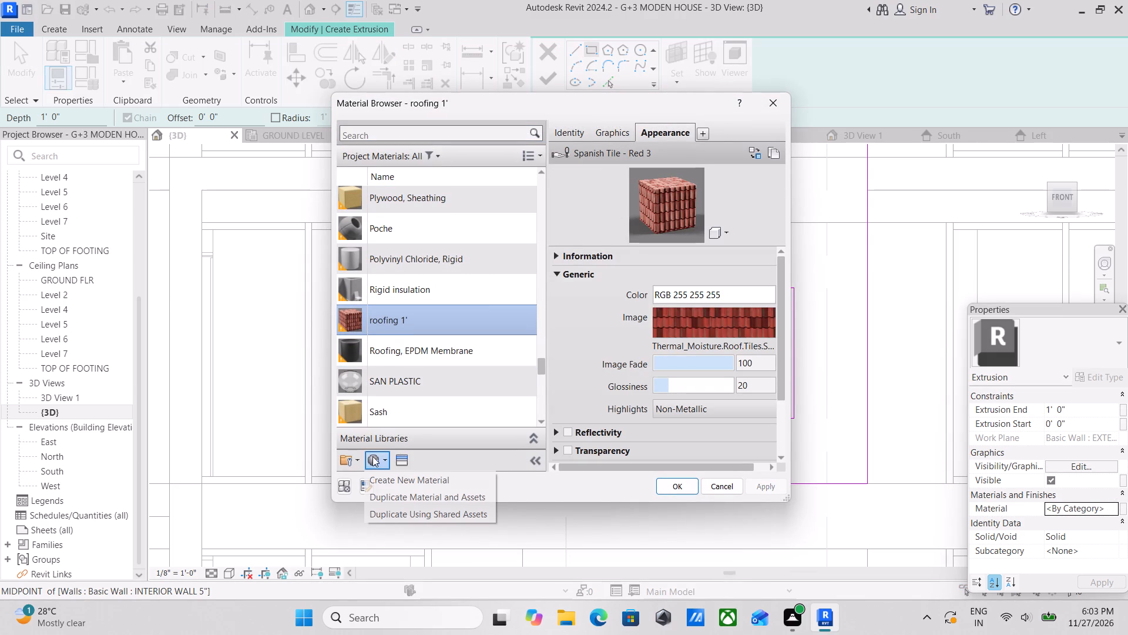
{"action": "left_click", "coordinate": [406, 480]}
{"action": "right_click", "coordinate": [419, 289]}
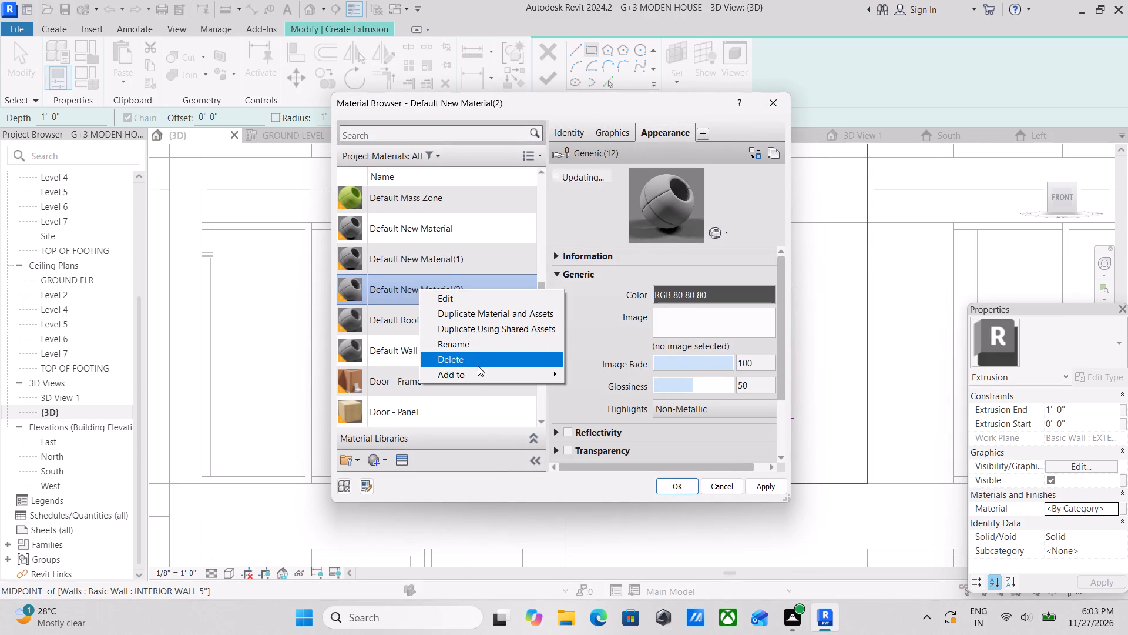
{"action": "left_click", "coordinate": [484, 347]}
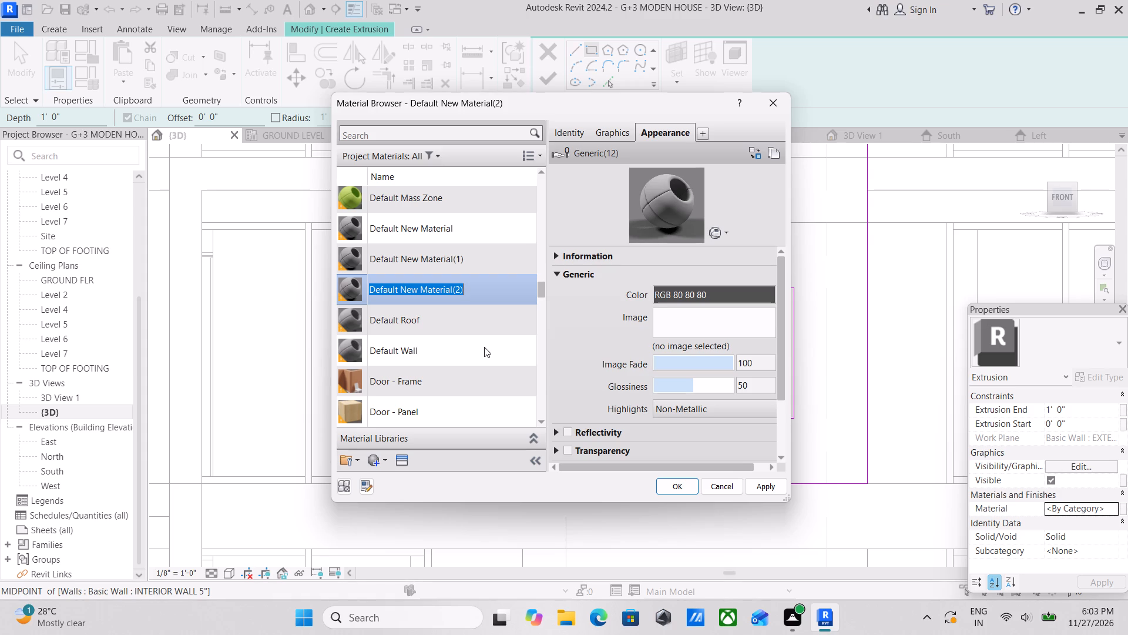
{"action": "key", "text": "a"}
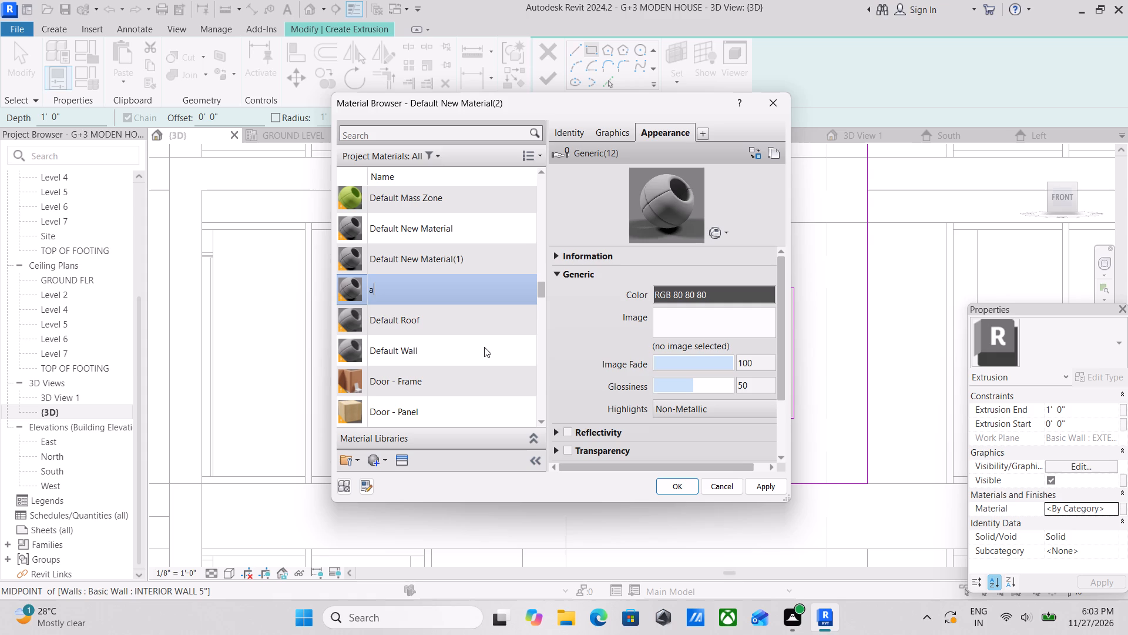
{"action": "key", "text": "BackSpace"}
{"action": "type", "text": "black"}
{"action": "key", "text": "space"}
{"action": "type", "text": "accent wq"}
{"action": "key", "text": "BackSpace"}
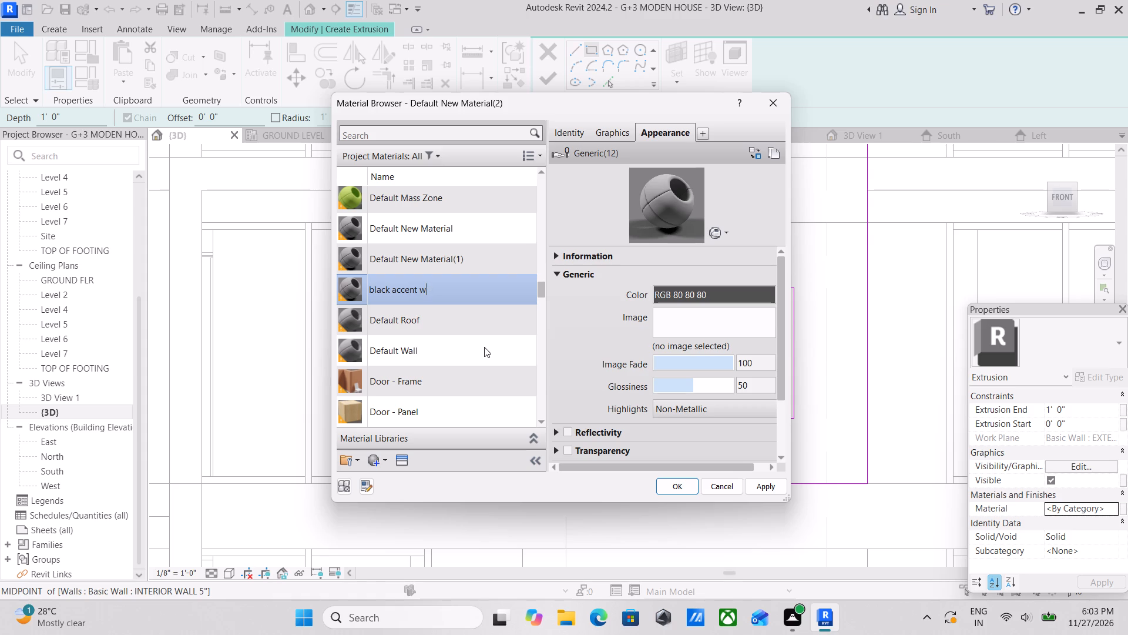
{"action": "type", "text": "all"}
{"action": "key", "text": "space"}
Replace the new material's appearance with the glossy Gray asset from the Appearance Library's Wall Paint category.
{"action": "left_click", "coordinate": [402, 461]}
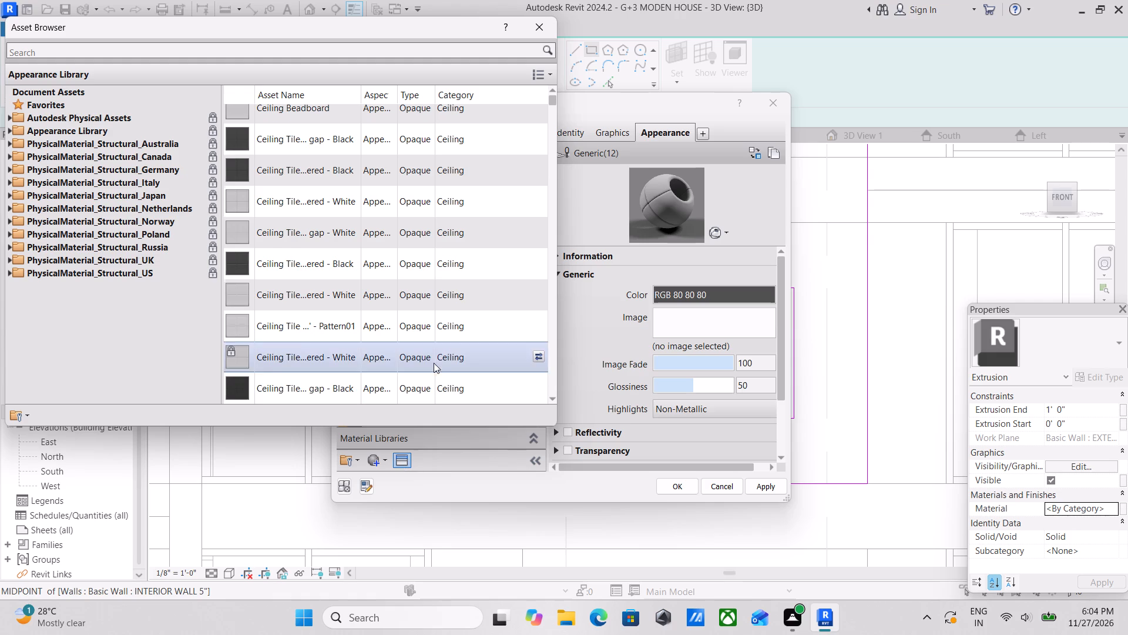
{"action": "scroll", "coordinate": [297, 273], "scroll_direction": "down", "scroll_amount": 1}
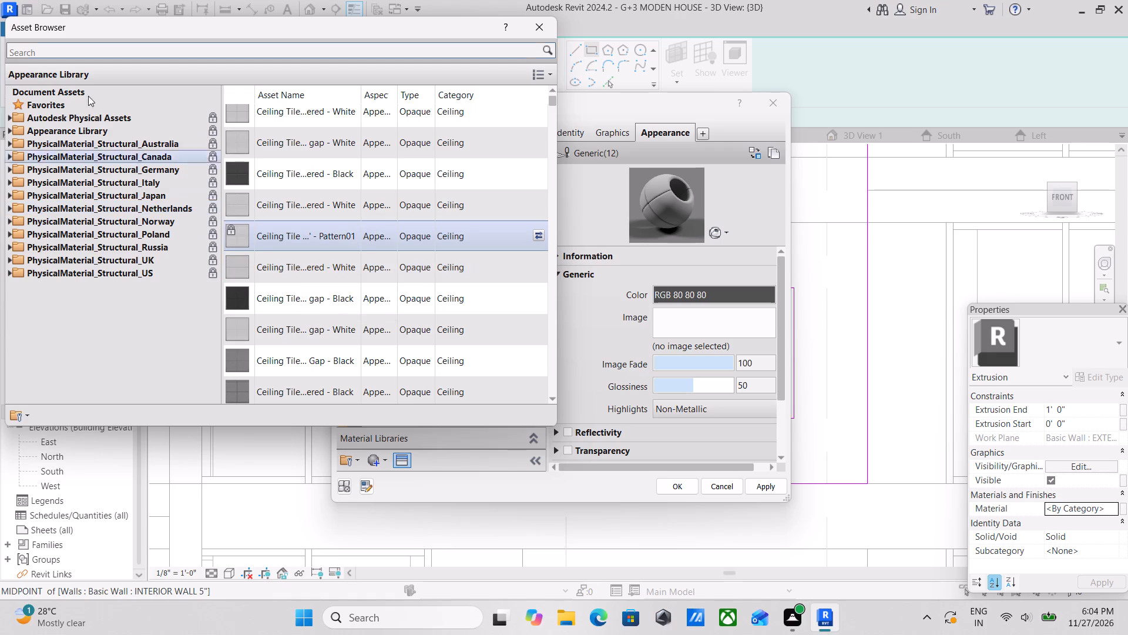
{"action": "left_click", "coordinate": [6, 129]}
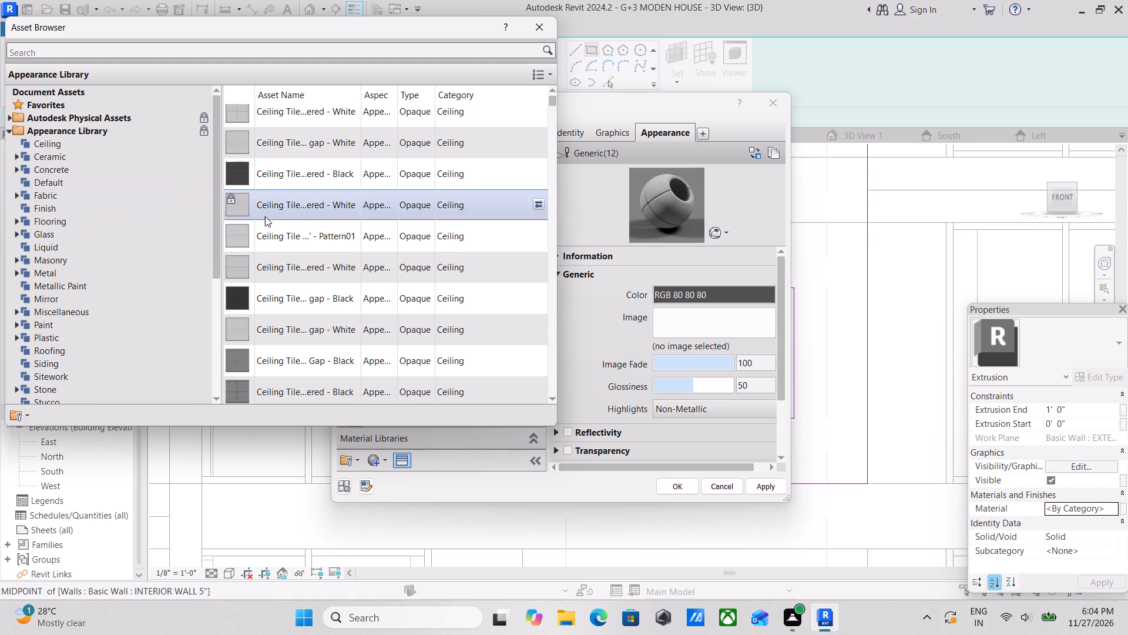
{"action": "scroll", "coordinate": [0, 292], "scroll_direction": "down", "scroll_amount": 2}
{"action": "scroll", "coordinate": [60, 355], "scroll_direction": "down", "scroll_amount": 3}
{"action": "left_click", "coordinate": [41, 315]}
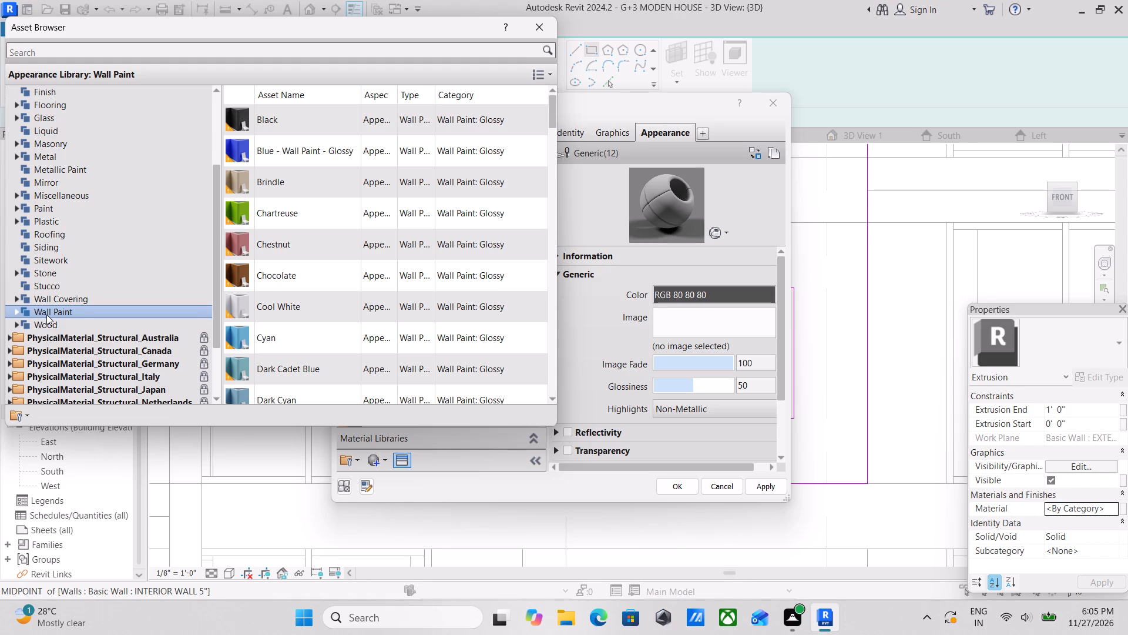
{"action": "scroll", "coordinate": [46, 315], "scroll_direction": "down", "scroll_amount": 1}
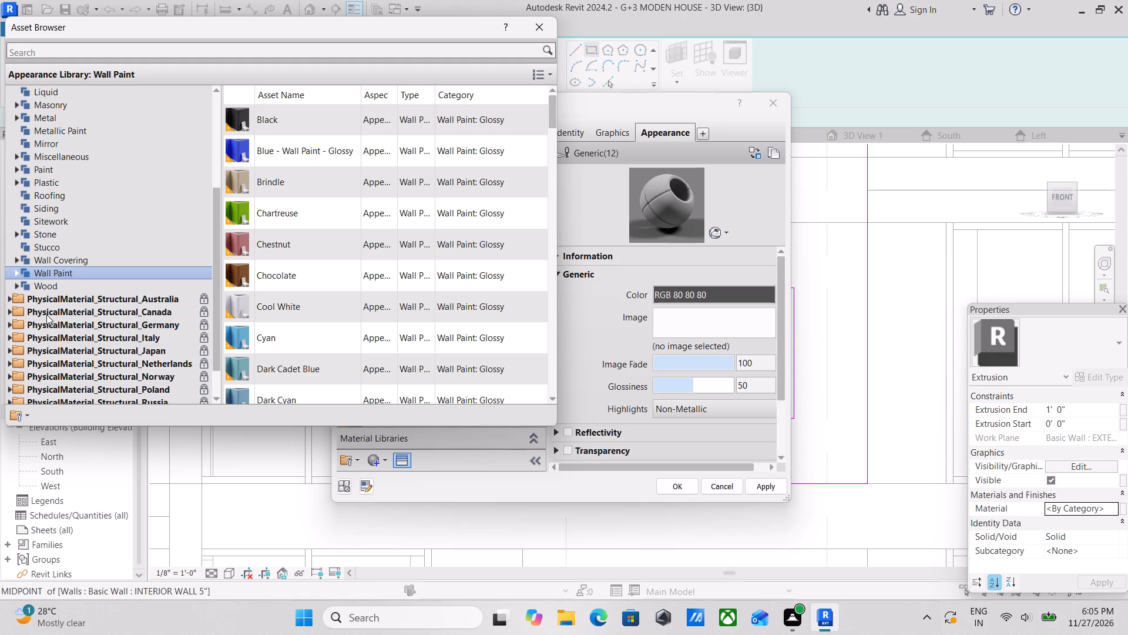
{"action": "scroll", "coordinate": [46, 315], "scroll_direction": "up", "scroll_amount": 1}
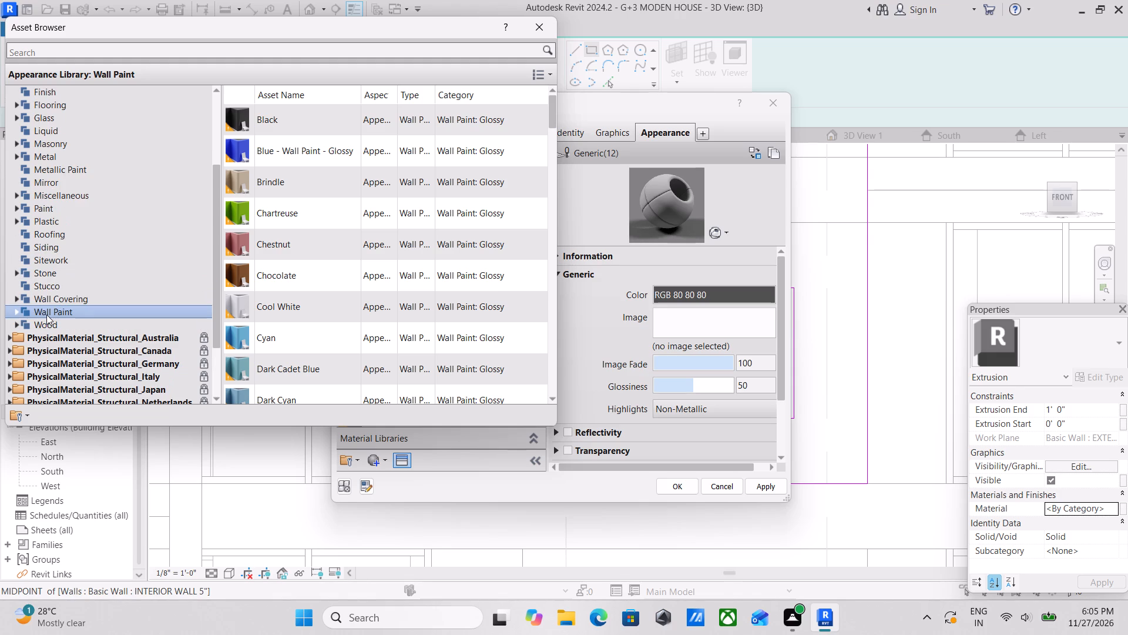
{"action": "scroll", "coordinate": [47, 315], "scroll_direction": "down", "scroll_amount": 1}
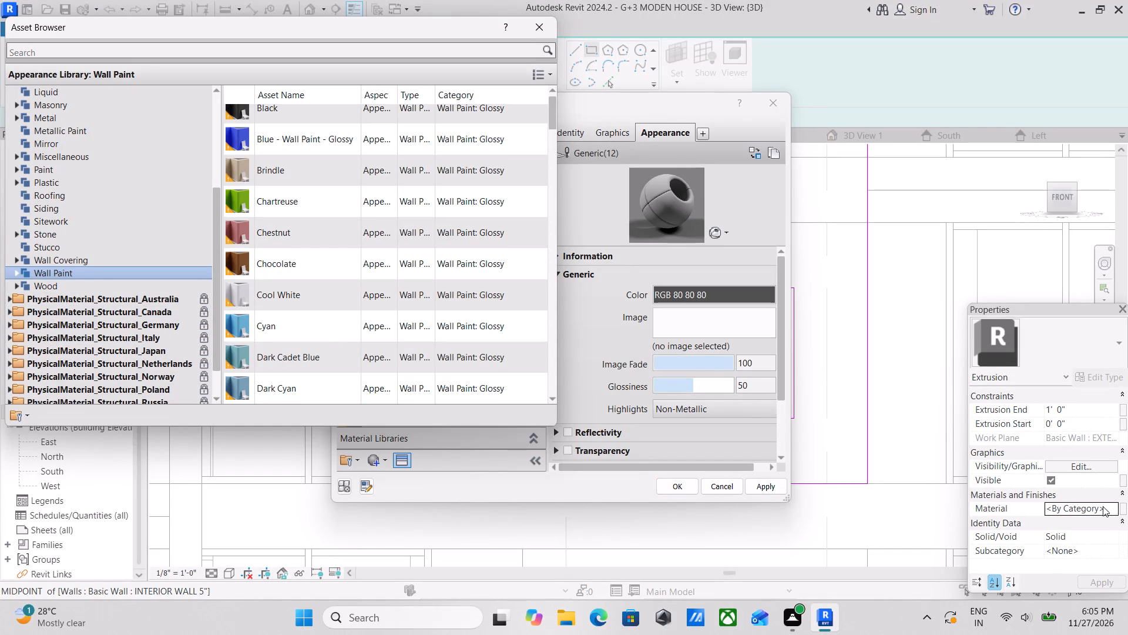
{"action": "scroll", "coordinate": [267, 278], "scroll_direction": "down", "scroll_amount": 2}
{"action": "scroll", "coordinate": [262, 282], "scroll_direction": "up", "scroll_amount": 1}
{"action": "scroll", "coordinate": [262, 282], "scroll_direction": "down", "scroll_amount": 2}
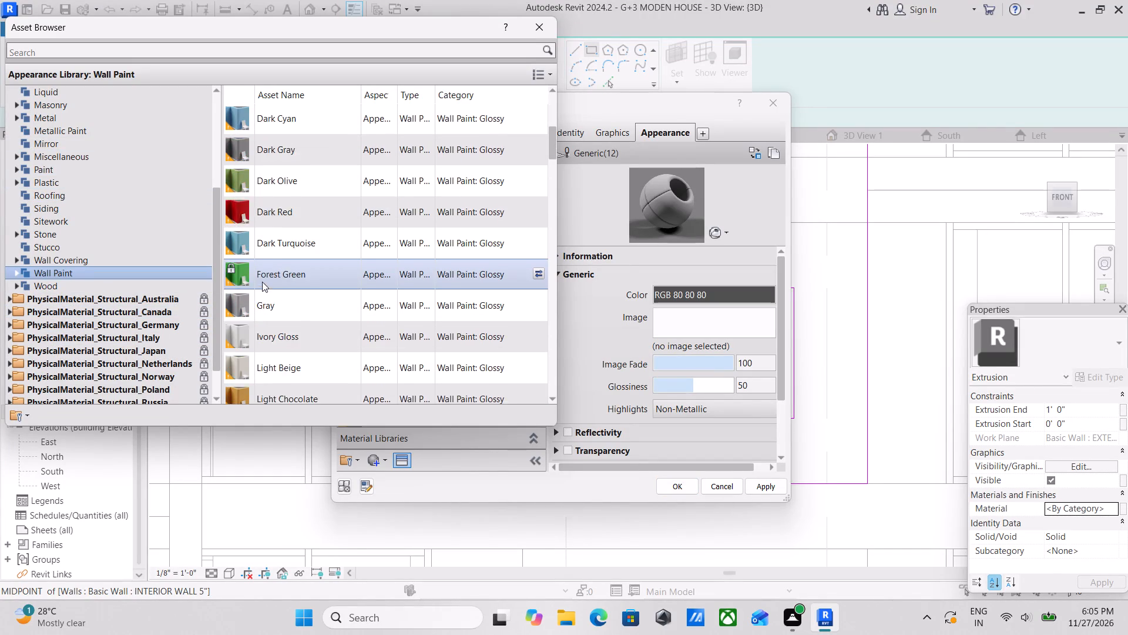
{"action": "scroll", "coordinate": [262, 282], "scroll_direction": "up", "scroll_amount": 2}
{"action": "scroll", "coordinate": [262, 282], "scroll_direction": "down", "scroll_amount": 2}
{"action": "double_click", "coordinate": [287, 304]}
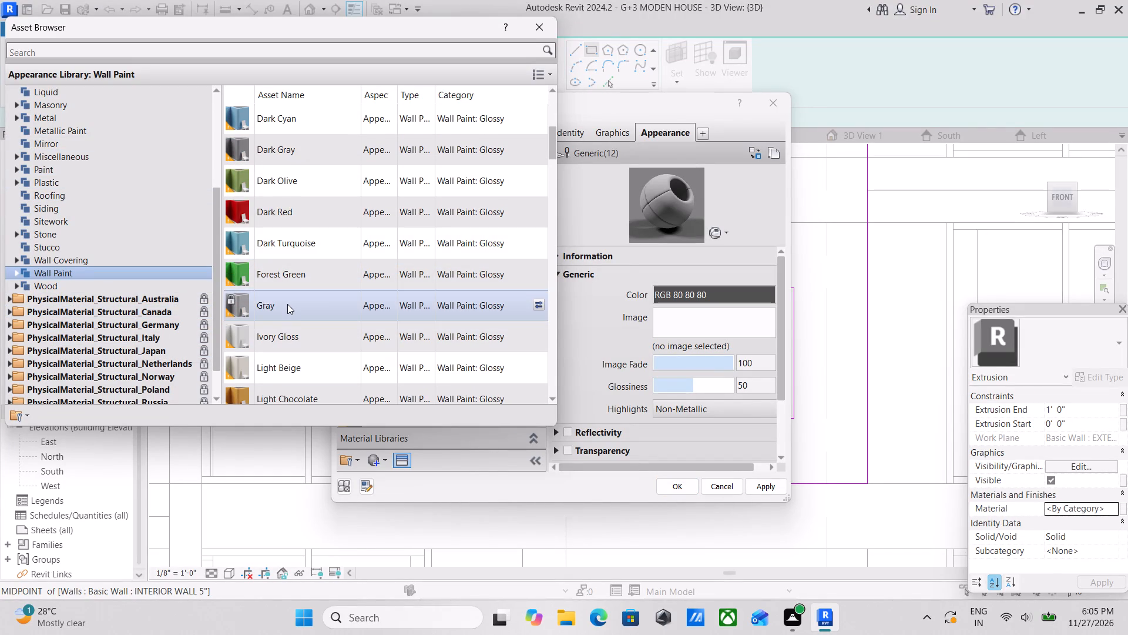
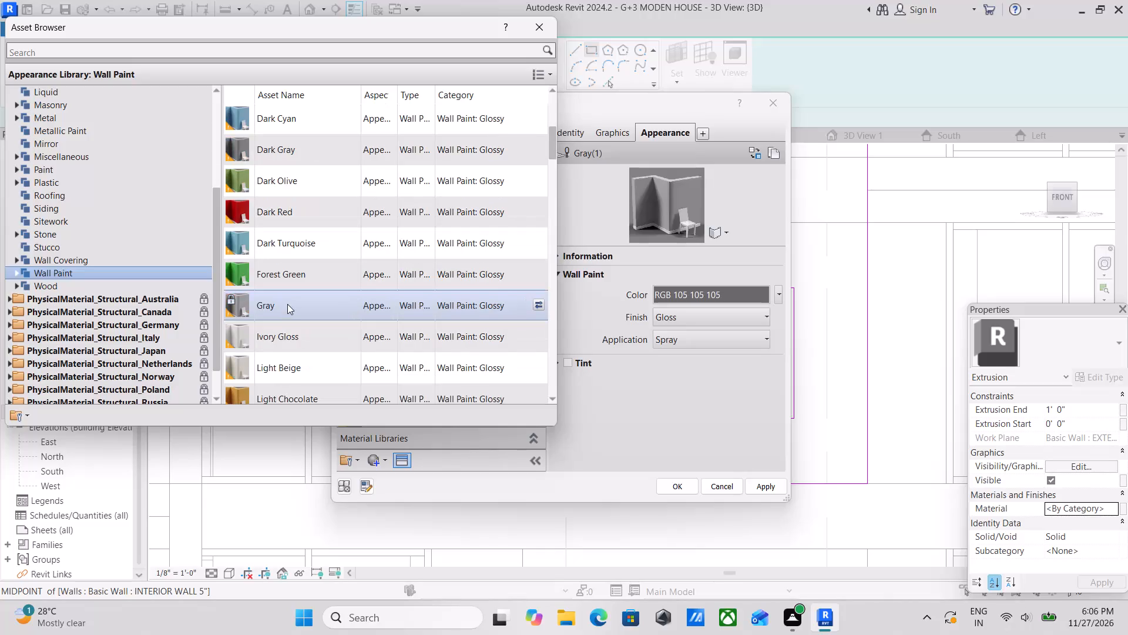
Set the black accent wall material's paint finish to Flat/Matte and assign the material to the extrusion.
{"action": "left_click", "coordinate": [412, 300]}
{"action": "left_click", "coordinate": [765, 486]}
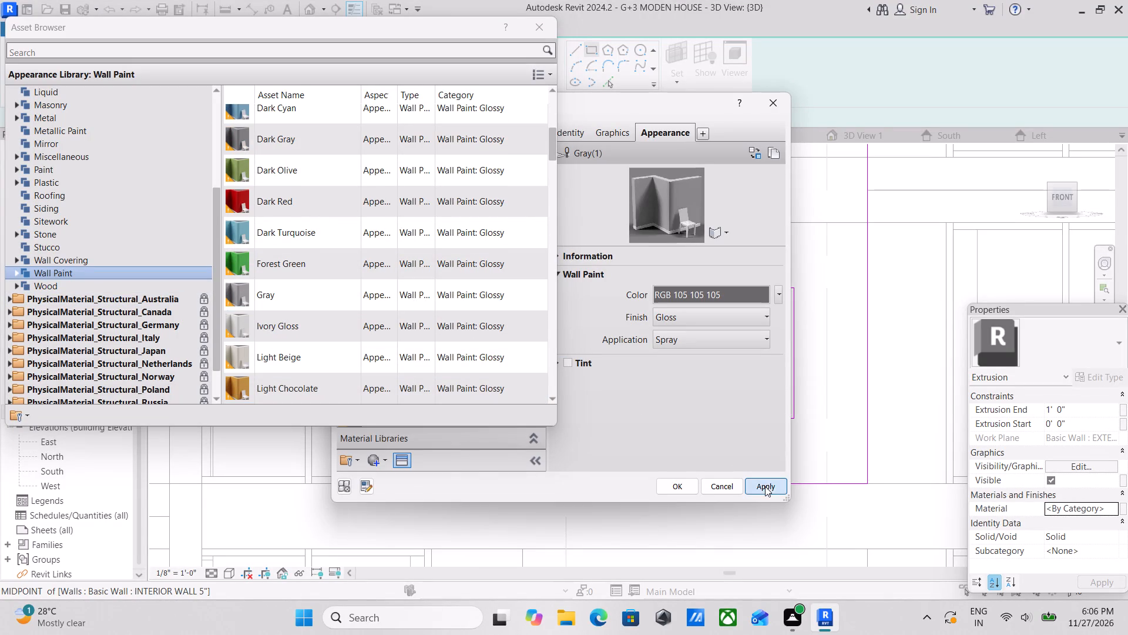
{"action": "left_click", "coordinate": [739, 318]}
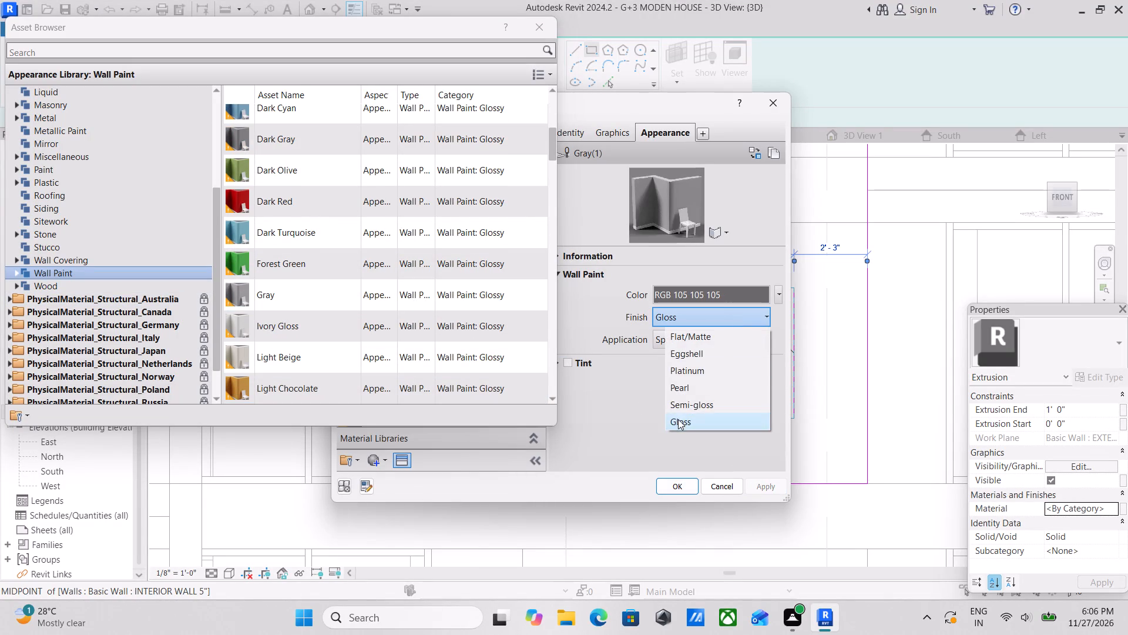
{"action": "left_click", "coordinate": [707, 337]}
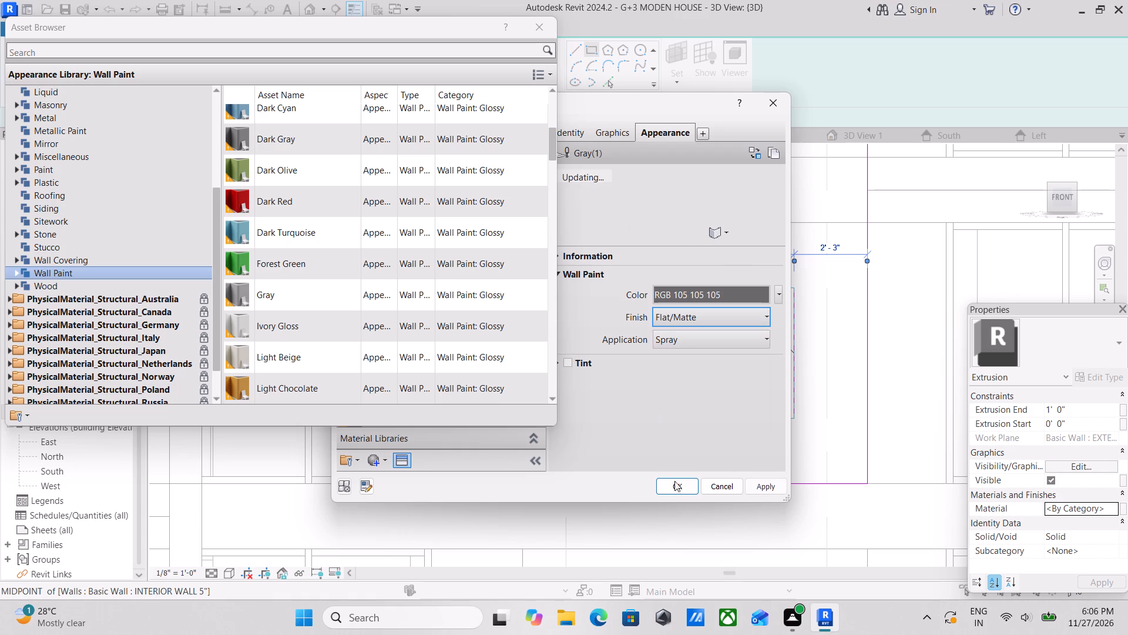
{"action": "left_click", "coordinate": [764, 489]}
{"action": "left_click", "coordinate": [683, 489]}
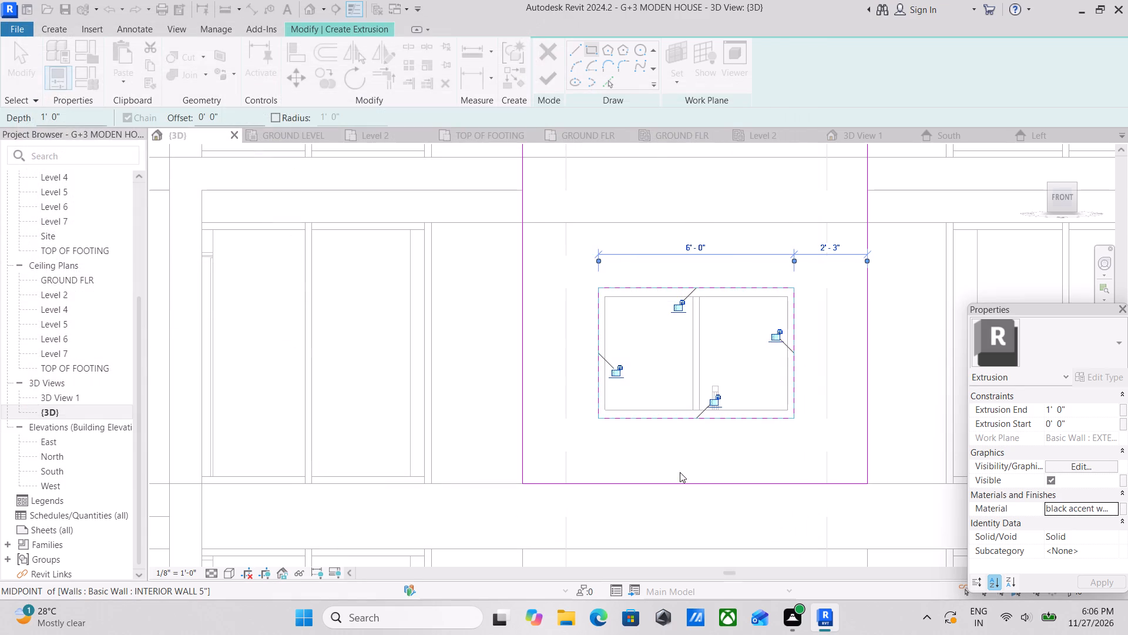
Set the Extrusion End to 6" and finish the extrusion sketch over the central recessed wall.
{"action": "scroll", "coordinate": [663, 393], "scroll_direction": "down", "scroll_amount": 5}
{"action": "middle_click_drag", "start_coordinate": [623, 406], "coordinate": [620, 515]}
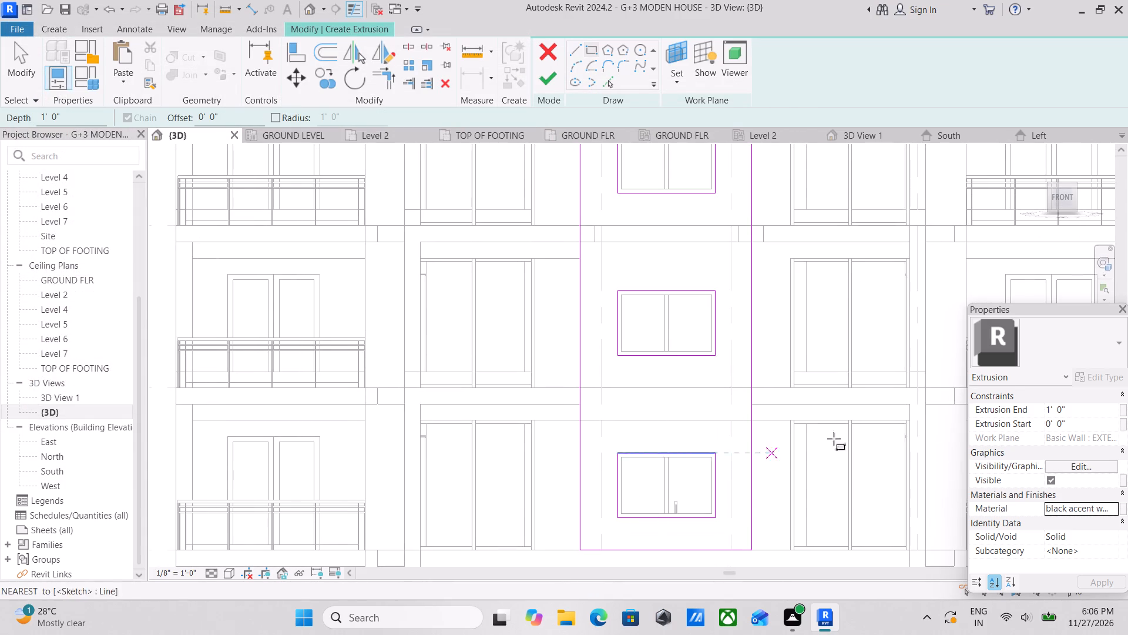
{"action": "left_click", "coordinate": [1077, 408]}
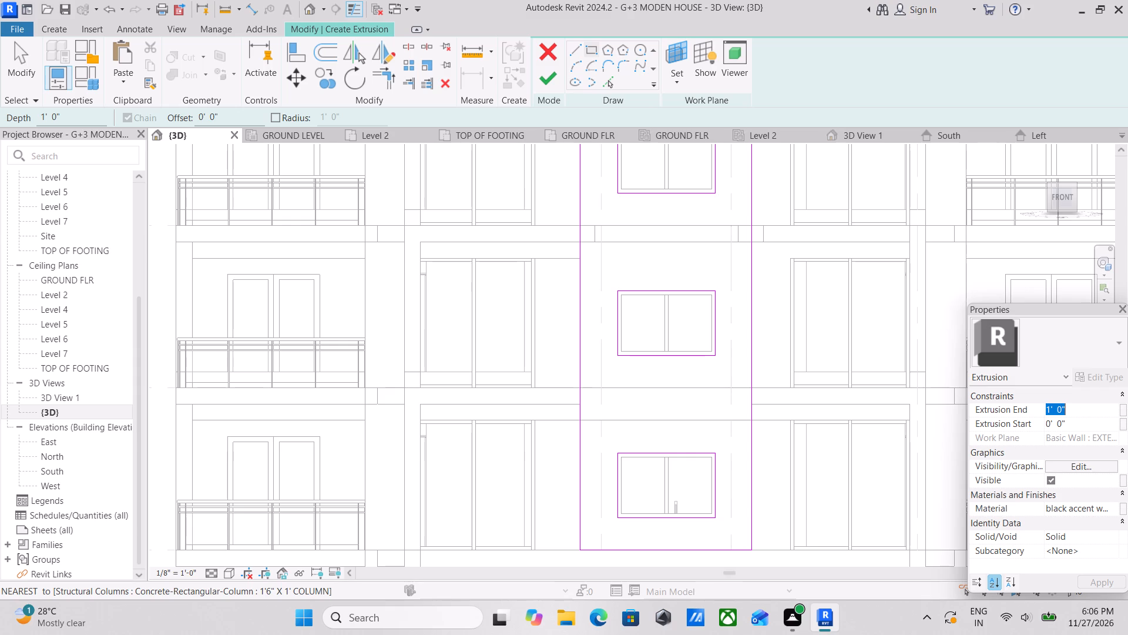
{"action": "key", "text": "6"}
{"action": "key", "text": "shift+quotedbl"}
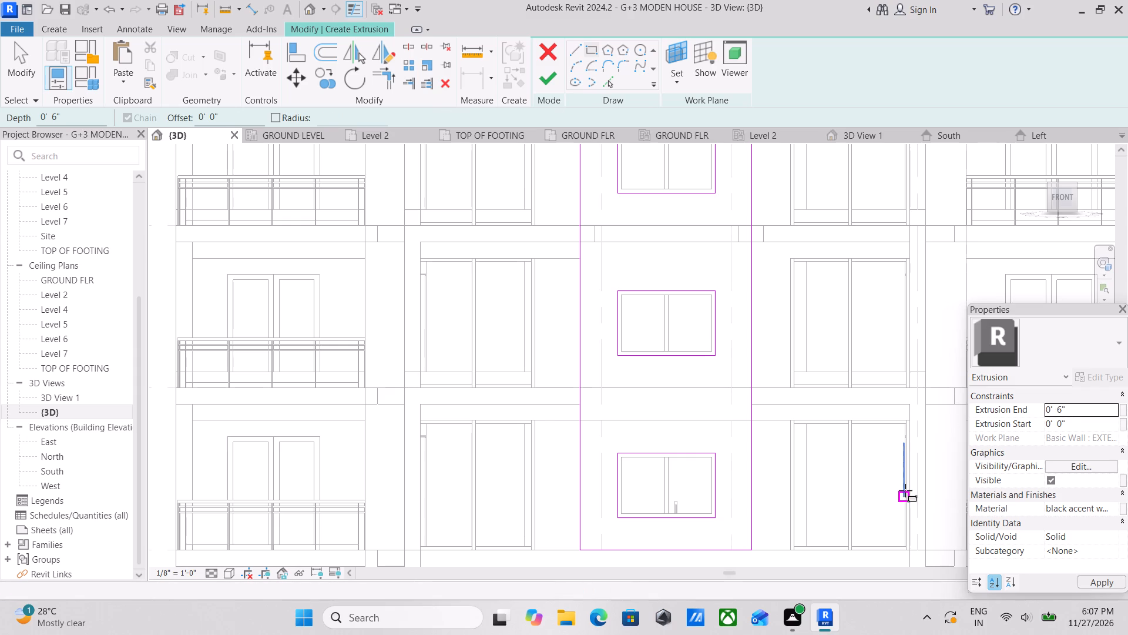
{"action": "scroll", "coordinate": [658, 415], "scroll_direction": "up", "scroll_amount": 2}
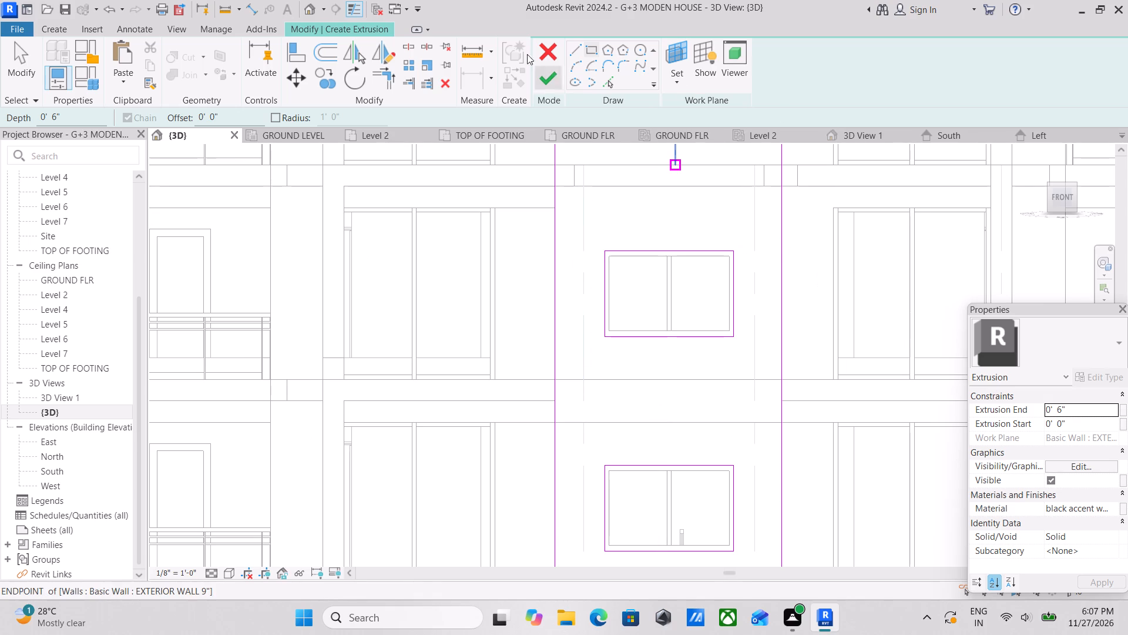
{"action": "left_click", "coordinate": [548, 85]}
Finish the in-place model containing the central wall extrusion.
{"action": "scroll", "coordinate": [703, 343], "scroll_direction": "down", "scroll_amount": 2}
{"action": "middle_click_drag", "start_coordinate": [703, 343], "coordinate": [719, 435]}
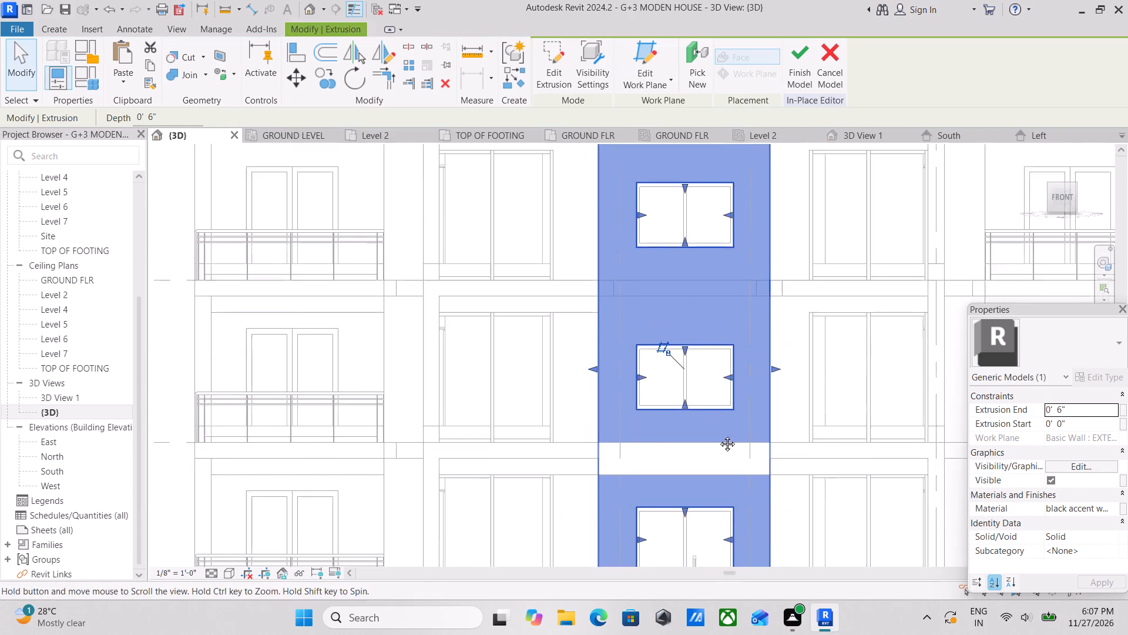
{"action": "middle_click_drag", "start_coordinate": [719, 435], "coordinate": [721, 440]}
{"action": "middle_click_drag", "start_coordinate": [743, 363], "coordinate": [738, 448]}
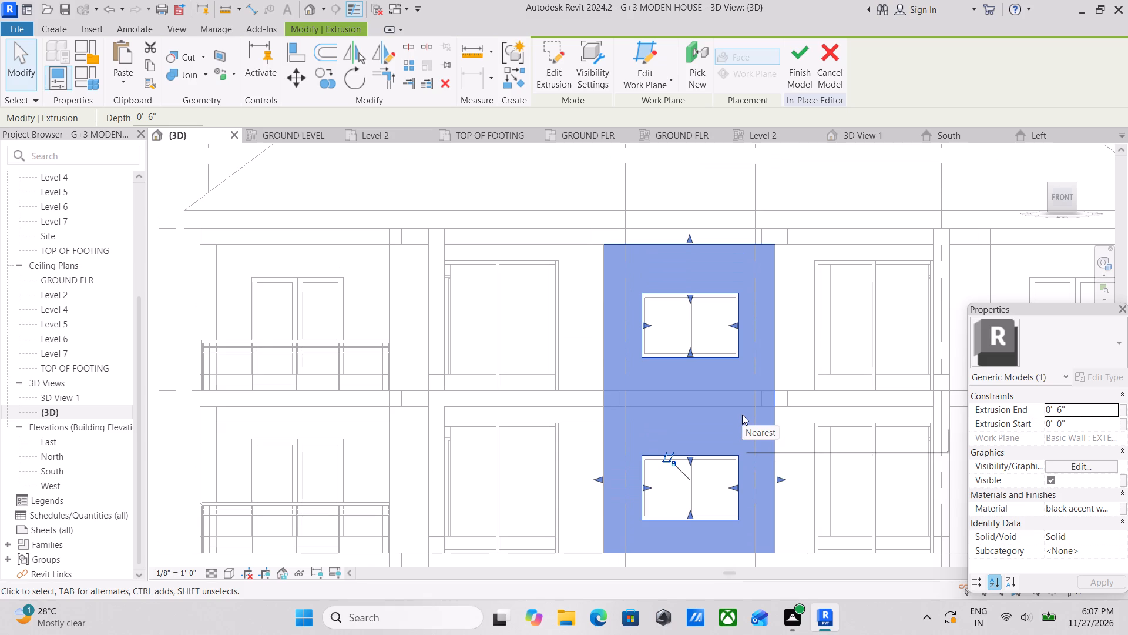
{"action": "left_click", "coordinate": [794, 54]}
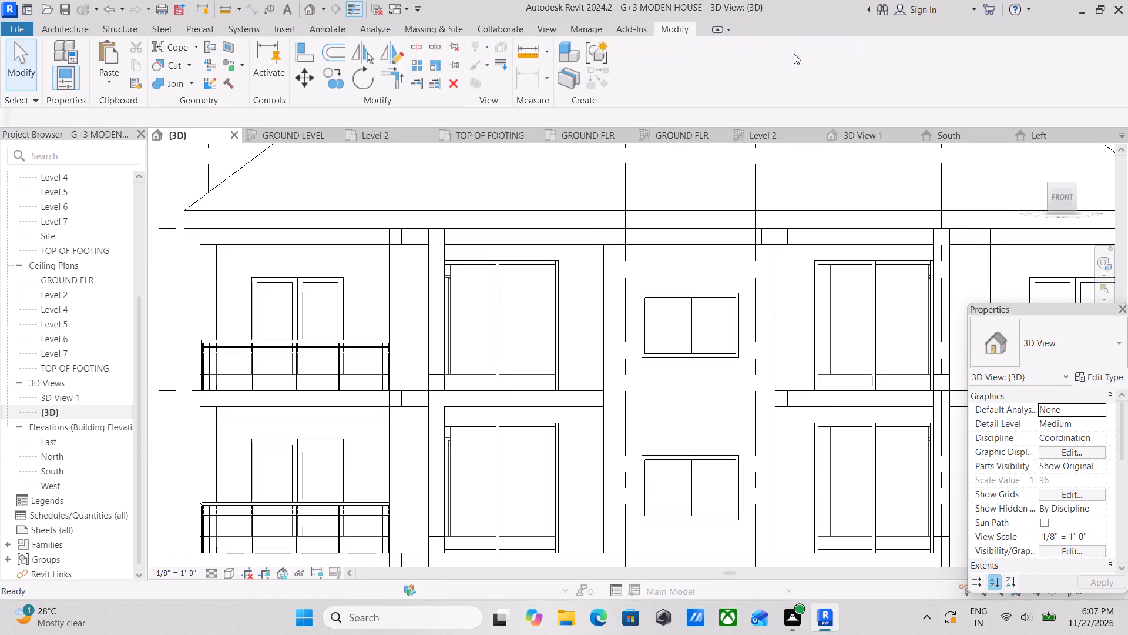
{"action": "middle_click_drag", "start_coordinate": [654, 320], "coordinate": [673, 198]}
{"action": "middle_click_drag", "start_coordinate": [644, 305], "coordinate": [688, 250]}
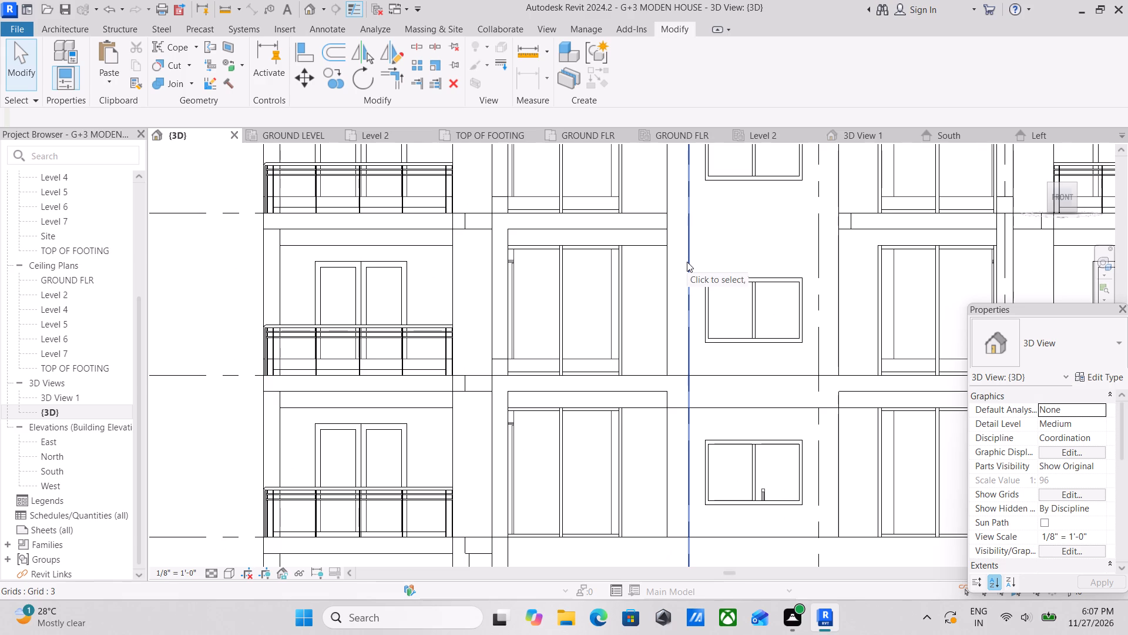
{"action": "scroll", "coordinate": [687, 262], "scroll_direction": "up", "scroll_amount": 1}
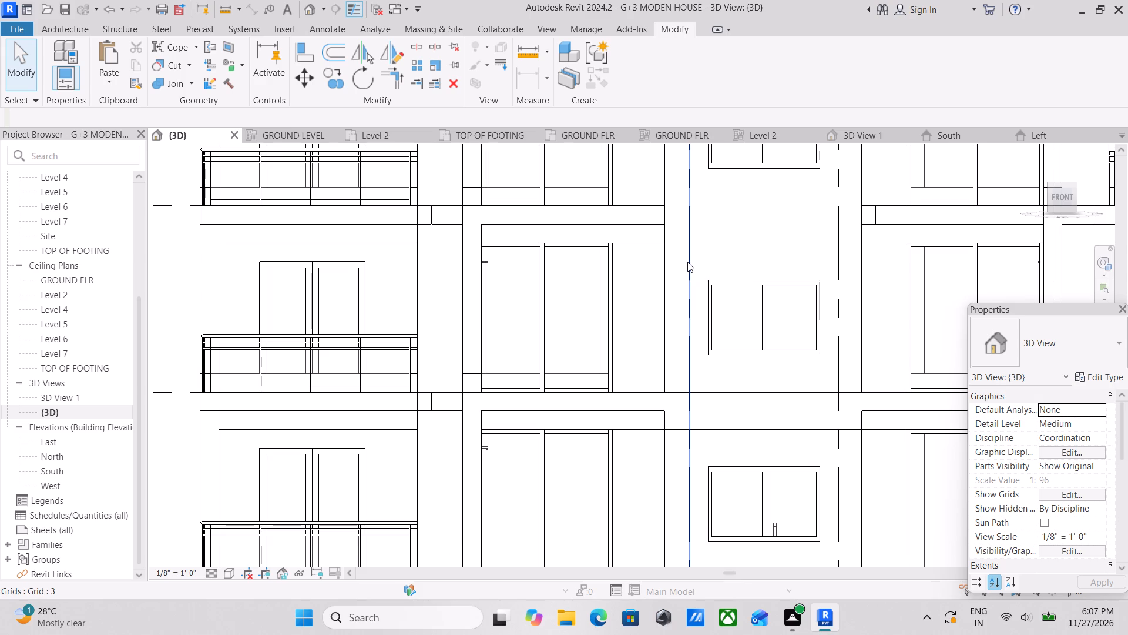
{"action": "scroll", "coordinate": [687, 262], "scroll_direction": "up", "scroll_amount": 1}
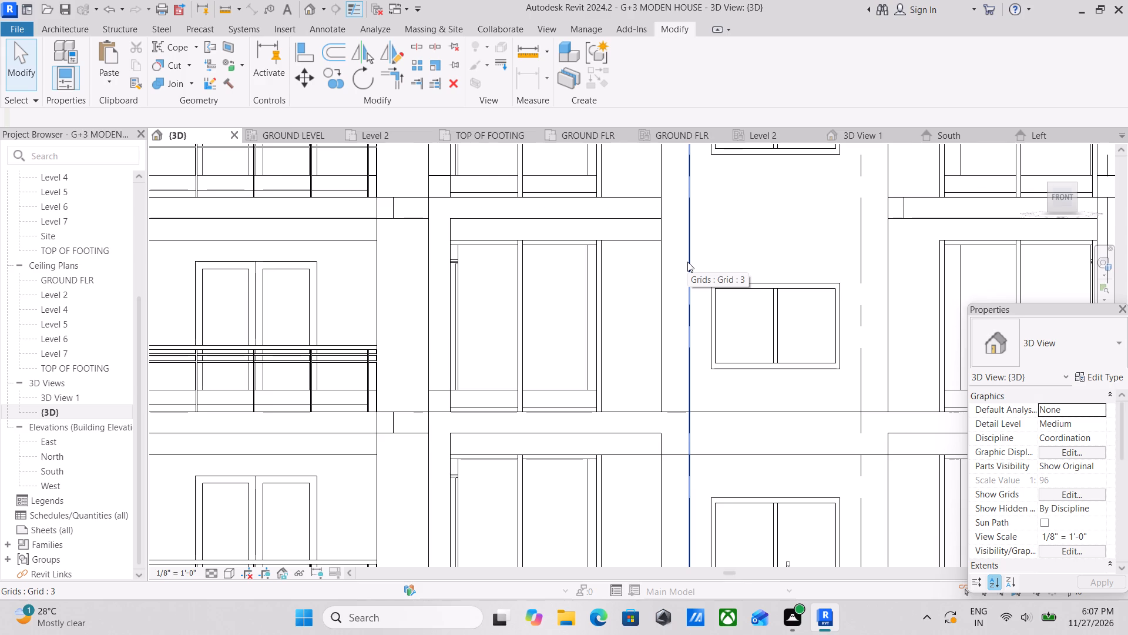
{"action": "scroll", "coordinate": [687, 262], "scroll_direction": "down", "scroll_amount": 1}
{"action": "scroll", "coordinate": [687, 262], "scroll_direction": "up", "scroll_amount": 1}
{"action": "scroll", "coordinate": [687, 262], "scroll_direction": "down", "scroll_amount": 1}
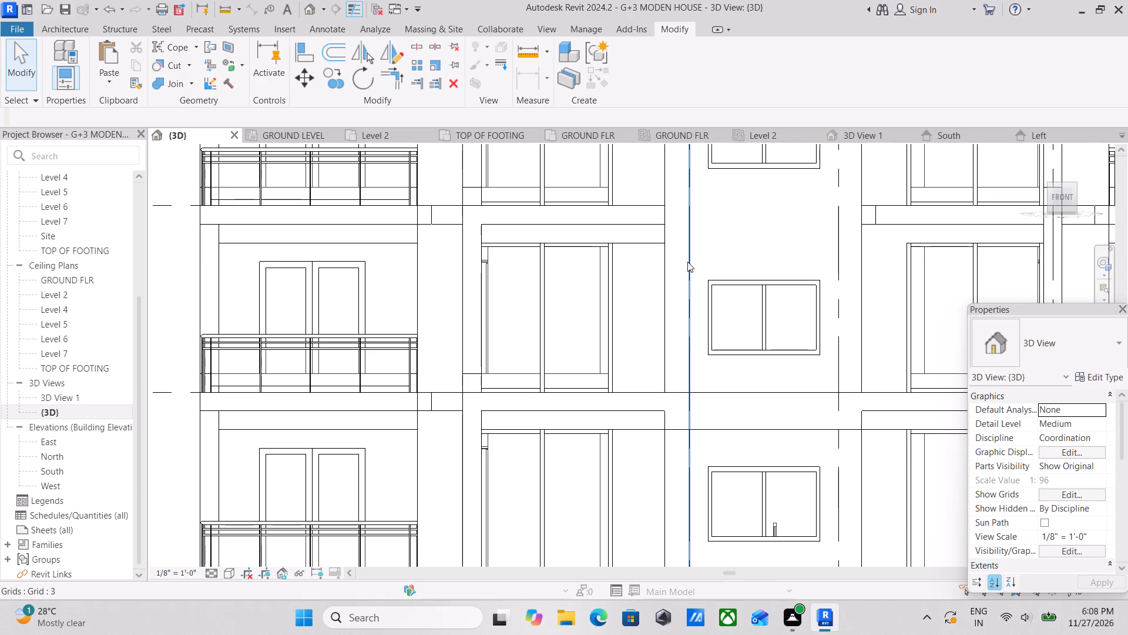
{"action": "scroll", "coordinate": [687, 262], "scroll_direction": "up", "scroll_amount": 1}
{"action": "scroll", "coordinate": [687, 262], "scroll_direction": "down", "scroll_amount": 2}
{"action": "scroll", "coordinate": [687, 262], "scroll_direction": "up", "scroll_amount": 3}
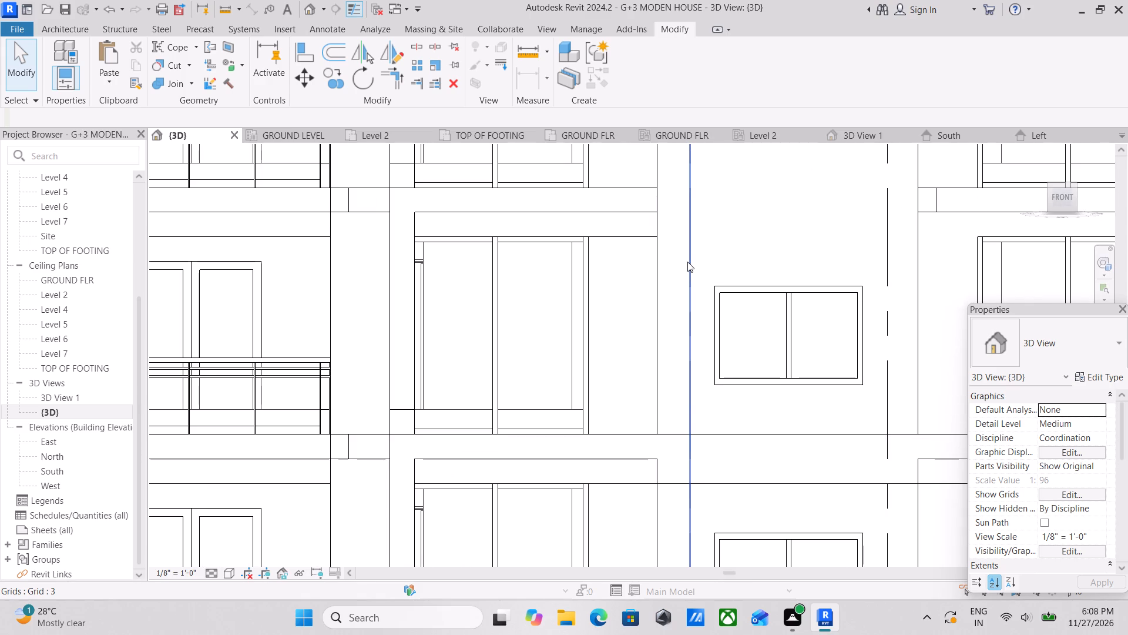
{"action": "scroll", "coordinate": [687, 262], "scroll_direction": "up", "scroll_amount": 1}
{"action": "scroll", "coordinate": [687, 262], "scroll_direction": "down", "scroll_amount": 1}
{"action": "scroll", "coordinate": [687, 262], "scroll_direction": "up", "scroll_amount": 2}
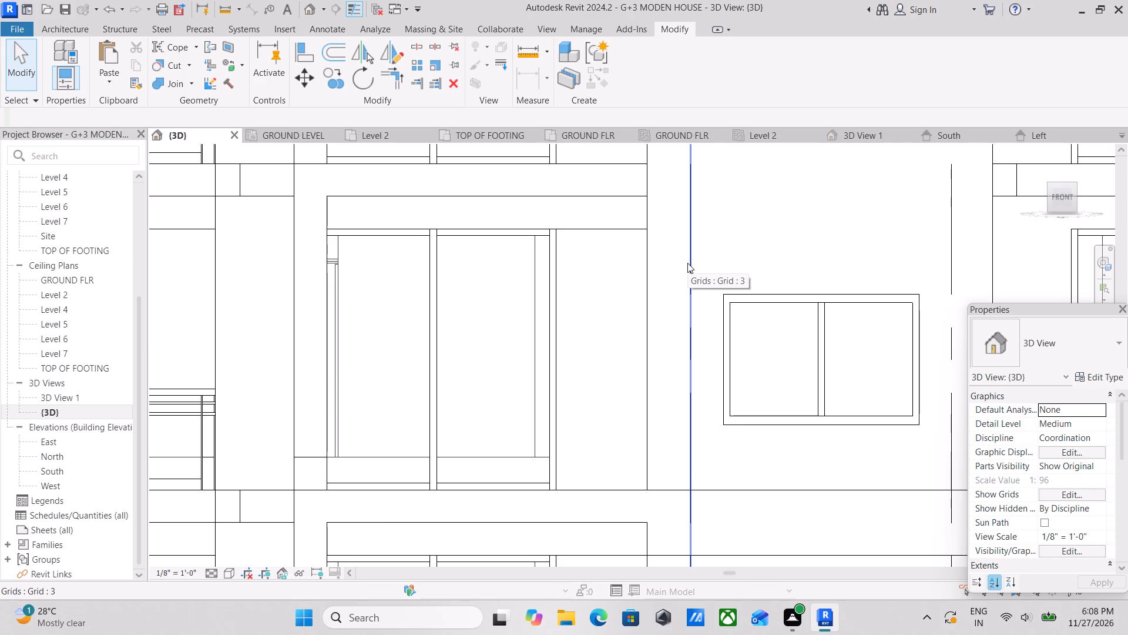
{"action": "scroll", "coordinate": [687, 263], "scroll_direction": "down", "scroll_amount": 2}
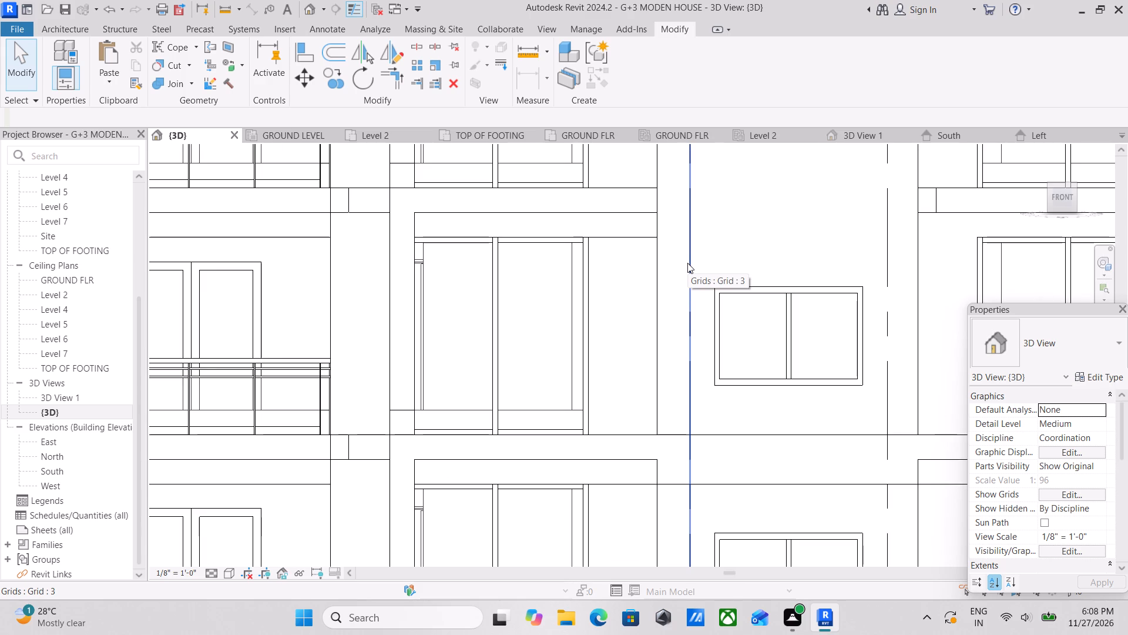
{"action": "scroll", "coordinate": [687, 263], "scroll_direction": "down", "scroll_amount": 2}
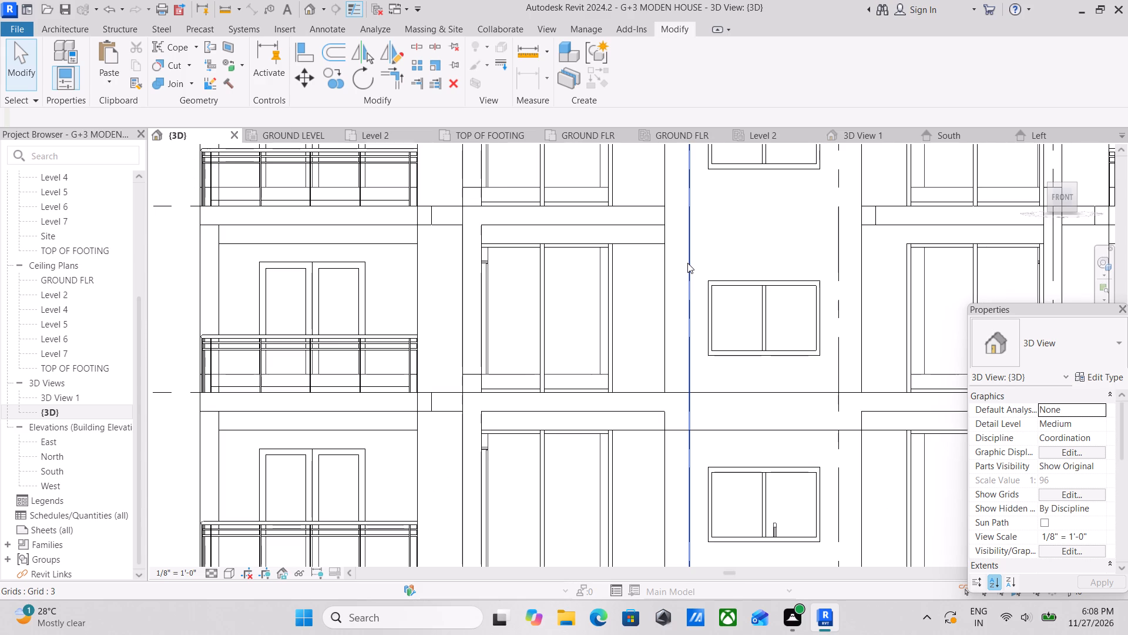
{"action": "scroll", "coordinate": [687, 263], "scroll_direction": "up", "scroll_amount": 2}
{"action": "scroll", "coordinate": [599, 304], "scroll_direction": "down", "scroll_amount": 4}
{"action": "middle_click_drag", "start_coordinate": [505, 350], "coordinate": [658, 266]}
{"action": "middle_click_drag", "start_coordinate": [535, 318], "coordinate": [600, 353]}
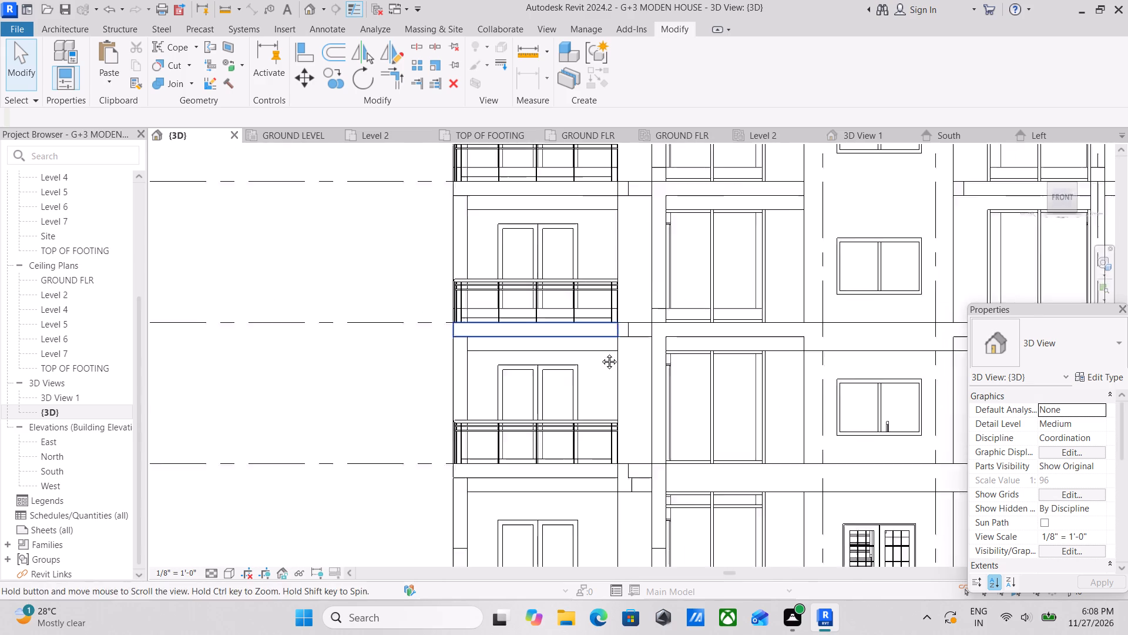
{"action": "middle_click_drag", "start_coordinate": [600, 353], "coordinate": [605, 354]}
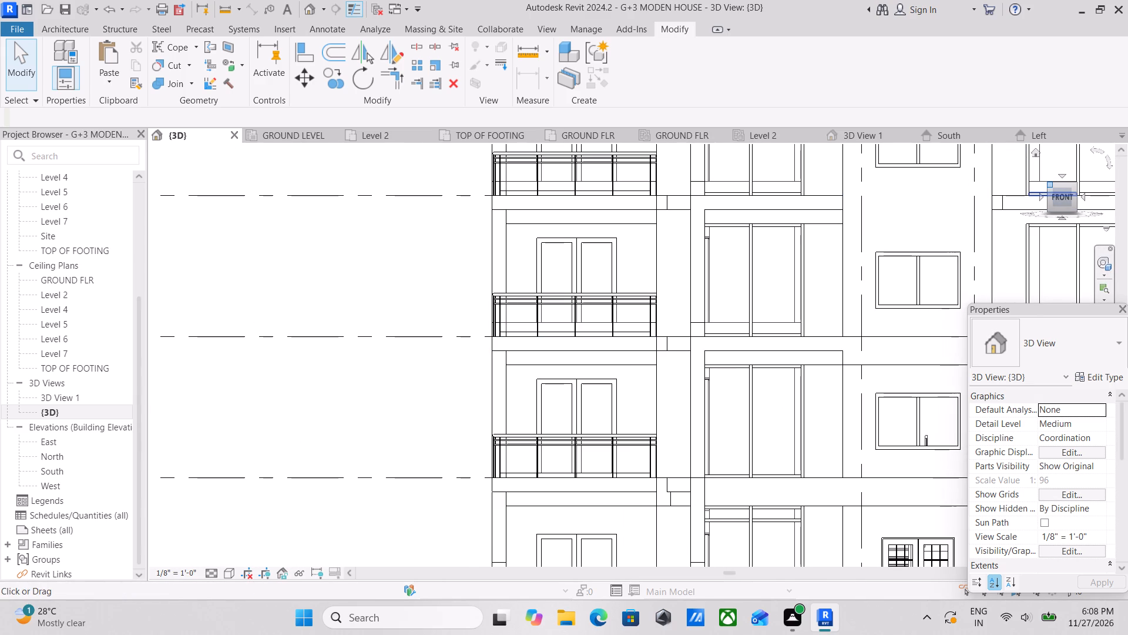
Switch to the top-left-front isometric view and examine the extrusion on the central recessed wall and the surrounding front balconies.
{"action": "left_click", "coordinate": [1050, 187]}
{"action": "scroll", "coordinate": [742, 340], "scroll_direction": "up", "scroll_amount": 8}
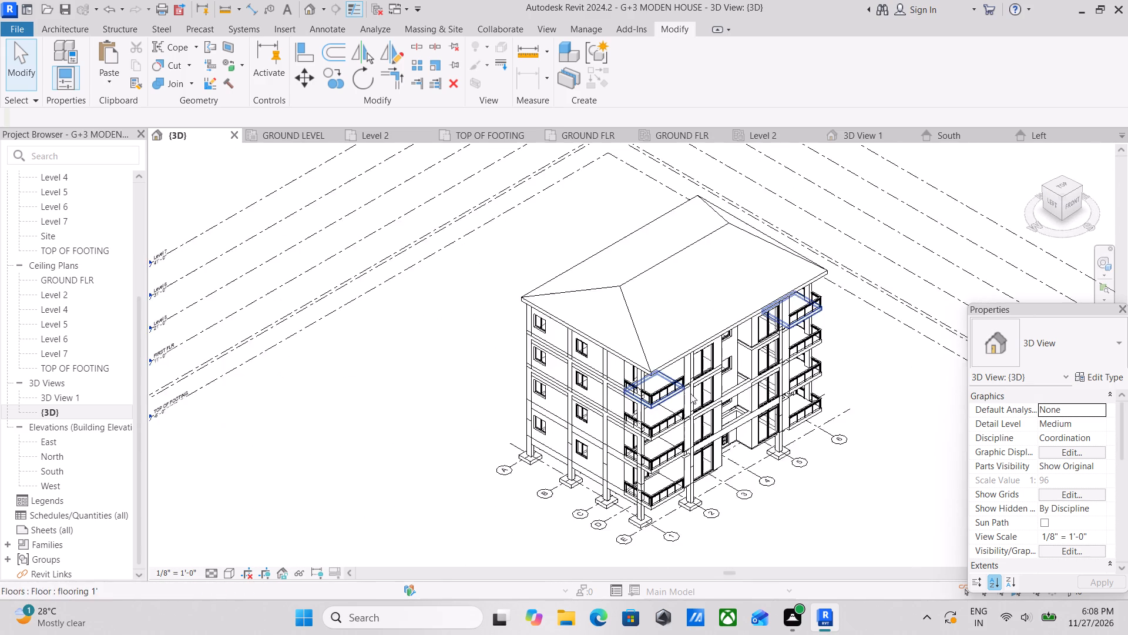
{"action": "middle_click_drag", "start_coordinate": [716, 412], "coordinate": [792, 284]}
{"action": "scroll", "coordinate": [804, 284], "scroll_direction": "up", "scroll_amount": 4}
{"action": "middle_click_drag", "start_coordinate": [808, 336], "coordinate": [721, 408]}
{"action": "middle_click_drag", "start_coordinate": [718, 273], "coordinate": [703, 348]}
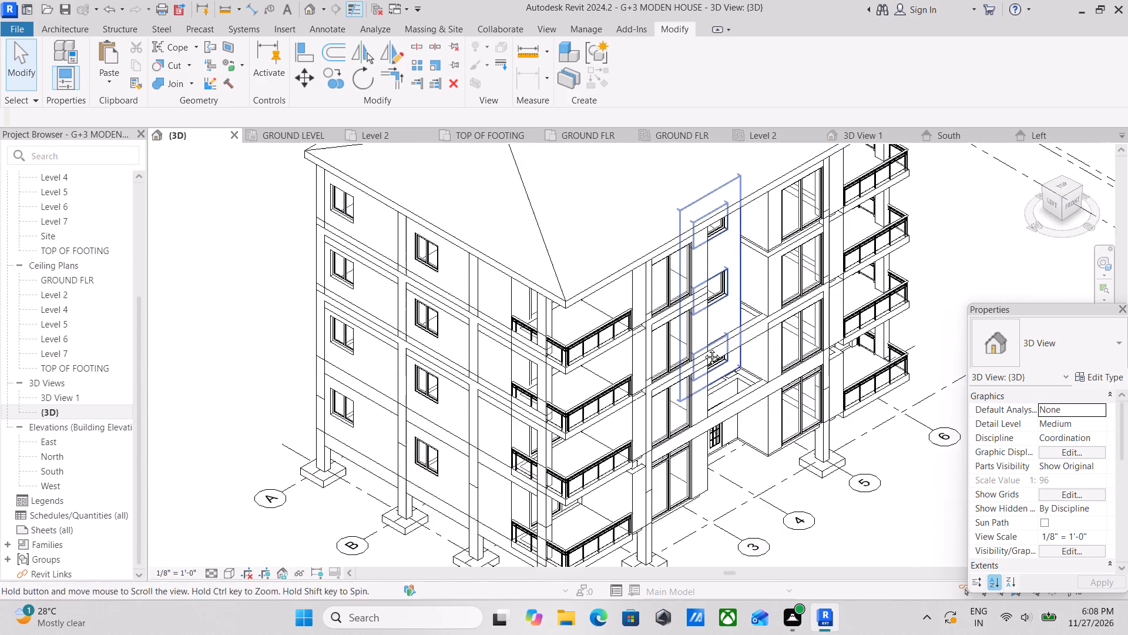
{"action": "middle_click_drag", "start_coordinate": [703, 348], "coordinate": [703, 355]}
{"action": "scroll", "coordinate": [709, 263], "scroll_direction": "up", "scroll_amount": 1}
{"action": "middle_click_drag", "start_coordinate": [727, 345], "coordinate": [795, 292]}
{"action": "middle_click_drag", "start_coordinate": [692, 343], "coordinate": [742, 292]}
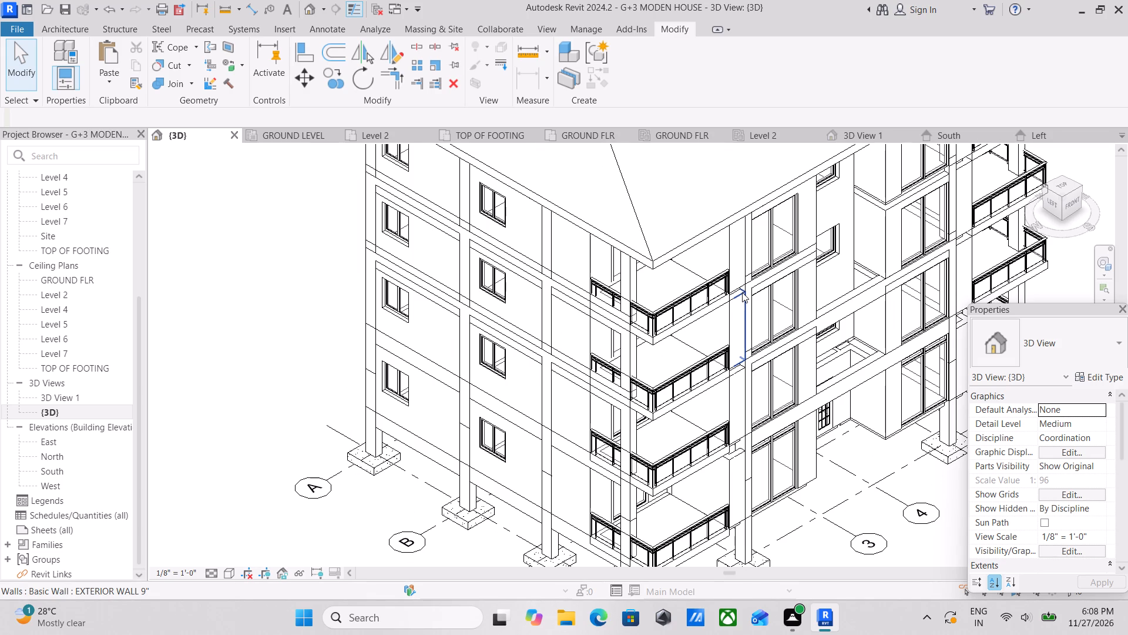
{"action": "scroll", "coordinate": [606, 238], "scroll_direction": "up", "scroll_amount": 2}
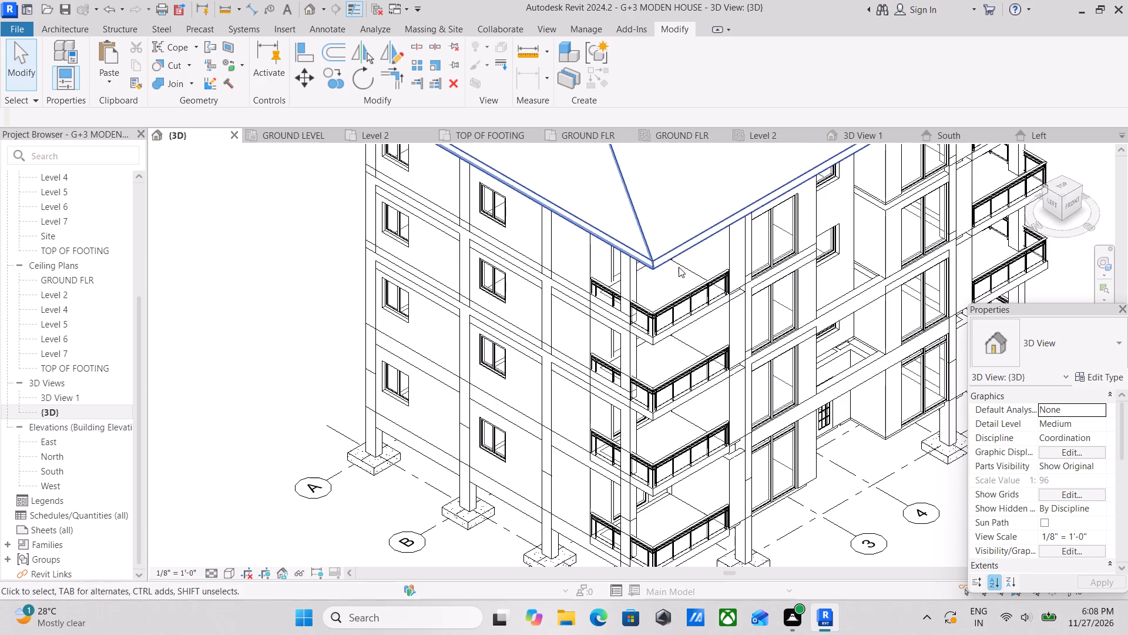
{"action": "middle_click_drag", "start_coordinate": [660, 269], "coordinate": [369, 289]}
{"action": "middle_click_drag", "start_coordinate": [756, 306], "coordinate": [606, 317]}
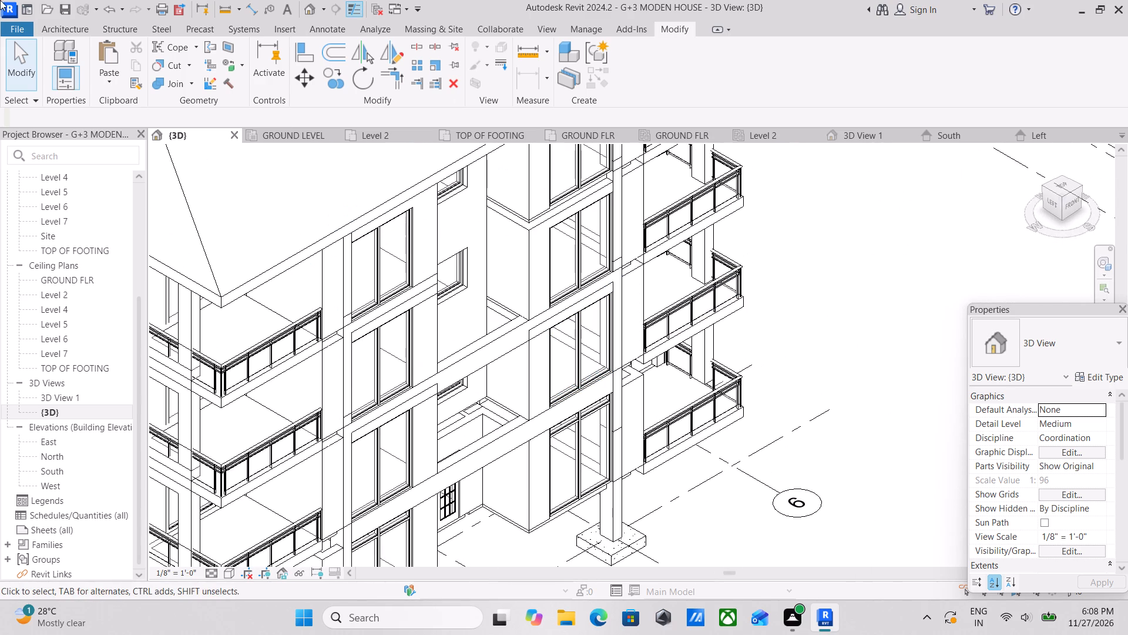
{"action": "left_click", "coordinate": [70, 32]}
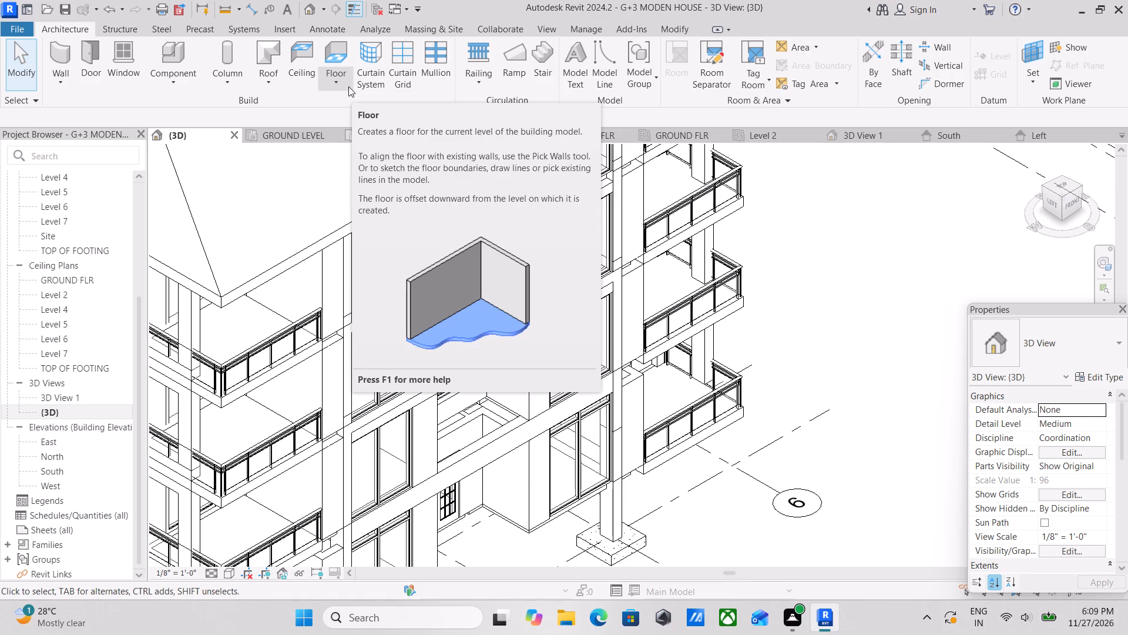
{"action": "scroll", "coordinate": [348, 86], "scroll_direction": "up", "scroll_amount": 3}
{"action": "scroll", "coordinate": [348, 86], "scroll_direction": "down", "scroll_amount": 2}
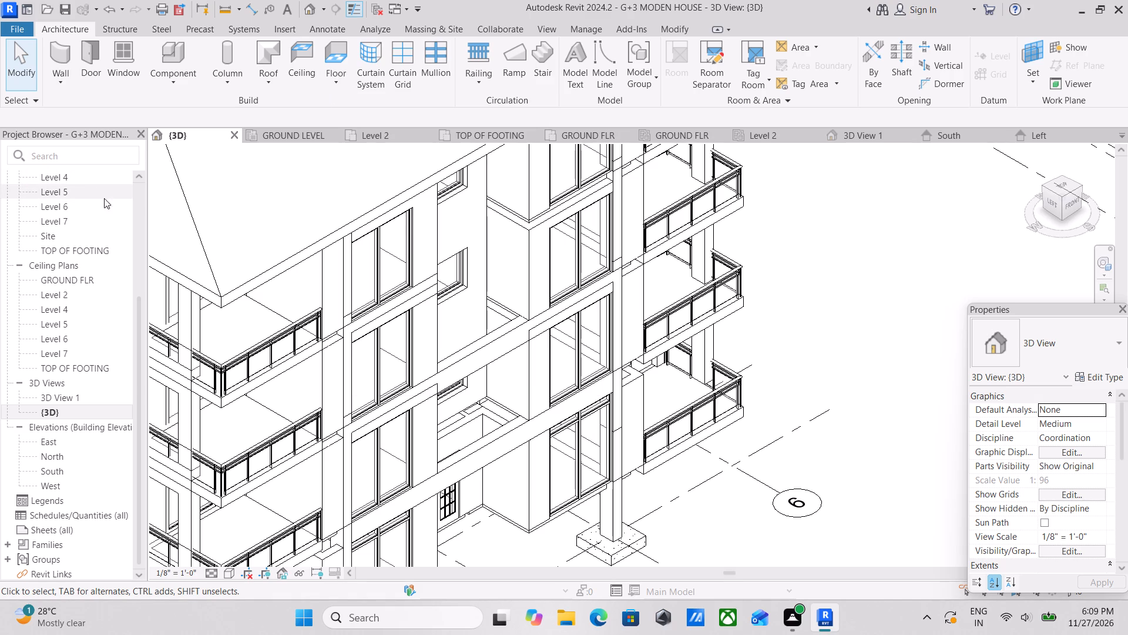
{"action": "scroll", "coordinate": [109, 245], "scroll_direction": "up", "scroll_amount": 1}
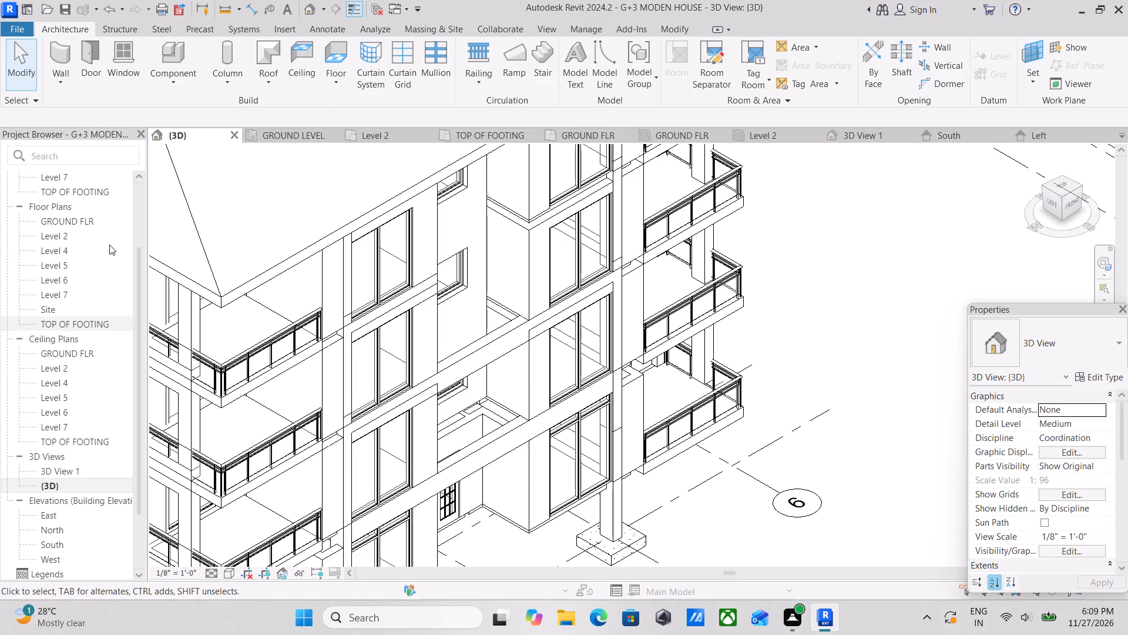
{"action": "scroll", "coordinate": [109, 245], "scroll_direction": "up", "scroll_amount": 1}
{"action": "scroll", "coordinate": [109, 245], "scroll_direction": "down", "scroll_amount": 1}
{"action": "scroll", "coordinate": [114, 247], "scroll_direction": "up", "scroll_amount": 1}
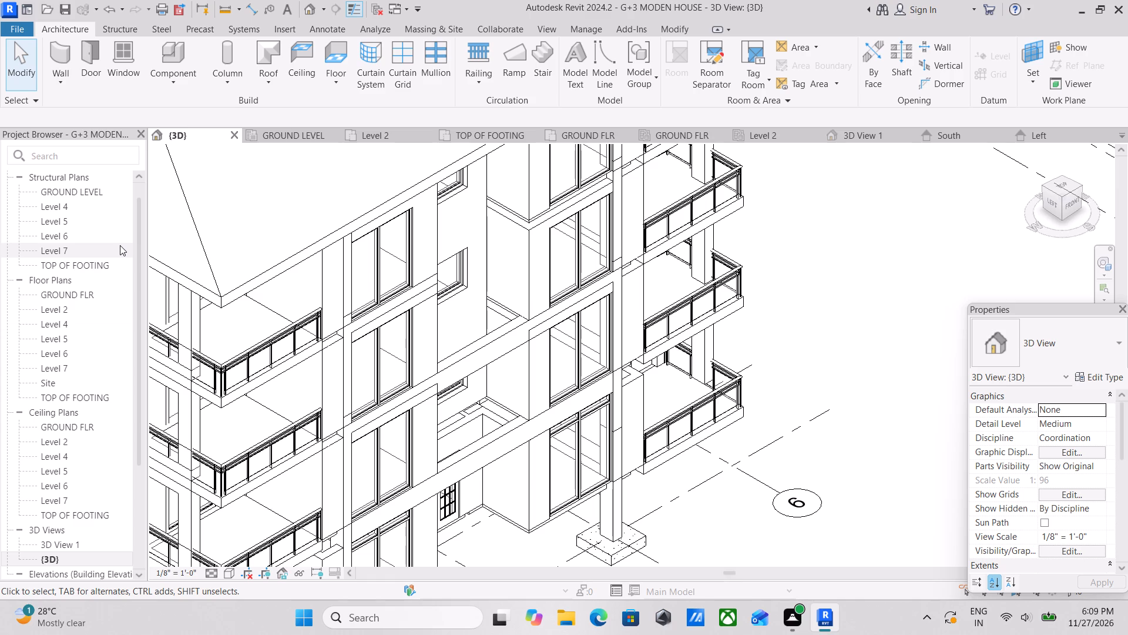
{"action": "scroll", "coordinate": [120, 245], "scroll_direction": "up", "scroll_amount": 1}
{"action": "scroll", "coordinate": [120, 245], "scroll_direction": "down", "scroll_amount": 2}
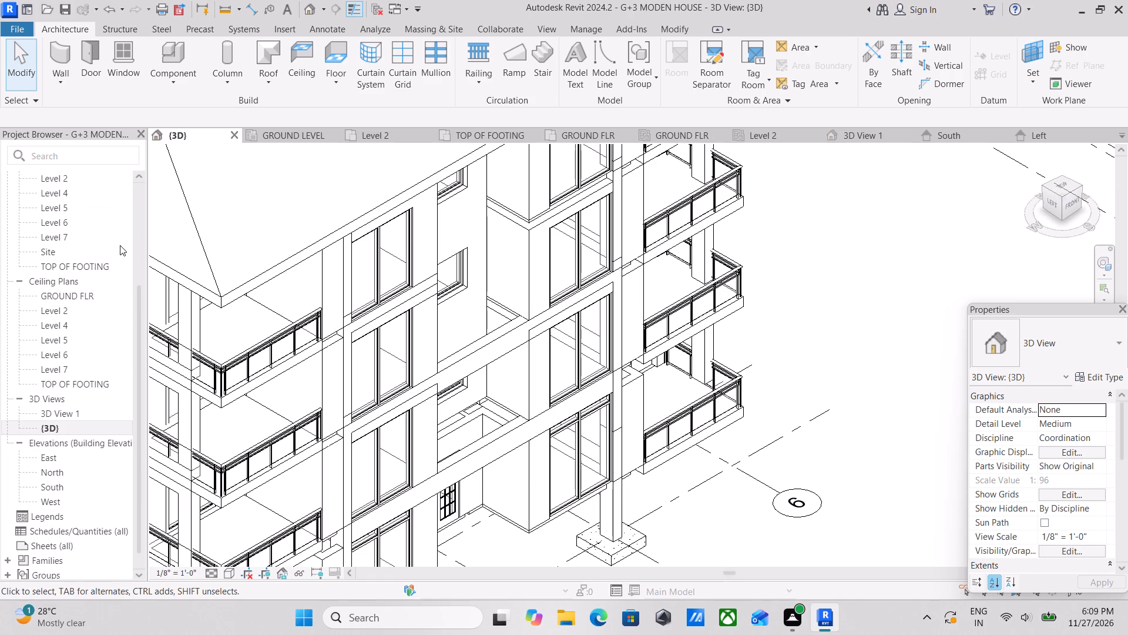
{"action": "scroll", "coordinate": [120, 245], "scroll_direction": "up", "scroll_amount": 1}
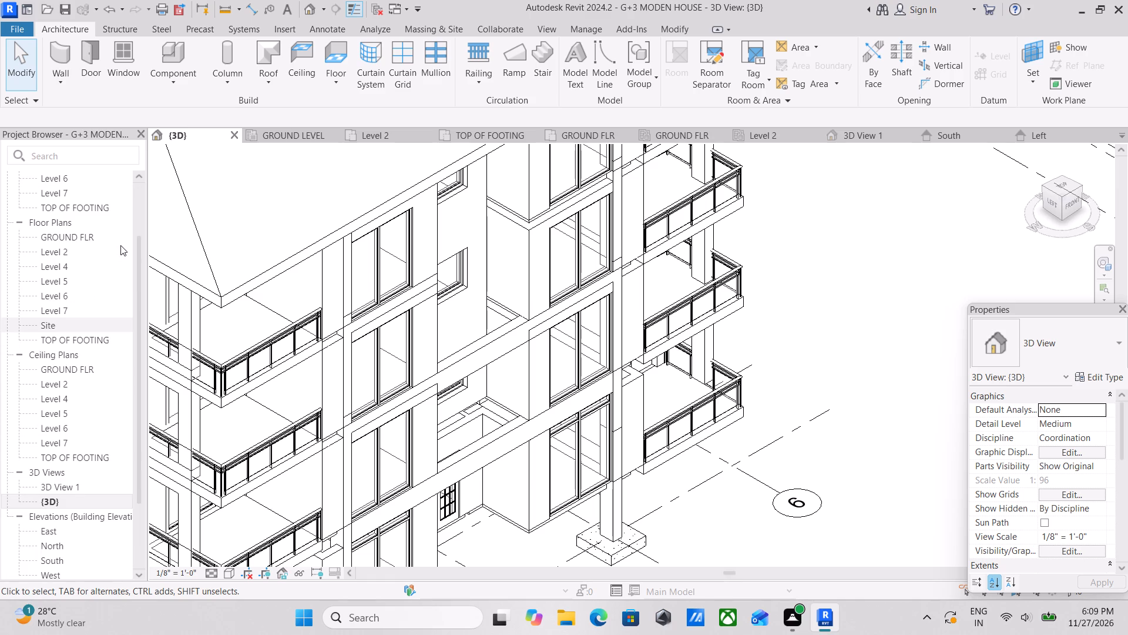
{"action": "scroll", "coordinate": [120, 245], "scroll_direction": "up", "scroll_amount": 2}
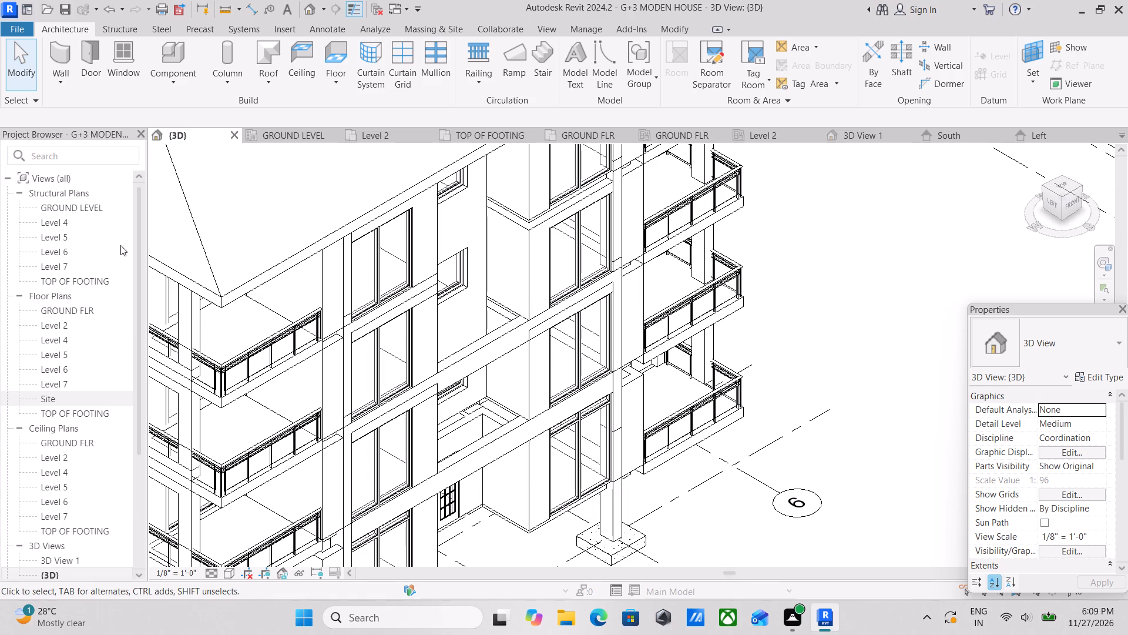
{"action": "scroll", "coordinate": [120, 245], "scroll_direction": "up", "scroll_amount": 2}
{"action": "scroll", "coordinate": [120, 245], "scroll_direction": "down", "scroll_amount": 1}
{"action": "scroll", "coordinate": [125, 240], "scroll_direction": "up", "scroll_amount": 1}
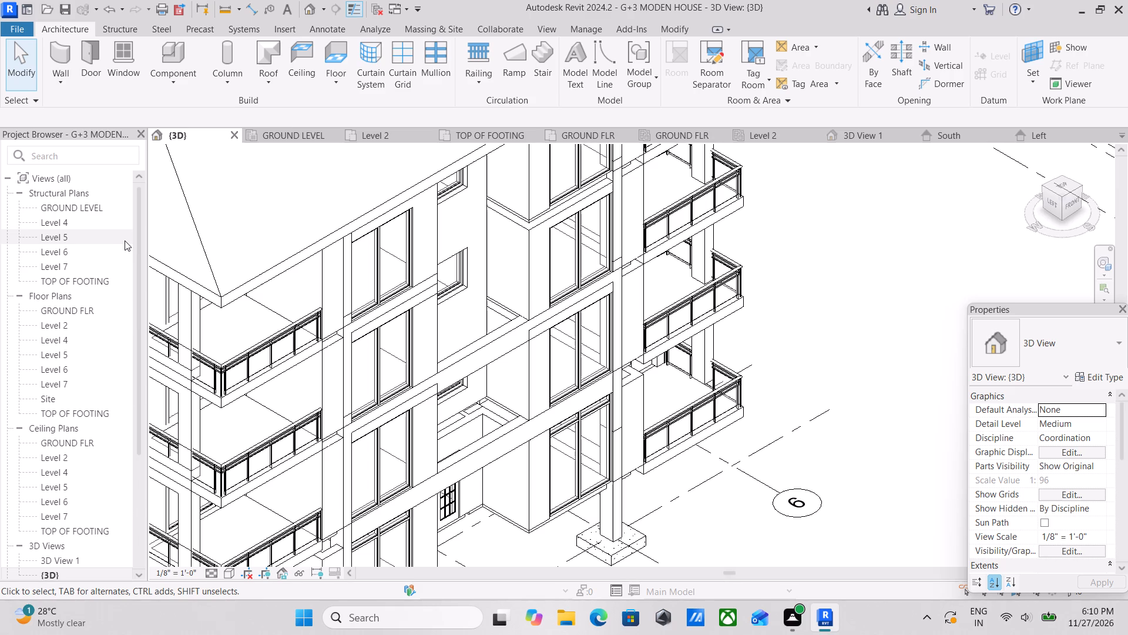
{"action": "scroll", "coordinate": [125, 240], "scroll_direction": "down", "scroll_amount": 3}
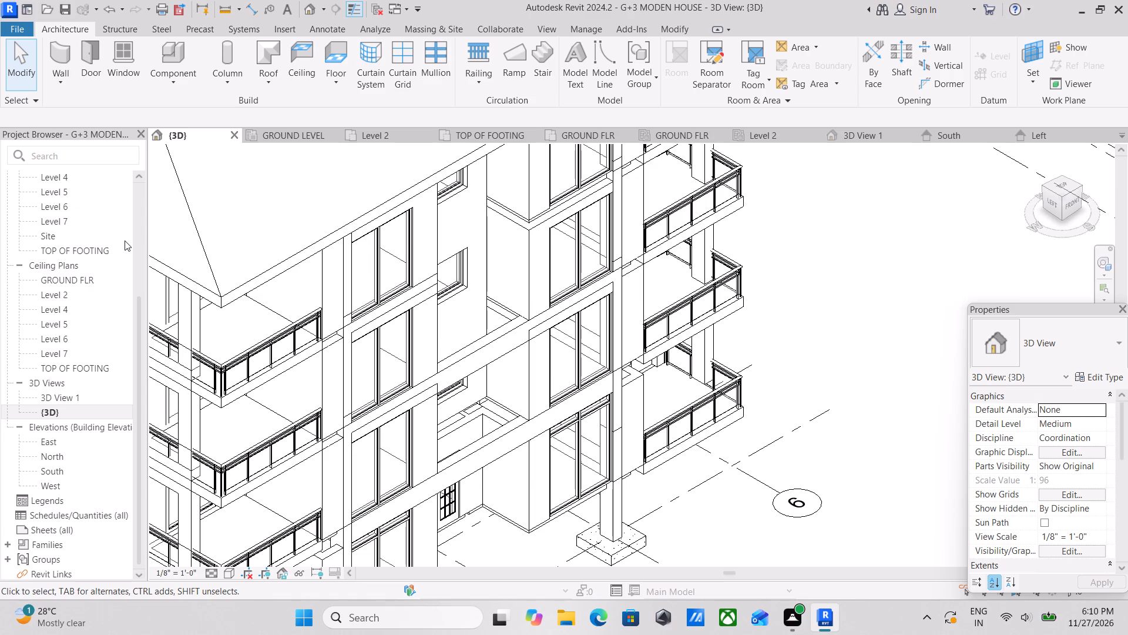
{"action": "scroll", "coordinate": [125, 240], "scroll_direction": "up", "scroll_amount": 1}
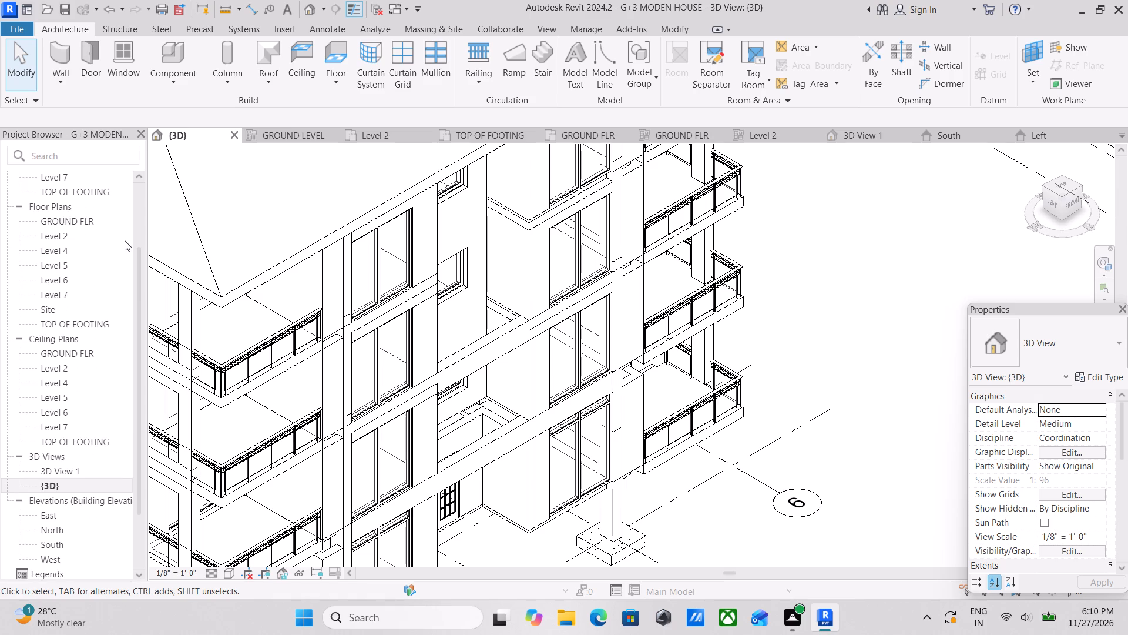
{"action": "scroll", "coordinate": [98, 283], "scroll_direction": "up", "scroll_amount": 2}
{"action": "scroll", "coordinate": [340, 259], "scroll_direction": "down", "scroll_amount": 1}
Examine the front balconies, beams and large windows from the front view and the top-left-front isometric view.
{"action": "middle_click_drag", "start_coordinate": [372, 309], "coordinate": [461, 203]}
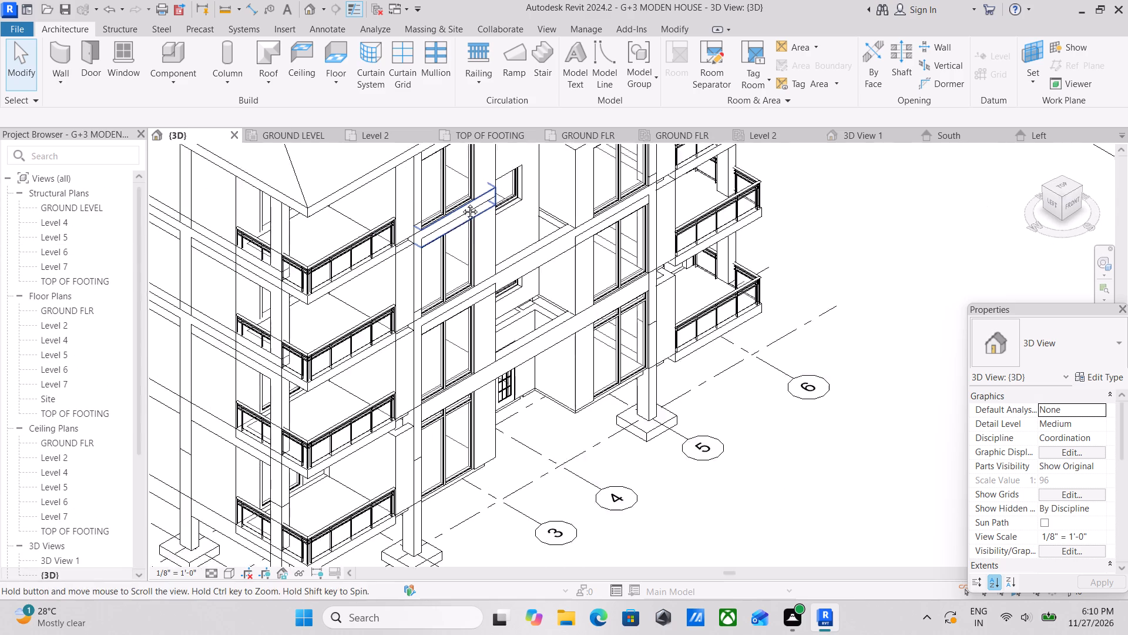
{"action": "middle_click_drag", "start_coordinate": [461, 203], "coordinate": [467, 196]}
{"action": "scroll", "coordinate": [162, 257], "scroll_direction": "up", "scroll_amount": 2}
{"action": "scroll", "coordinate": [544, 280], "scroll_direction": "up", "scroll_amount": 1}
{"action": "middle_click_drag", "start_coordinate": [546, 284], "coordinate": [517, 376]}
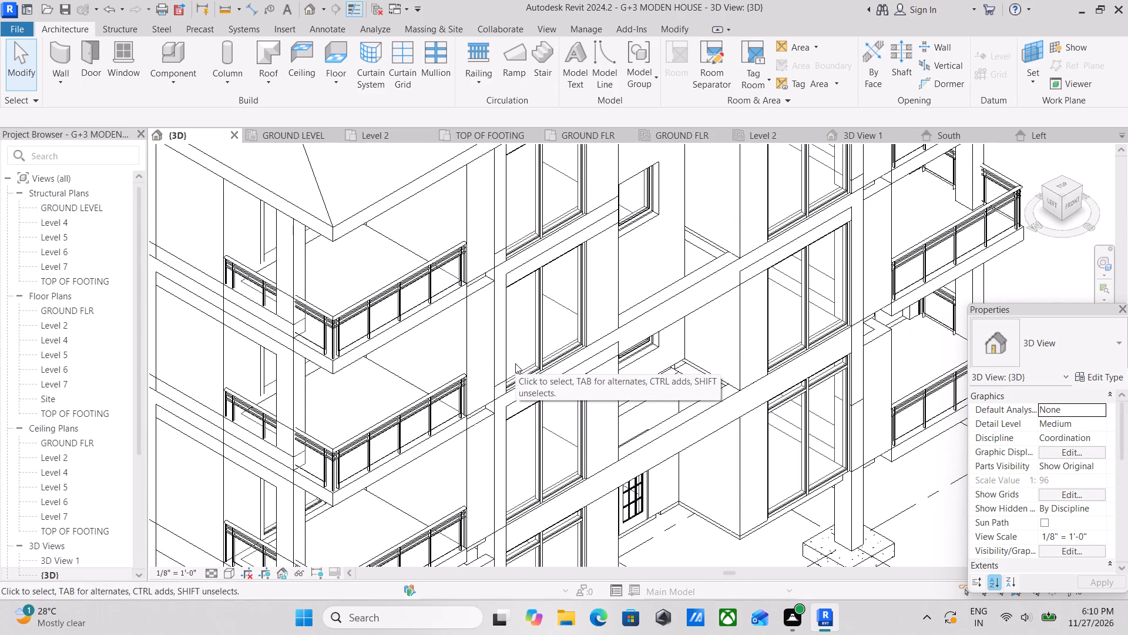
{"action": "scroll", "coordinate": [966, 250], "scroll_direction": "down", "scroll_amount": 1}
{"action": "scroll", "coordinate": [857, 373], "scroll_direction": "down", "scroll_amount": 2}
{"action": "middle_click_drag", "start_coordinate": [834, 352], "coordinate": [932, 309]}
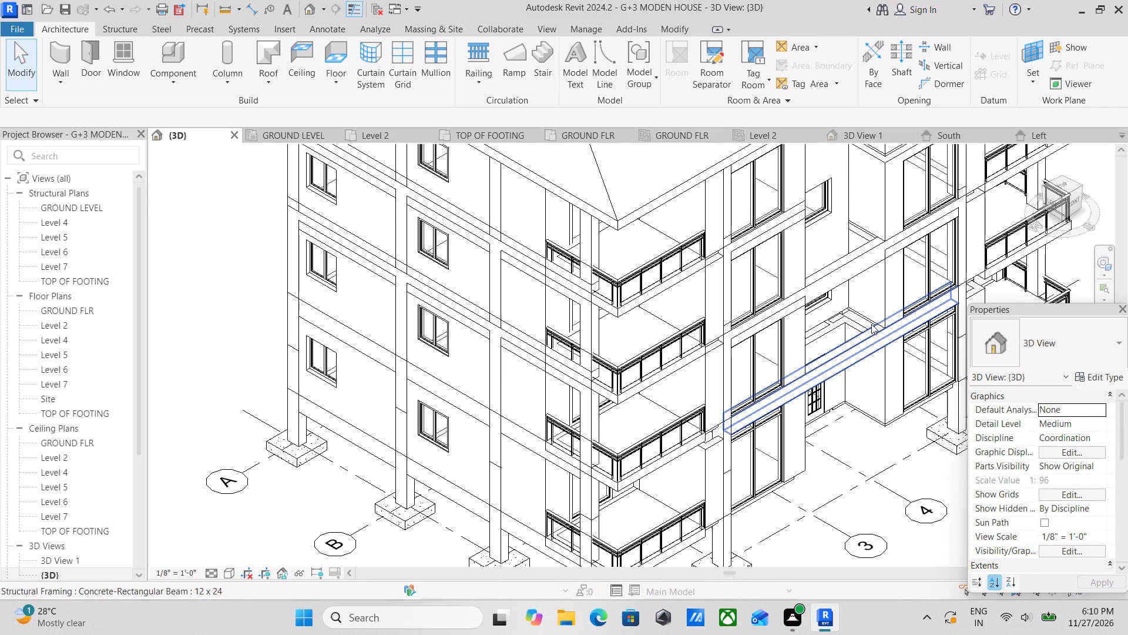
{"action": "scroll", "coordinate": [871, 324], "scroll_direction": "down", "scroll_amount": 2}
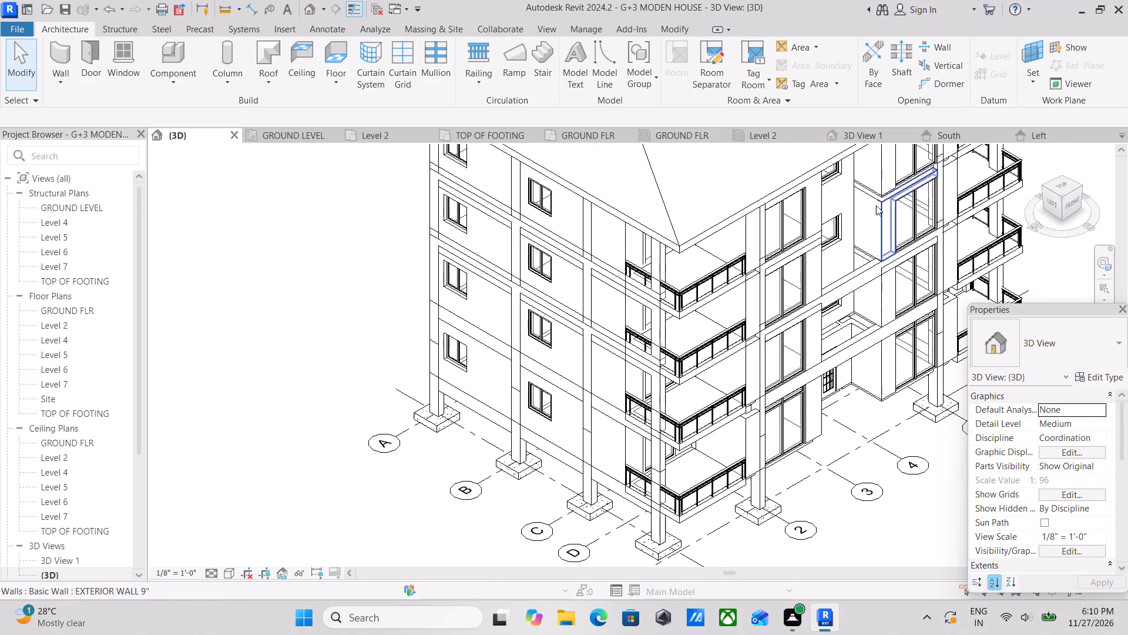
{"action": "scroll", "coordinate": [830, 189], "scroll_direction": "up", "scroll_amount": 5}
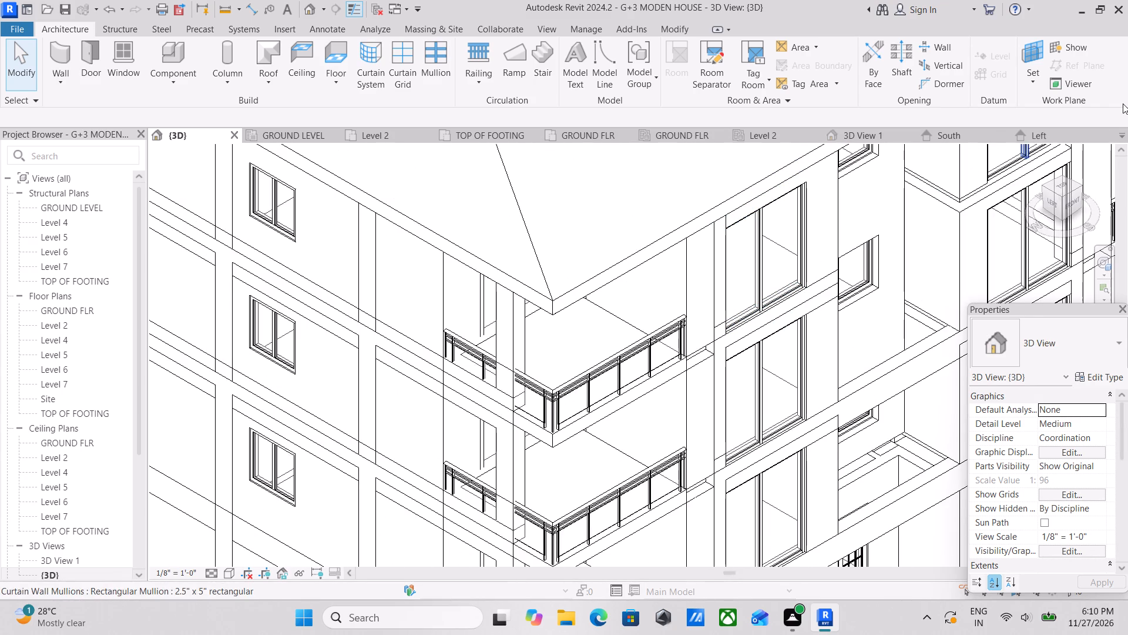
{"action": "left_click", "coordinate": [1069, 202]}
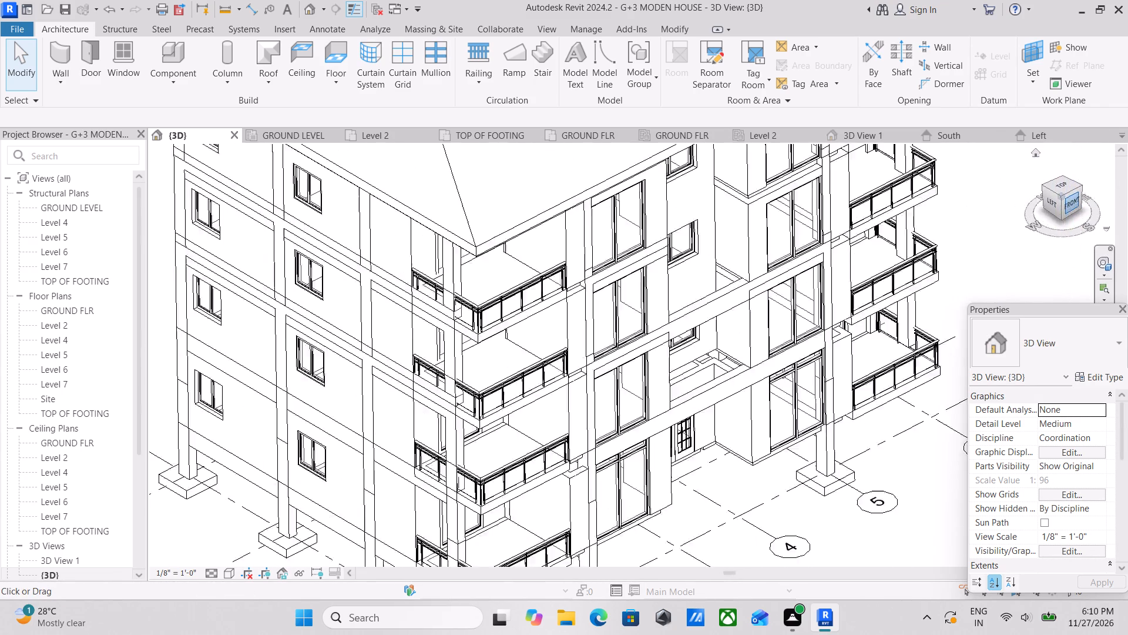
{"action": "scroll", "coordinate": [720, 313], "scroll_direction": "up", "scroll_amount": 4}
{"action": "scroll", "coordinate": [642, 363], "scroll_direction": "up", "scroll_amount": 6}
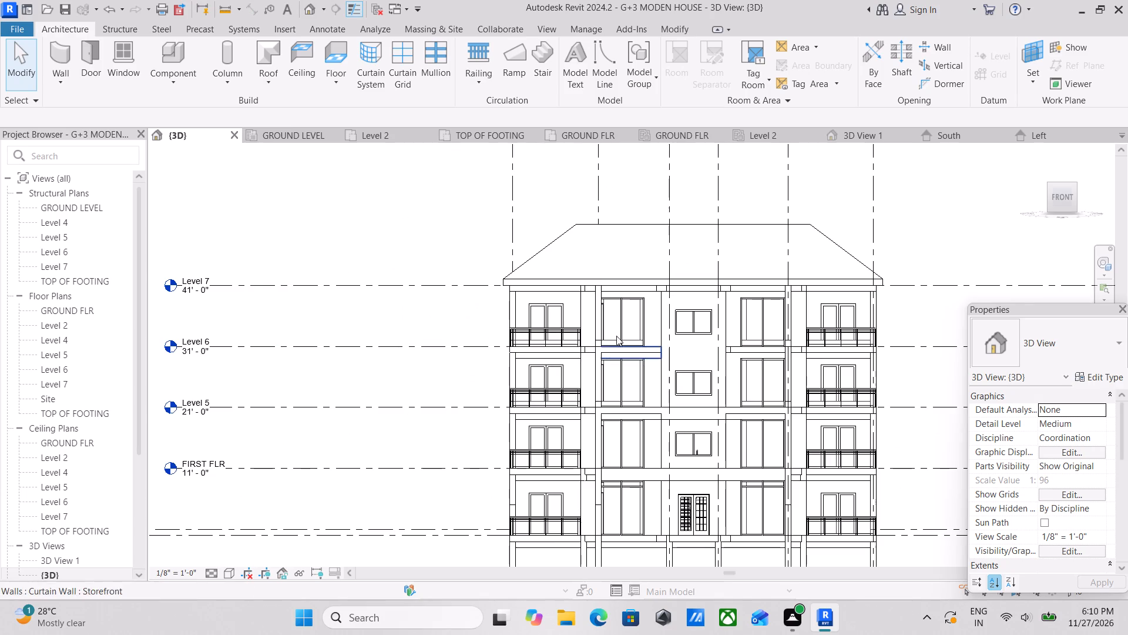
{"action": "scroll", "coordinate": [602, 308], "scroll_direction": "up", "scroll_amount": 4}
{"action": "scroll", "coordinate": [662, 320], "scroll_direction": "up", "scroll_amount": 3}
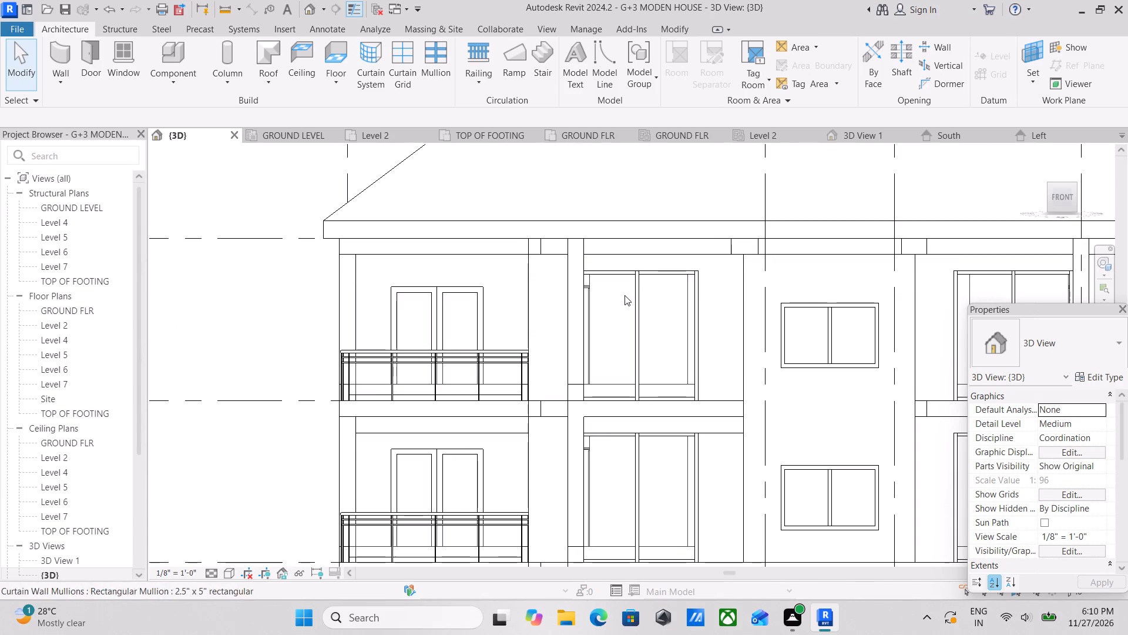
{"action": "left_click", "coordinate": [1047, 182]}
{"action": "left_click", "coordinate": [1051, 186]}
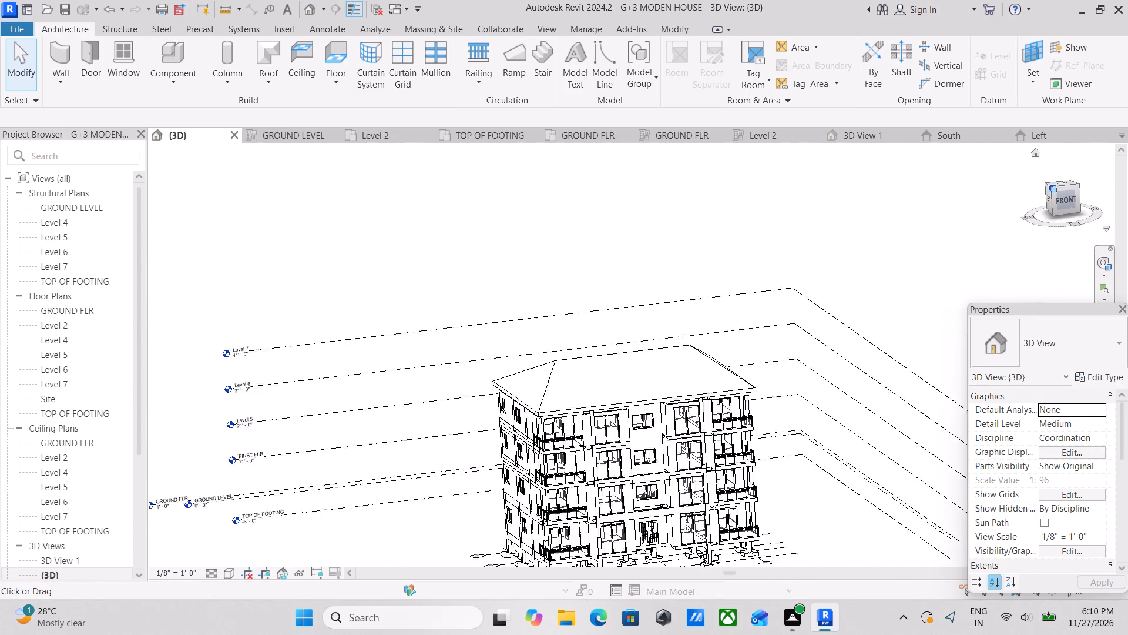
{"action": "scroll", "coordinate": [766, 385], "scroll_direction": "up", "scroll_amount": 8}
{"action": "scroll", "coordinate": [718, 362], "scroll_direction": "up", "scroll_amount": 9}
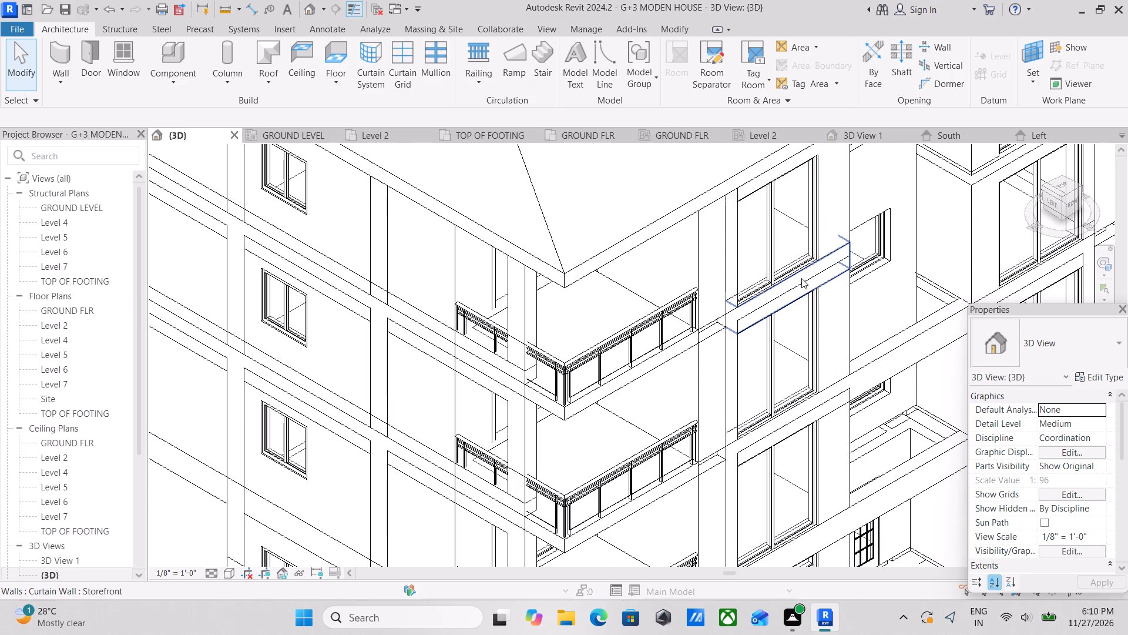
{"action": "scroll", "coordinate": [749, 228], "scroll_direction": "up", "scroll_amount": 4}
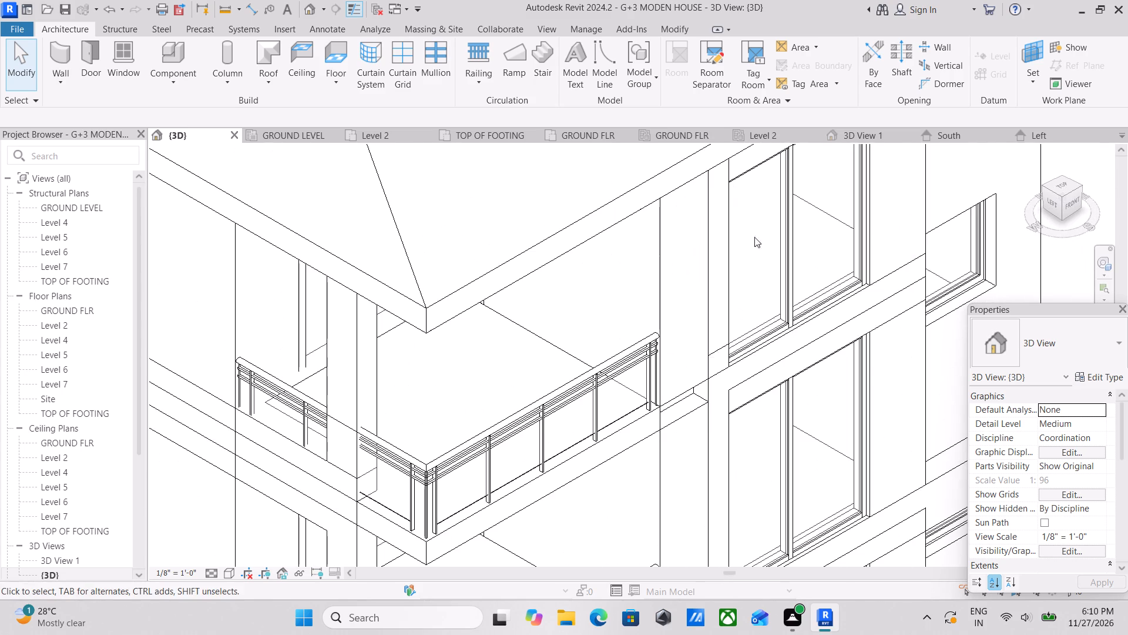
{"action": "middle_click_drag", "start_coordinate": [713, 265], "coordinate": [664, 361]}
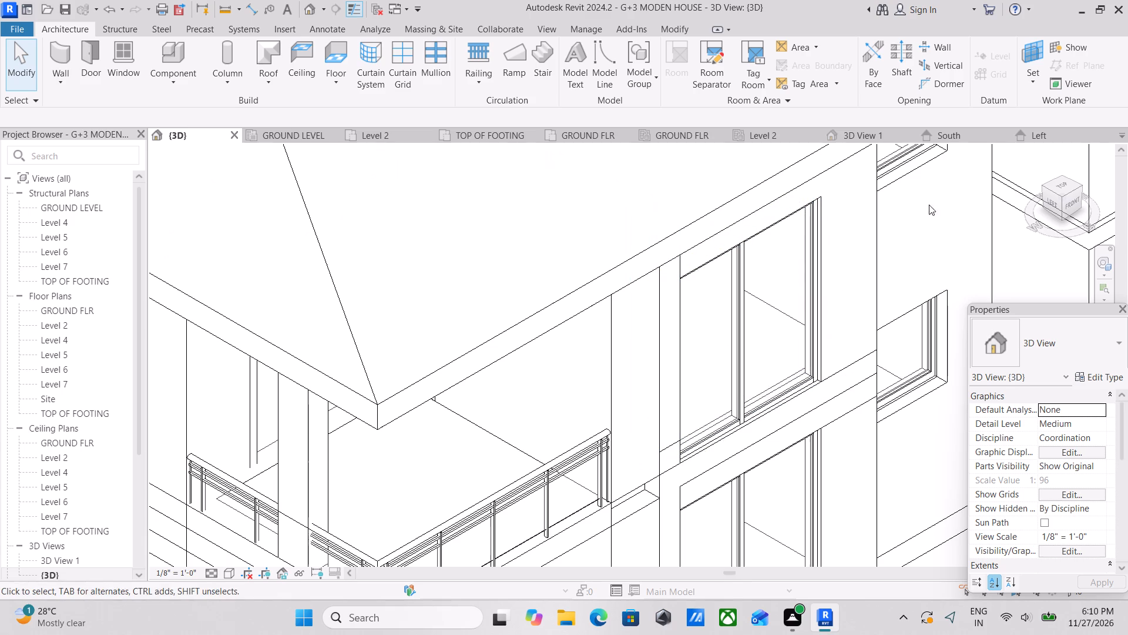
Create a new in-place model in the Generic Models category, keeping the suggested name.
{"action": "left_click", "coordinate": [182, 76]}
{"action": "left_click", "coordinate": [201, 139]}
{"action": "scroll", "coordinate": [537, 283], "scroll_direction": "down", "scroll_amount": 6}
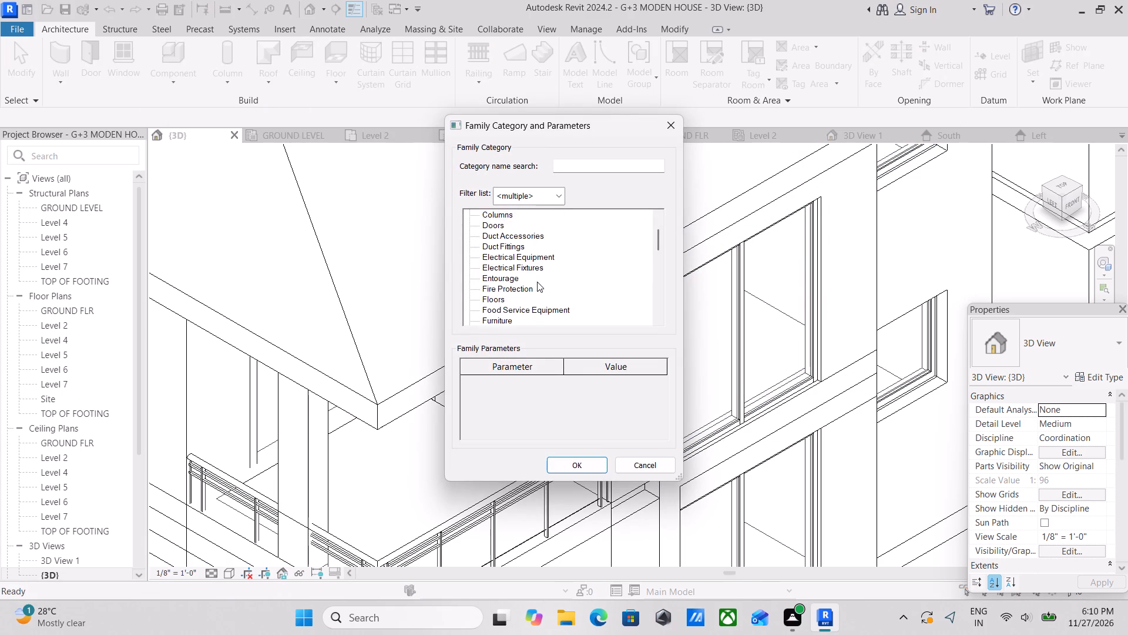
{"action": "scroll", "coordinate": [537, 282], "scroll_direction": "down", "scroll_amount": 19}
{"action": "scroll", "coordinate": [538, 272], "scroll_direction": "down", "scroll_amount": 5}
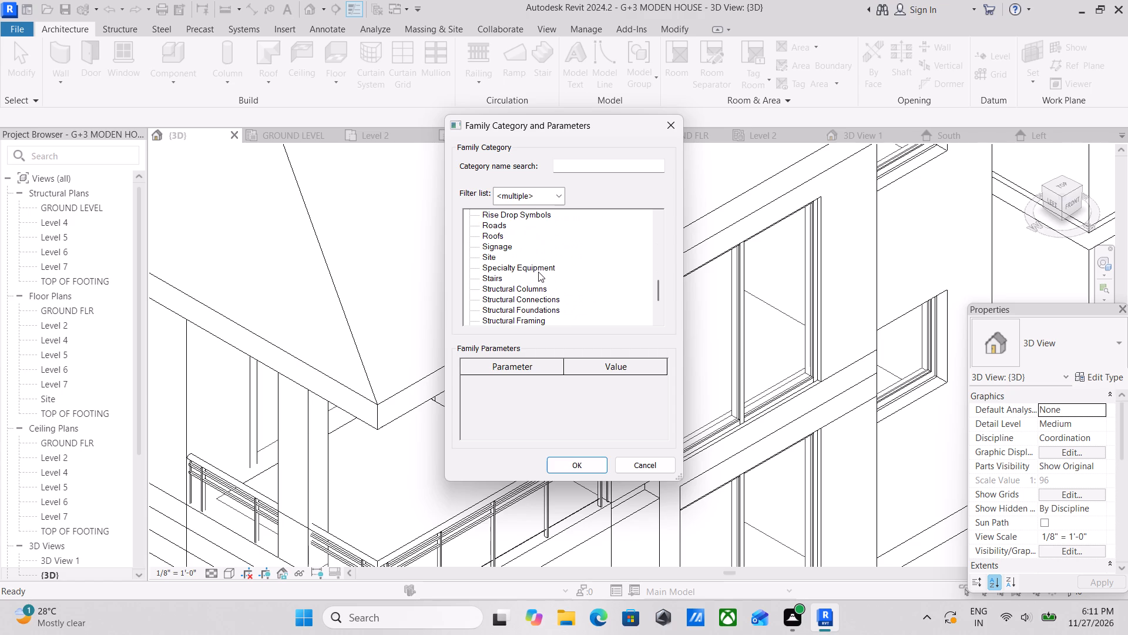
{"action": "scroll", "coordinate": [538, 272], "scroll_direction": "down", "scroll_amount": 9}
{"action": "scroll", "coordinate": [538, 272], "scroll_direction": "up", "scroll_amount": 8}
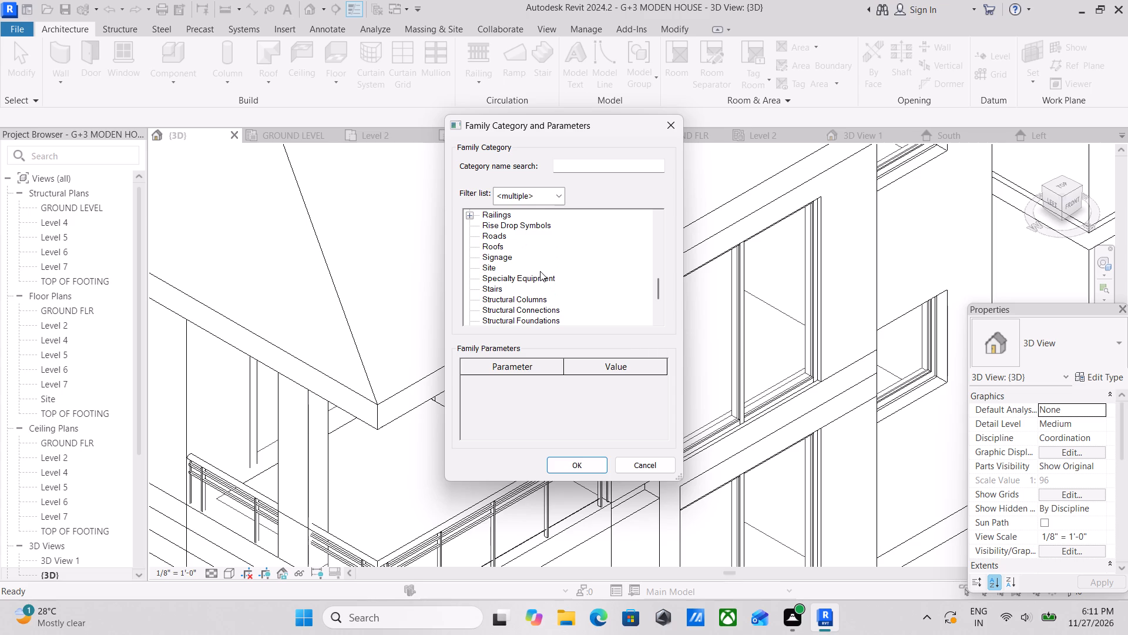
{"action": "scroll", "coordinate": [540, 271], "scroll_direction": "up", "scroll_amount": 2}
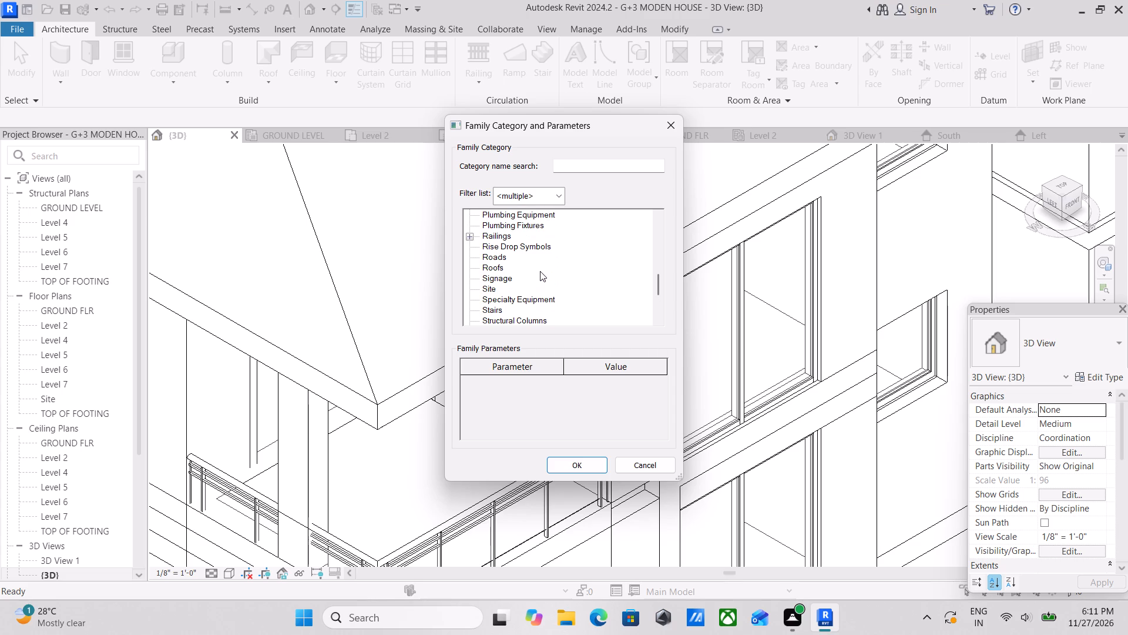
{"action": "scroll", "coordinate": [540, 271], "scroll_direction": "up", "scroll_amount": 1}
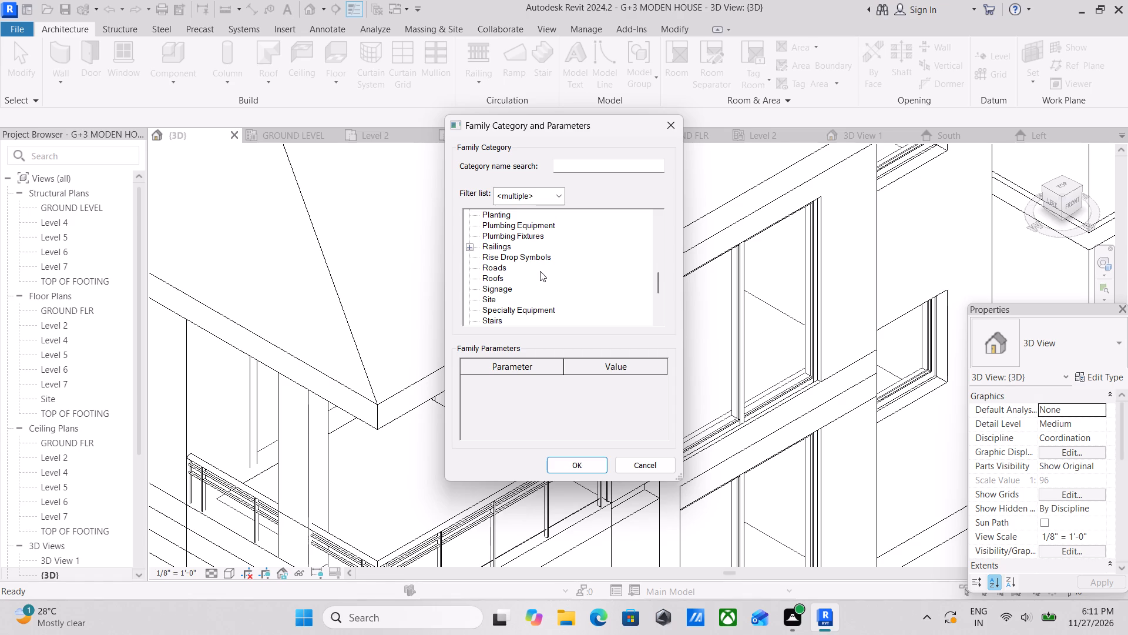
{"action": "scroll", "coordinate": [540, 271], "scroll_direction": "down", "scroll_amount": 4}
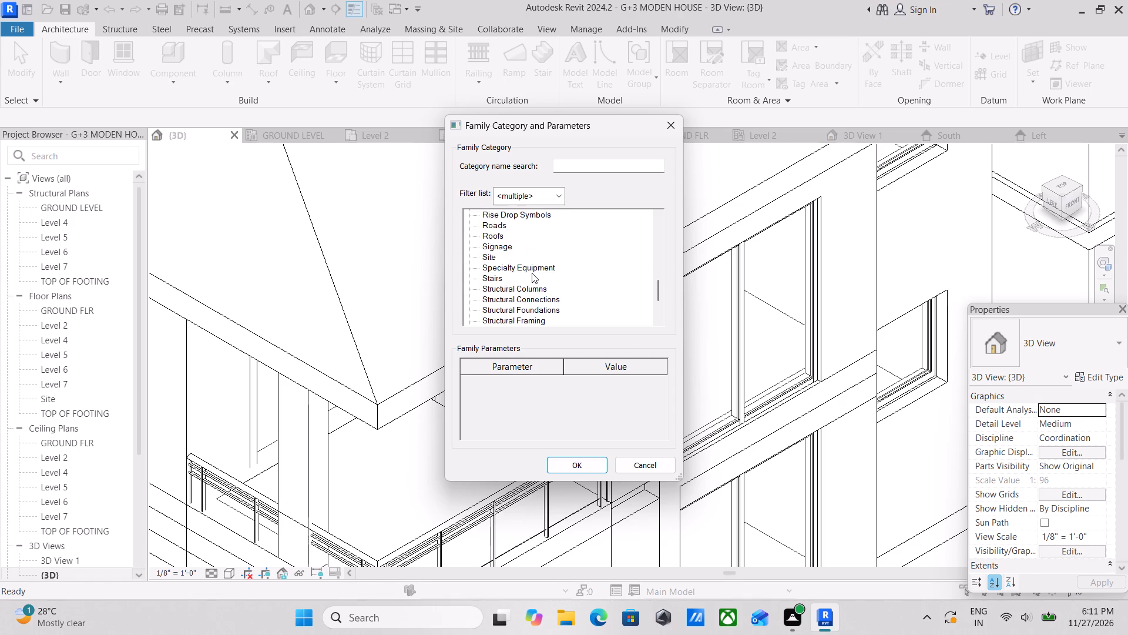
{"action": "scroll", "coordinate": [516, 273], "scroll_direction": "up", "scroll_amount": 20}
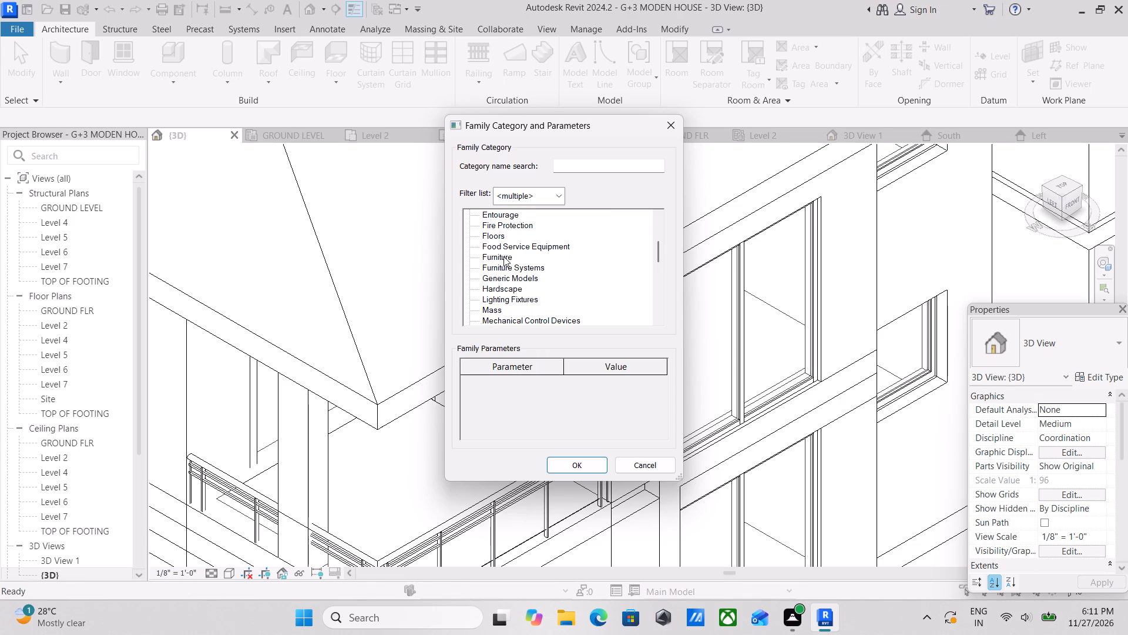
{"action": "left_click", "coordinate": [506, 280]}
{"action": "left_click", "coordinate": [562, 469]}
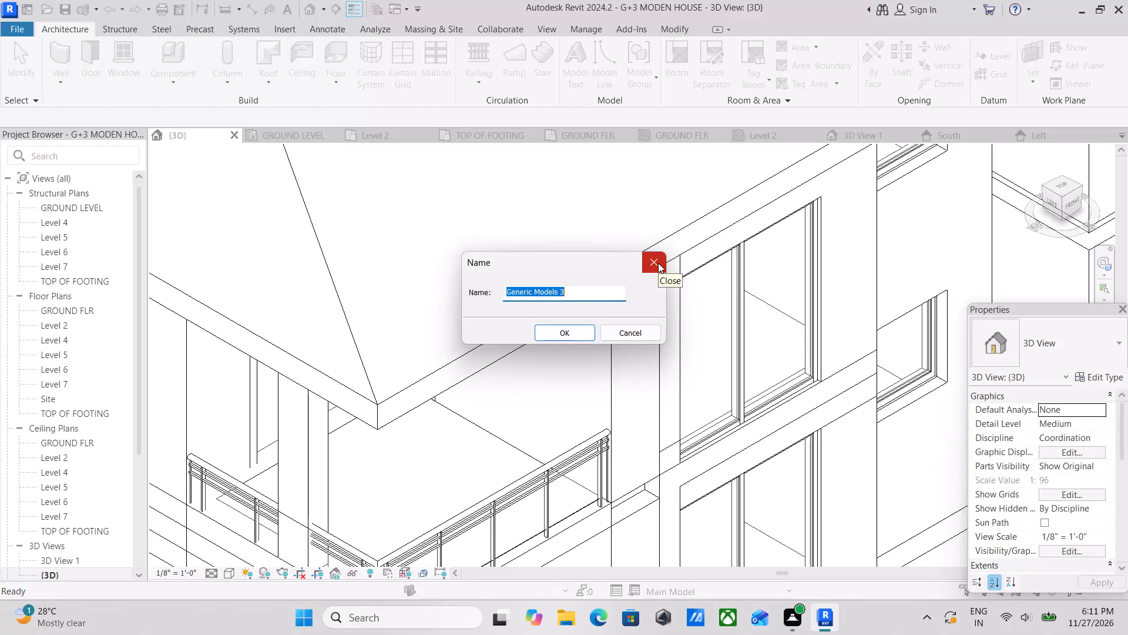
{"action": "left_click", "coordinate": [560, 329]}
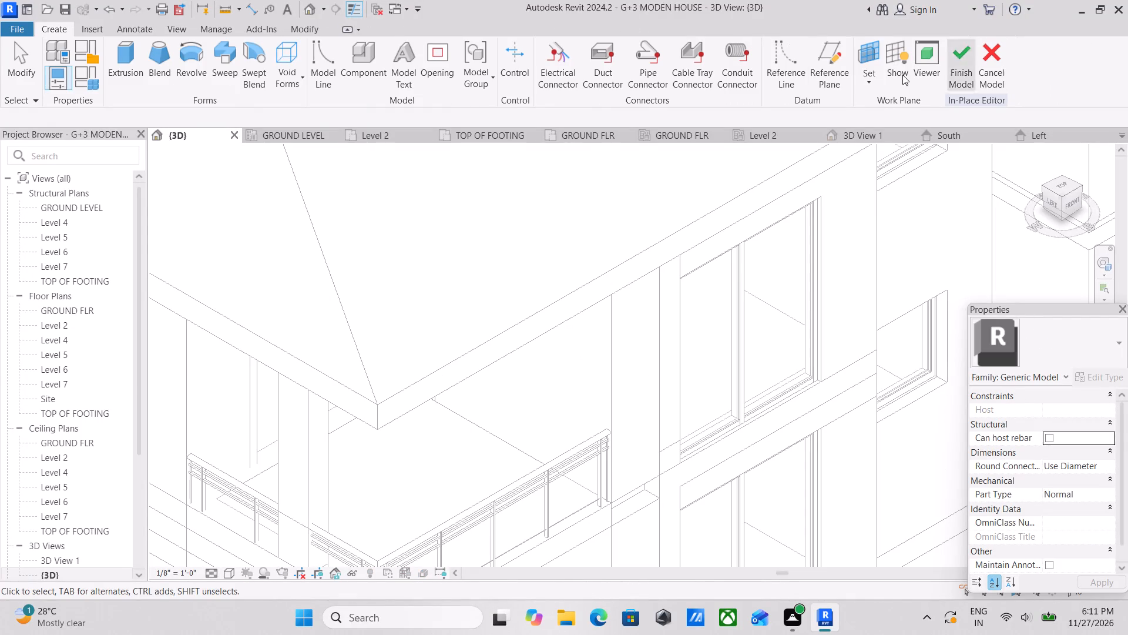
Start an extrusion and set its work plane to the exterior wall face beside the top-floor large window in the left front bay.
{"action": "left_click", "coordinate": [121, 53]}
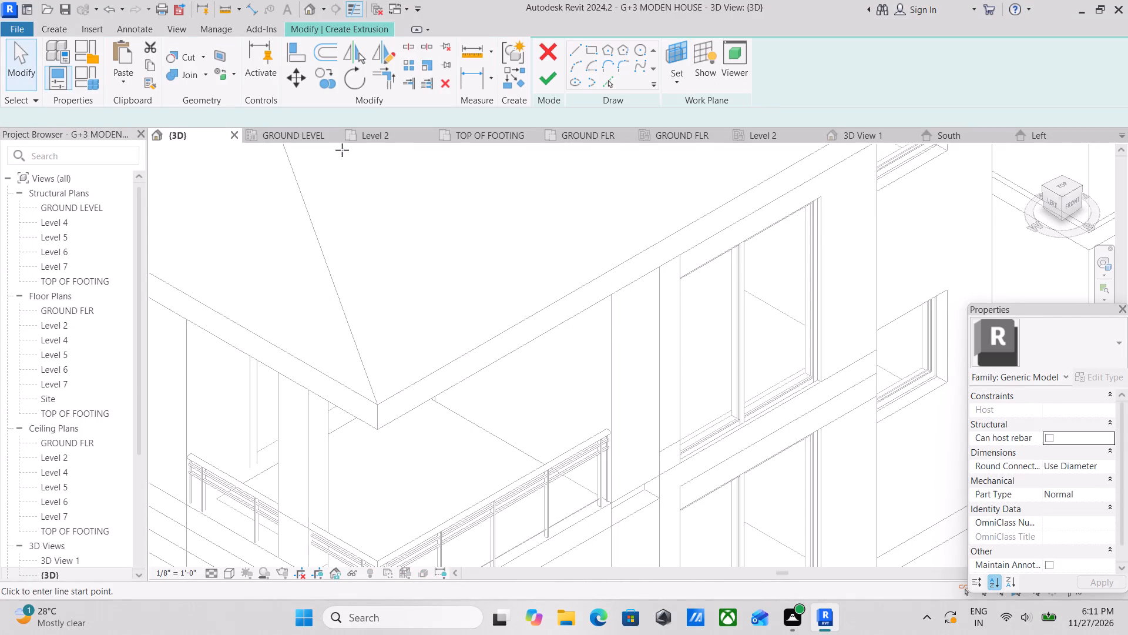
{"action": "left_click", "coordinate": [1070, 206]}
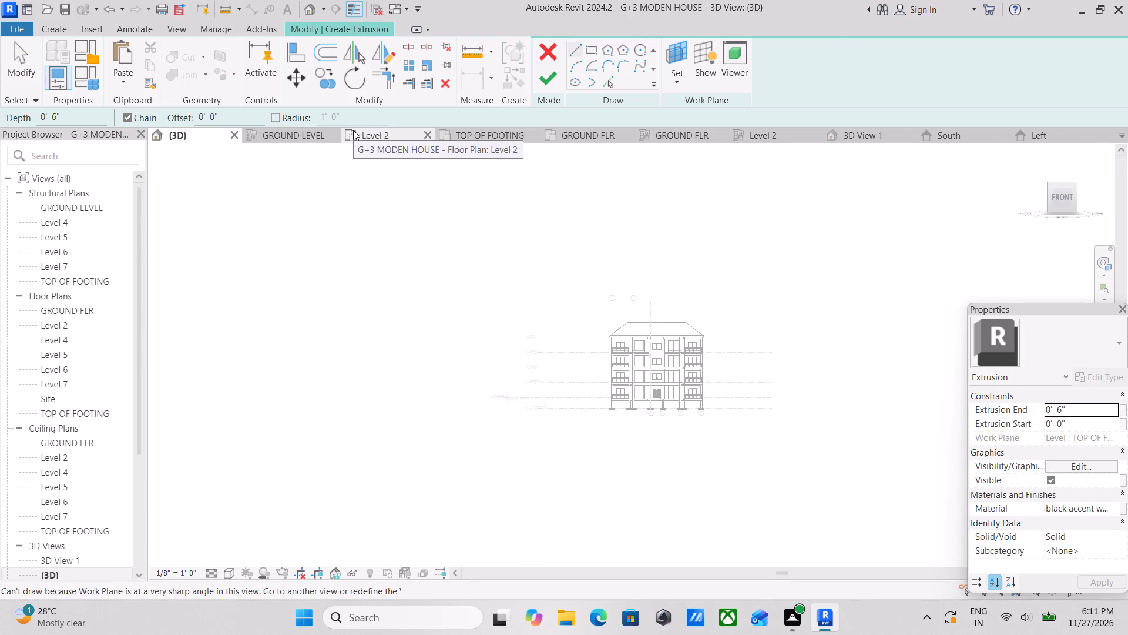
{"action": "scroll", "coordinate": [360, 304], "scroll_direction": "up", "scroll_amount": 4}
{"action": "scroll", "coordinate": [716, 386], "scroll_direction": "up", "scroll_amount": 2}
{"action": "middle_click_drag", "start_coordinate": [706, 369], "coordinate": [444, 359]}
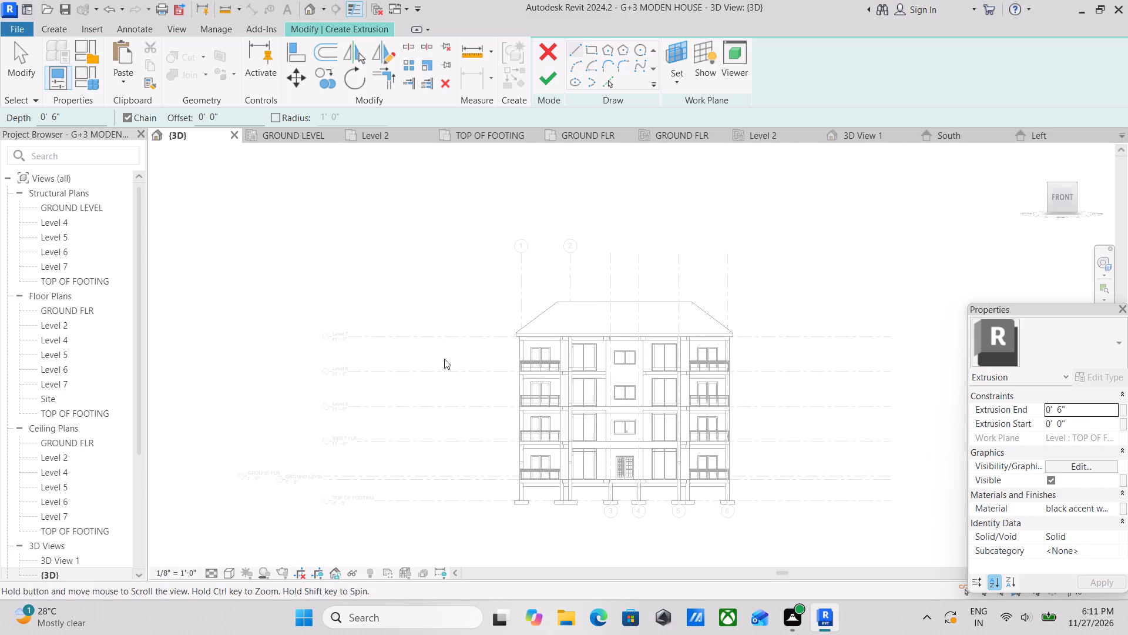
{"action": "scroll", "coordinate": [593, 392], "scroll_direction": "up", "scroll_amount": 2}
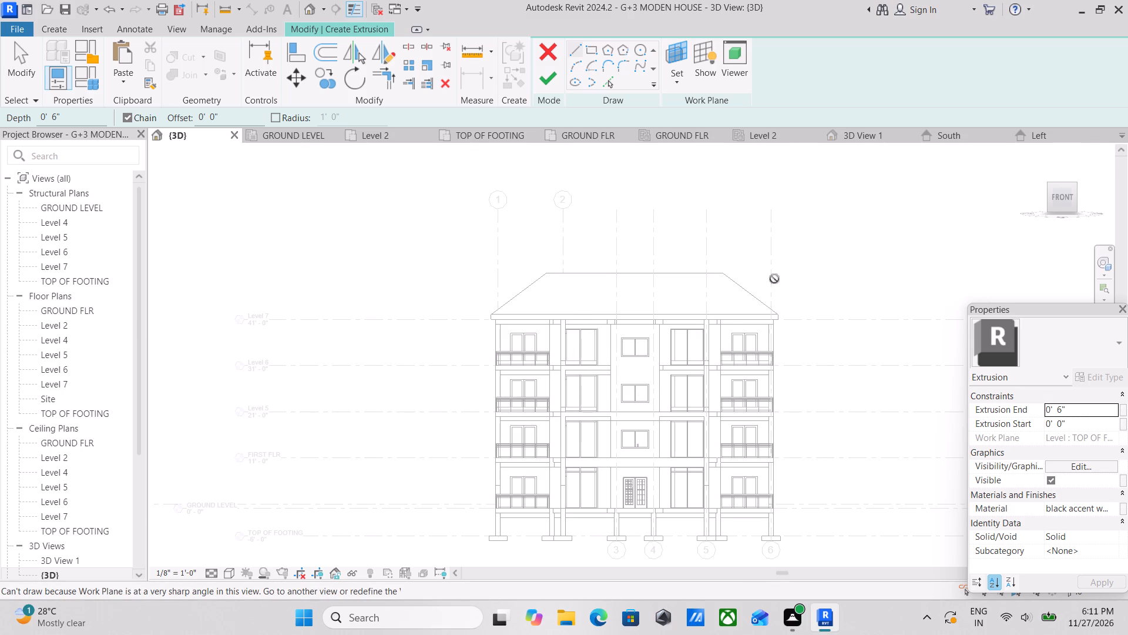
{"action": "left_click", "coordinate": [1075, 188]}
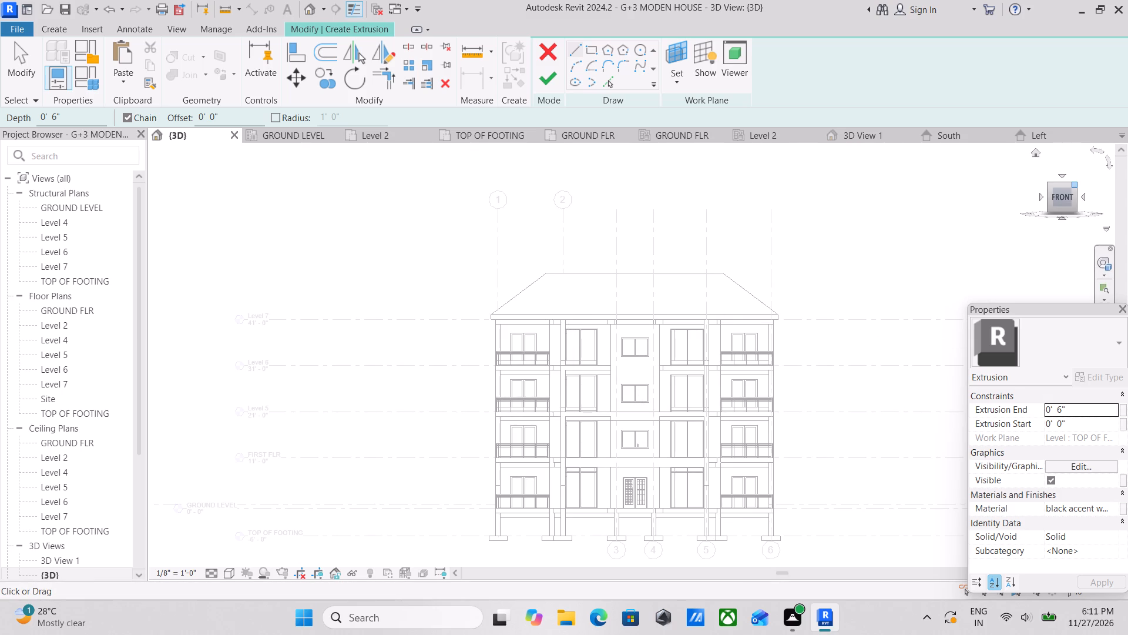
{"action": "scroll", "coordinate": [594, 490], "scroll_direction": "up", "scroll_amount": 3}
{"action": "scroll", "coordinate": [588, 405], "scroll_direction": "up", "scroll_amount": 4}
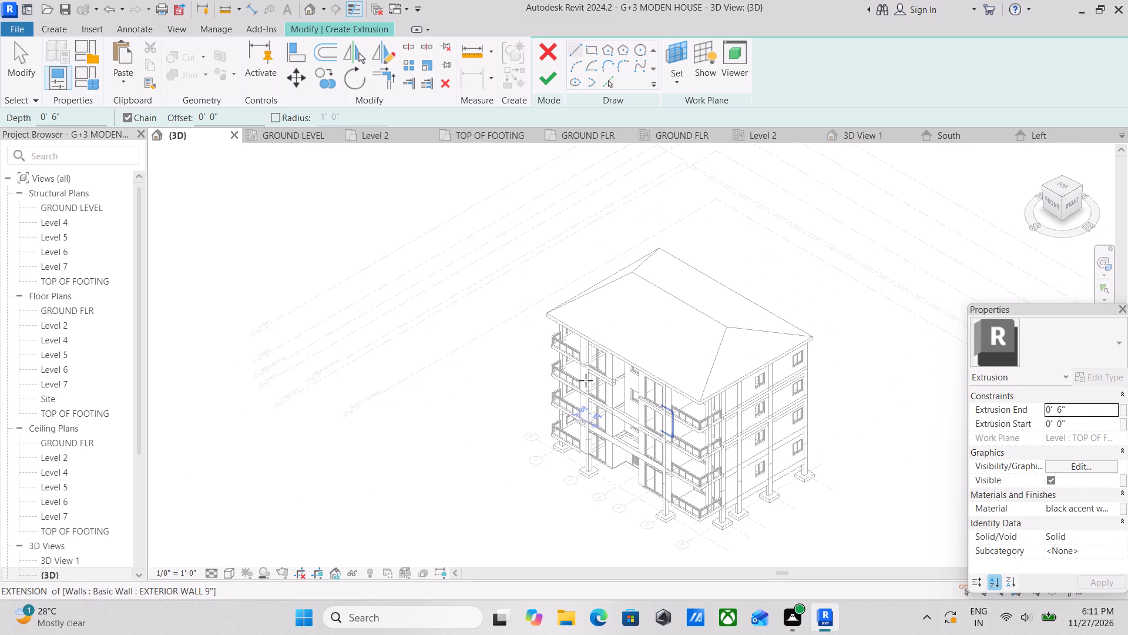
{"action": "scroll", "coordinate": [582, 378], "scroll_direction": "up", "scroll_amount": 7}
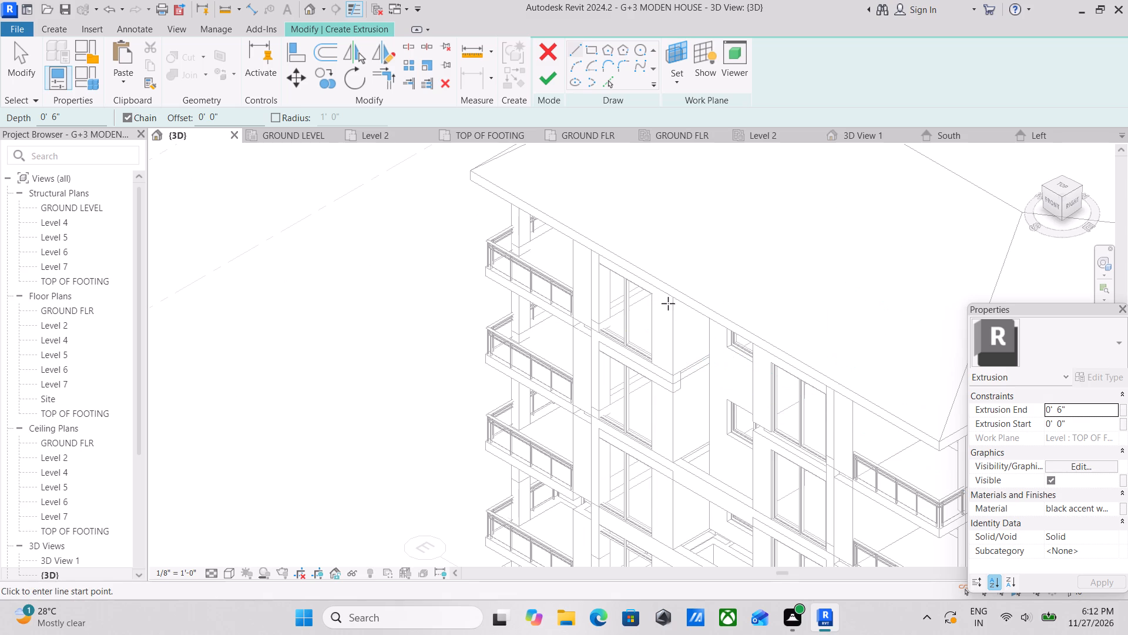
{"action": "scroll", "coordinate": [664, 303], "scroll_direction": "up", "scroll_amount": 3}
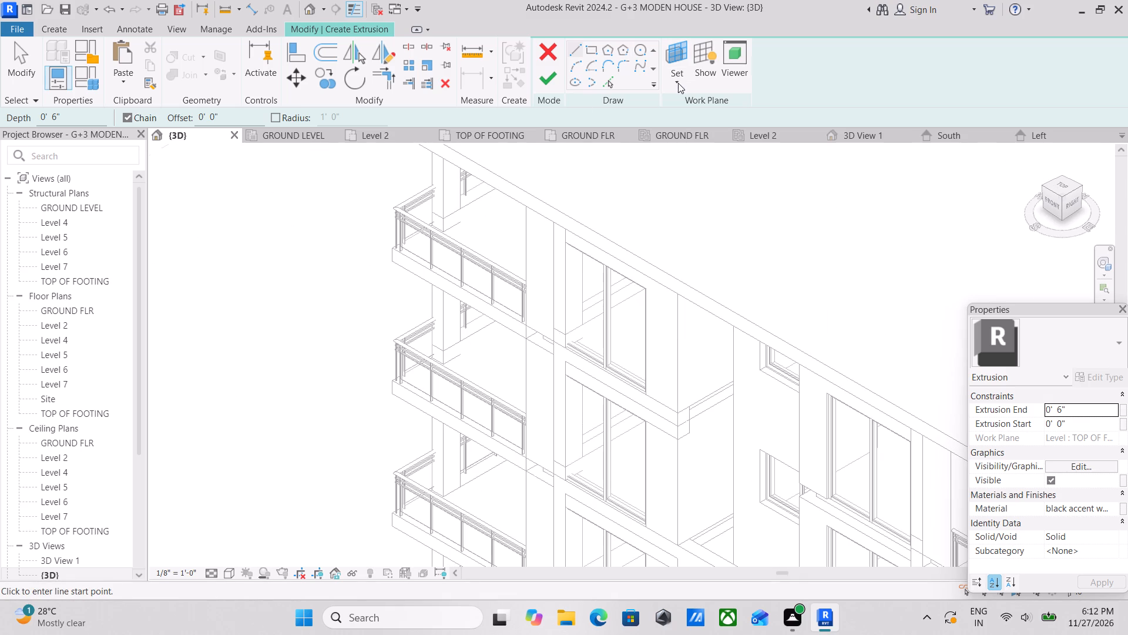
{"action": "left_click", "coordinate": [679, 83]}
{"action": "left_click", "coordinate": [699, 137]}
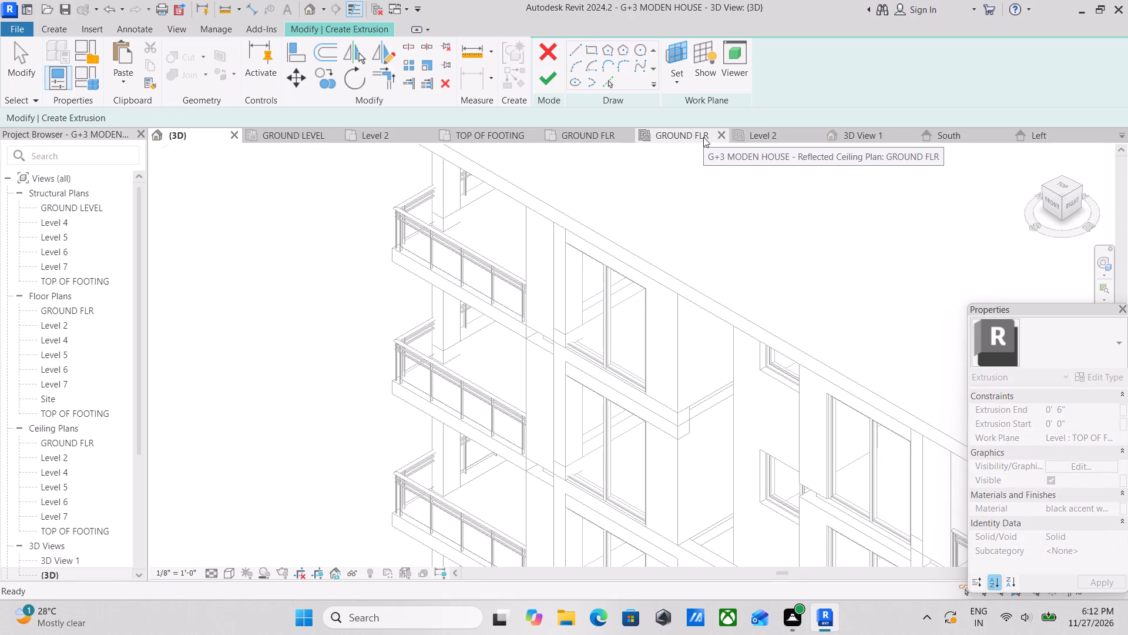
{"action": "left_click", "coordinate": [673, 311]}
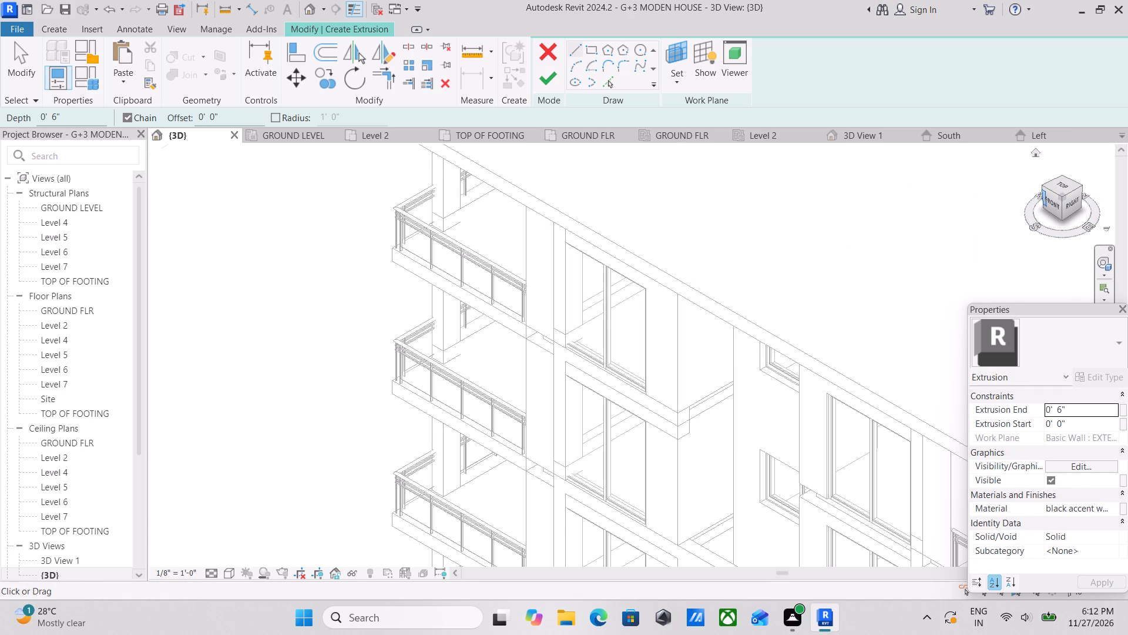
From the front view, sketch a rectangle about 13' 3" wide and 40' high over the left window bay, from roof beam underside to ground-floor base.
{"action": "left_click", "coordinate": [1051, 202]}
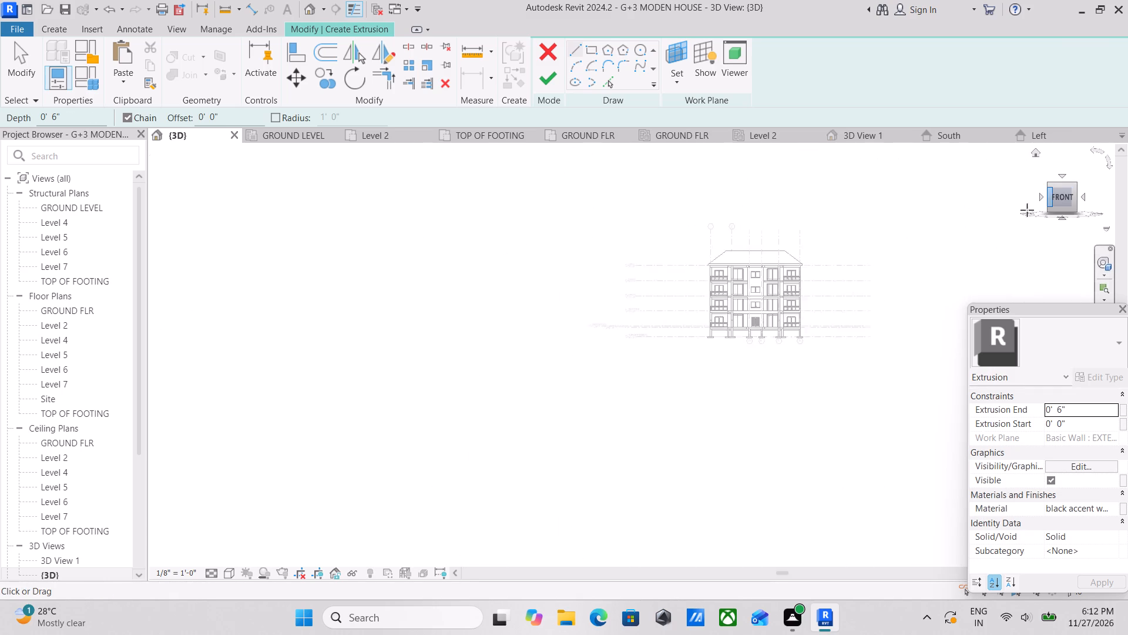
{"action": "scroll", "coordinate": [647, 352], "scroll_direction": "up", "scroll_amount": 15}
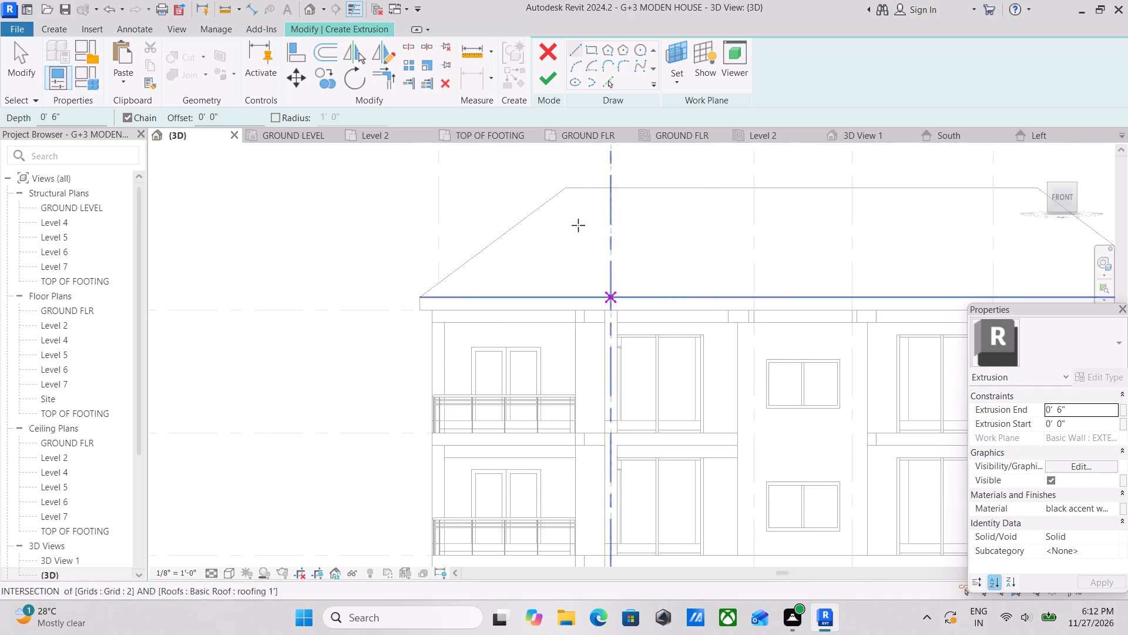
{"action": "left_click", "coordinate": [587, 48]}
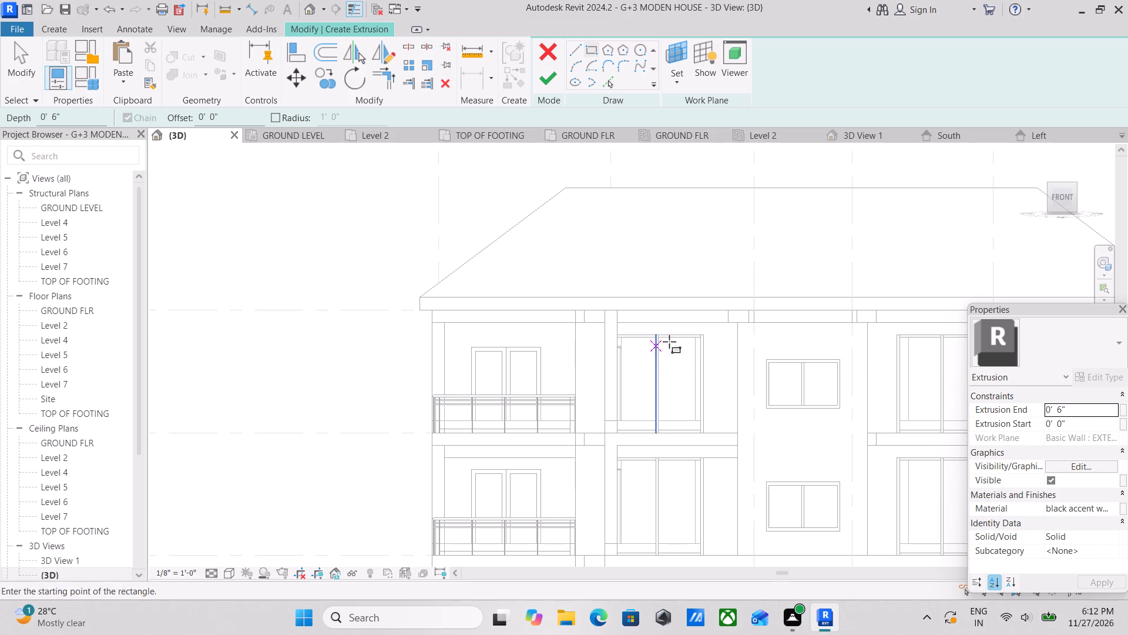
{"action": "left_click", "coordinate": [742, 324]}
{"action": "middle_click_drag", "start_coordinate": [659, 424], "coordinate": [655, 230]}
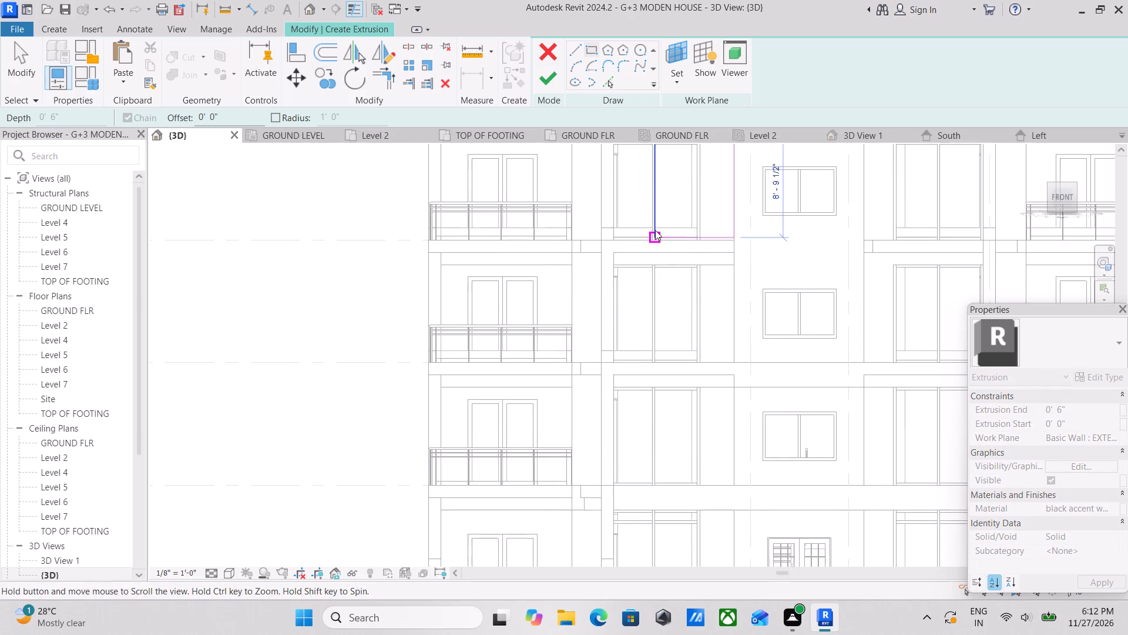
{"action": "middle_click_drag", "start_coordinate": [629, 409], "coordinate": [663, 258]}
{"action": "scroll", "coordinate": [634, 352], "scroll_direction": "down", "scroll_amount": 1}
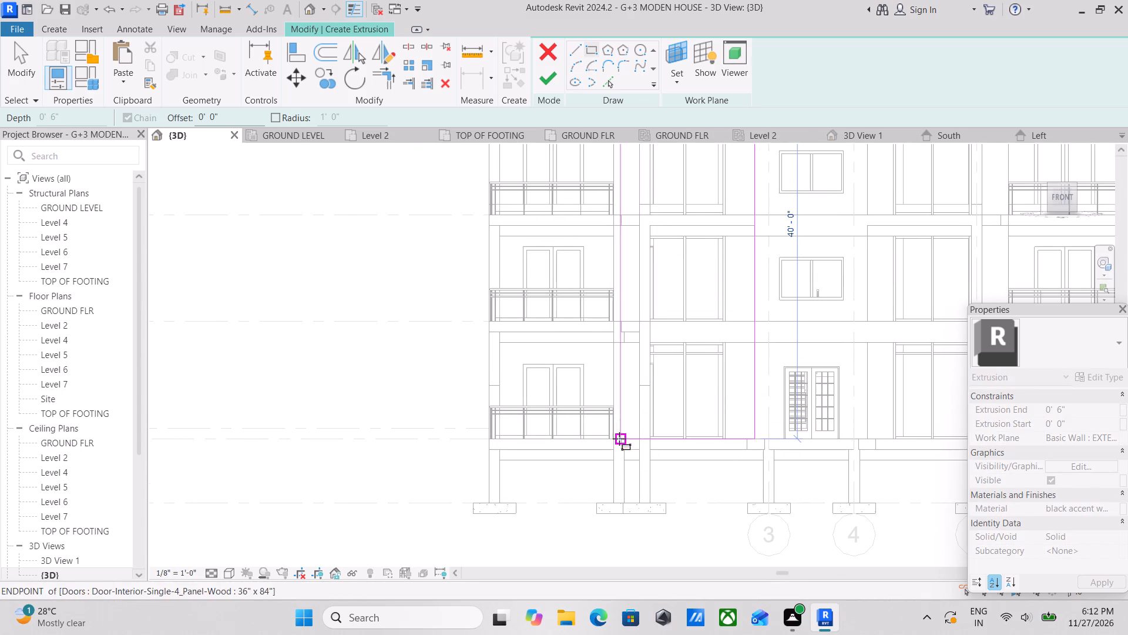
{"action": "left_click", "coordinate": [615, 439]}
Sketch a rectangular opening around the top-floor large window inside the left bay outline, following the wall opening's corners.
{"action": "middle_click_drag", "start_coordinate": [651, 371], "coordinate": [635, 549]}
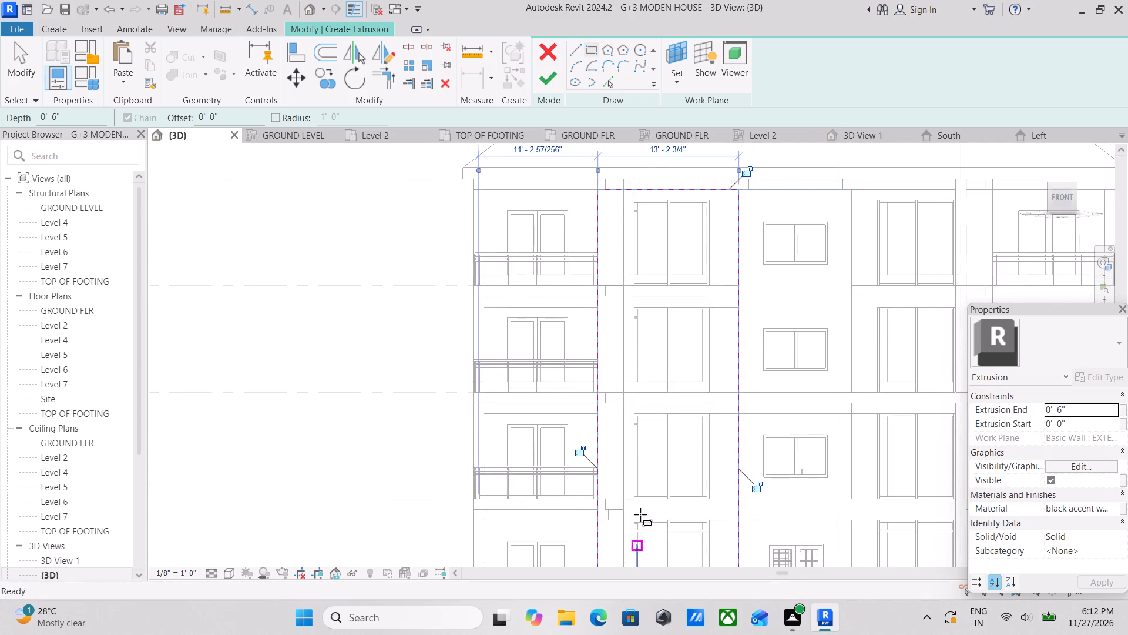
{"action": "middle_click_drag", "start_coordinate": [649, 343], "coordinate": [637, 450]}
{"action": "scroll", "coordinate": [650, 319], "scroll_direction": "up", "scroll_amount": 3}
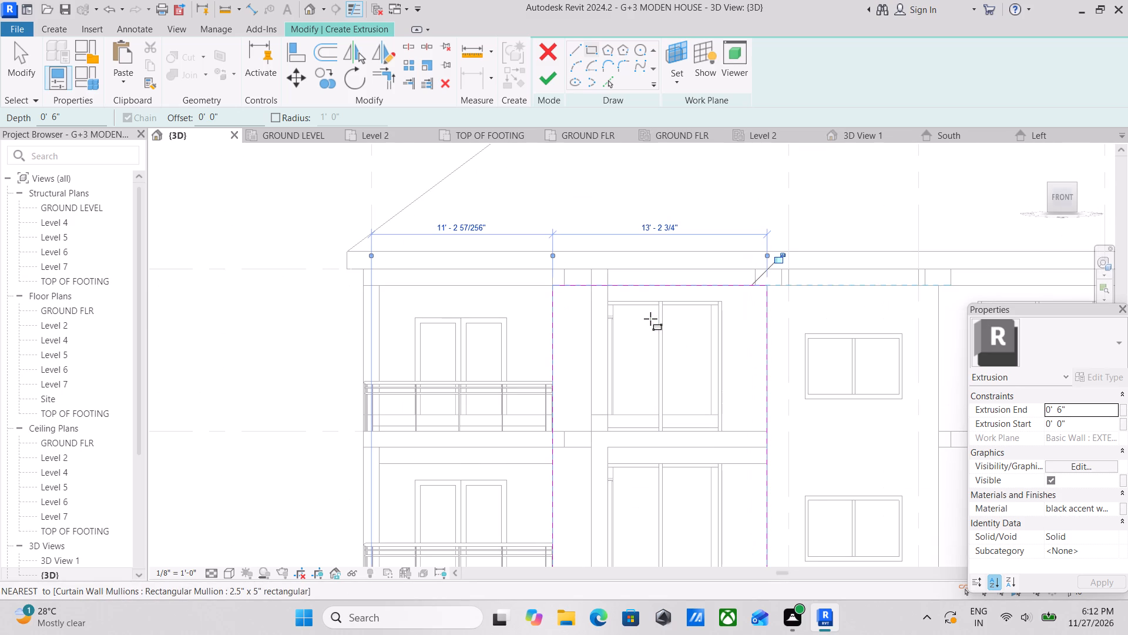
{"action": "scroll", "coordinate": [720, 299], "scroll_direction": "up", "scroll_amount": 7}
{"action": "left_click", "coordinate": [723, 286]}
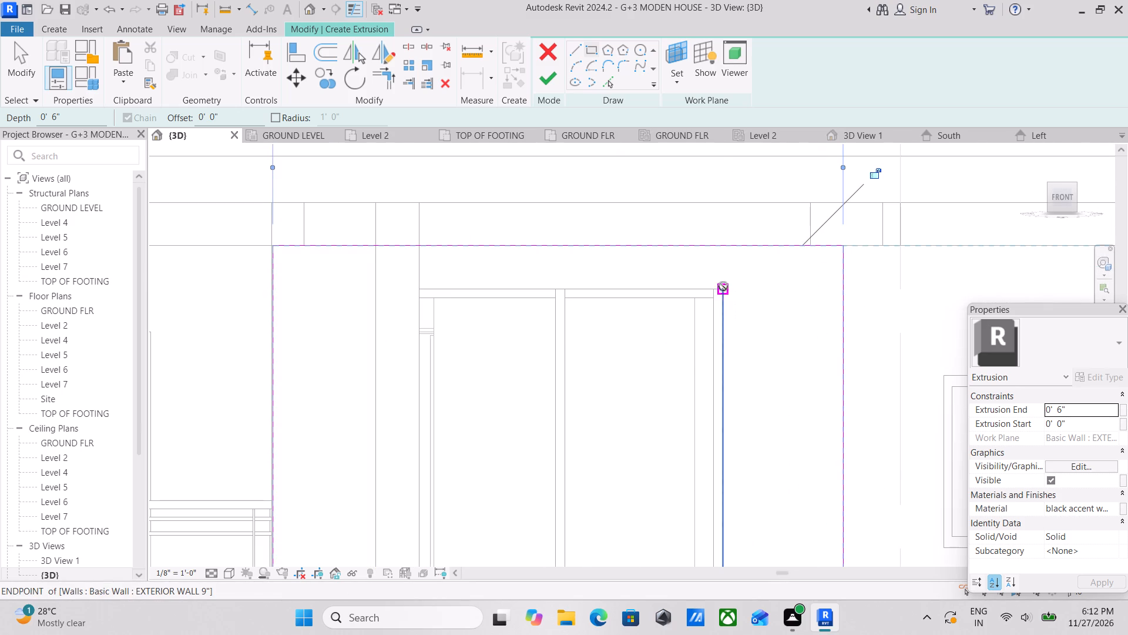
{"action": "middle_click_drag", "start_coordinate": [605, 427], "coordinate": [726, 195]}
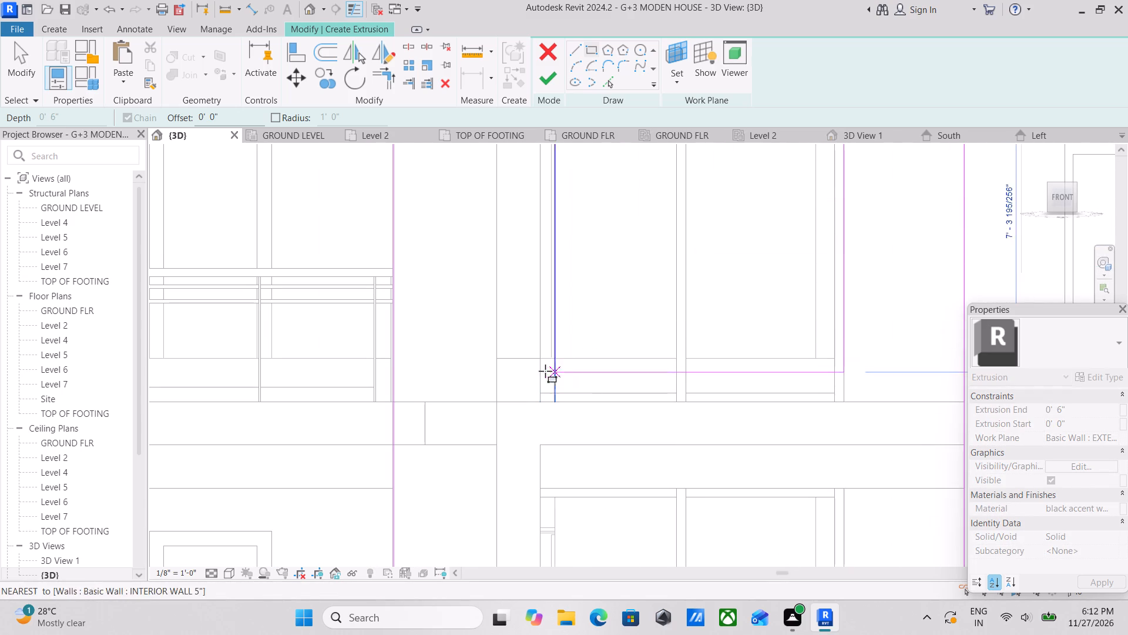
{"action": "left_click", "coordinate": [540, 403]}
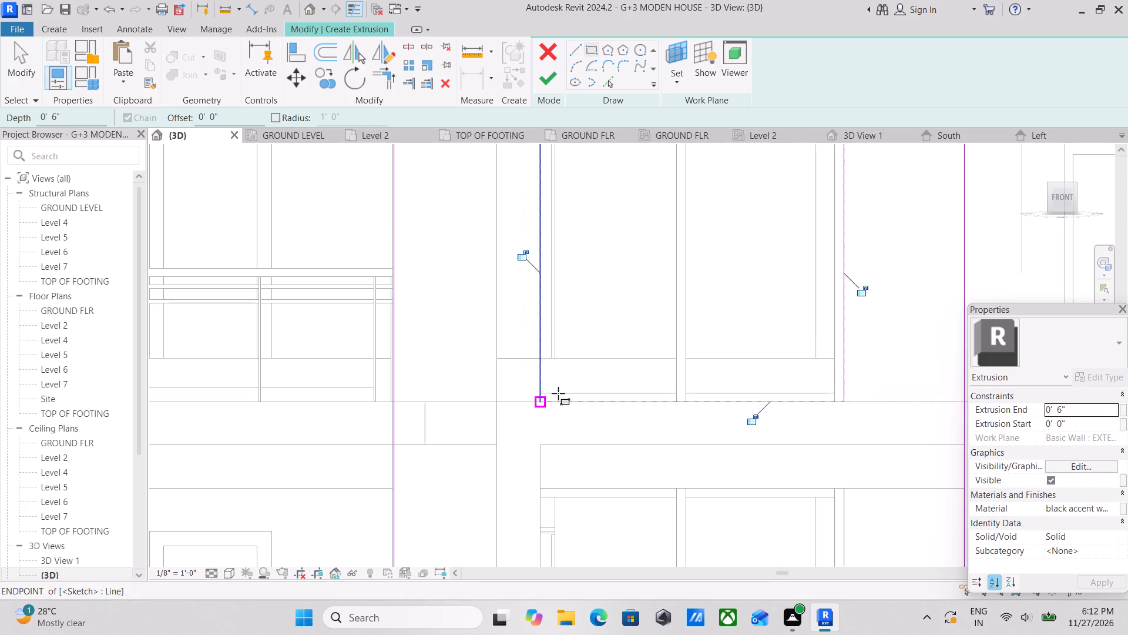
Sketch a rectangular opening about 7' wide around the large window one floor below the top in the left bay.
{"action": "scroll", "coordinate": [570, 386], "scroll_direction": "down", "scroll_amount": 4}
{"action": "scroll", "coordinate": [637, 349], "scroll_direction": "down", "scroll_amount": 3}
{"action": "middle_click_drag", "start_coordinate": [639, 347], "coordinate": [687, 236]}
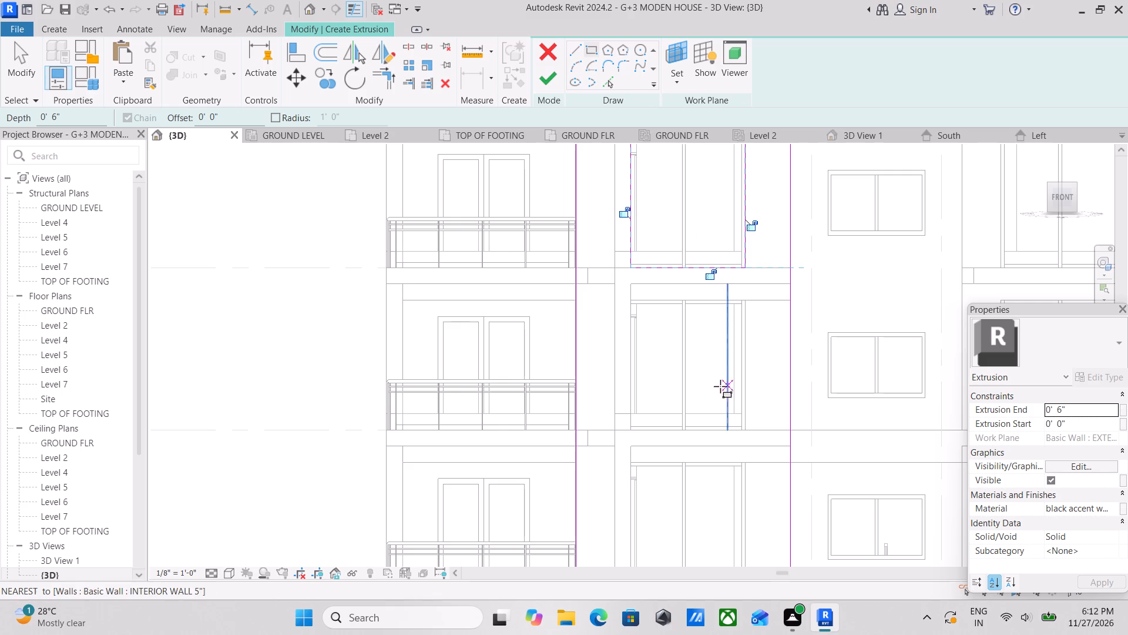
{"action": "scroll", "coordinate": [717, 388], "scroll_direction": "up", "scroll_amount": 2}
{"action": "middle_click_drag", "start_coordinate": [690, 394], "coordinate": [727, 349]}
{"action": "scroll", "coordinate": [789, 223], "scroll_direction": "up", "scroll_amount": 6}
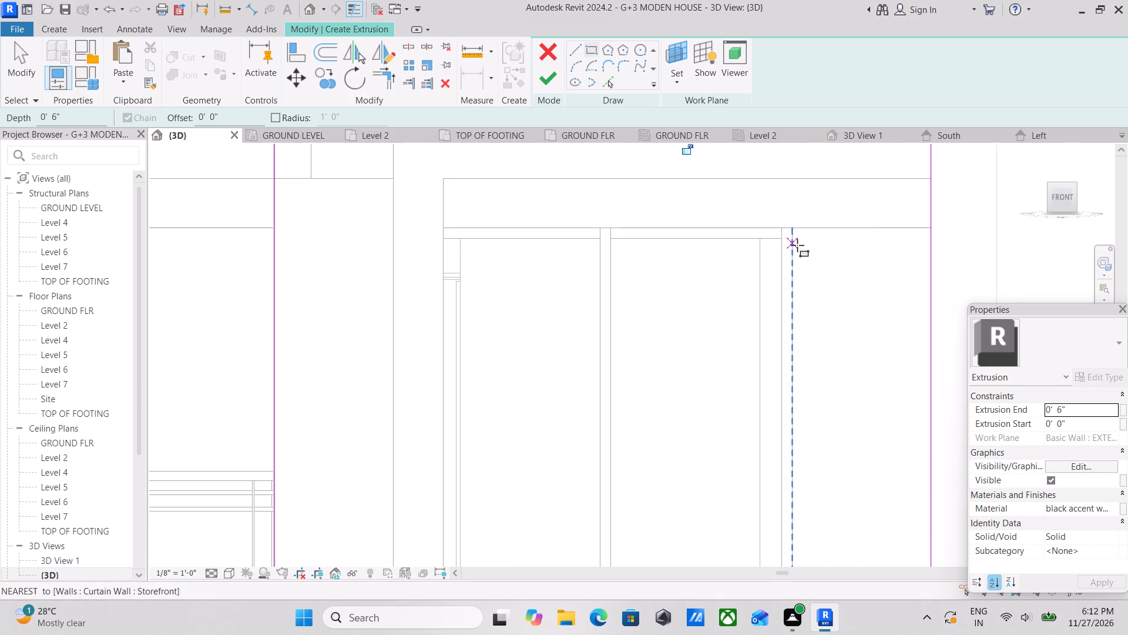
{"action": "left_click", "coordinate": [792, 228]}
{"action": "middle_click_drag", "start_coordinate": [664, 379], "coordinate": [714, 179]}
{"action": "scroll", "coordinate": [664, 379], "scroll_direction": "up", "scroll_amount": 1}
{"action": "middle_click_drag", "start_coordinate": [650, 347], "coordinate": [674, 308]}
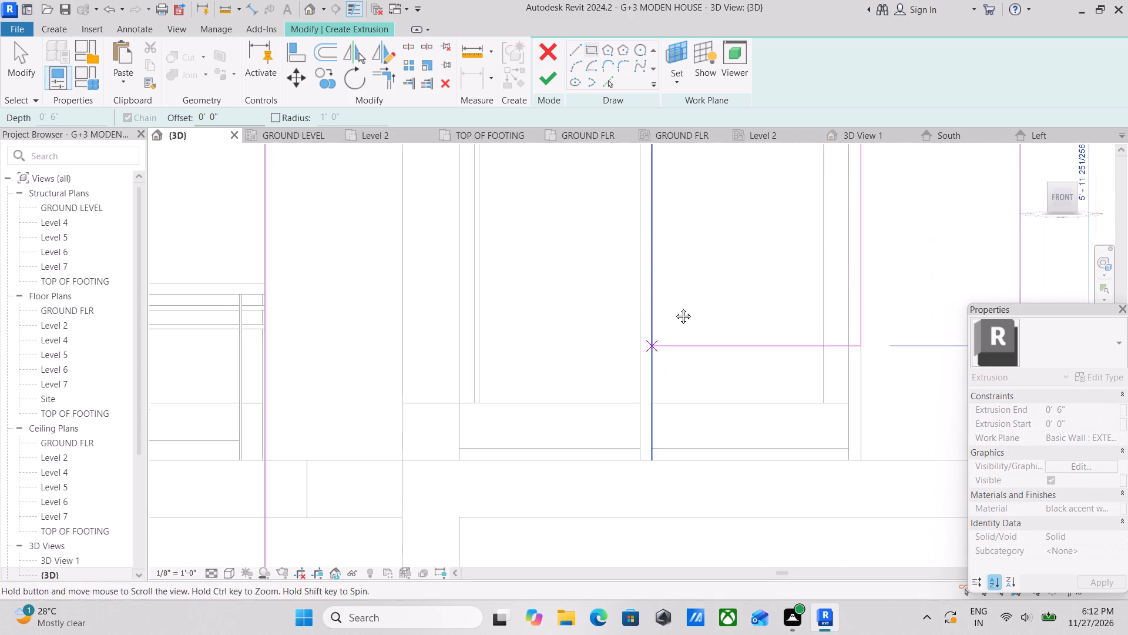
{"action": "middle_click_drag", "start_coordinate": [674, 308], "coordinate": [682, 301]}
{"action": "left_click", "coordinate": [493, 416]}
Sketch a rectangular opening about 8' high around the large window one floor above ground in the left bay.
{"action": "scroll", "coordinate": [498, 406], "scroll_direction": "down", "scroll_amount": 7}
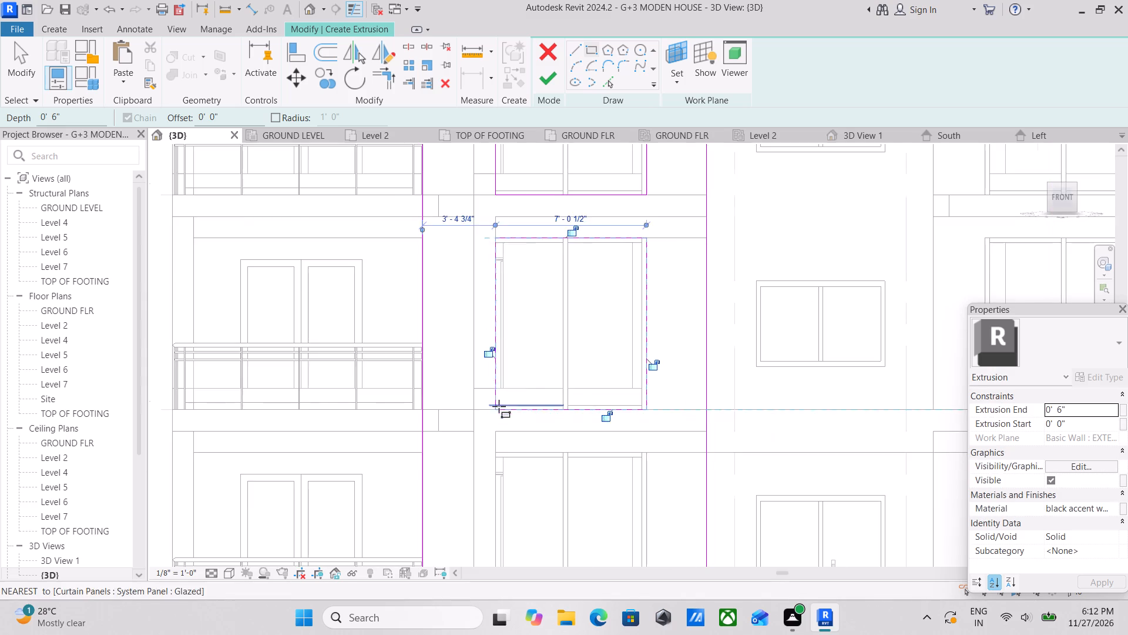
{"action": "scroll", "coordinate": [534, 387], "scroll_direction": "down", "scroll_amount": 3}
{"action": "middle_click_drag", "start_coordinate": [536, 385], "coordinate": [626, 286]}
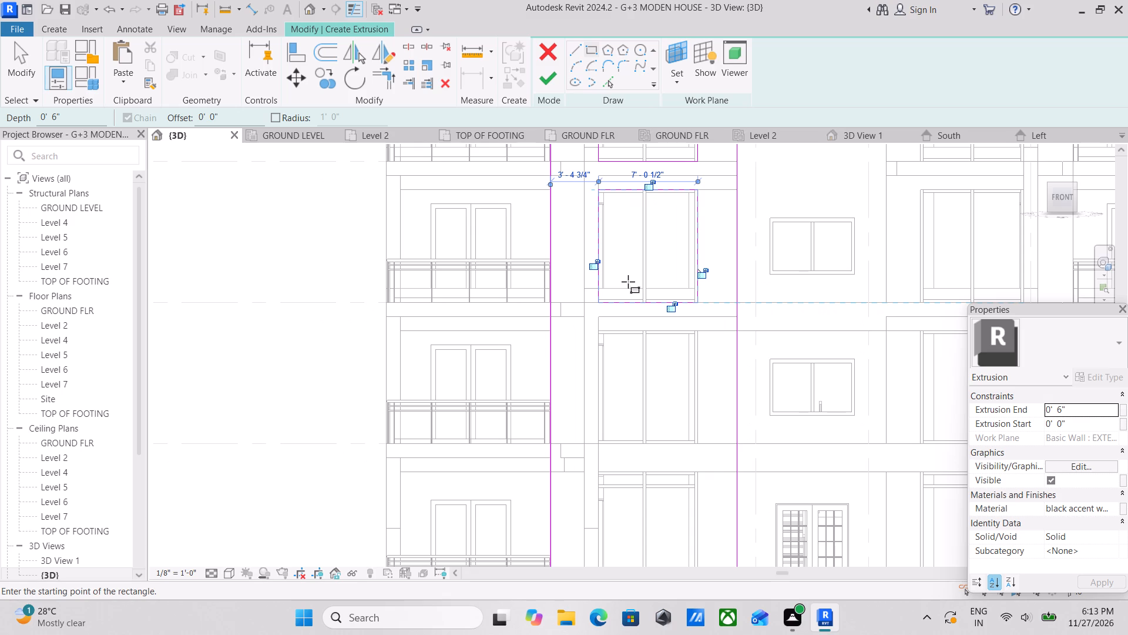
{"action": "scroll", "coordinate": [786, 291], "scroll_direction": "up", "scroll_amount": 2}
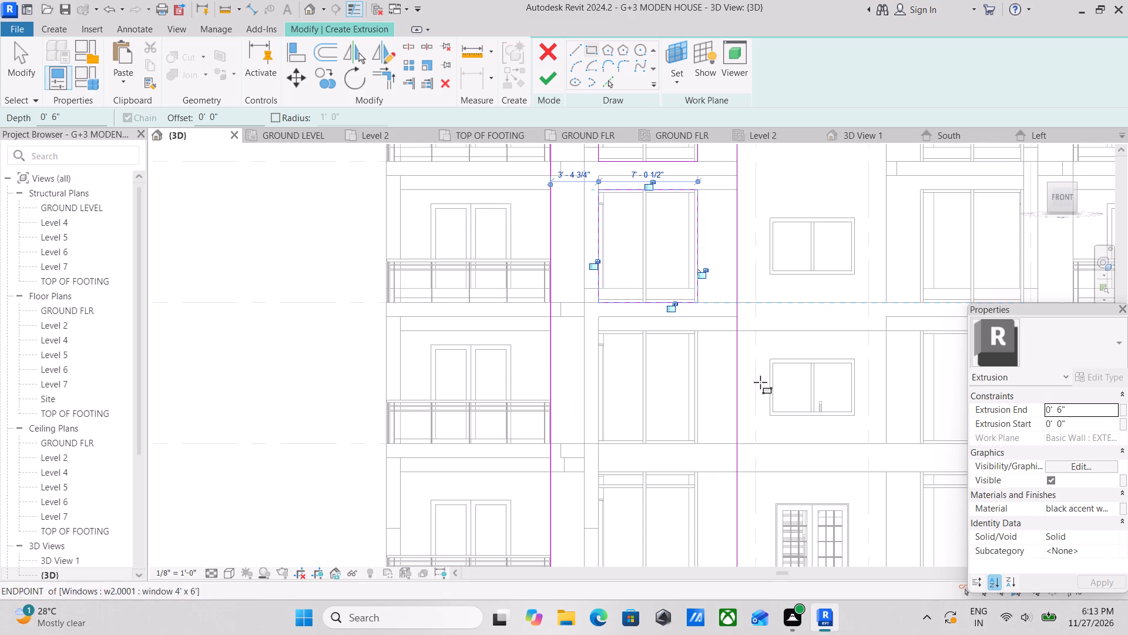
{"action": "scroll", "coordinate": [674, 328], "scroll_direction": "up", "scroll_amount": 5}
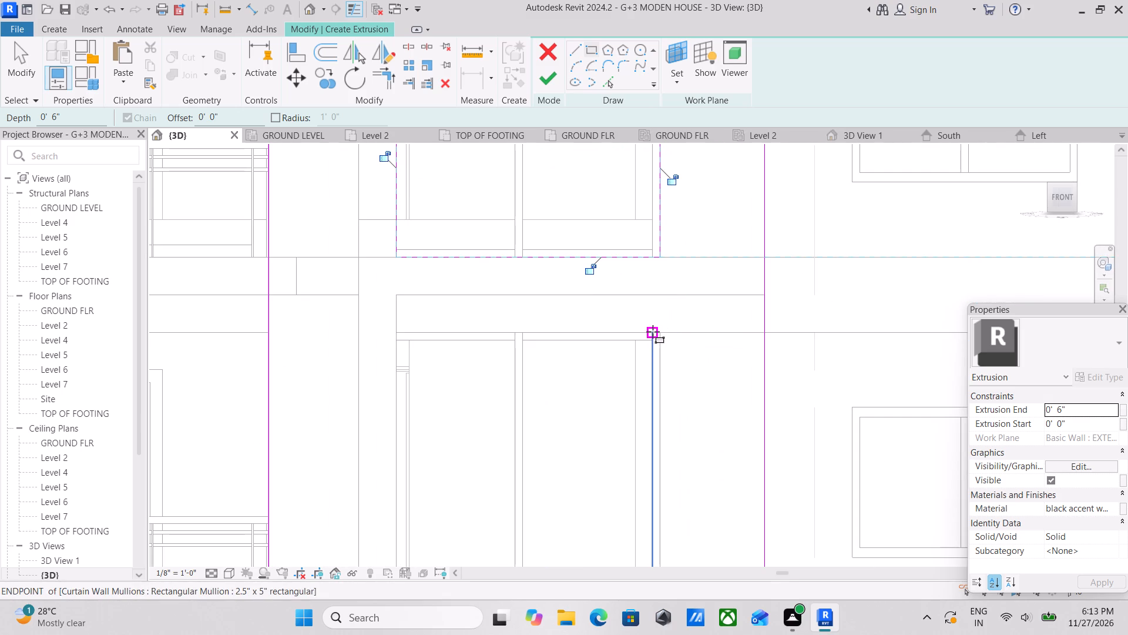
{"action": "left_click", "coordinate": [662, 333]}
{"action": "middle_click_drag", "start_coordinate": [498, 448], "coordinate": [554, 192]}
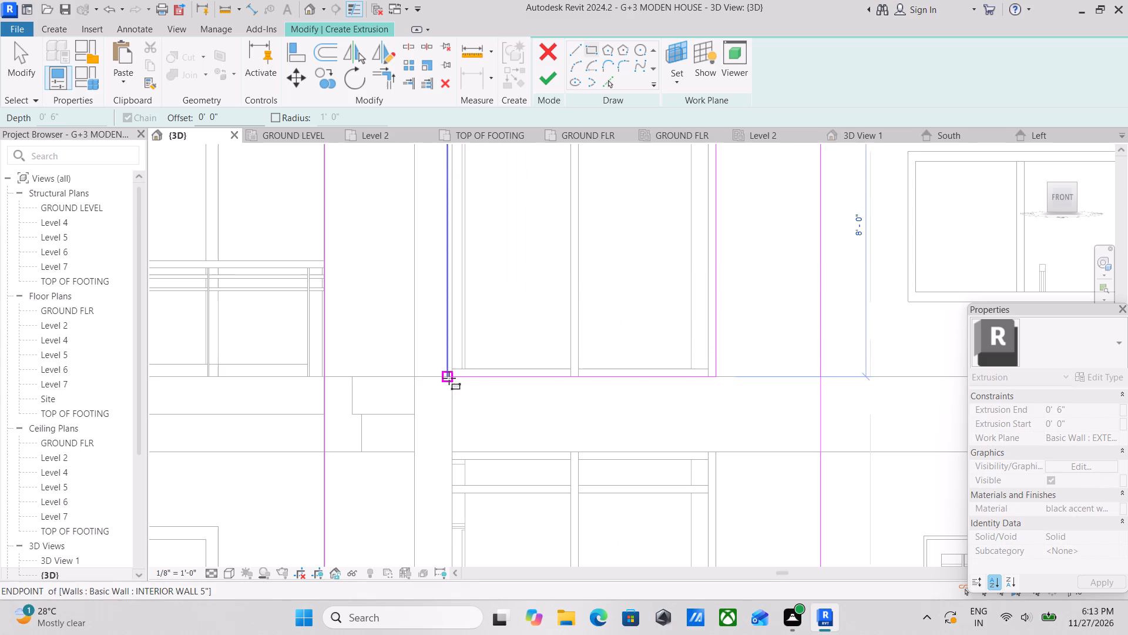
{"action": "left_click", "coordinate": [451, 378]}
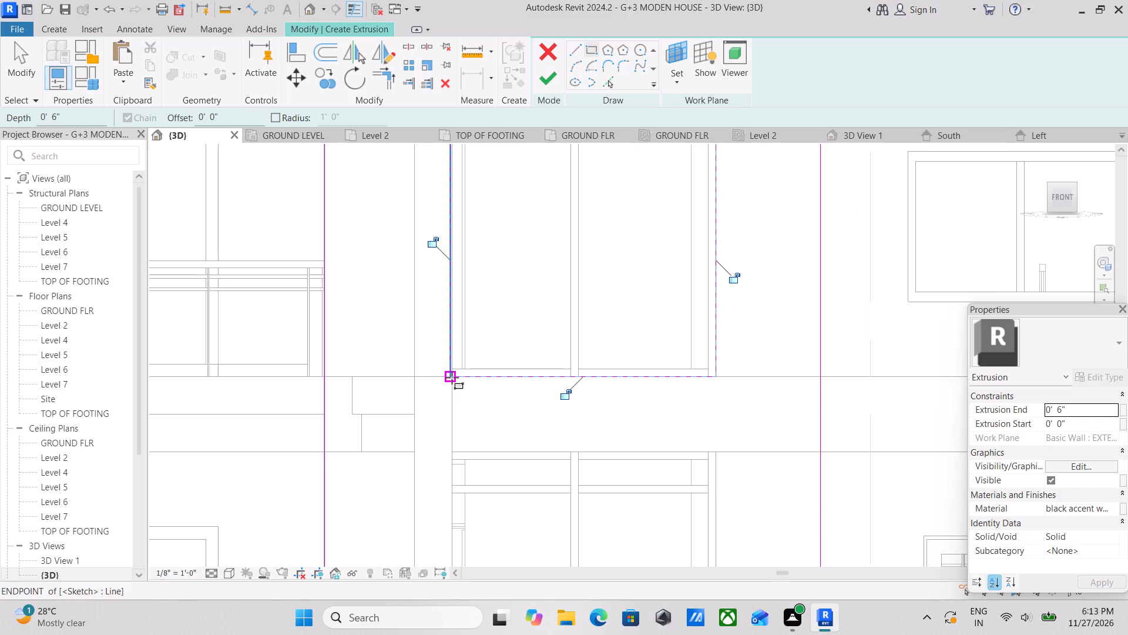
Sketch a rectangular opening about 6' 9" wide and 8' 9" high around the ground-floor large window in the left bay.
{"action": "scroll", "coordinate": [533, 343], "scroll_direction": "down", "scroll_amount": 1}
{"action": "middle_click_drag", "start_coordinate": [528, 350], "coordinate": [685, 168]}
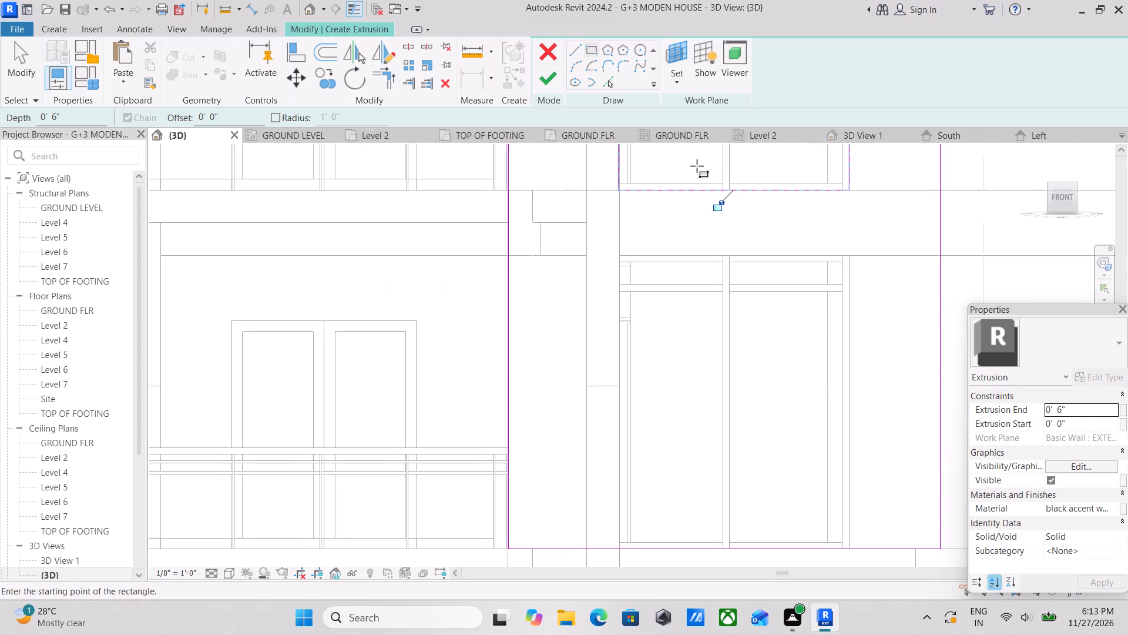
{"action": "scroll", "coordinate": [874, 248], "scroll_direction": "up", "scroll_amount": 1}
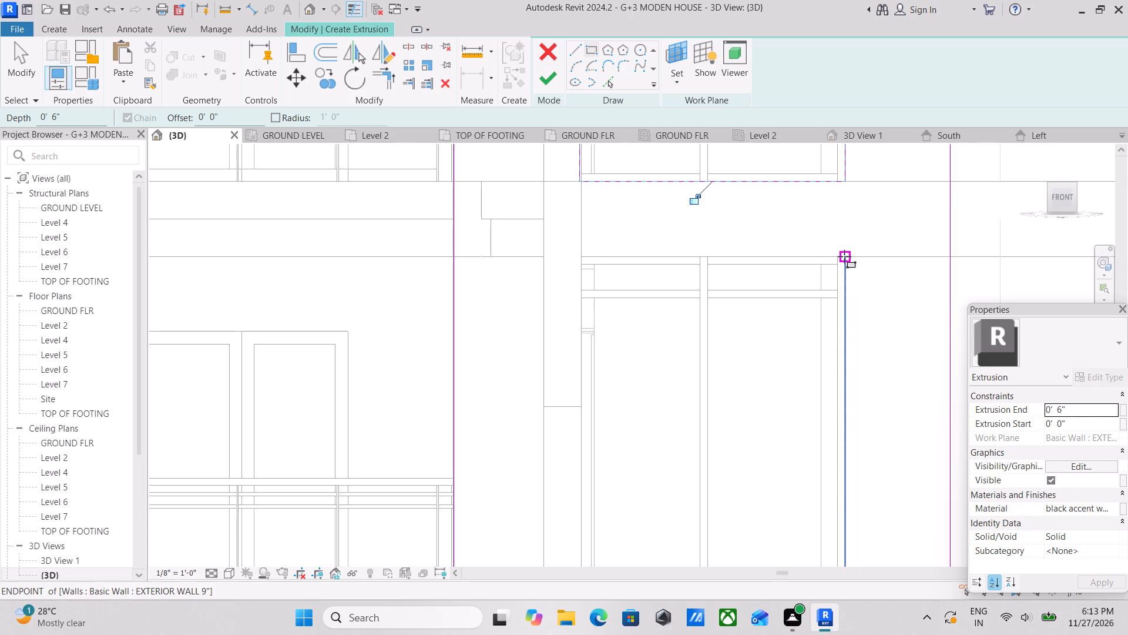
{"action": "left_click", "coordinate": [844, 256]}
{"action": "middle_click_drag", "start_coordinate": [769, 361], "coordinate": [810, 219]}
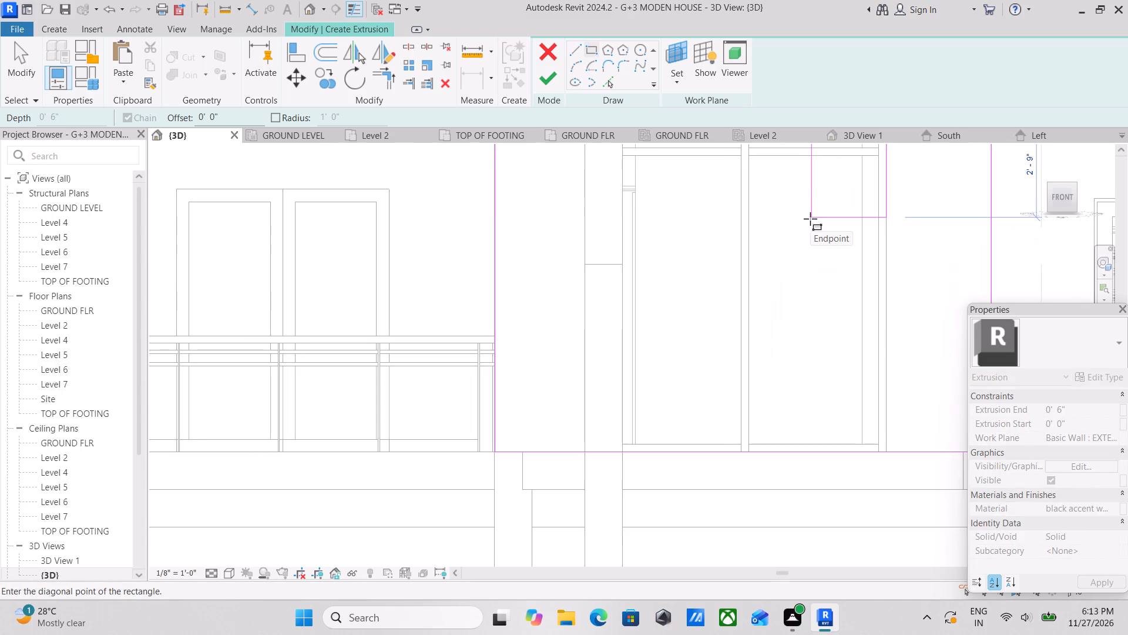
{"action": "middle_click_drag", "start_coordinate": [777, 286], "coordinate": [798, 235]}
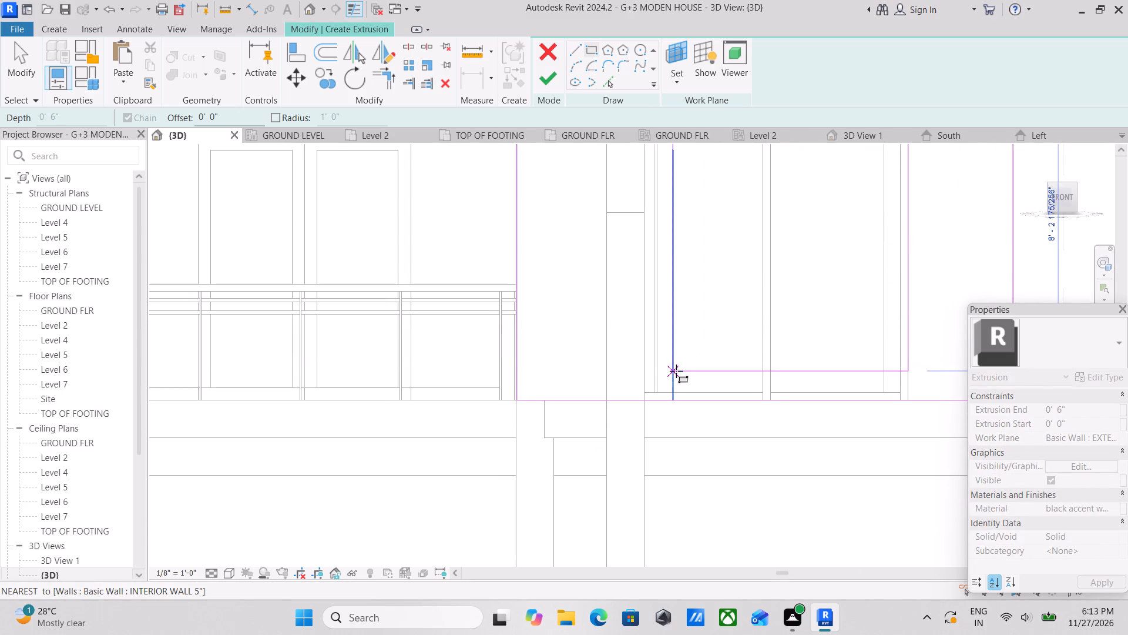
{"action": "left_click", "coordinate": [652, 392]}
{"action": "scroll", "coordinate": [697, 275], "scroll_direction": "down", "scroll_amount": 2}
{"action": "middle_click_drag", "start_coordinate": [697, 275], "coordinate": [696, 346]}
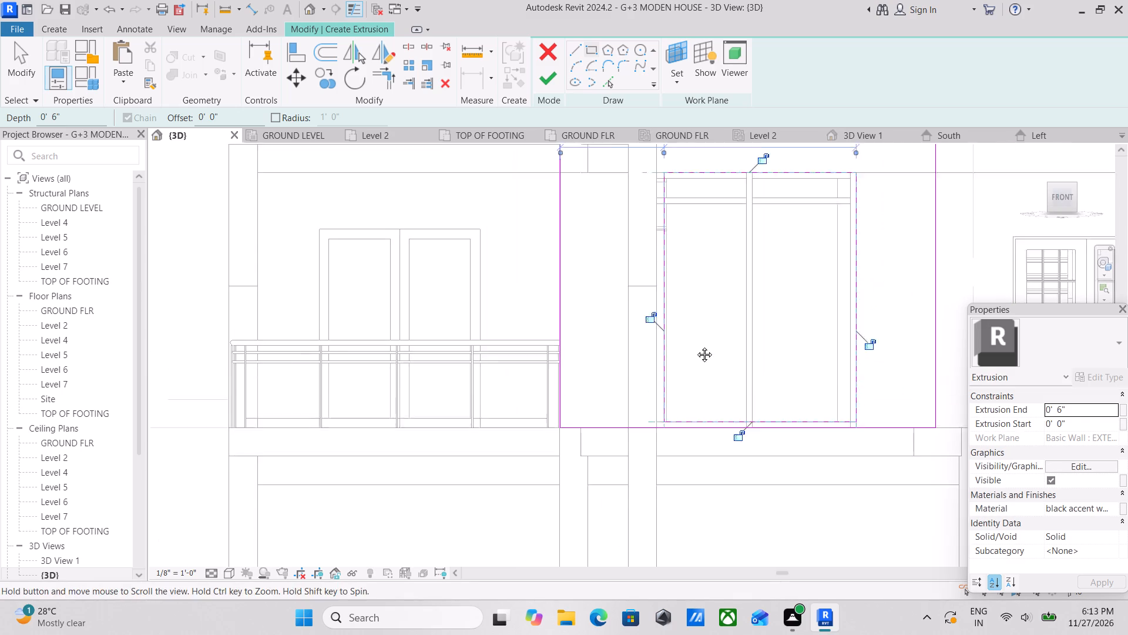
{"action": "middle_click_drag", "start_coordinate": [696, 346], "coordinate": [695, 347]}
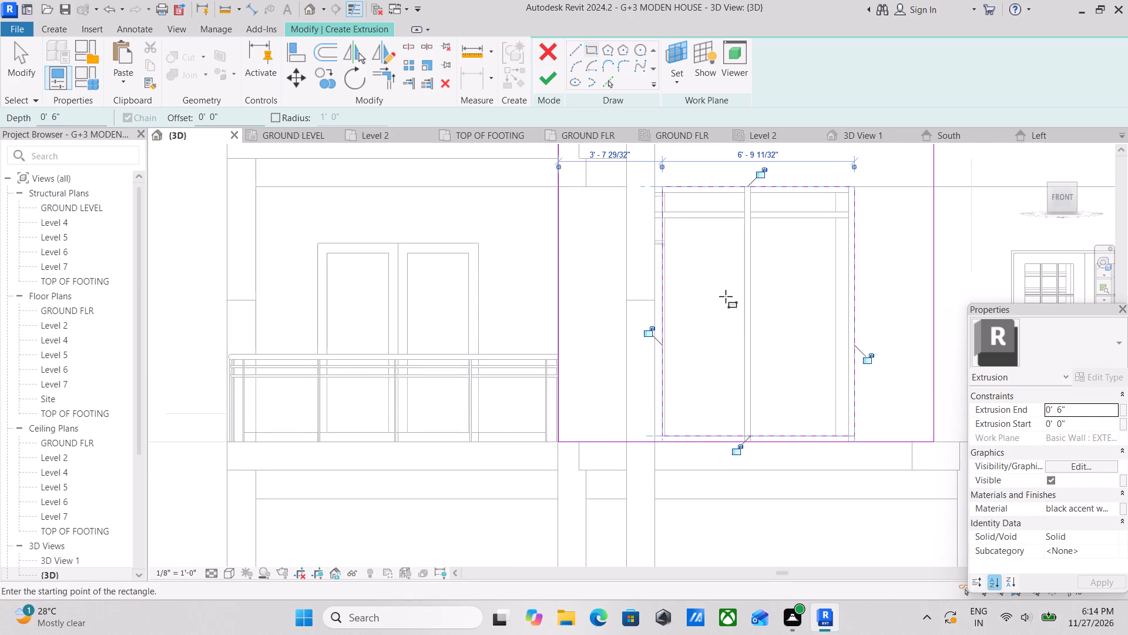
Move the bottom line of the left bay outline down slightly, below the ground-floor window's base.
{"action": "key", "text": "Escape"}
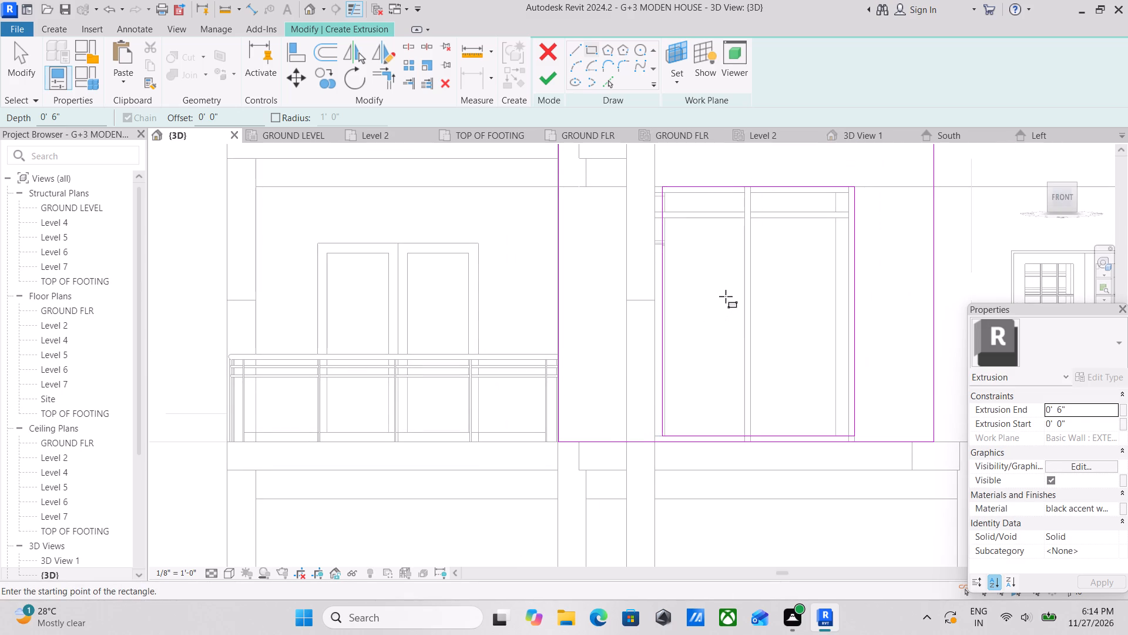
{"action": "scroll", "coordinate": [741, 312], "scroll_direction": "up", "scroll_amount": 2}
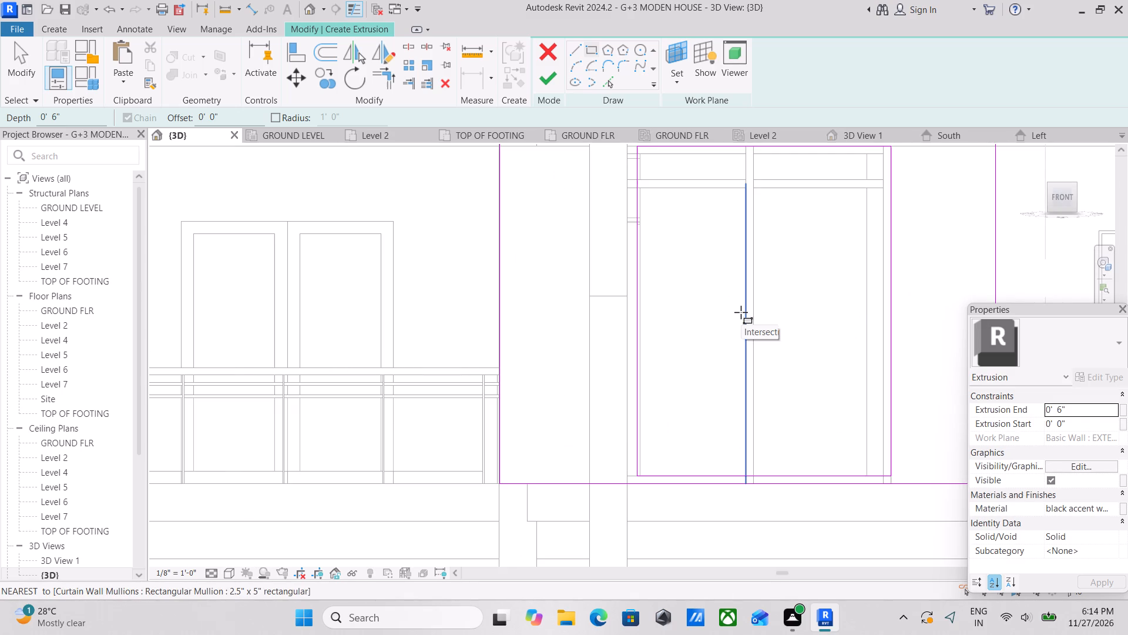
{"action": "key", "text": "Escape"}
{"action": "key", "text": "Escape"}
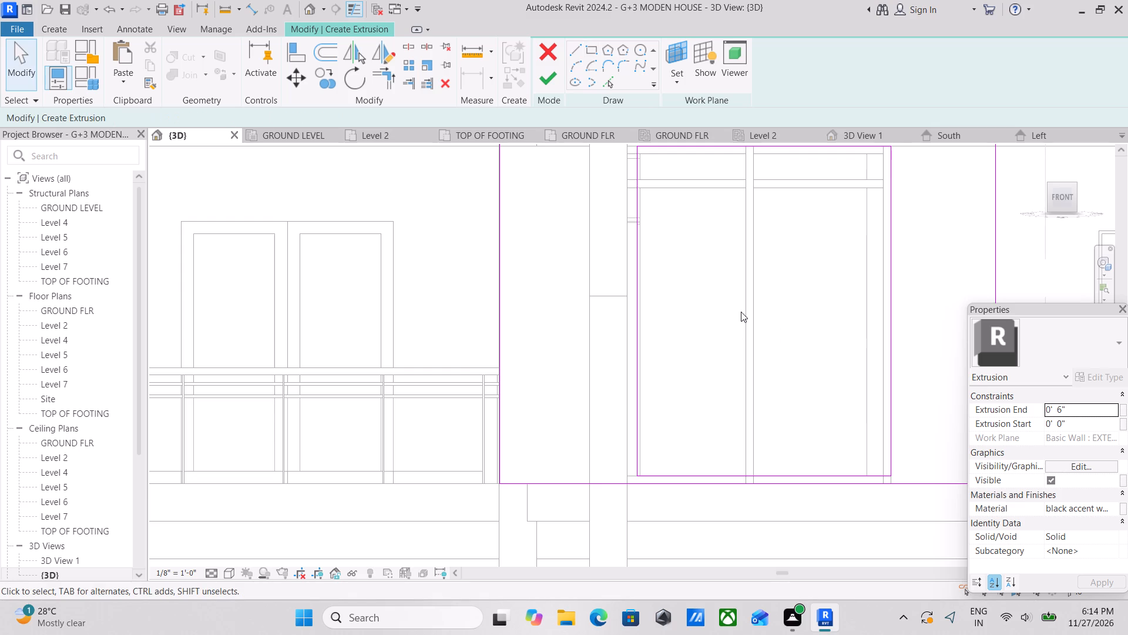
{"action": "scroll", "coordinate": [784, 452], "scroll_direction": "up", "scroll_amount": 2}
{"action": "middle_click_drag", "start_coordinate": [795, 450], "coordinate": [507, 342]}
{"action": "left_click", "coordinate": [696, 386]}
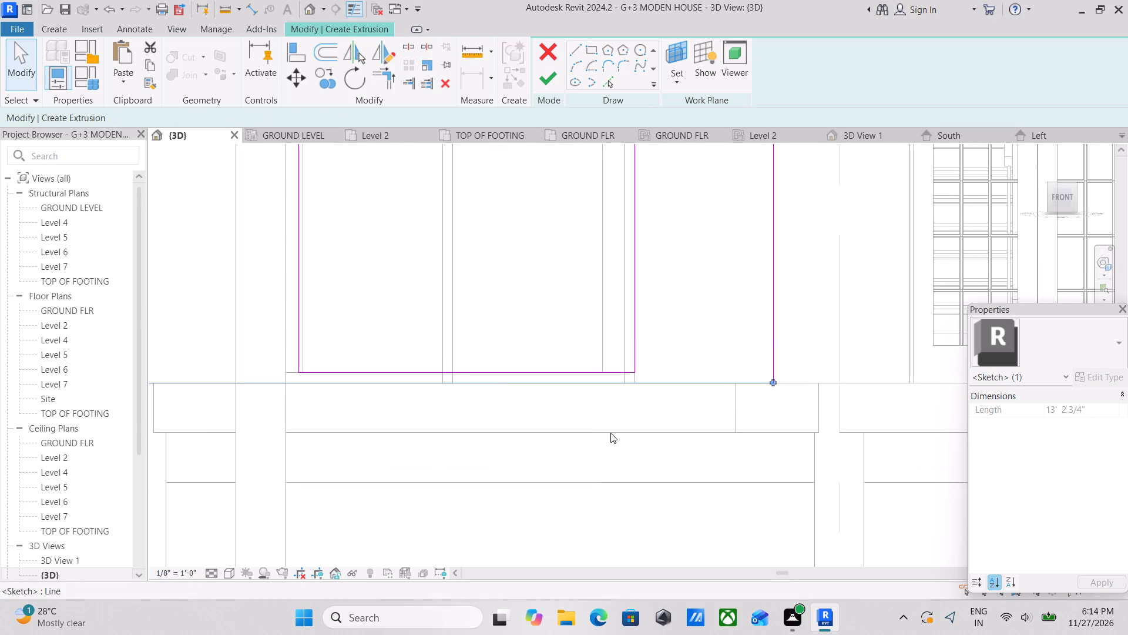
{"action": "middle_click_drag", "start_coordinate": [616, 433], "coordinate": [716, 427]}
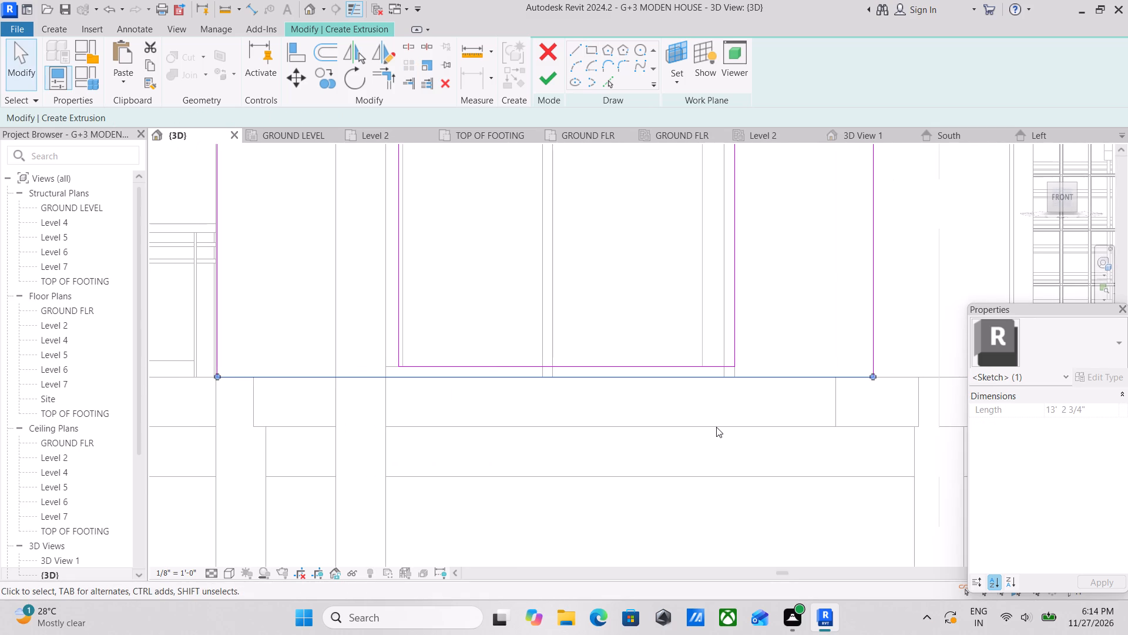
{"action": "key", "text": "Down"}
{"action": "key", "text": "Down"}
{"action": "key", "text": "Down"}
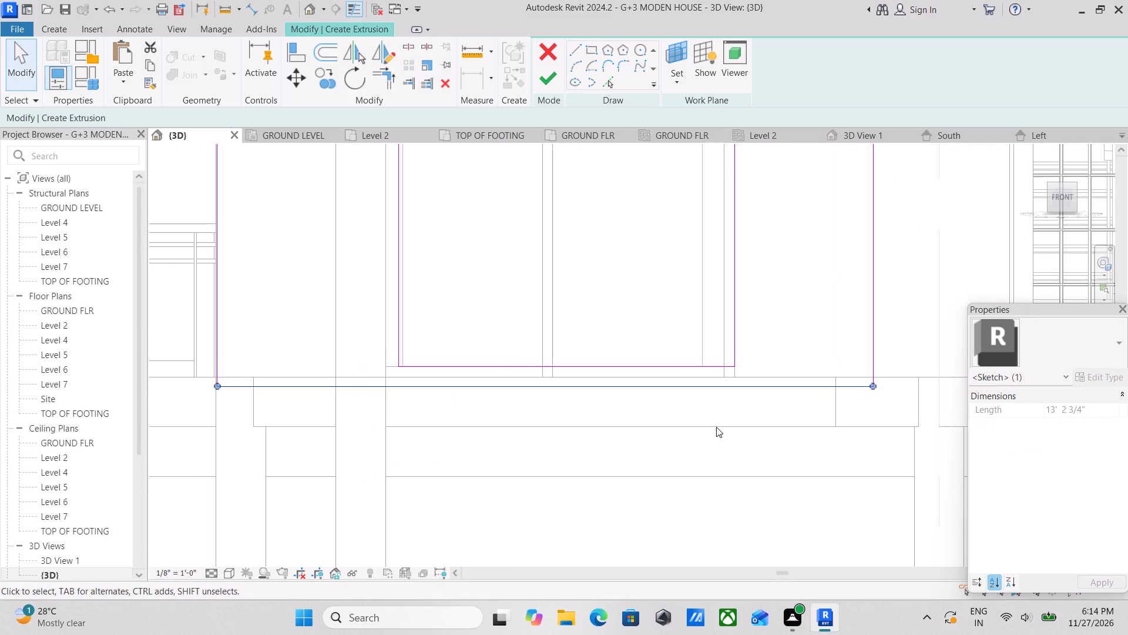
{"action": "key", "text": "Down"}
{"action": "key", "text": "Down"}
{"action": "key", "text": "Down"}
{"action": "key", "text": "Down"}
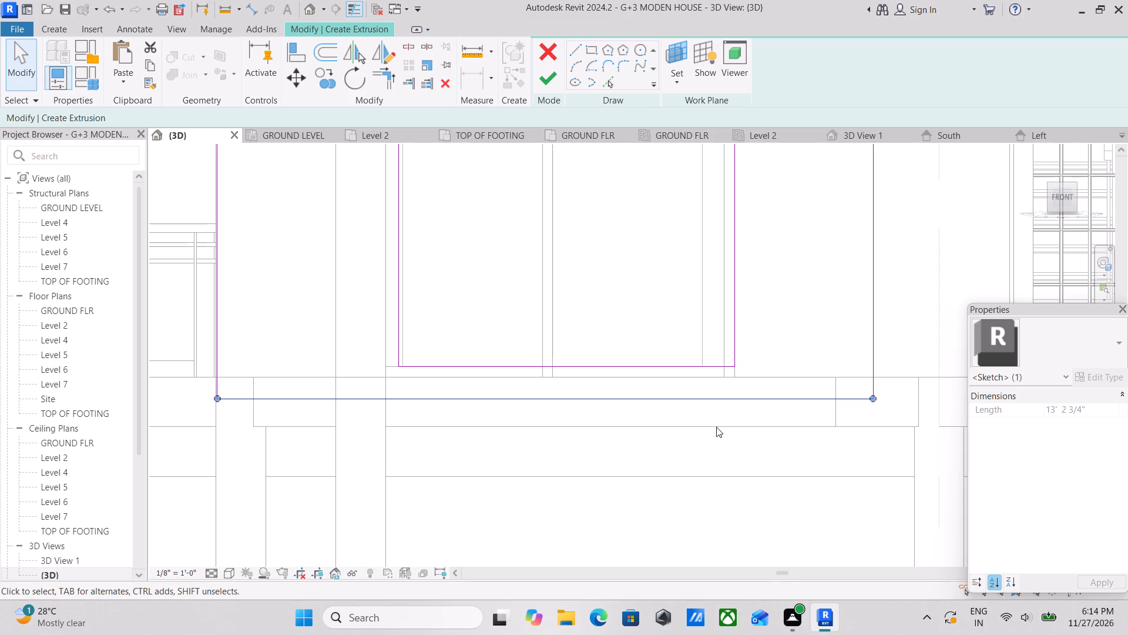
Delete all four sketch lines of the rectangular opening around the ground-floor large window in the left bay.
{"action": "scroll", "coordinate": [879, 437], "scroll_direction": "down", "scroll_amount": 3}
{"action": "middle_click_drag", "start_coordinate": [697, 319], "coordinate": [727, 440]}
{"action": "scroll", "coordinate": [703, 355], "scroll_direction": "down", "scroll_amount": 1}
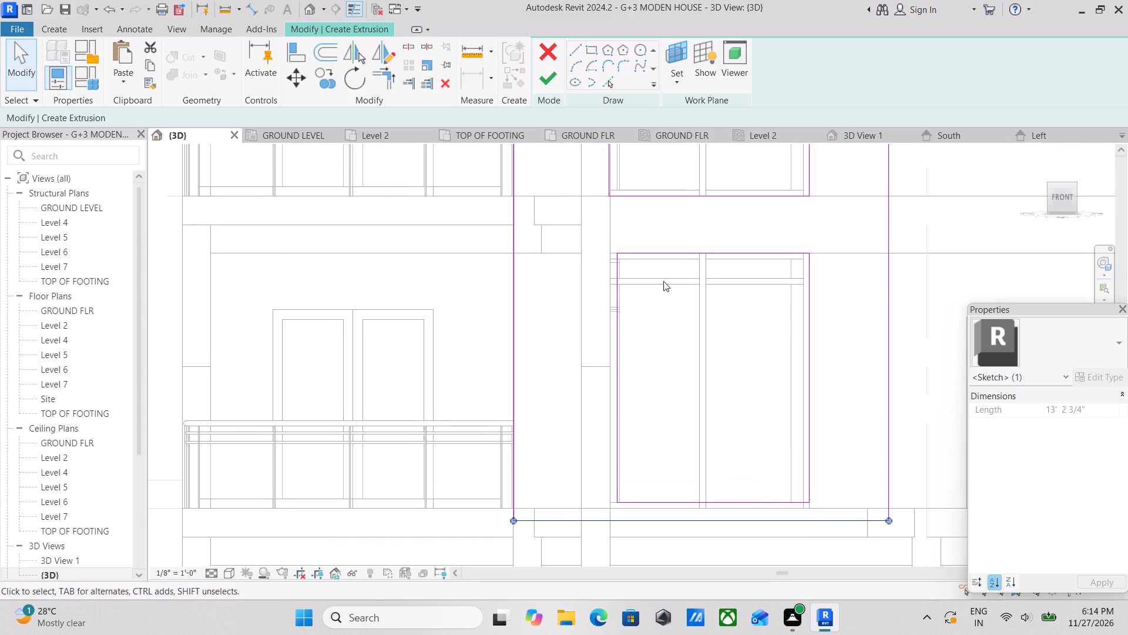
{"action": "left_click", "coordinate": [803, 325]}
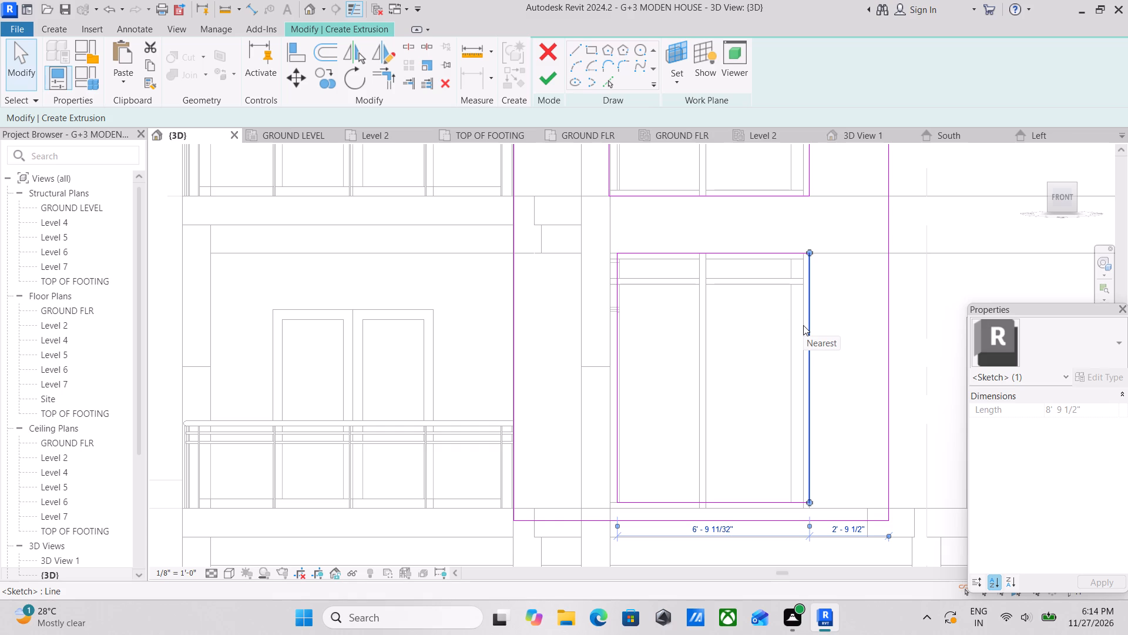
{"action": "right_click", "coordinate": [803, 325]}
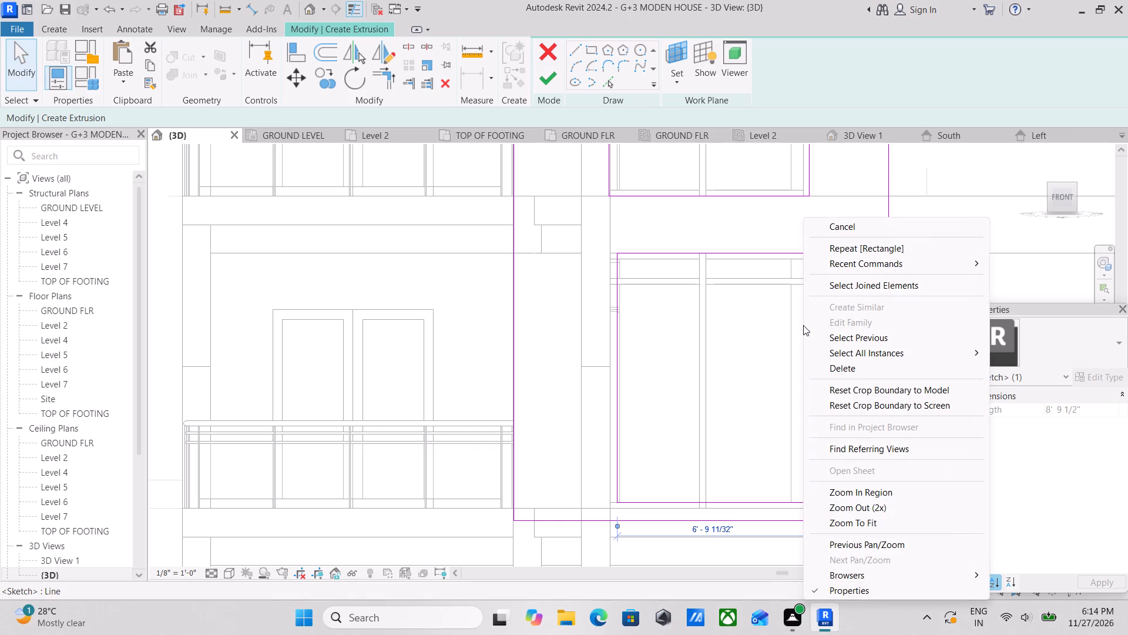
{"action": "left_click", "coordinate": [850, 367]}
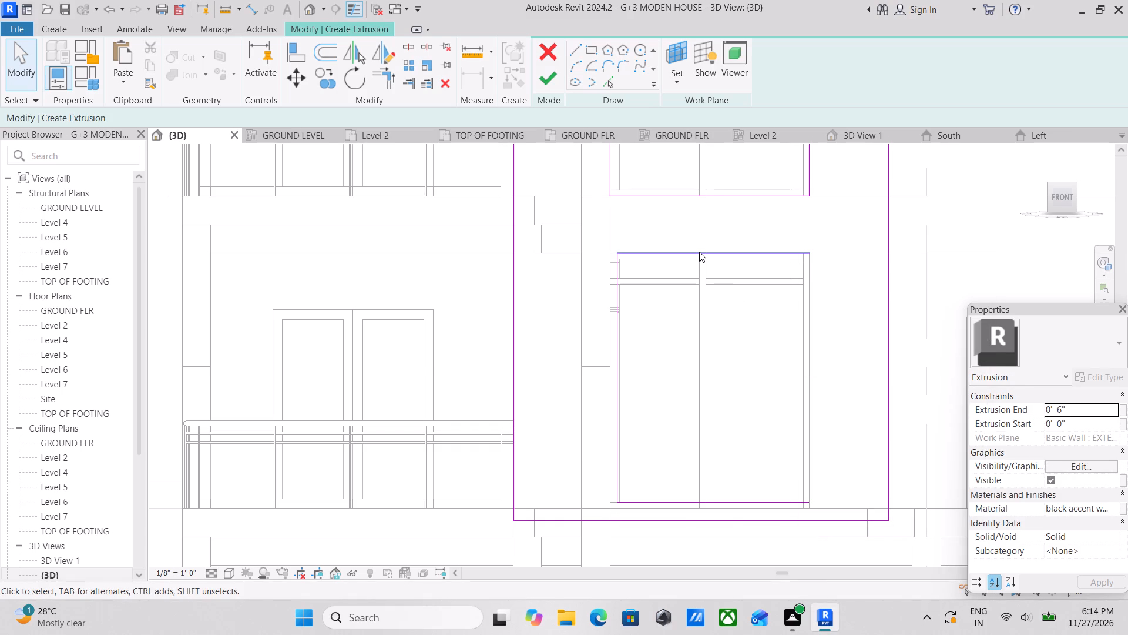
{"action": "left_click", "coordinate": [699, 252]}
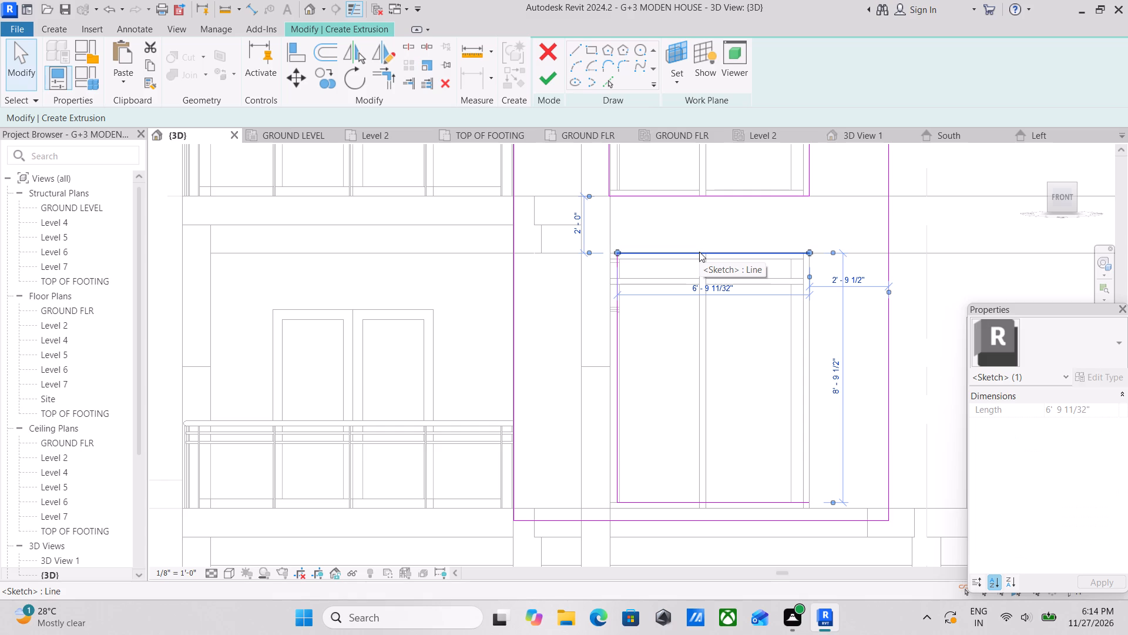
{"action": "right_click", "coordinate": [699, 252]}
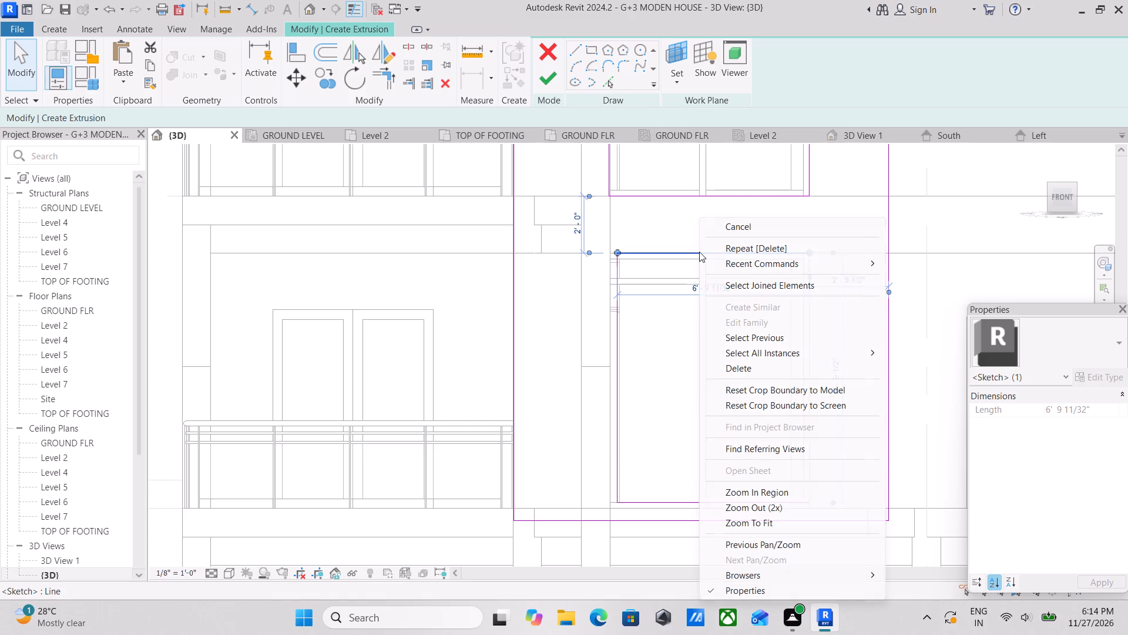
{"action": "left_click", "coordinate": [730, 370]}
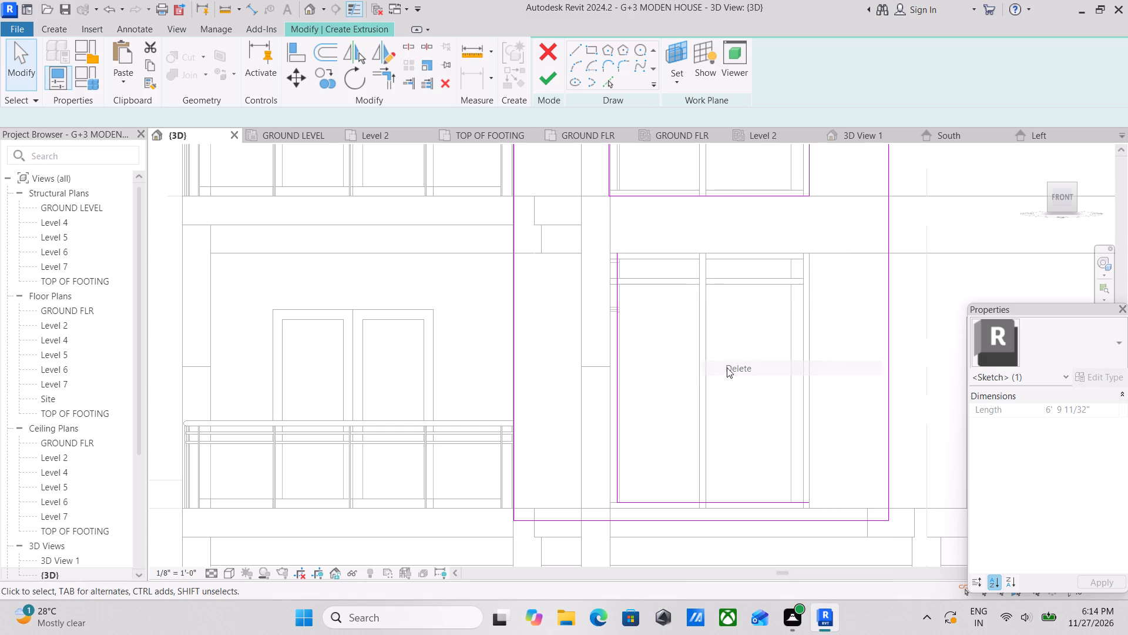
{"action": "left_click", "coordinate": [613, 322]}
{"action": "right_click", "coordinate": [613, 322]}
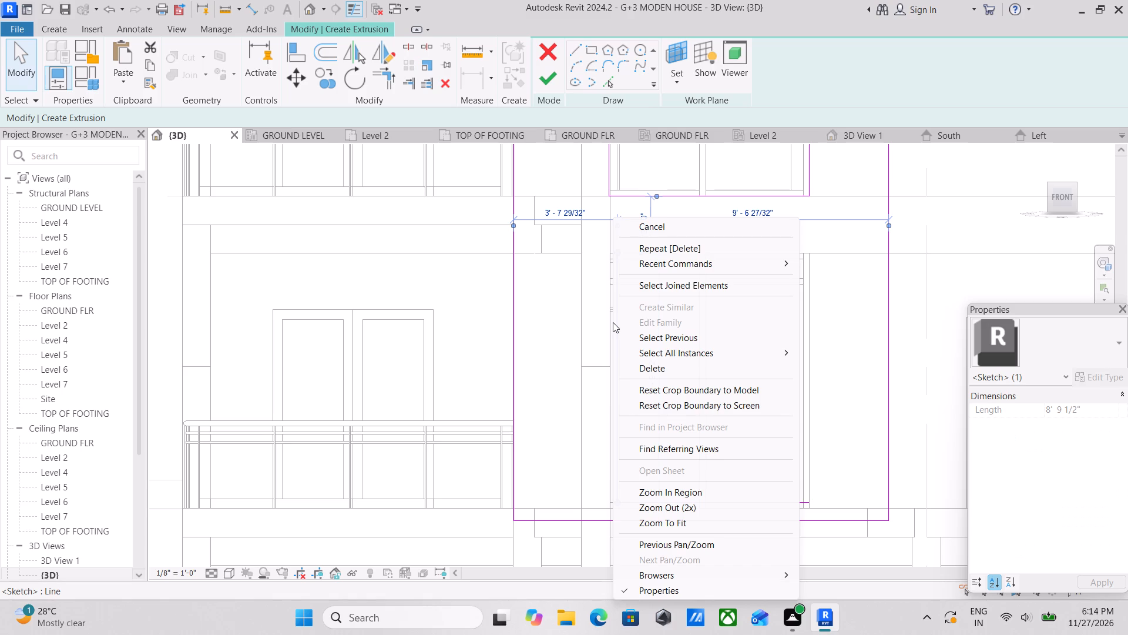
{"action": "left_click", "coordinate": [643, 370]}
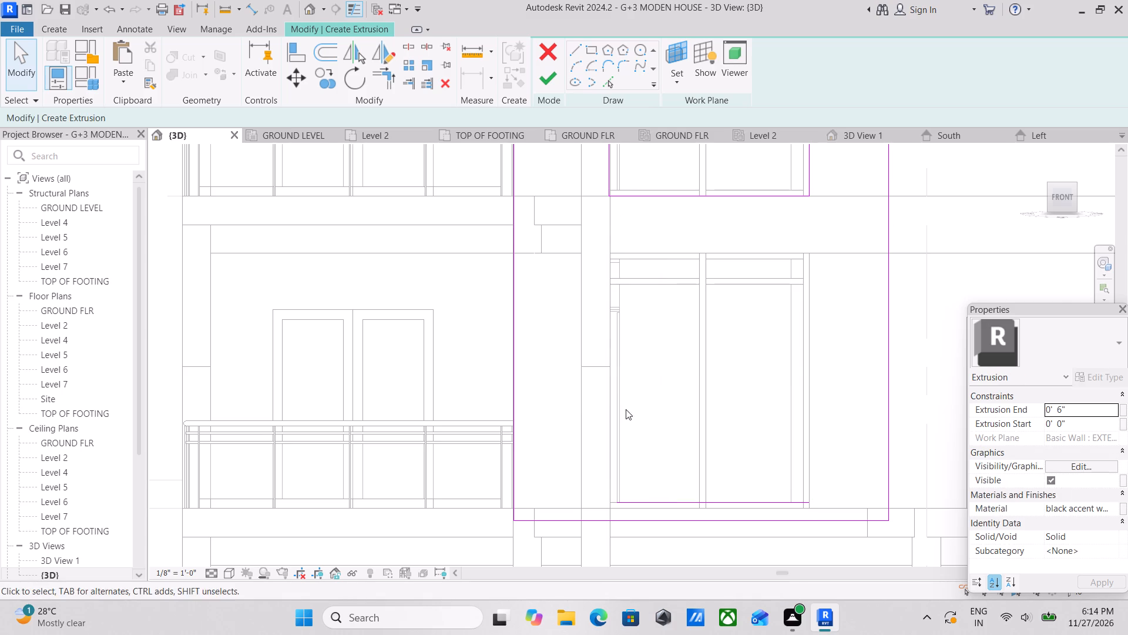
{"action": "middle_click_drag", "start_coordinate": [626, 409], "coordinate": [639, 355]}
{"action": "left_click", "coordinate": [673, 452]}
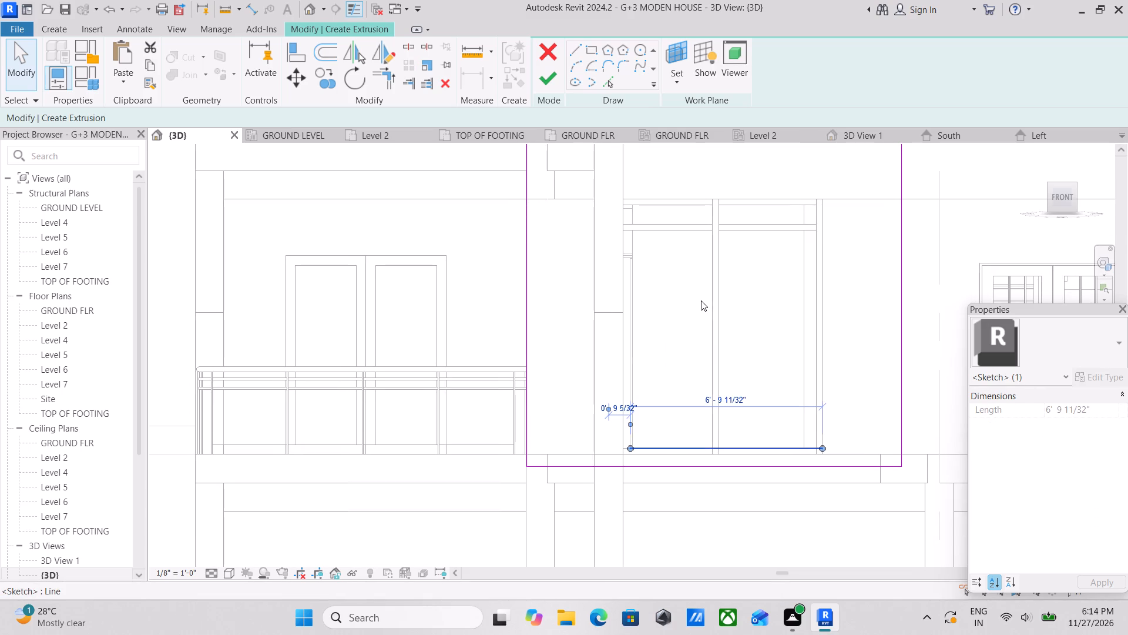
{"action": "right_click", "coordinate": [701, 300]}
{"action": "left_click", "coordinate": [755, 366]}
Sketch a rectangular opening about 7' wide and 9' high around the ground-floor large window, following the wall opening's corners.
{"action": "middle_click_drag", "start_coordinate": [674, 274], "coordinate": [669, 354]}
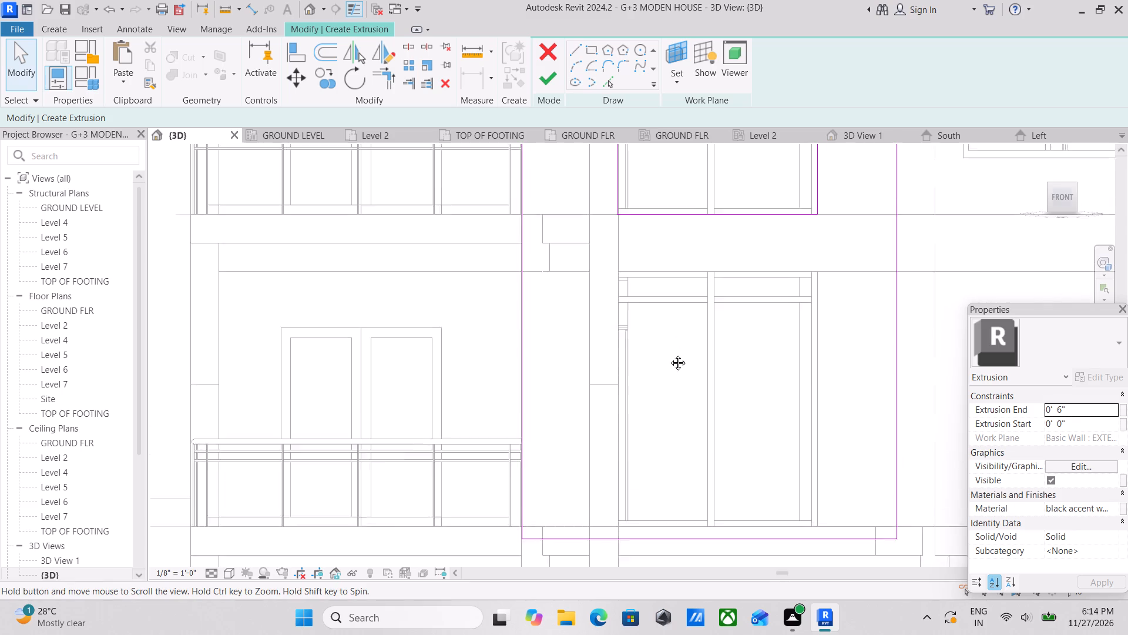
{"action": "middle_click_drag", "start_coordinate": [669, 354], "coordinate": [664, 390]}
{"action": "left_click", "coordinate": [588, 51]}
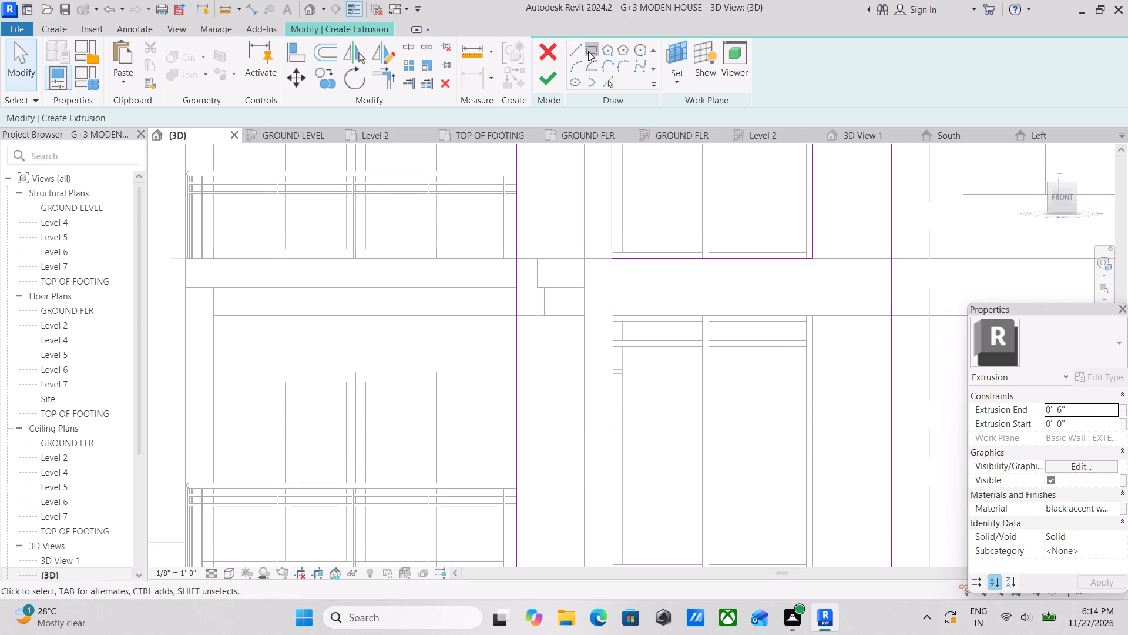
{"action": "left_click", "coordinate": [814, 315]}
{"action": "middle_click_drag", "start_coordinate": [740, 415], "coordinate": [807, 227]}
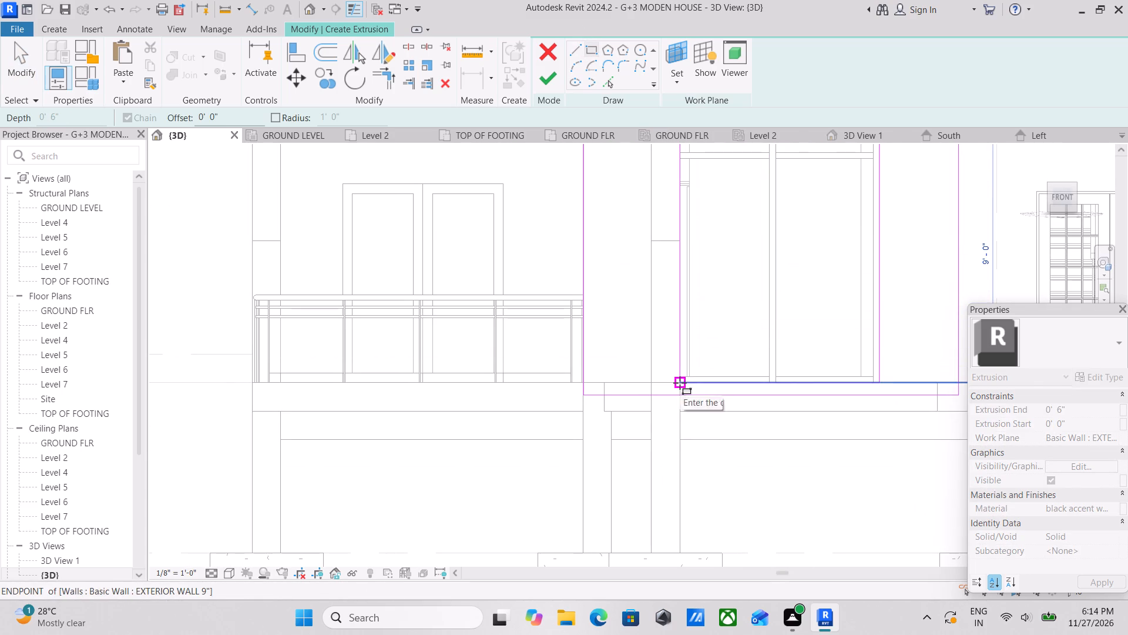
{"action": "scroll", "coordinate": [678, 383], "scroll_direction": "up", "scroll_amount": 3}
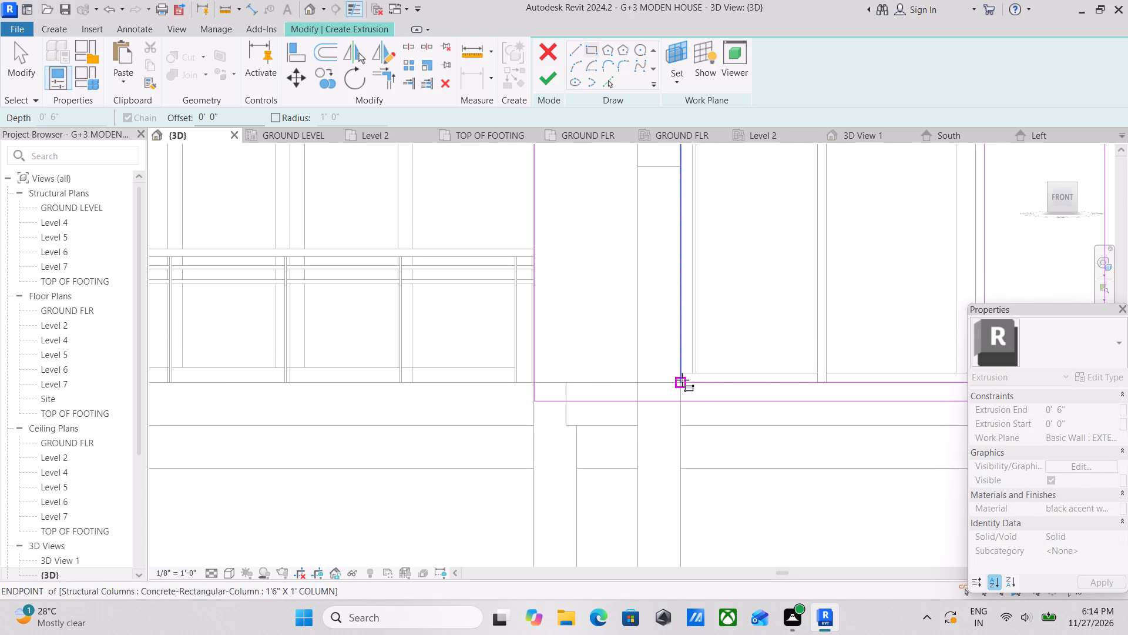
{"action": "left_click", "coordinate": [682, 380]}
Finish the left bay extrusion sketch with its outline and window openings.
{"action": "scroll", "coordinate": [740, 275], "scroll_direction": "down", "scroll_amount": 2}
{"action": "middle_click_drag", "start_coordinate": [738, 280], "coordinate": [654, 436]}
{"action": "scroll", "coordinate": [675, 339], "scroll_direction": "down", "scroll_amount": 3}
{"action": "middle_click_drag", "start_coordinate": [669, 357], "coordinate": [625, 463]}
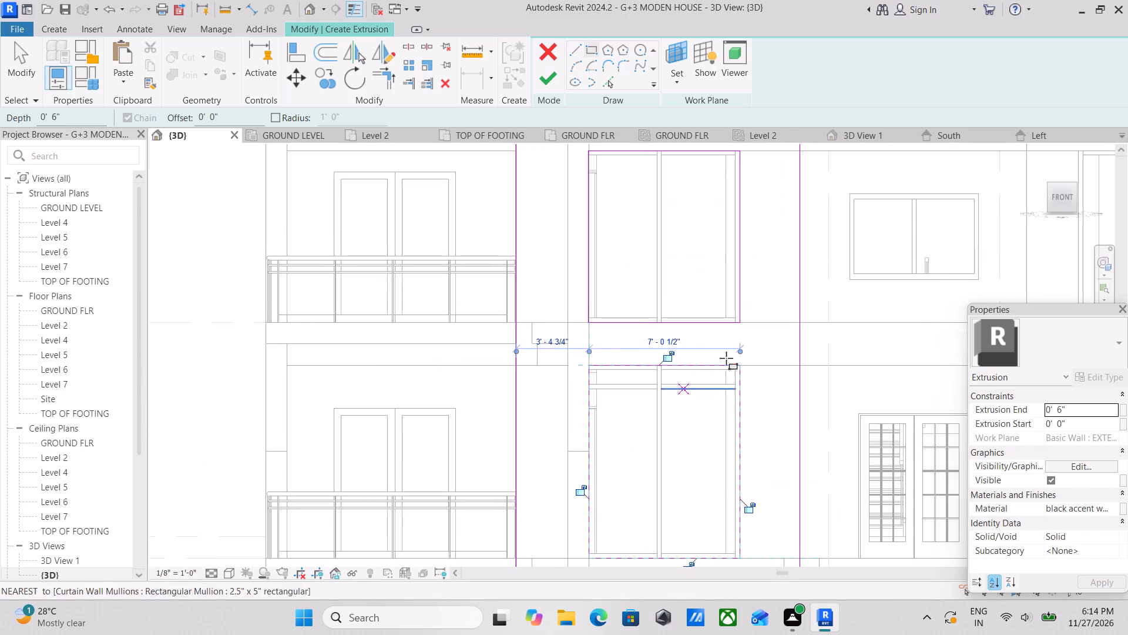
{"action": "scroll", "coordinate": [808, 329], "scroll_direction": "down", "scroll_amount": 1}
{"action": "middle_click_drag", "start_coordinate": [808, 330], "coordinate": [721, 456]}
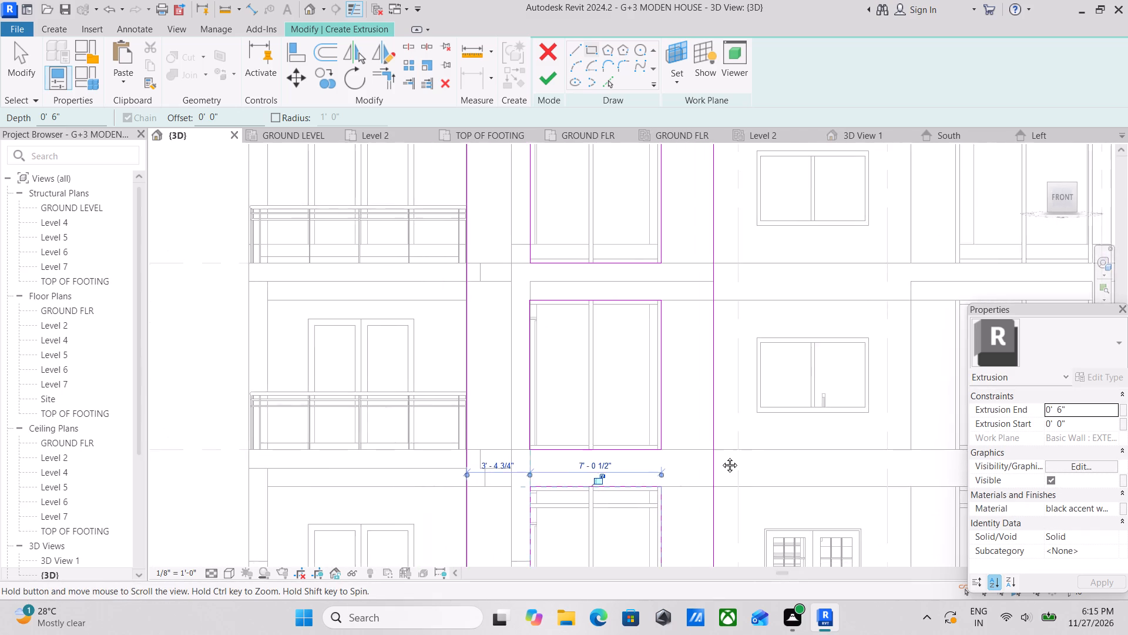
{"action": "middle_click_drag", "start_coordinate": [721, 456], "coordinate": [712, 468]}
{"action": "scroll", "coordinate": [548, 94], "scroll_direction": "down", "scroll_amount": 2}
{"action": "scroll", "coordinate": [546, 303], "scroll_direction": "down", "scroll_amount": 2}
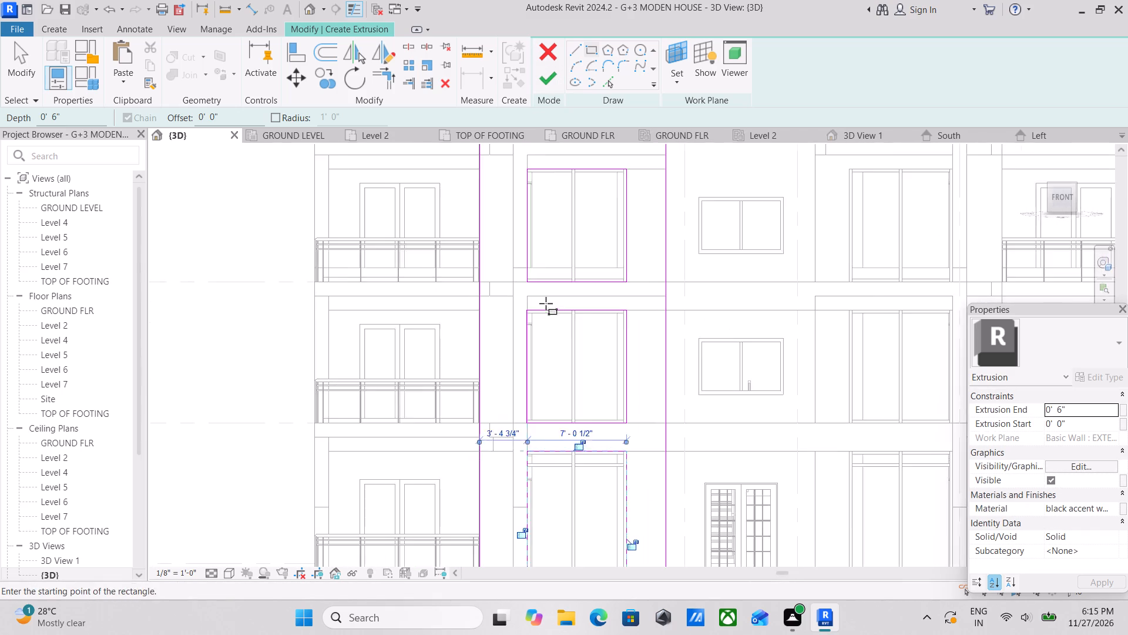
{"action": "middle_click_drag", "start_coordinate": [556, 313], "coordinate": [684, 227]}
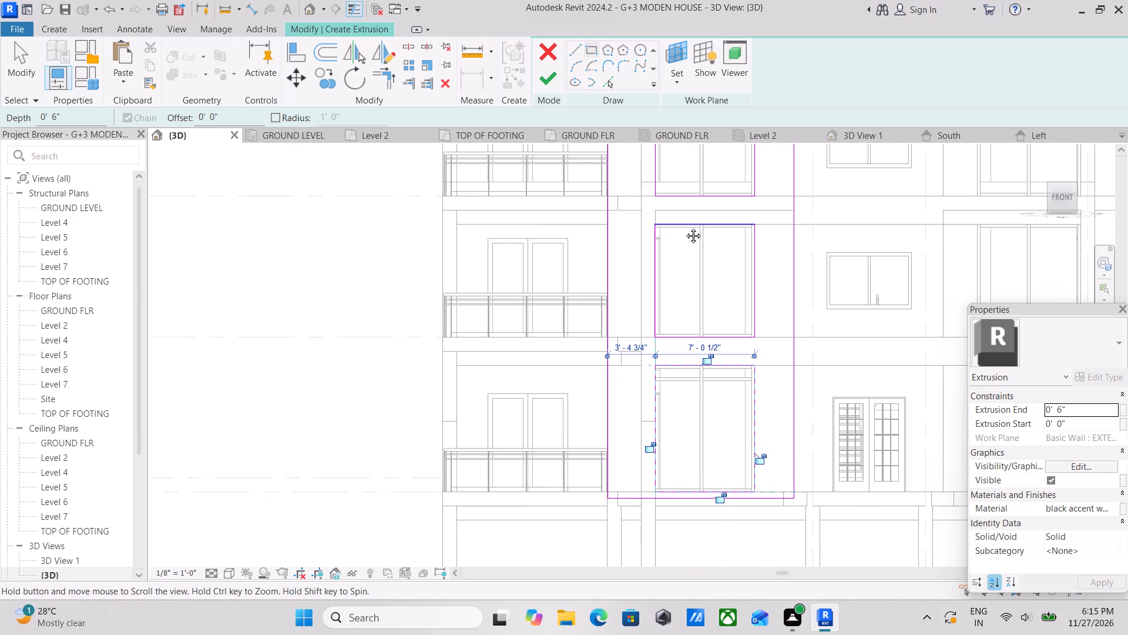
{"action": "middle_click_drag", "start_coordinate": [684, 227], "coordinate": [677, 278]}
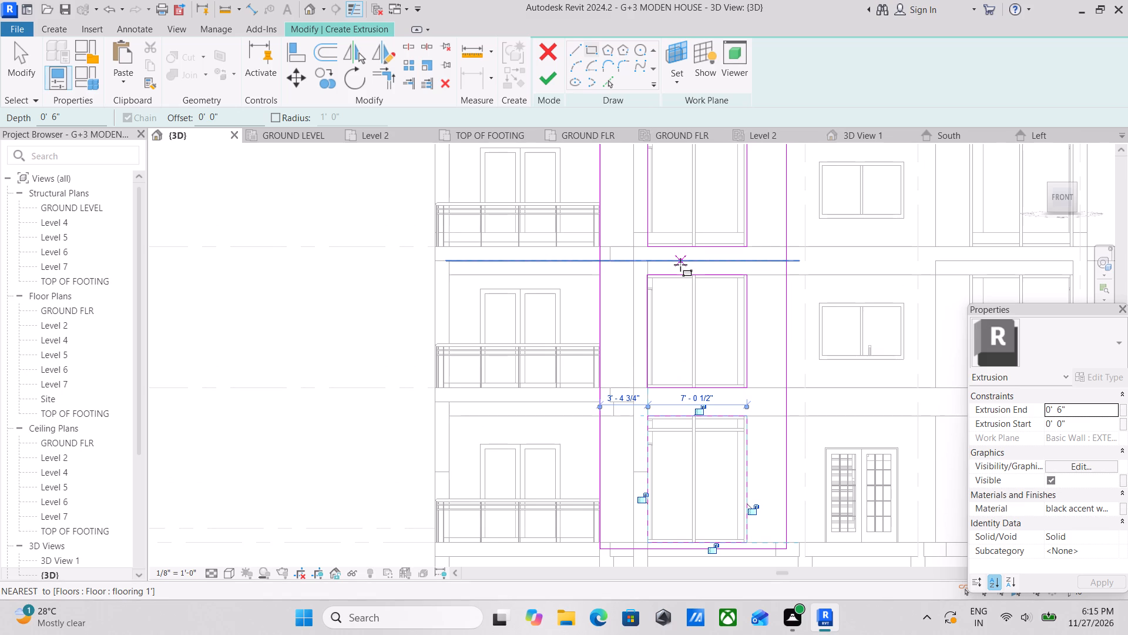
{"action": "left_click", "coordinate": [551, 80]}
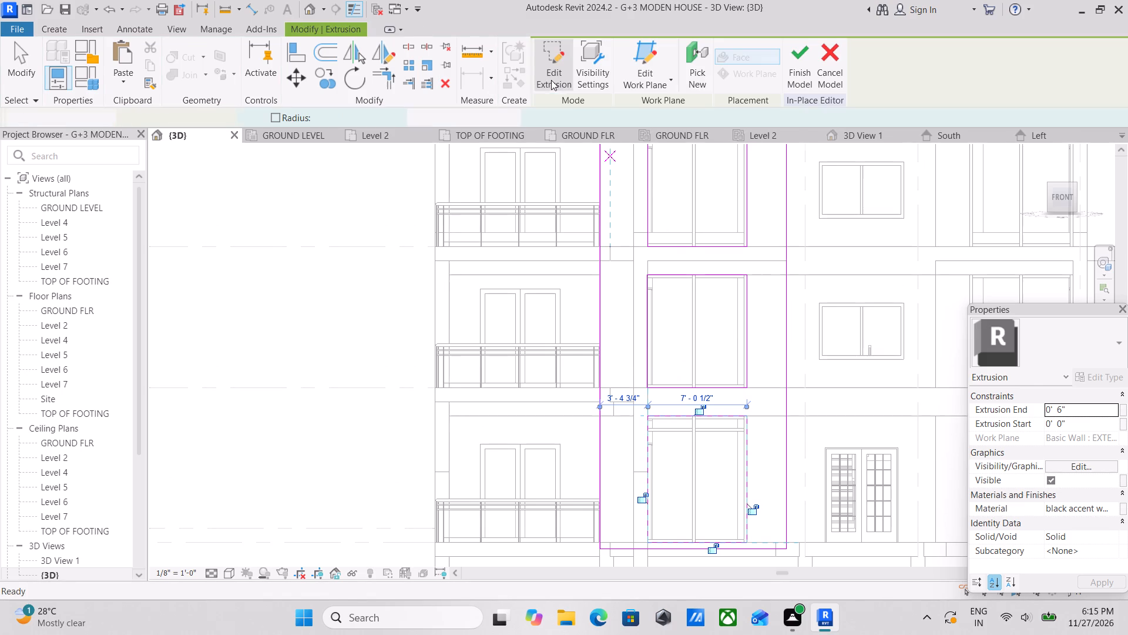
Create a new material from the left bay extrusion's Material property.
{"action": "middle_click_drag", "start_coordinate": [718, 253], "coordinate": [642, 288]}
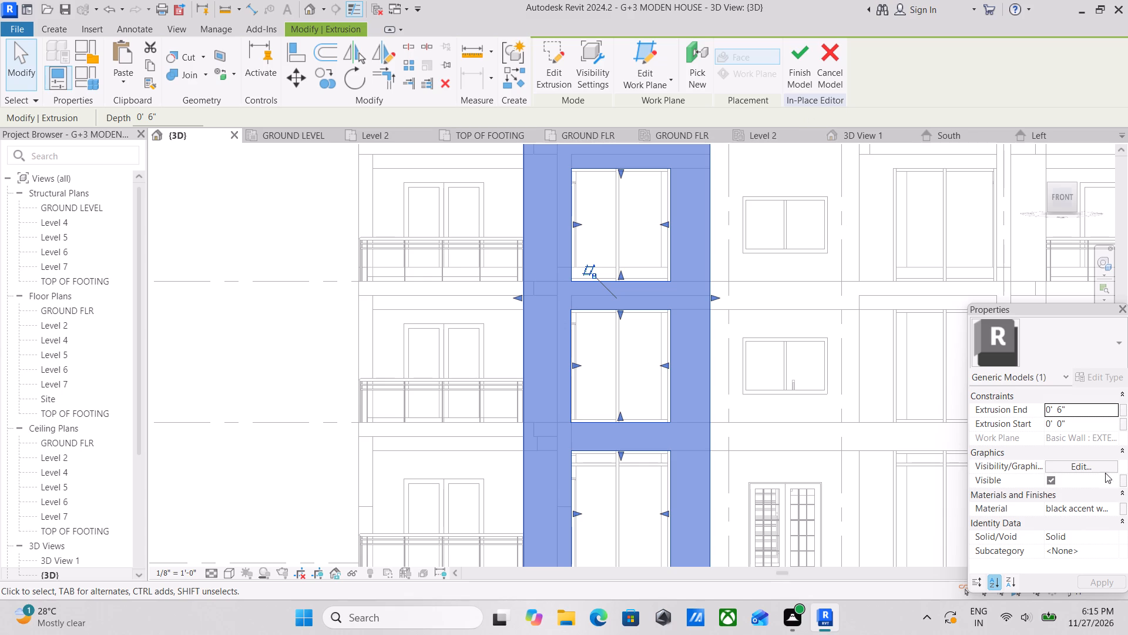
{"action": "scroll", "coordinate": [1114, 477], "scroll_direction": "down", "scroll_amount": 2}
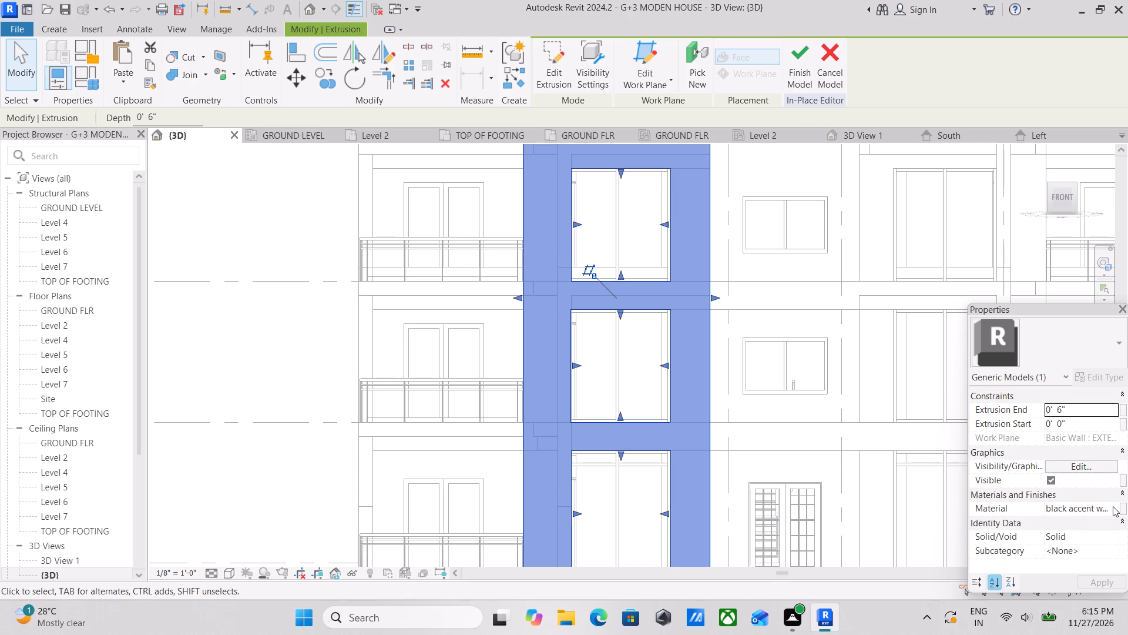
{"action": "left_click", "coordinate": [1113, 506]}
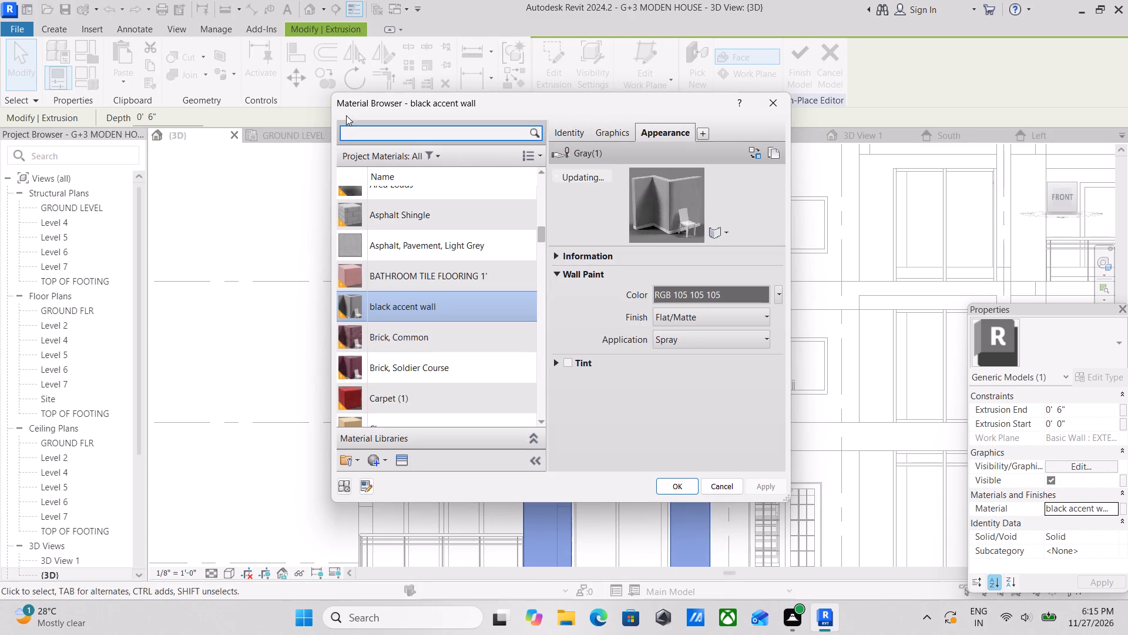
{"action": "left_click", "coordinate": [372, 454]}
{"action": "left_click", "coordinate": [409, 478]}
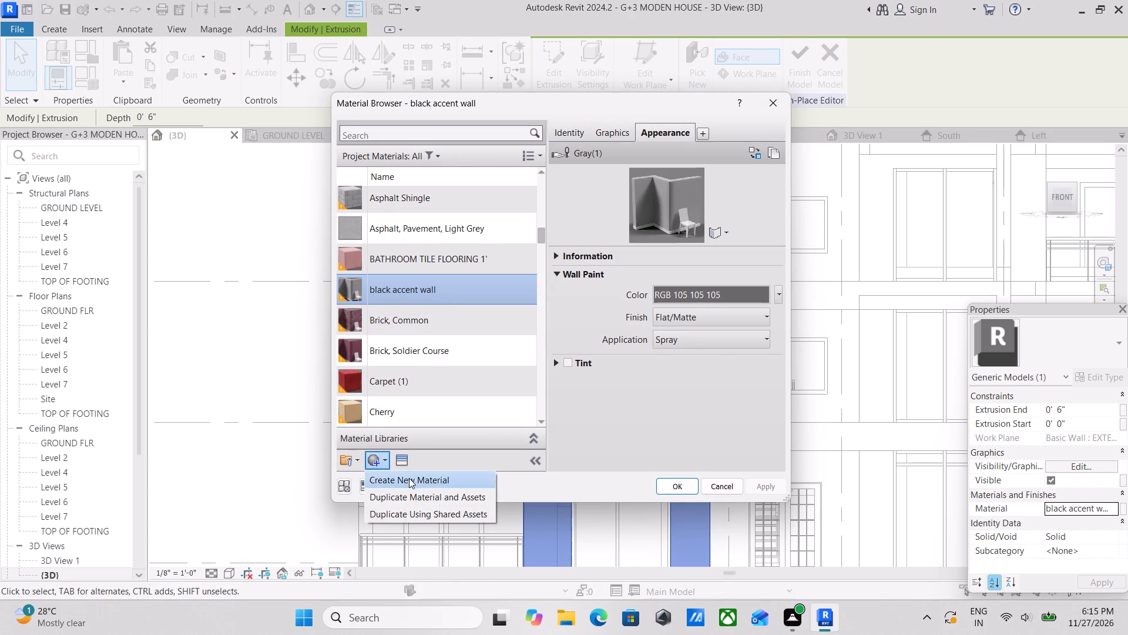
Rename the new material as brown accent frame.
{"action": "right_click", "coordinate": [431, 293]}
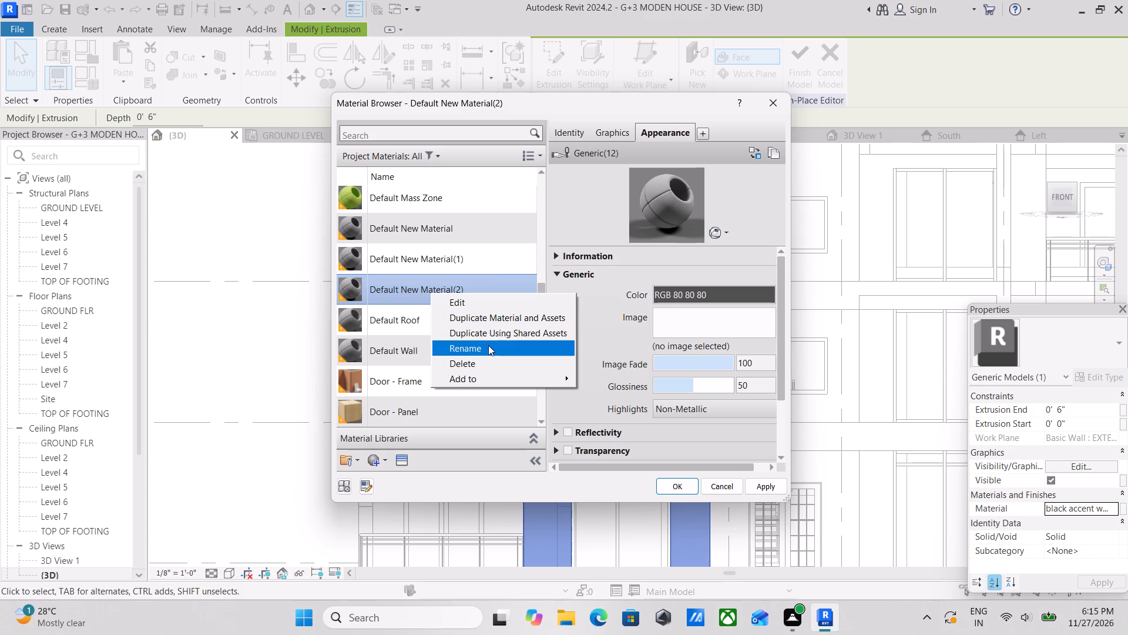
{"action": "left_click", "coordinate": [487, 347]}
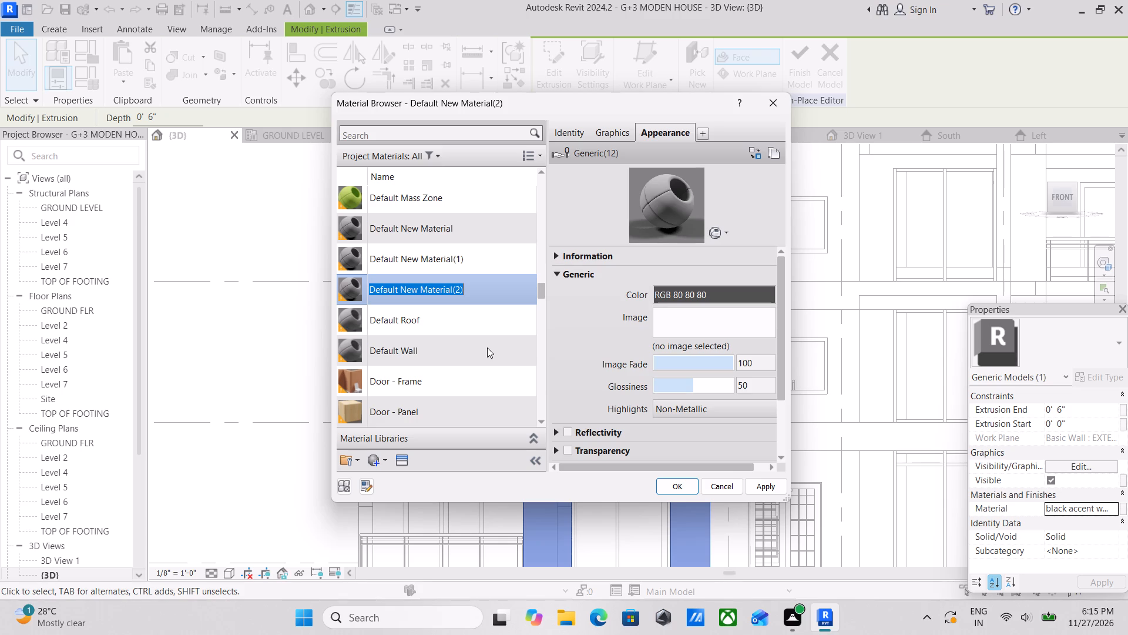
{"action": "type", "text": "br"}
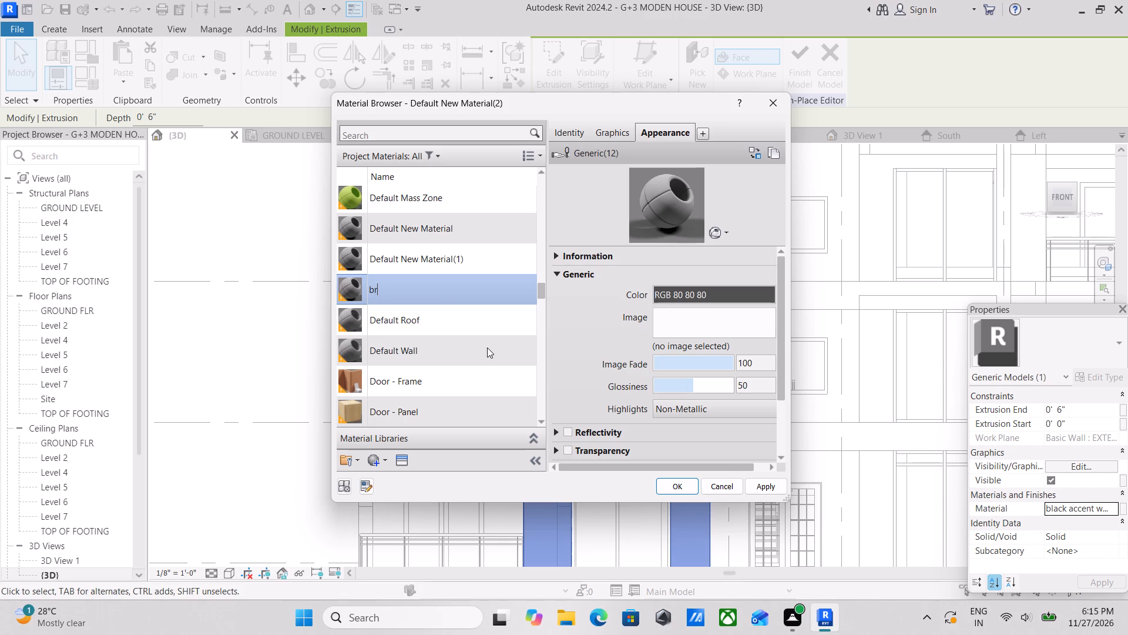
{"action": "type", "text": "ow"}
{"action": "type", "text": "n"}
{"action": "key", "text": "space"}
{"action": "key", "text": "a"}
{"action": "type", "text": "cc"}
{"action": "key", "text": "e"}
{"action": "type", "text": "nt frame"}
{"action": "key", "text": "space"}
{"action": "left_click", "coordinate": [471, 289]}
Examine the Appearance Library's Paint assets, including the Glossy, Metal Flake, Metallic and Powder Coat Rough subcategories, for the new material.
{"action": "left_click", "coordinate": [403, 463]}
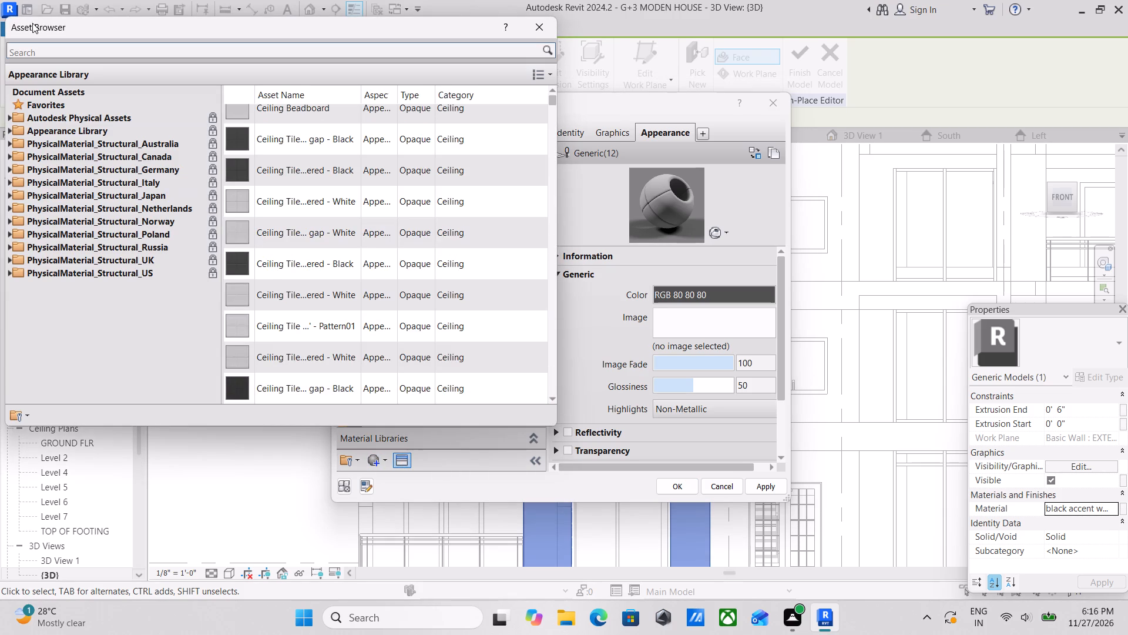
{"action": "left_click", "coordinate": [8, 131]}
{"action": "scroll", "coordinate": [78, 197], "scroll_direction": "down", "scroll_amount": 2}
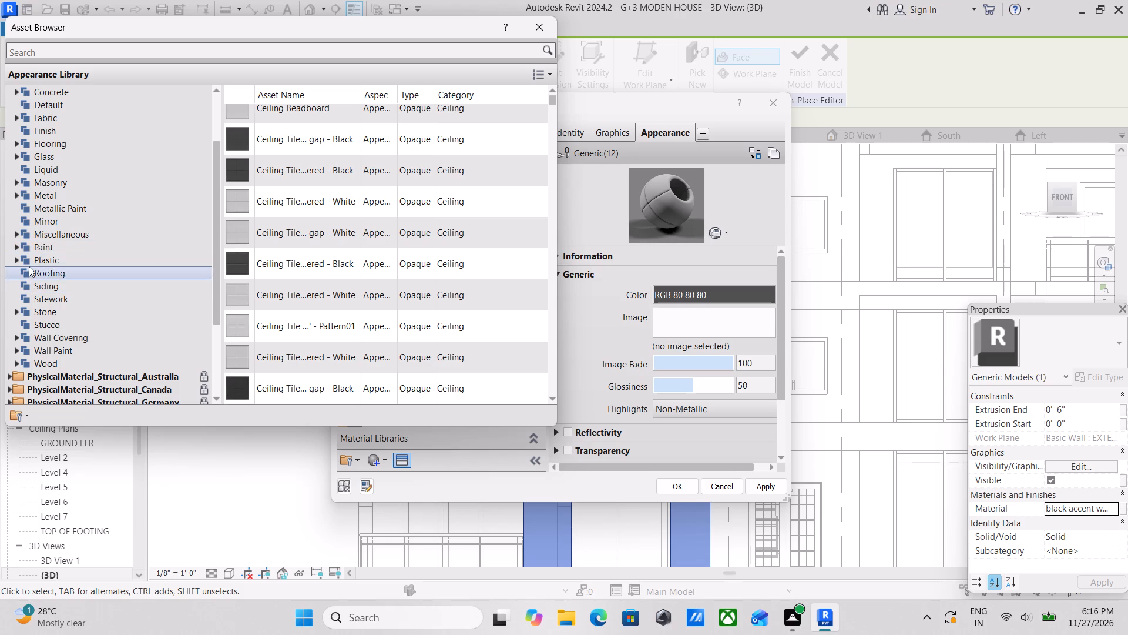
{"action": "left_click", "coordinate": [23, 247]}
{"action": "left_click", "coordinate": [18, 247]}
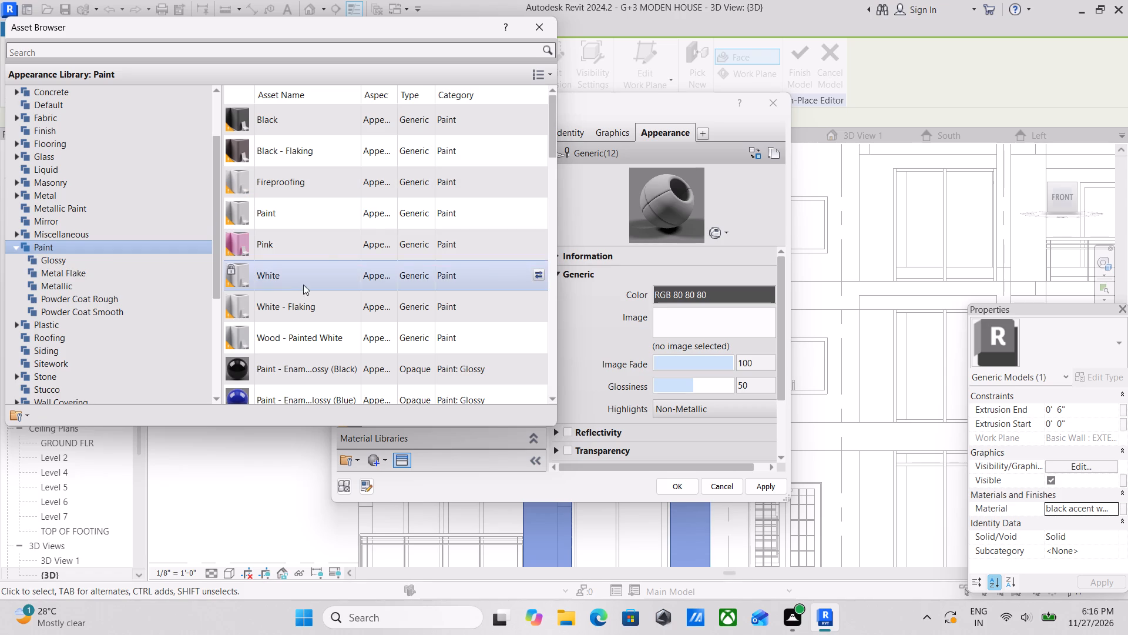
{"action": "scroll", "coordinate": [301, 215], "scroll_direction": "up", "scroll_amount": 5}
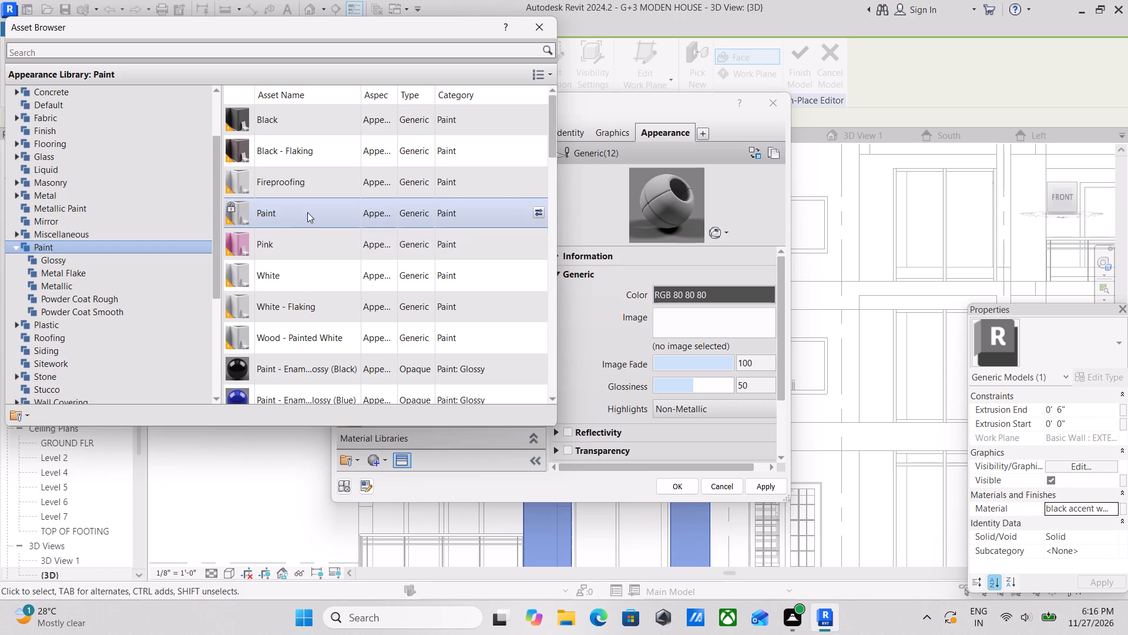
{"action": "scroll", "coordinate": [327, 192], "scroll_direction": "down", "scroll_amount": 3}
{"action": "scroll", "coordinate": [319, 290], "scroll_direction": "down", "scroll_amount": 1}
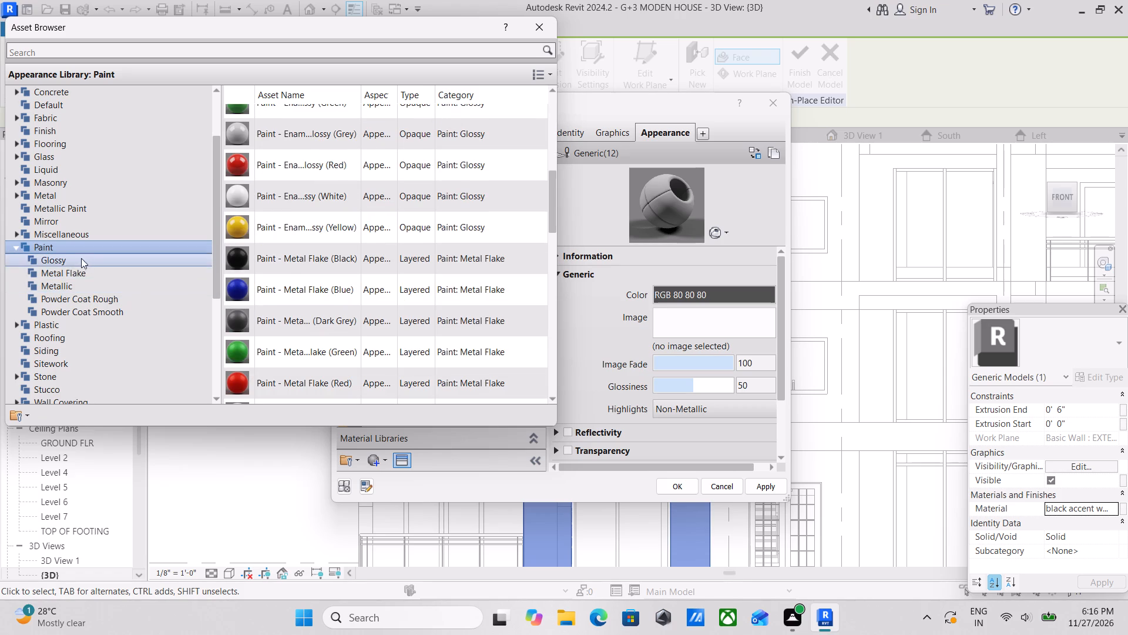
{"action": "left_click", "coordinate": [75, 260]}
{"action": "left_click", "coordinate": [68, 275]}
{"action": "left_click", "coordinate": [58, 259]}
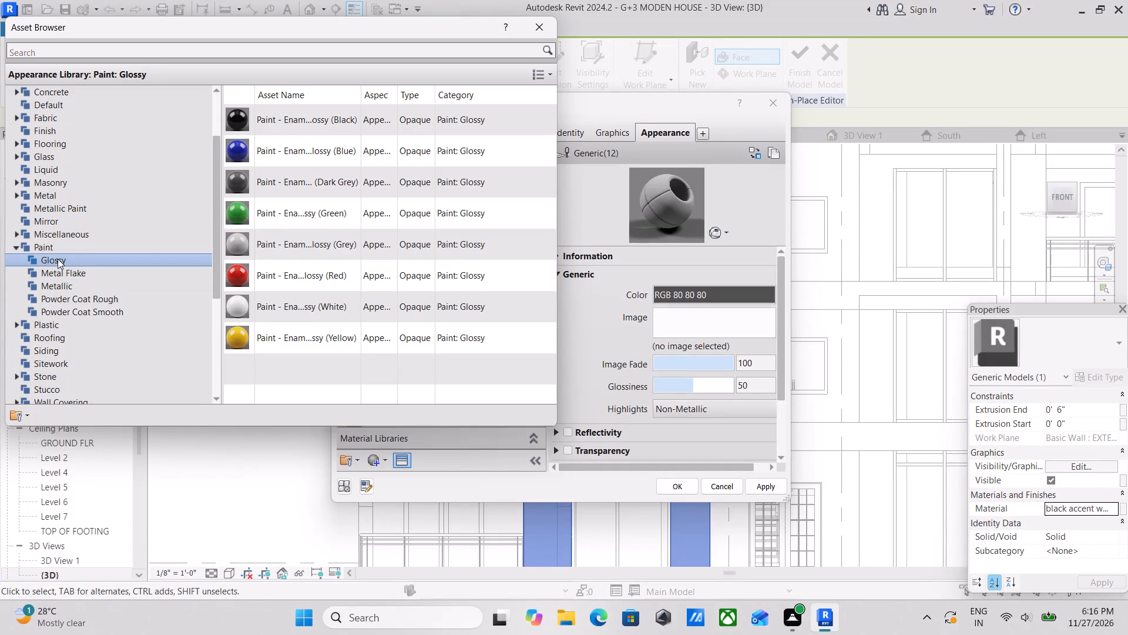
{"action": "left_click", "coordinate": [58, 300]}
{"action": "left_click", "coordinate": [55, 286]}
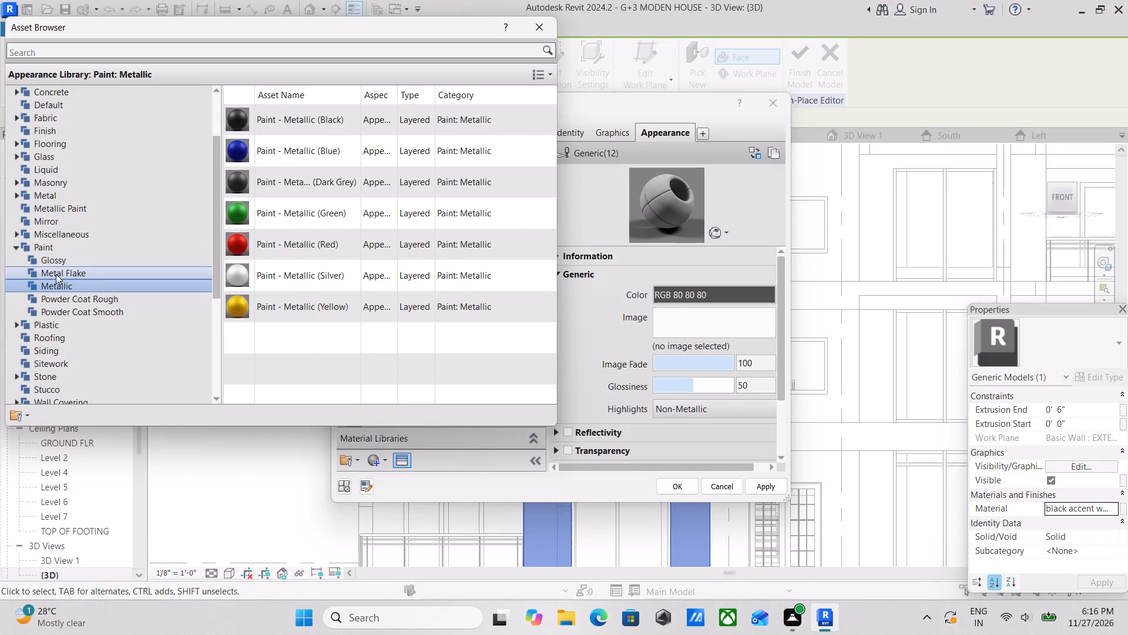
{"action": "left_click", "coordinate": [56, 273]}
{"action": "left_click", "coordinate": [53, 256]}
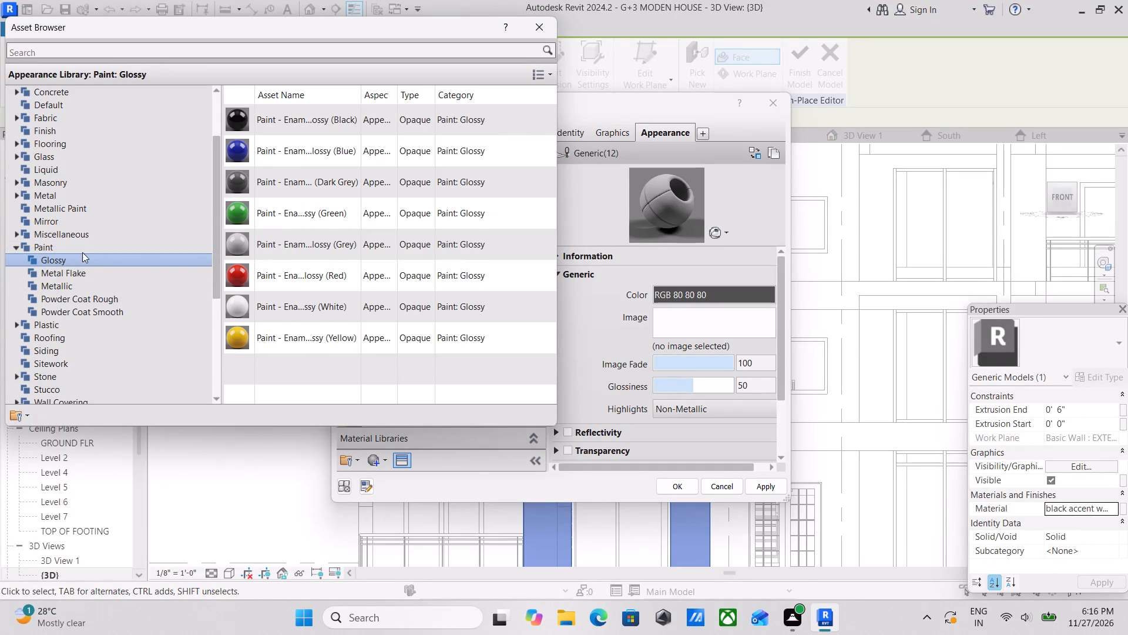
Look through the full Paint asset list again, checking the generic Fireproofing and Paint assets for a suitable appearance.
{"action": "left_click", "coordinate": [62, 248]}
{"action": "scroll", "coordinate": [334, 245], "scroll_direction": "up", "scroll_amount": 3}
{"action": "scroll", "coordinate": [323, 272], "scroll_direction": "down", "scroll_amount": 2}
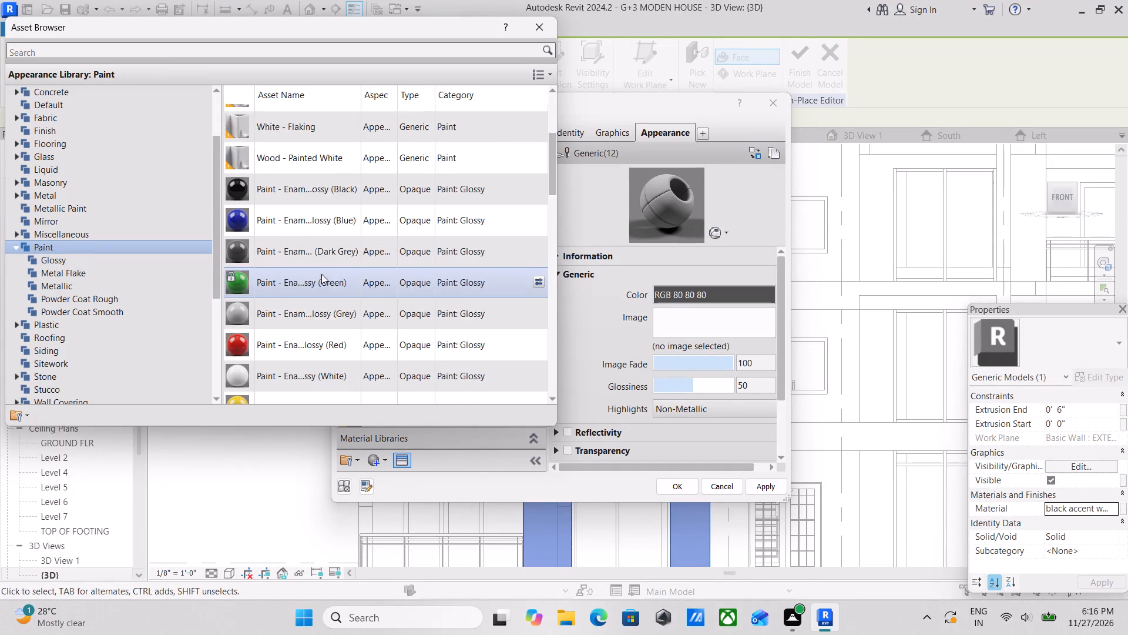
{"action": "scroll", "coordinate": [321, 274], "scroll_direction": "down", "scroll_amount": 2}
{"action": "scroll", "coordinate": [299, 275], "scroll_direction": "up", "scroll_amount": 11}
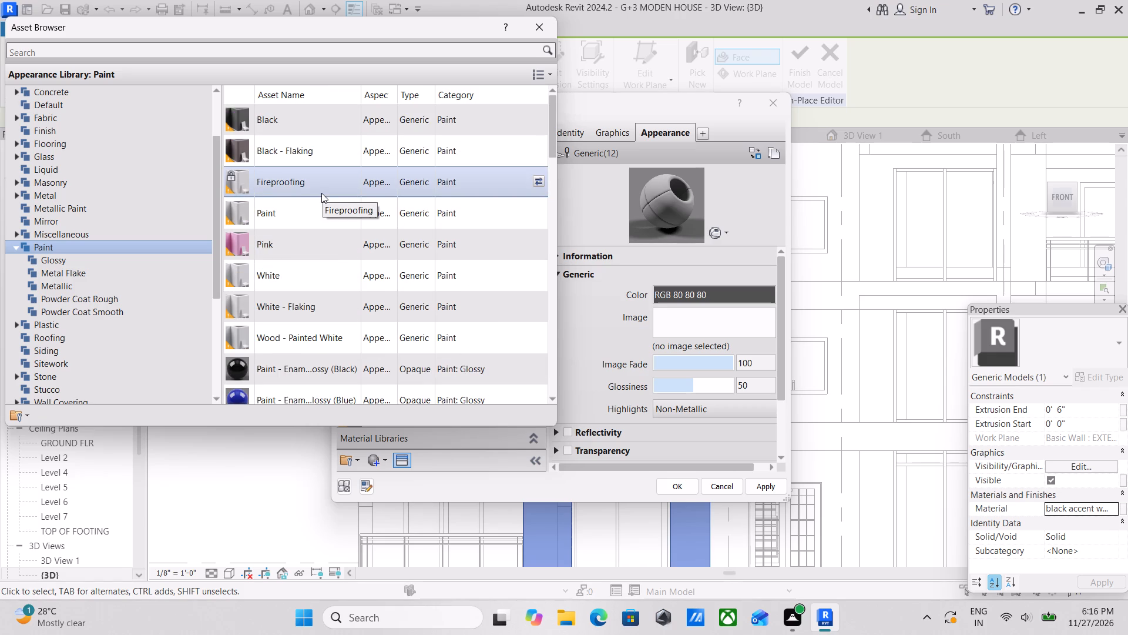
{"action": "scroll", "coordinate": [321, 193], "scroll_direction": "up", "scroll_amount": 5}
{"action": "scroll", "coordinate": [319, 141], "scroll_direction": "up", "scroll_amount": 3}
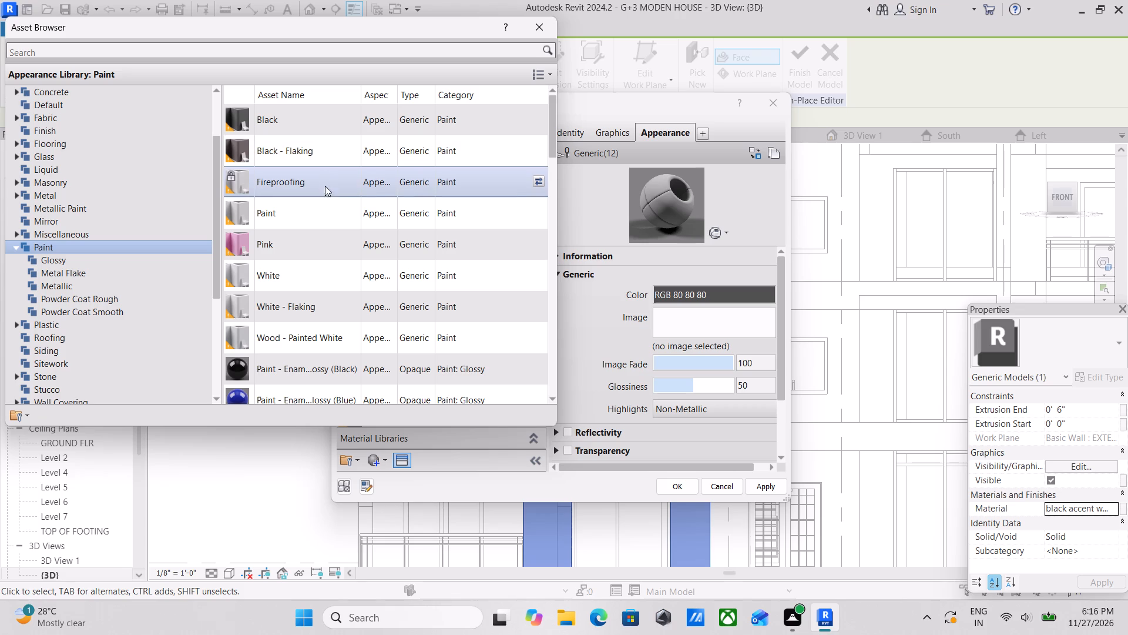
{"action": "left_click", "coordinate": [325, 193]}
{"action": "left_click", "coordinate": [312, 219]}
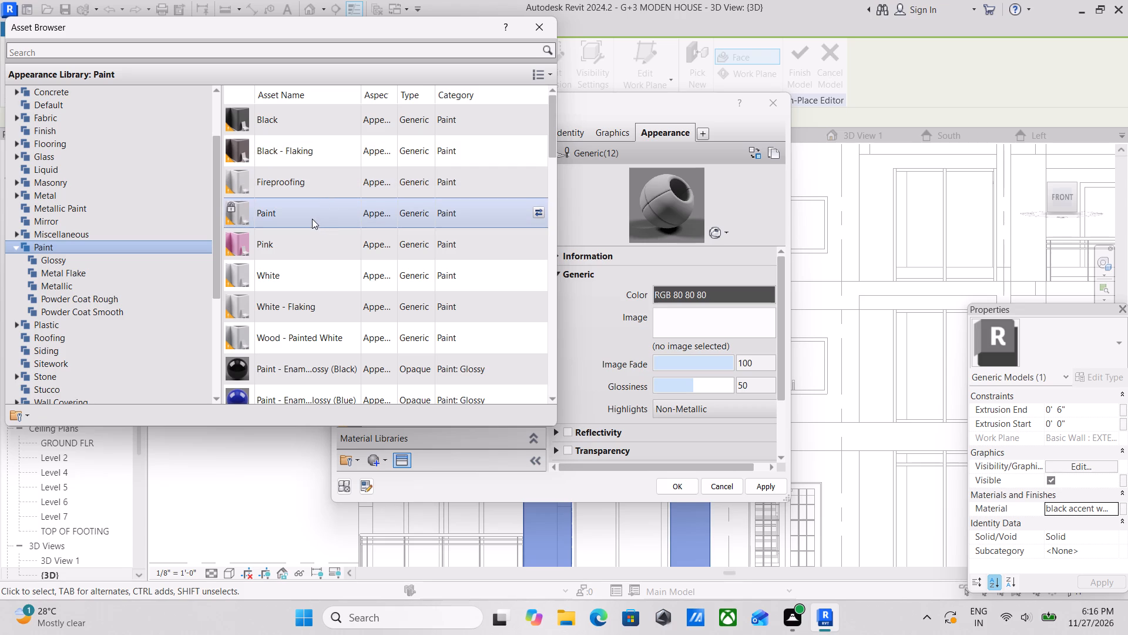
{"action": "right_click", "coordinate": [384, 208]}
{"action": "left_click", "coordinate": [313, 220]}
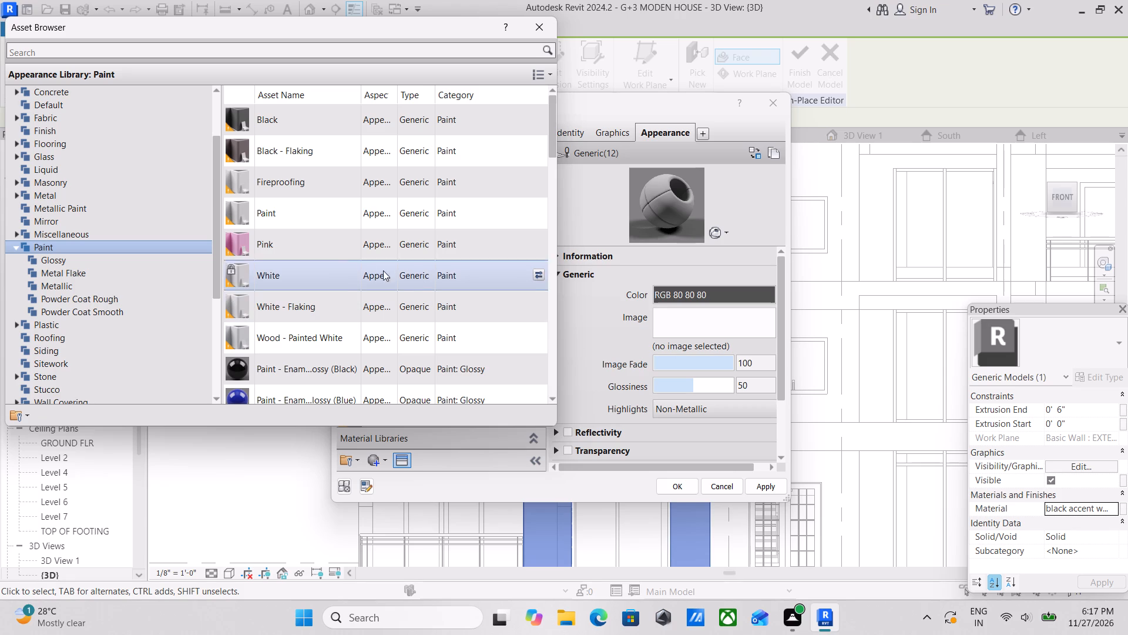
{"action": "left_click", "coordinate": [312, 182]}
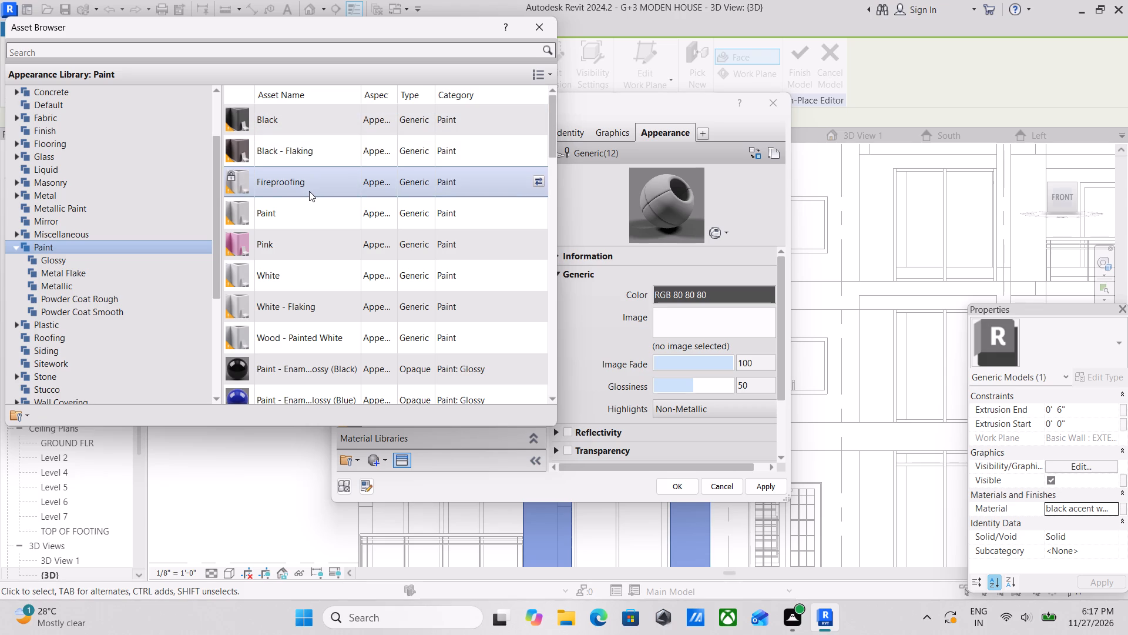
{"action": "left_click", "coordinate": [308, 188]}
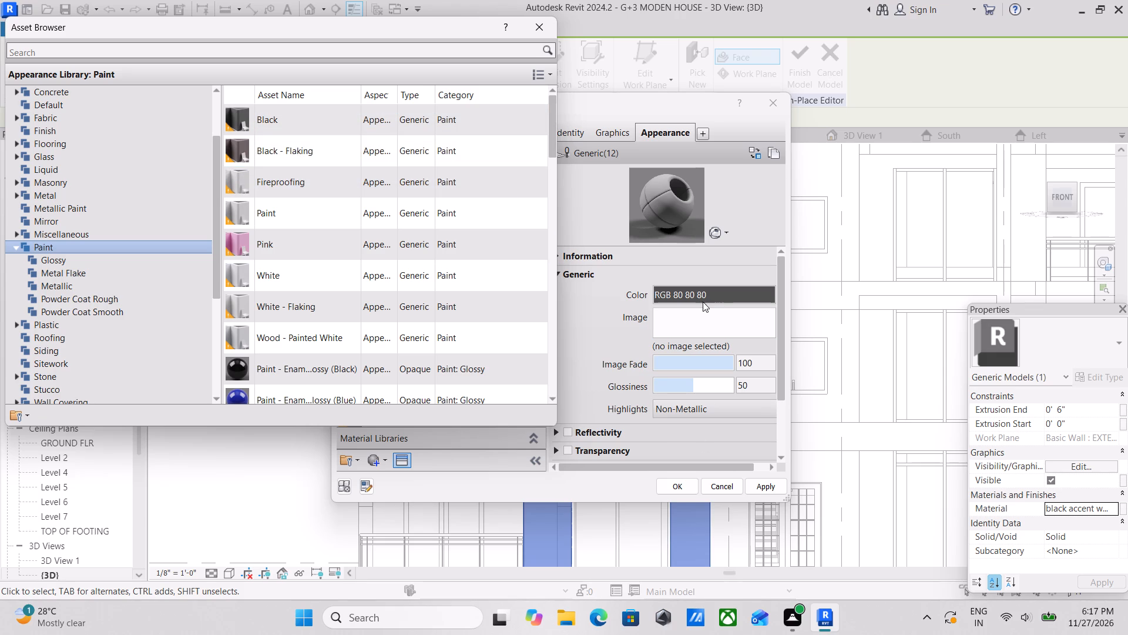
Look through the RAL DESIGN colour book's hue ranges for the new material's generic appearance colour.
{"action": "left_click", "coordinate": [714, 295]}
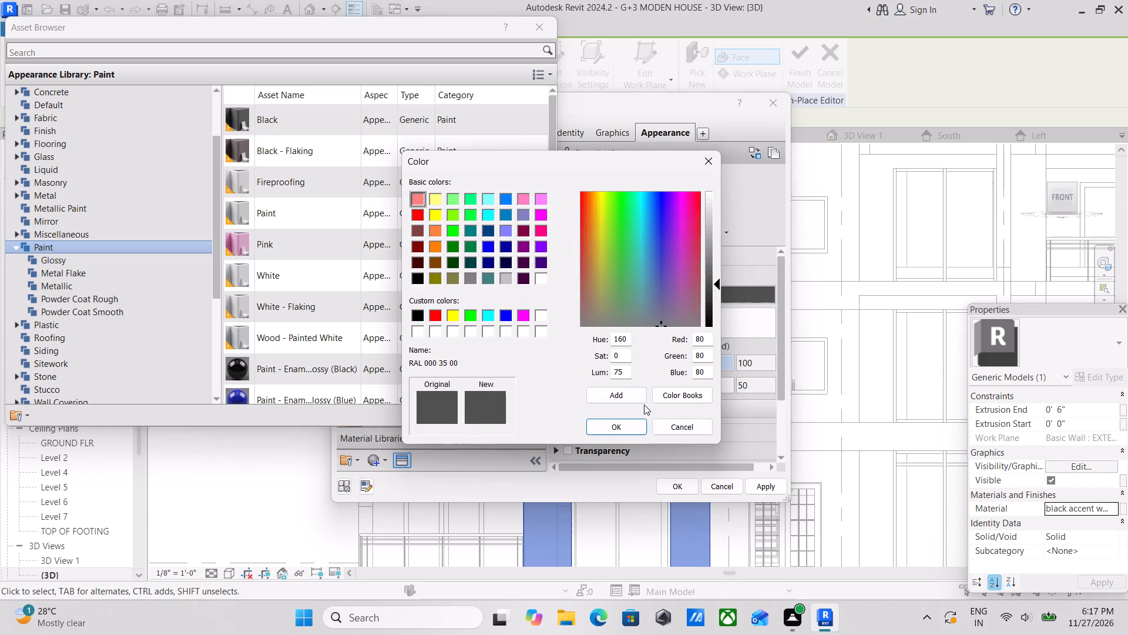
{"action": "left_click", "coordinate": [690, 396]}
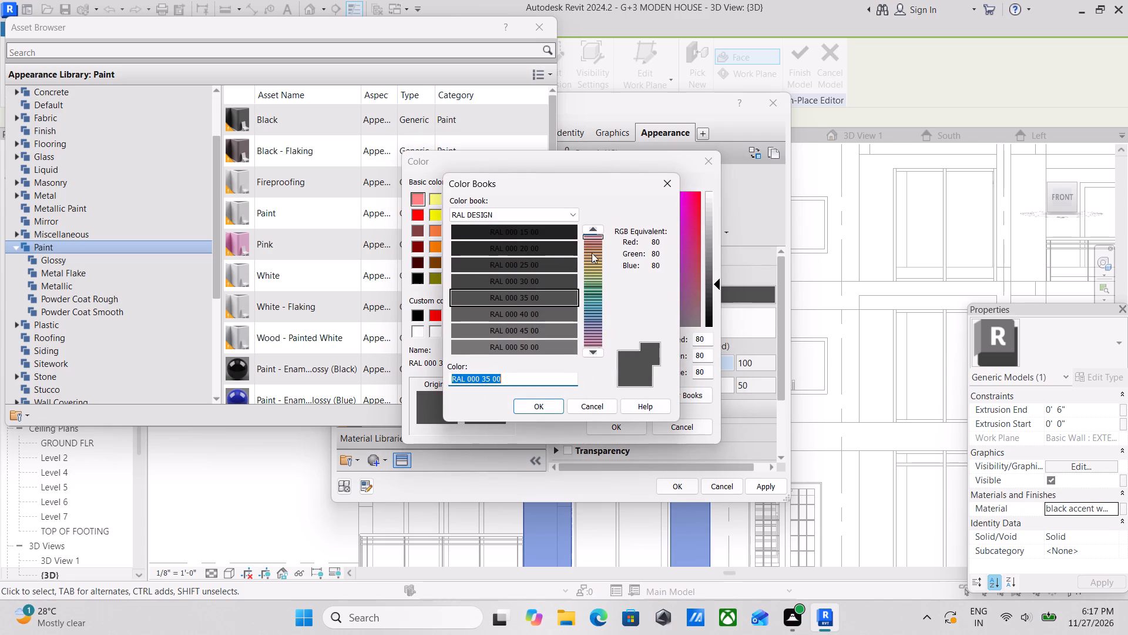
{"action": "left_click_drag", "start_coordinate": [593, 240], "coordinate": [595, 261]}
{"action": "left_click", "coordinate": [595, 261]}
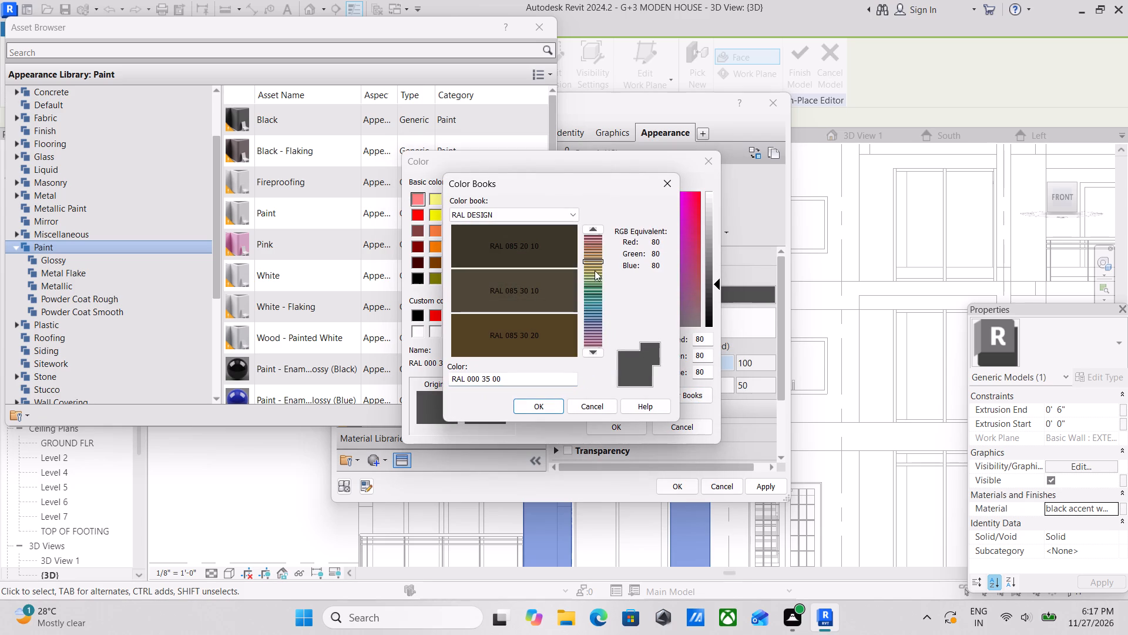
{"action": "left_click", "coordinate": [595, 304]}
{"action": "left_click_drag", "start_coordinate": [597, 348], "coordinate": [593, 329]}
{"action": "left_click", "coordinate": [593, 329]}
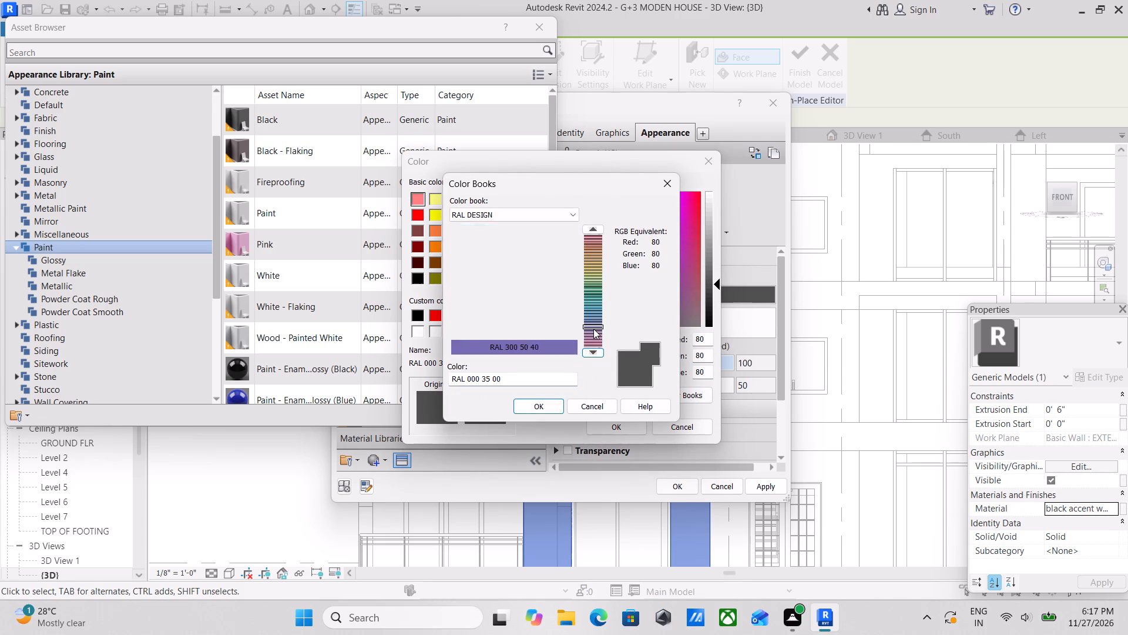
{"action": "left_click", "coordinate": [594, 307]}
{"action": "left_click", "coordinate": [593, 285]}
{"action": "left_click", "coordinate": [597, 267]}
{"action": "left_click", "coordinate": [597, 252]}
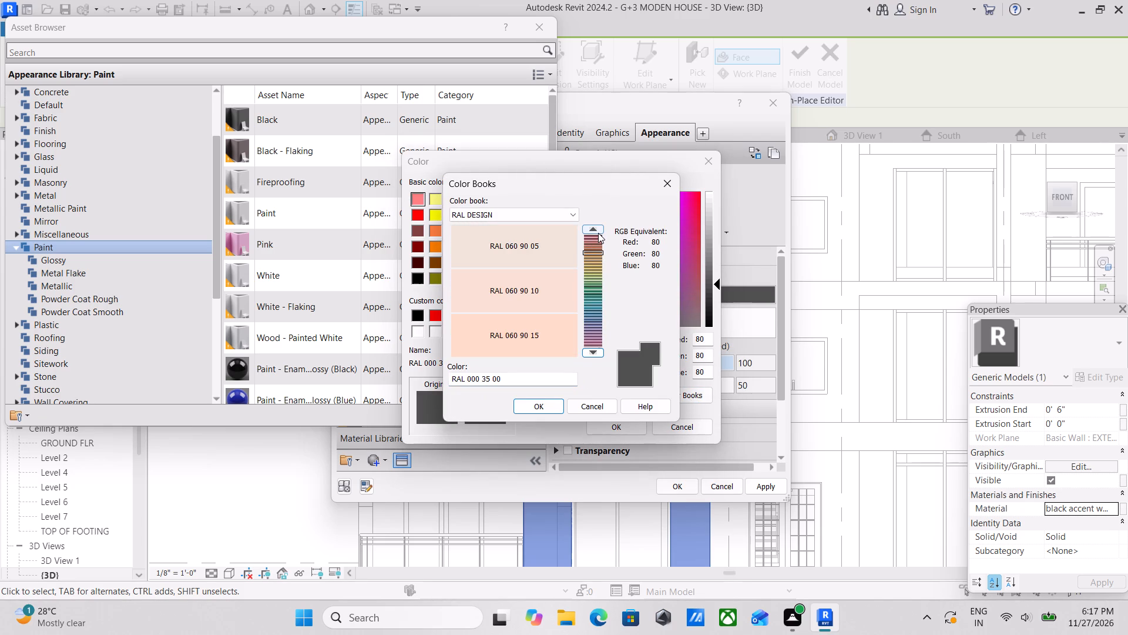
{"action": "left_click", "coordinate": [597, 239]}
{"action": "left_click", "coordinate": [595, 245]}
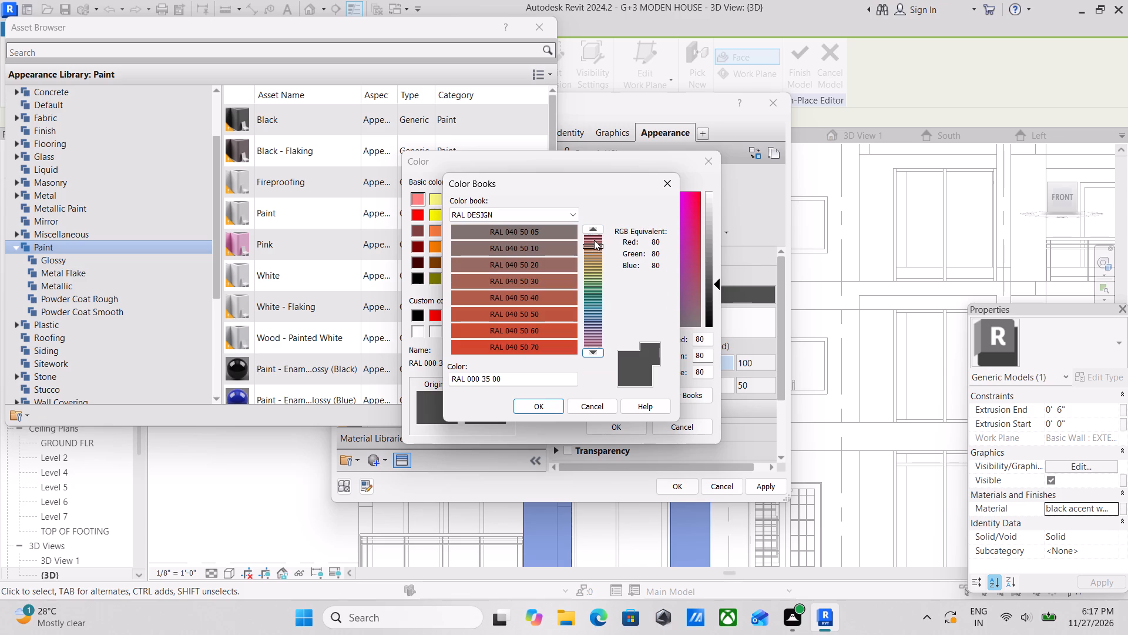
{"action": "left_click", "coordinate": [593, 255]}
{"action": "left_click", "coordinate": [594, 263]}
{"action": "left_click", "coordinate": [595, 272]}
{"action": "left_click", "coordinate": [595, 259]}
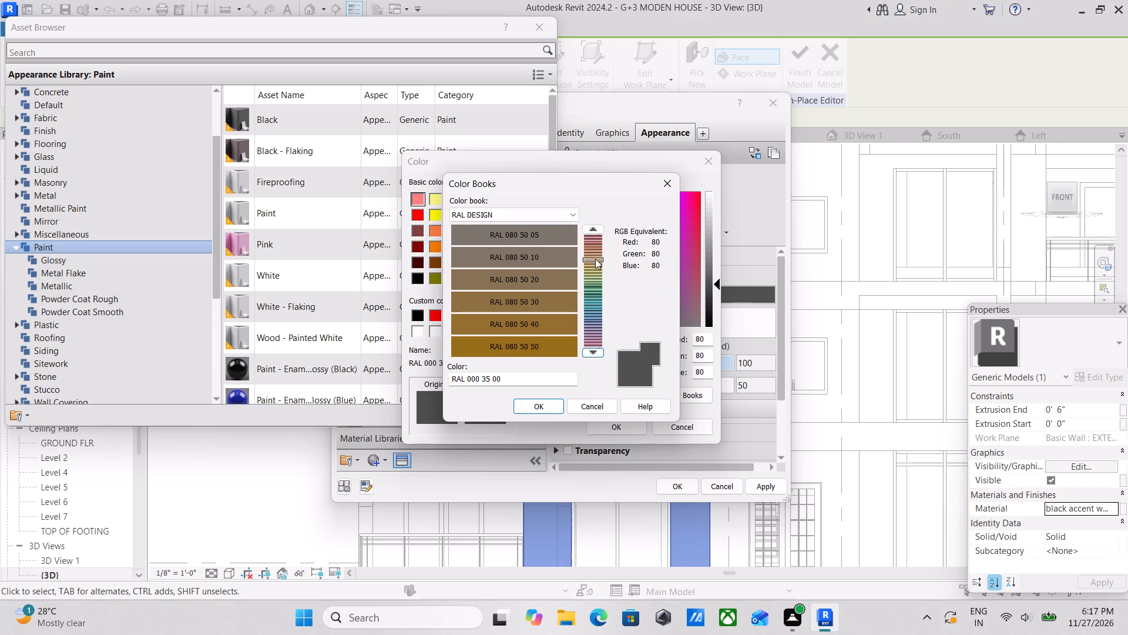
{"action": "scroll", "coordinate": [595, 259], "scroll_direction": "up", "scroll_amount": 1}
{"action": "left_click_drag", "start_coordinate": [596, 242], "coordinate": [598, 270]}
{"action": "left_click", "coordinate": [598, 292]}
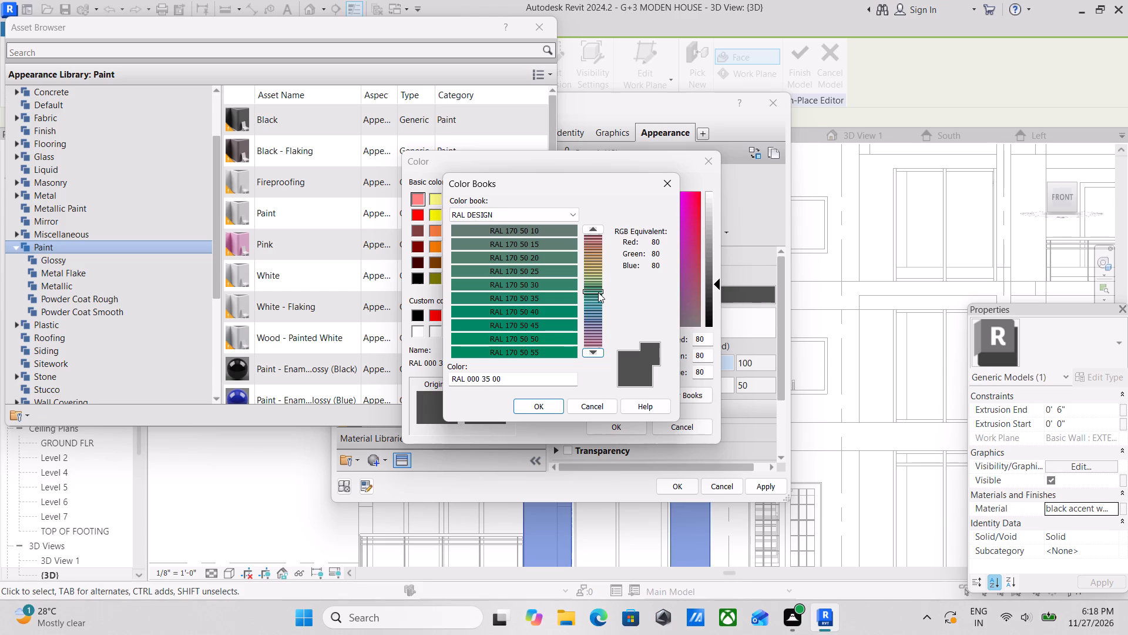
{"action": "scroll", "coordinate": [598, 292], "scroll_direction": "up", "scroll_amount": 1}
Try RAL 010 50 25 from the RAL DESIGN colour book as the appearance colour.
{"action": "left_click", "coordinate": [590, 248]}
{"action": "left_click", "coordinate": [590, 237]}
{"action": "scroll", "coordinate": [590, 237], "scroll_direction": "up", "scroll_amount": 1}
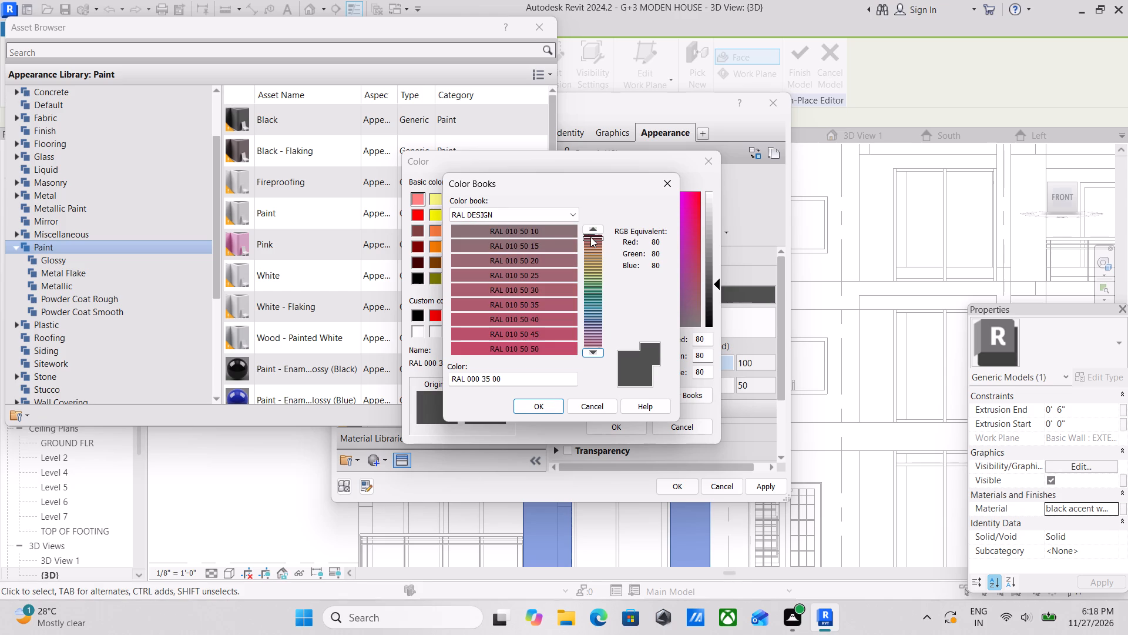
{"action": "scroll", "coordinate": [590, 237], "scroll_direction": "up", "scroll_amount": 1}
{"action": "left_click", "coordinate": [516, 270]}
Compare the red, orange, brown and olive ranges of the RAL DESIGN colour book for a suitable accent colour.
{"action": "left_click", "coordinate": [596, 256]}
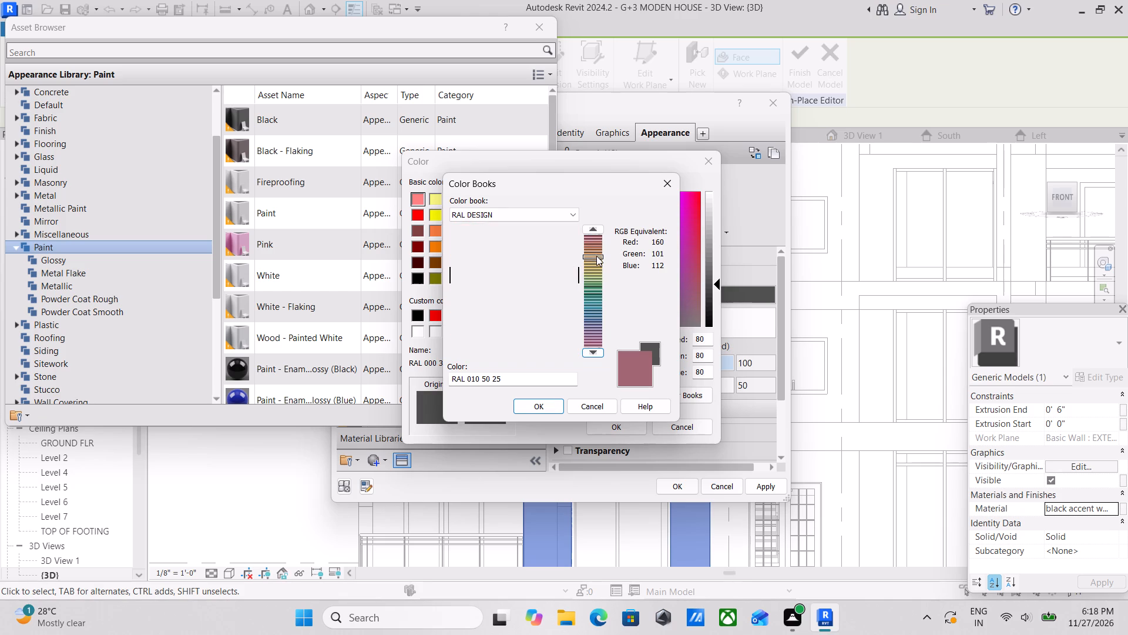
{"action": "left_click", "coordinate": [596, 241]}
{"action": "left_click", "coordinate": [596, 228]}
{"action": "scroll", "coordinate": [596, 243], "scroll_direction": "up", "scroll_amount": 2}
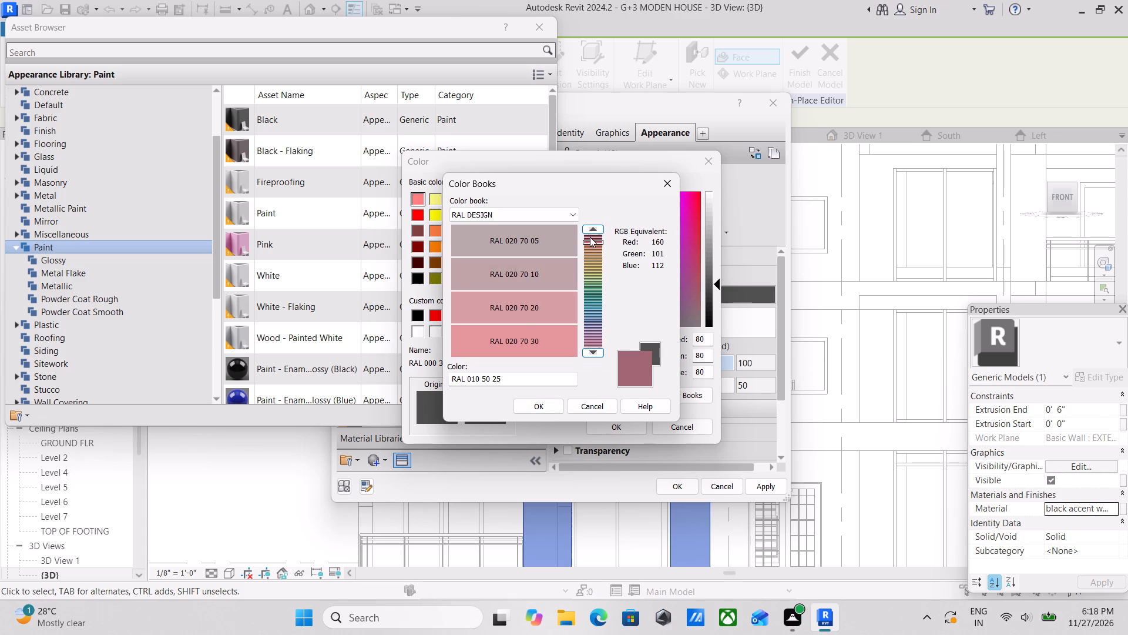
{"action": "left_click", "coordinate": [589, 235]}
{"action": "scroll", "coordinate": [589, 235], "scroll_direction": "up", "scroll_amount": 5}
{"action": "left_click", "coordinate": [592, 238]}
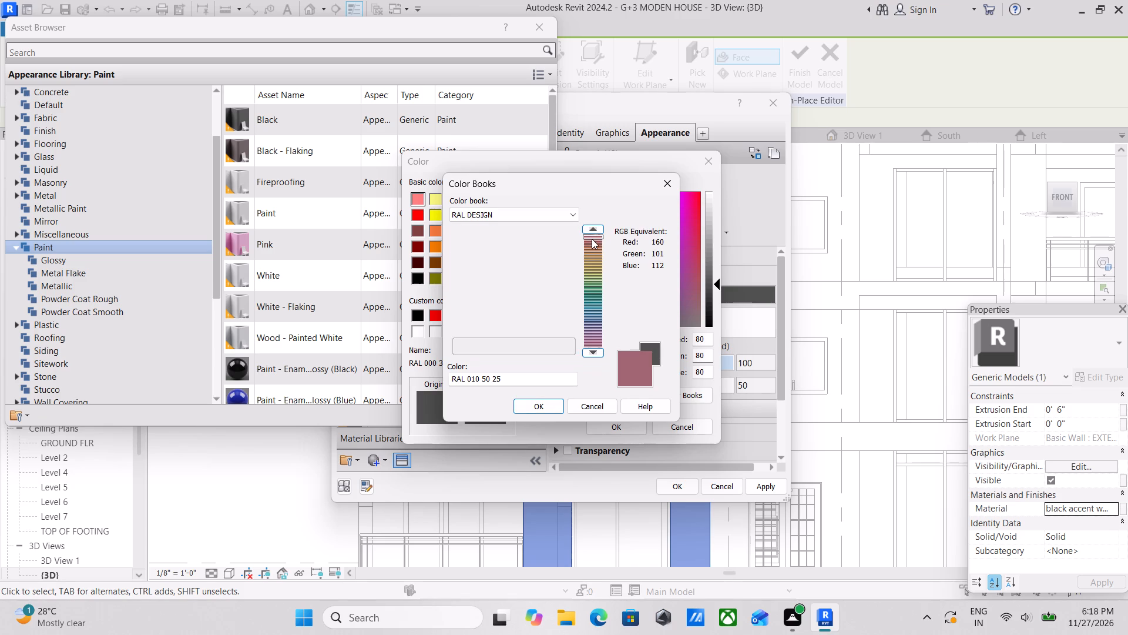
{"action": "scroll", "coordinate": [592, 239], "scroll_direction": "up", "scroll_amount": 3}
{"action": "left_click", "coordinate": [593, 257]}
{"action": "left_click", "coordinate": [593, 247]}
{"action": "left_click", "coordinate": [592, 257]}
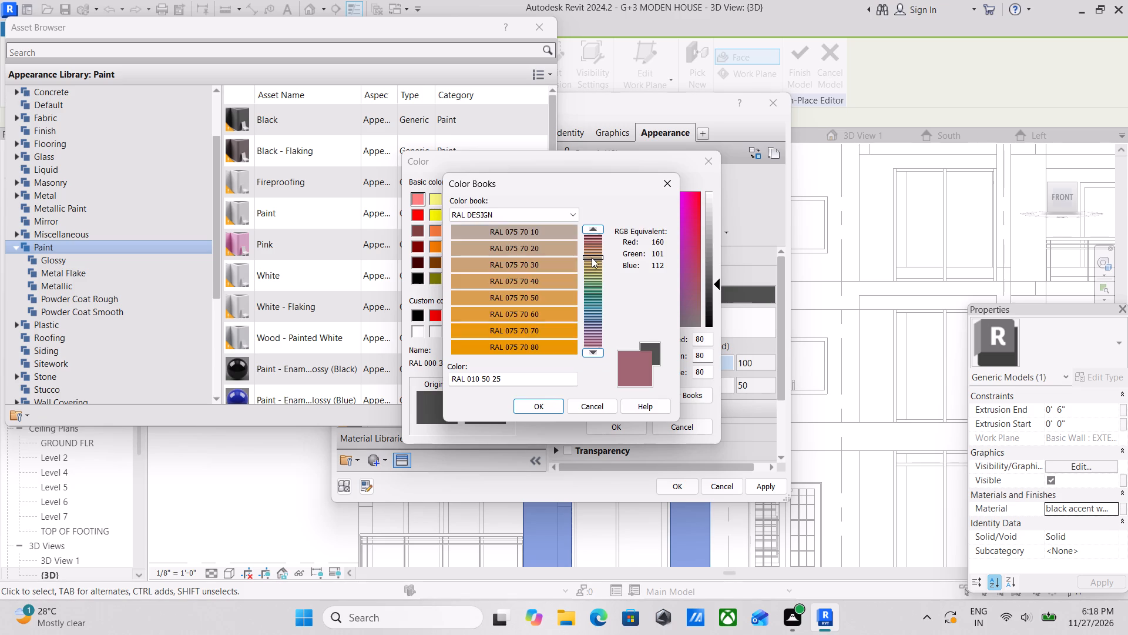
{"action": "left_click", "coordinate": [592, 282]}
{"action": "left_click", "coordinate": [590, 266]}
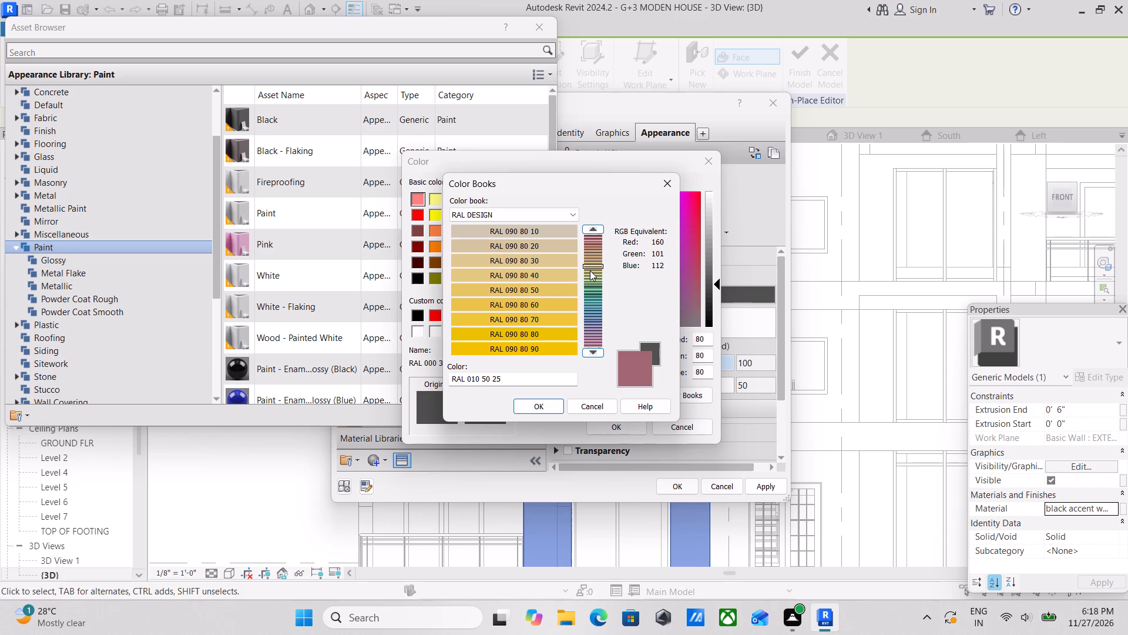
{"action": "left_click", "coordinate": [590, 270]}
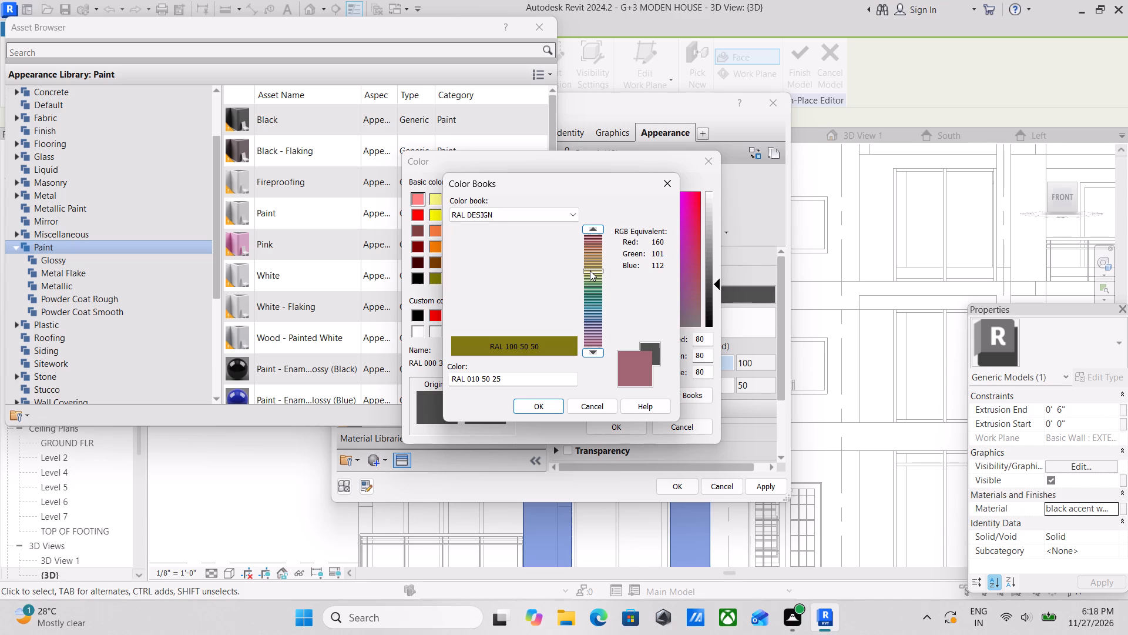
{"action": "left_click", "coordinate": [592, 262]}
{"action": "left_click", "coordinate": [592, 271]}
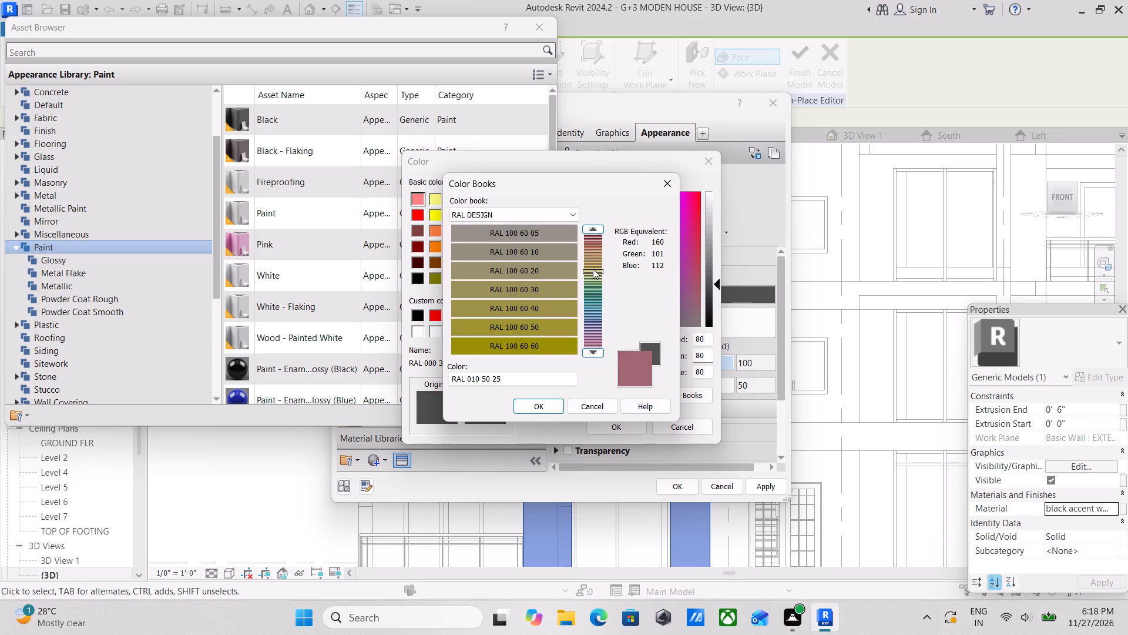
Set the brown accent frame material's appearance colour to RAL 080 70 88 and assign the material to the left bay extrusion.
{"action": "left_click", "coordinate": [595, 262]}
{"action": "left_click", "coordinate": [595, 249]}
{"action": "left_click", "coordinate": [595, 246]}
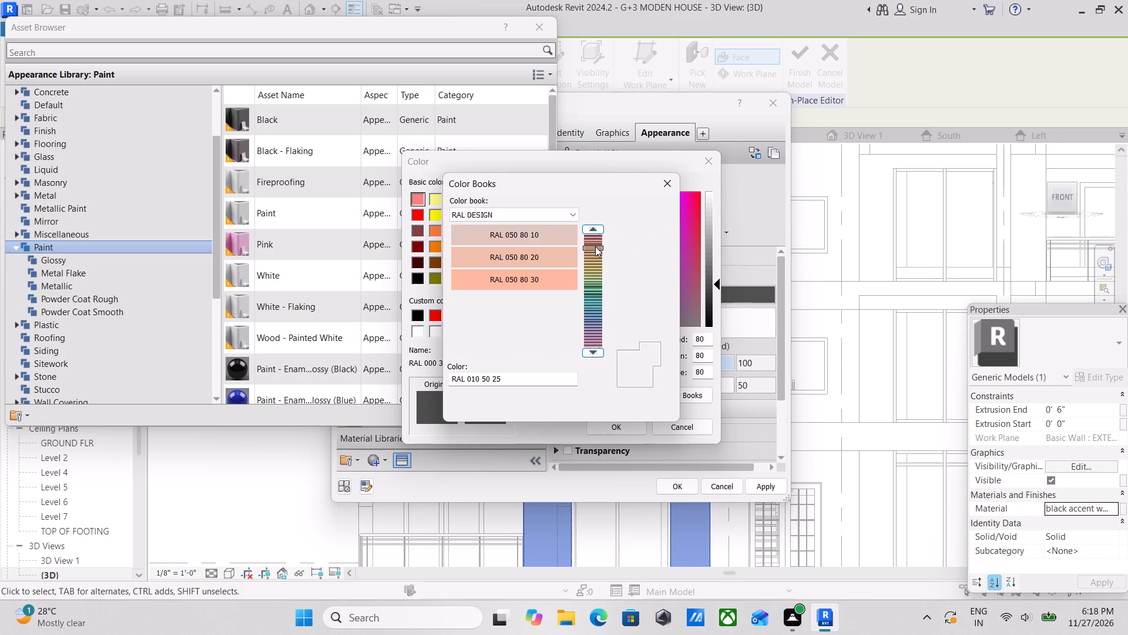
{"action": "left_click", "coordinate": [596, 235]}
{"action": "left_click", "coordinate": [593, 245]}
{"action": "left_click", "coordinate": [592, 258]}
{"action": "left_click", "coordinate": [592, 260]}
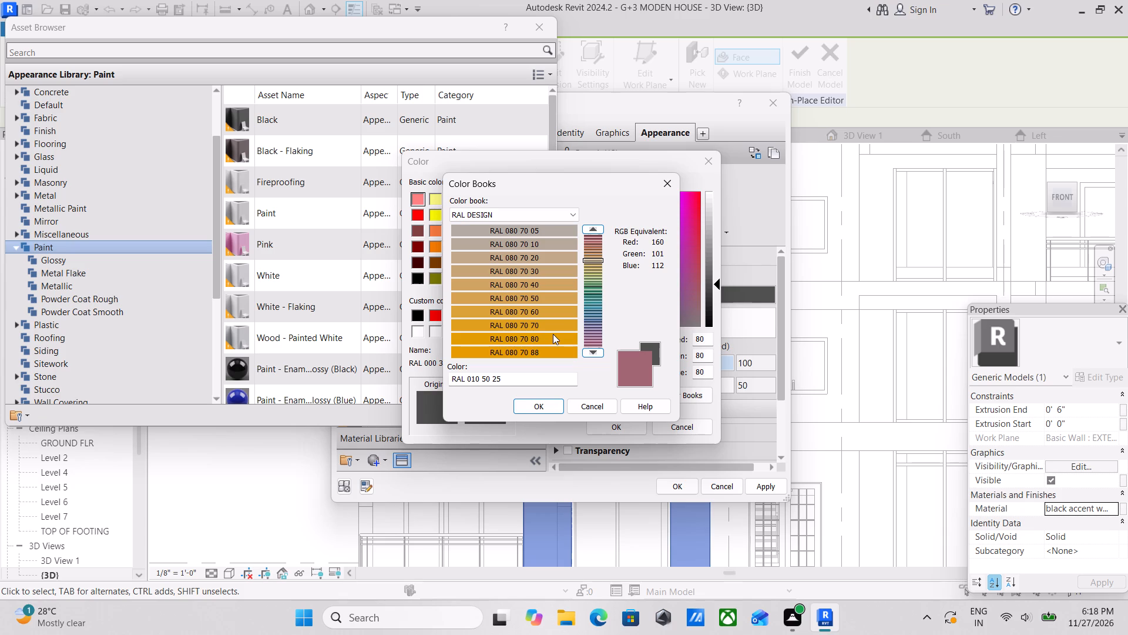
{"action": "left_click", "coordinate": [523, 351]}
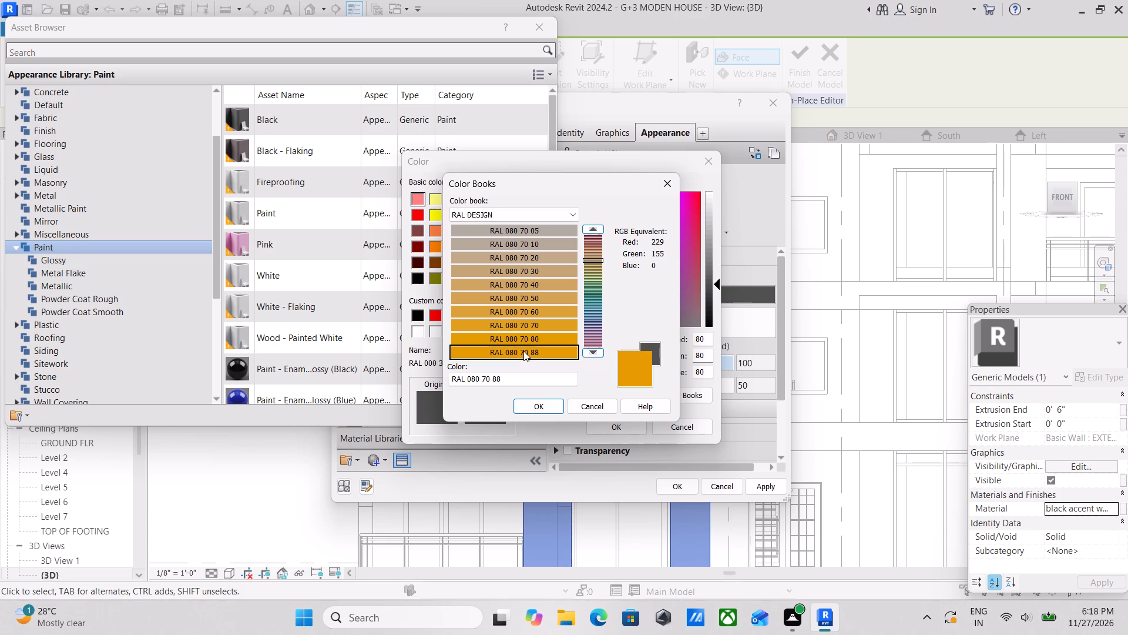
{"action": "left_click", "coordinate": [536, 409]}
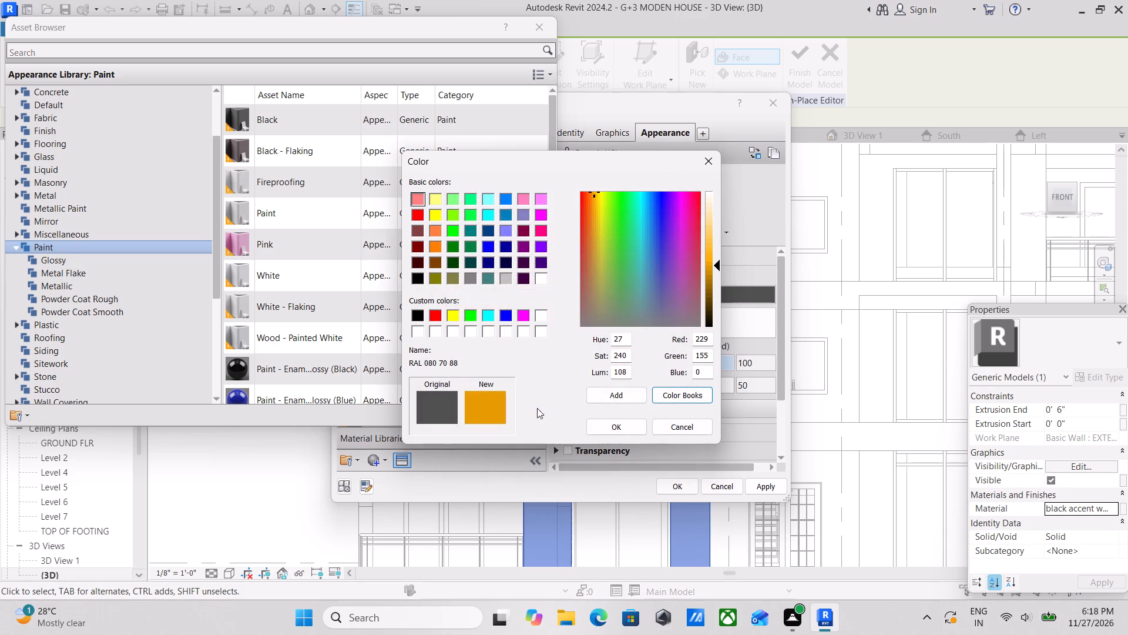
{"action": "left_click", "coordinate": [608, 425]}
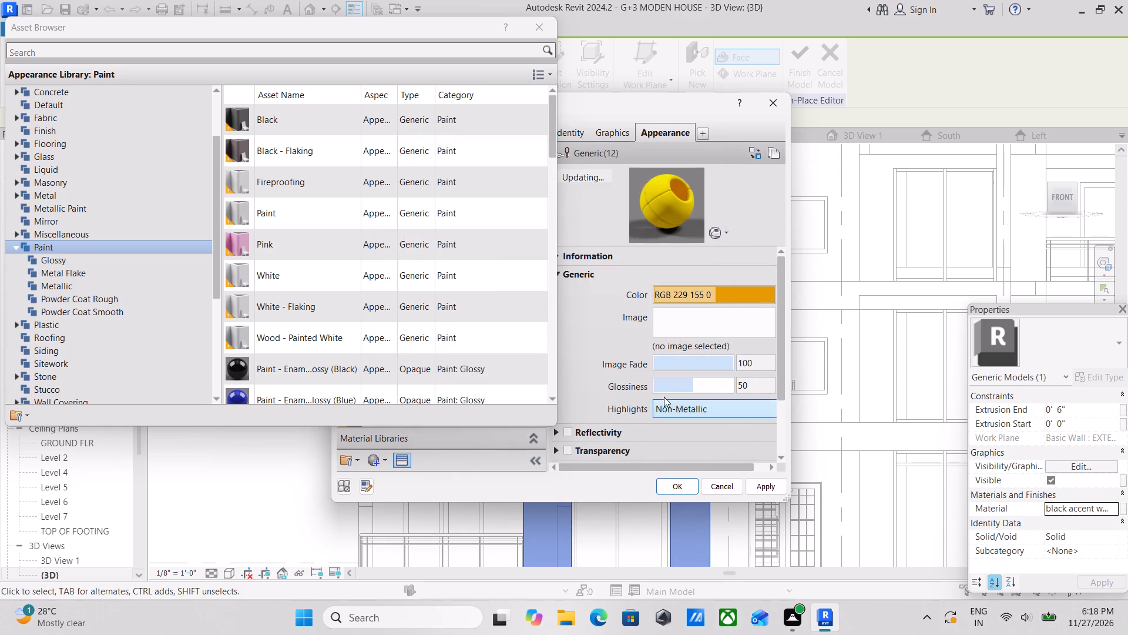
{"action": "left_click", "coordinate": [767, 485]}
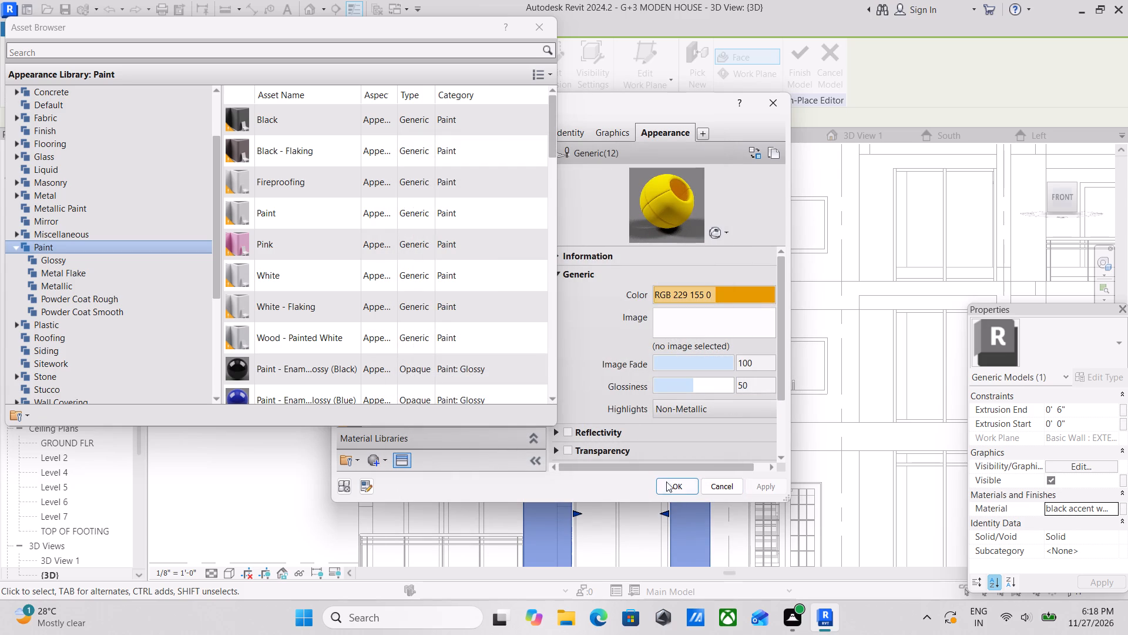
{"action": "left_click", "coordinate": [679, 484]}
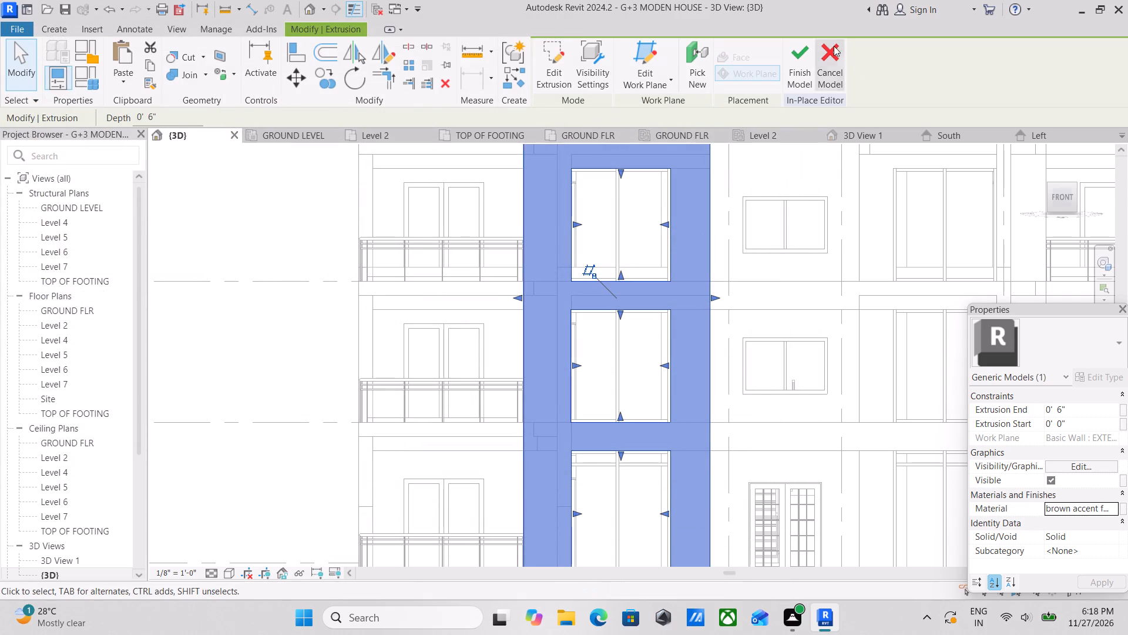
Finish the in-place model of the left front bay extrusion.
{"action": "left_click", "coordinate": [799, 56]}
{"action": "scroll", "coordinate": [771, 234], "scroll_direction": "down", "scroll_amount": 1}
{"action": "middle_click_drag", "start_coordinate": [750, 272], "coordinate": [680, 319]}
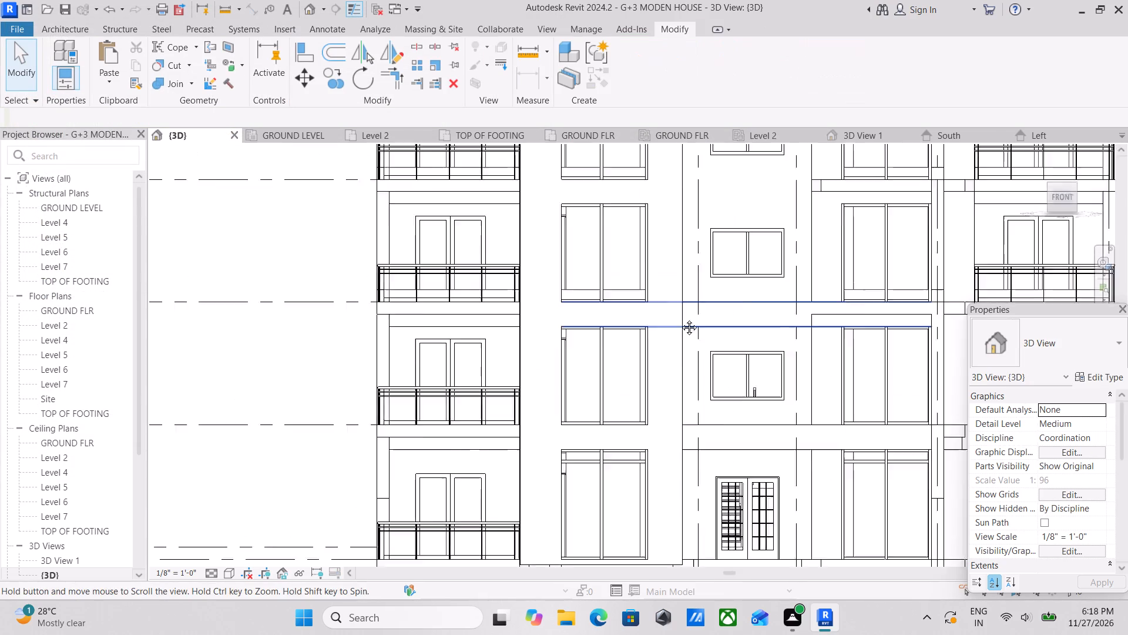
{"action": "middle_click_drag", "start_coordinate": [680, 319], "coordinate": [653, 323]}
{"action": "scroll", "coordinate": [623, 241], "scroll_direction": "down", "scroll_amount": 1}
{"action": "middle_click_drag", "start_coordinate": [622, 243], "coordinate": [568, 331]}
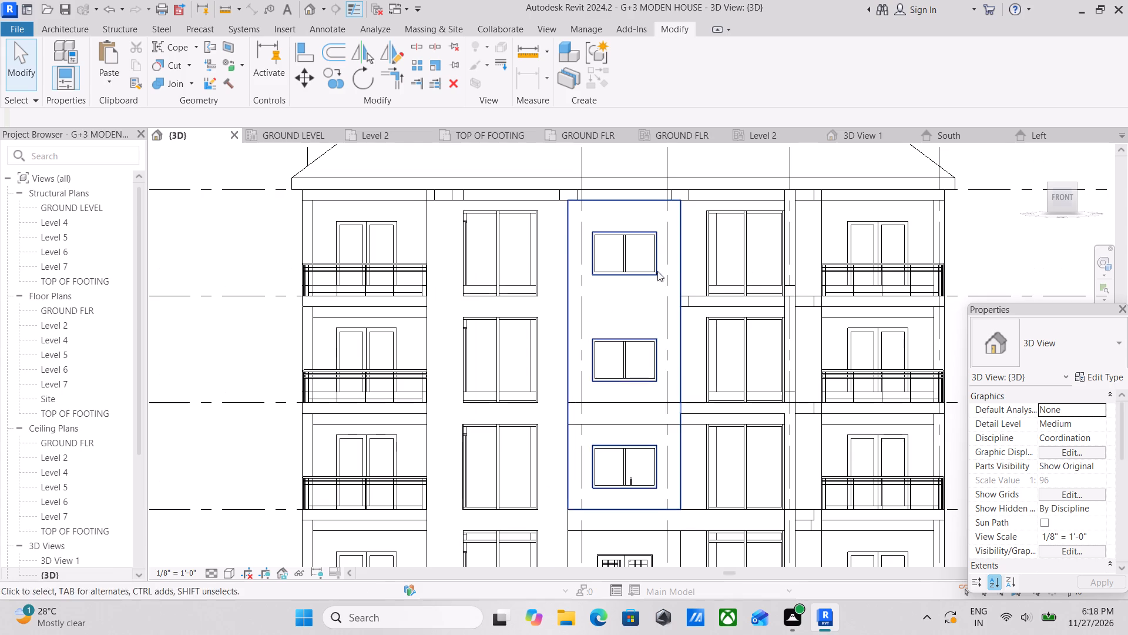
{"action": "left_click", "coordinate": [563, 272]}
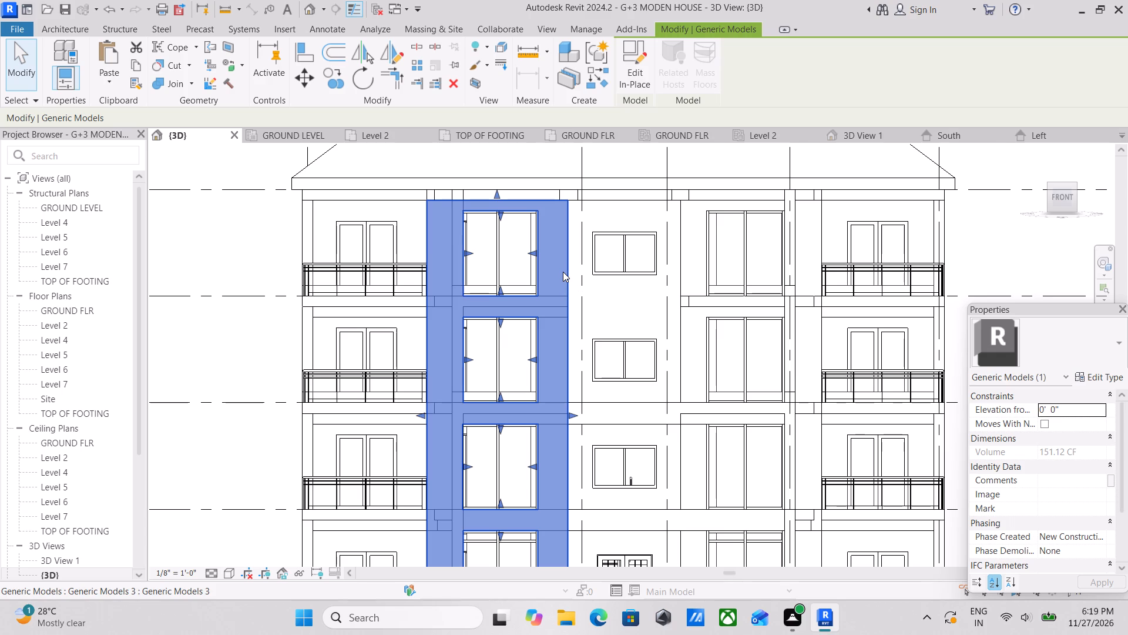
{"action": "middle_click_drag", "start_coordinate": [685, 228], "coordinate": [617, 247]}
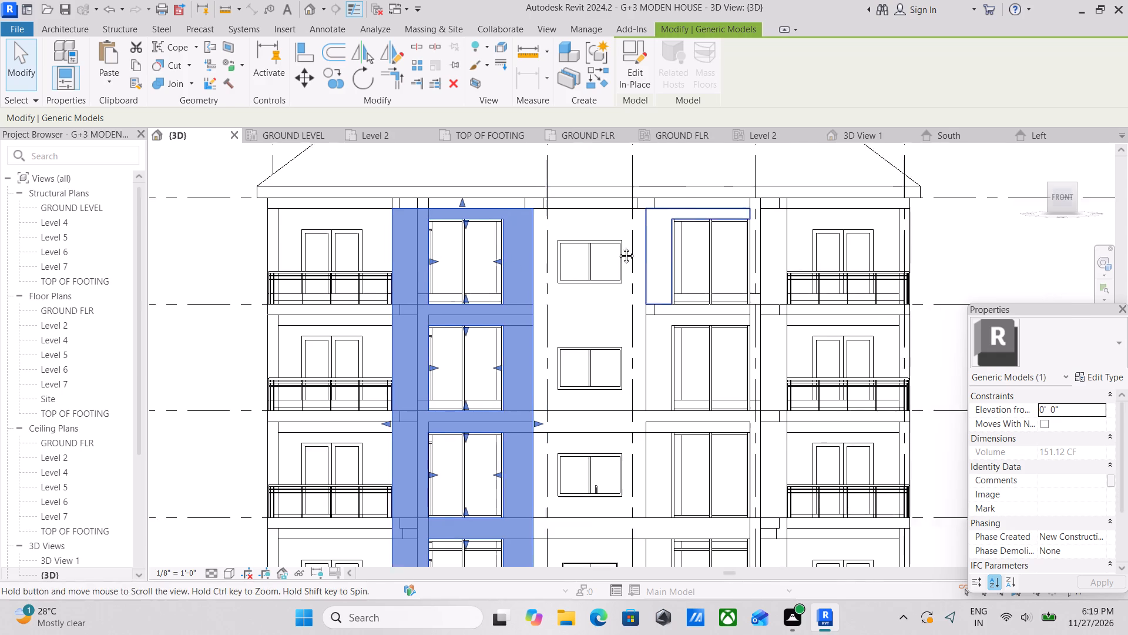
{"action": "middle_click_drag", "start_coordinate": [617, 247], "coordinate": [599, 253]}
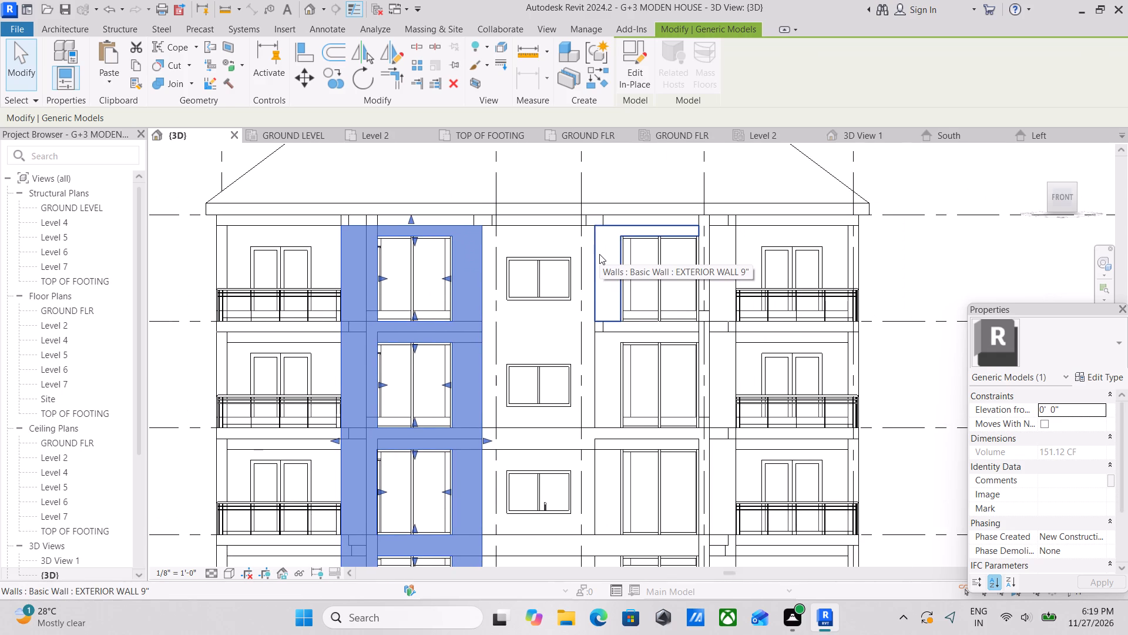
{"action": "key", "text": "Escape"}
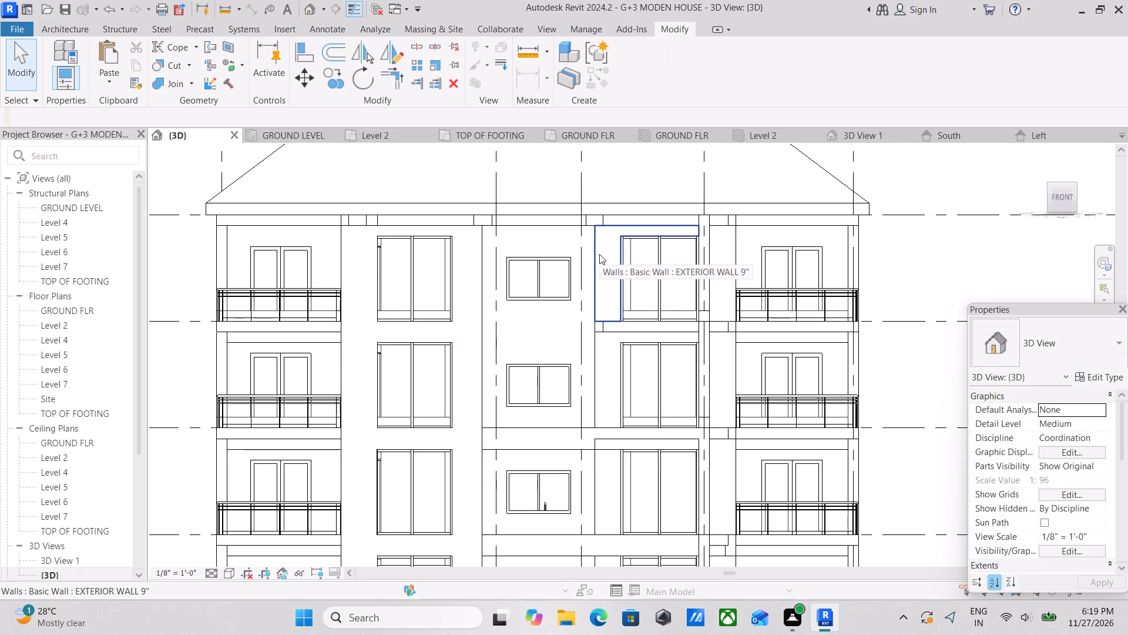
Start a new in-place model in the Generic Models category, keeping the default name Generic Models 4.
{"action": "left_click", "coordinate": [56, 22]}
{"action": "left_click", "coordinate": [178, 88]}
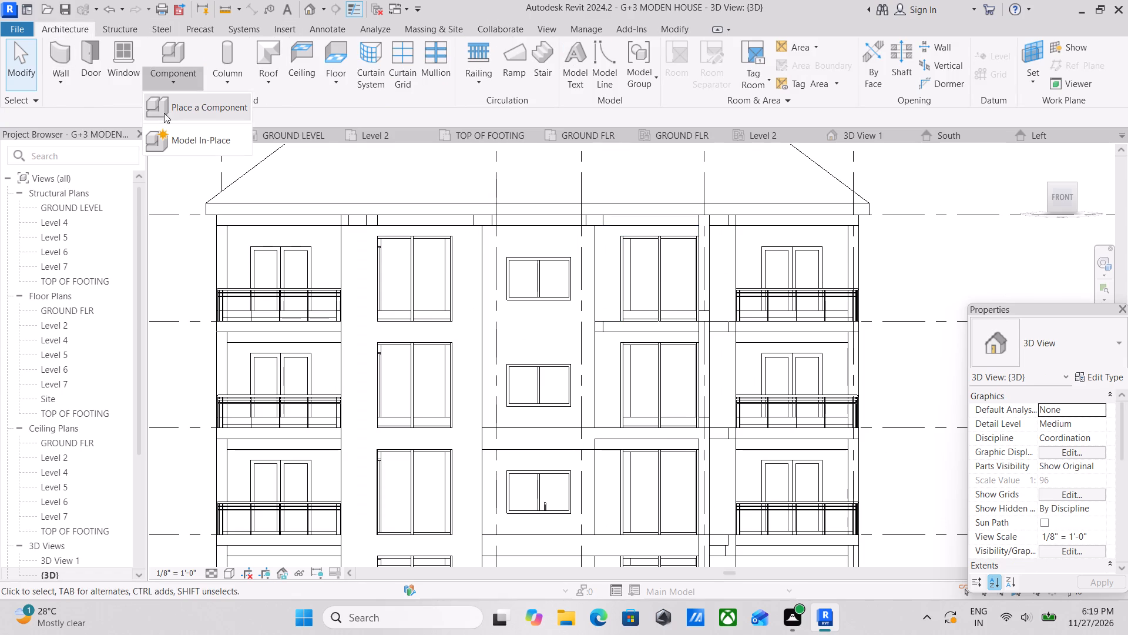
{"action": "left_click", "coordinate": [179, 138]}
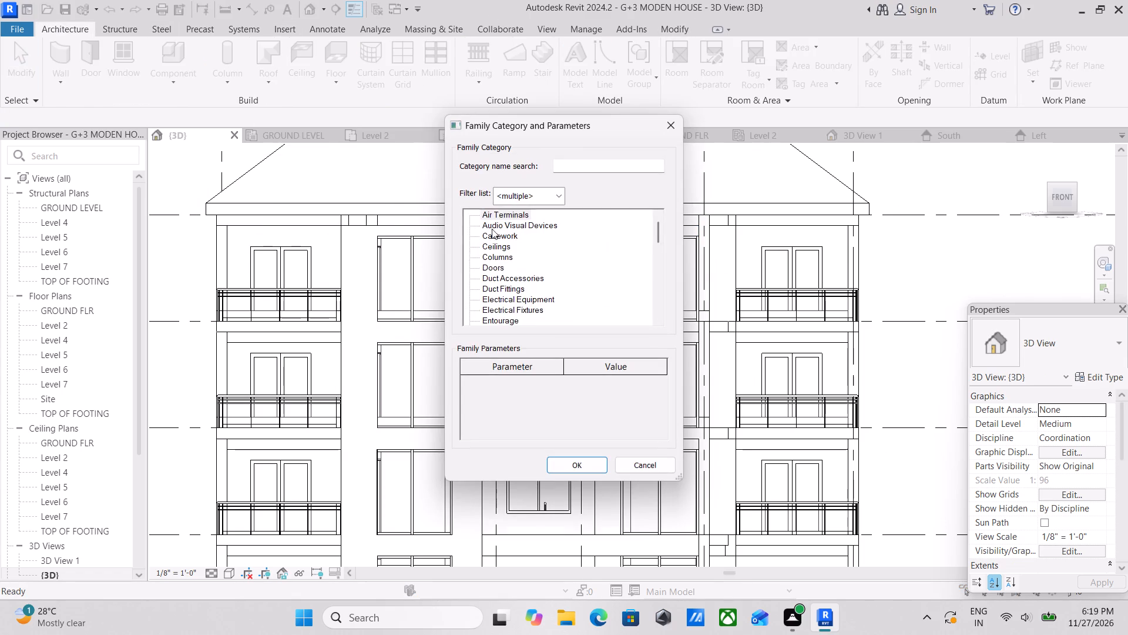
{"action": "scroll", "coordinate": [498, 239], "scroll_direction": "down", "scroll_amount": 3}
{"action": "scroll", "coordinate": [497, 281], "scroll_direction": "up", "scroll_amount": 2}
{"action": "scroll", "coordinate": [497, 281], "scroll_direction": "down", "scroll_amount": 3}
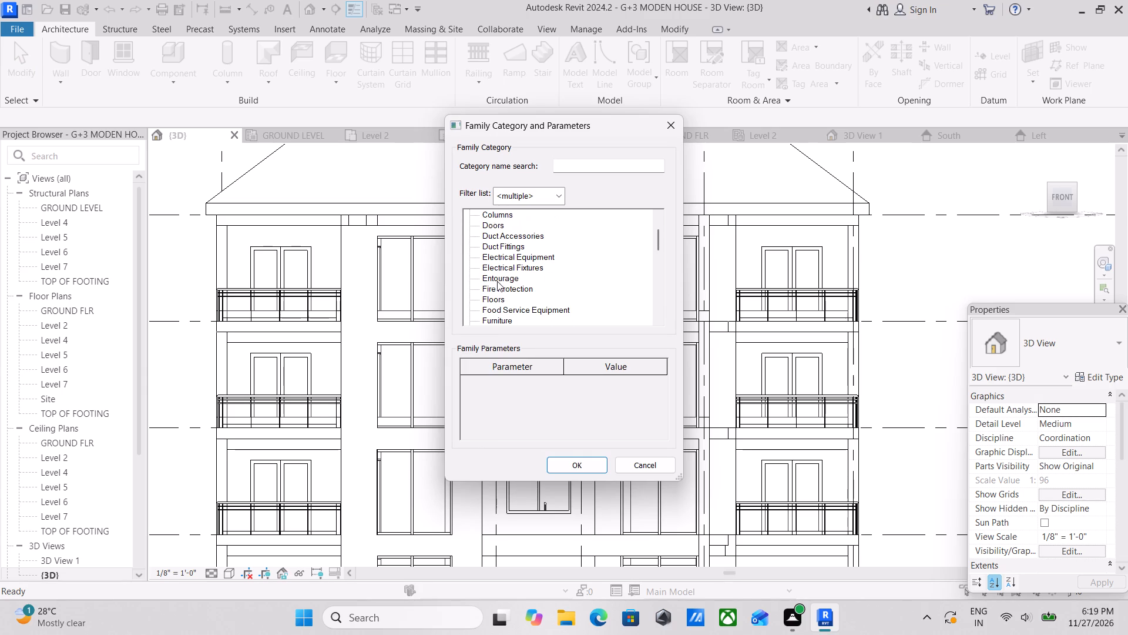
{"action": "scroll", "coordinate": [507, 276], "scroll_direction": "up", "scroll_amount": 2}
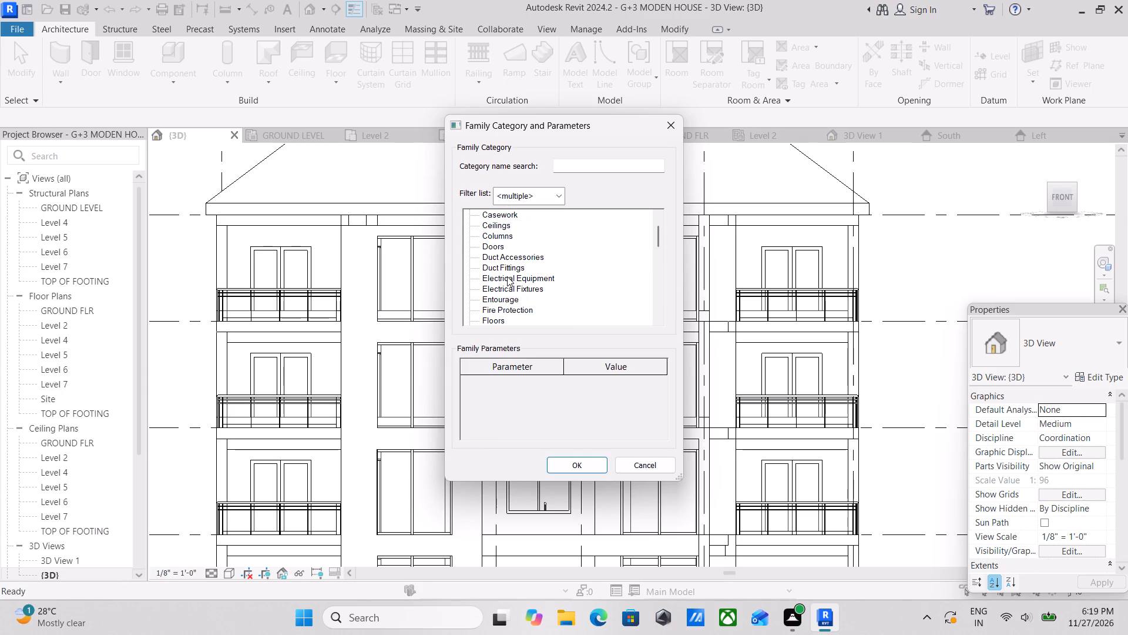
{"action": "scroll", "coordinate": [507, 276], "scroll_direction": "down", "scroll_amount": 7}
{"action": "scroll", "coordinate": [491, 279], "scroll_direction": "up", "scroll_amount": 4}
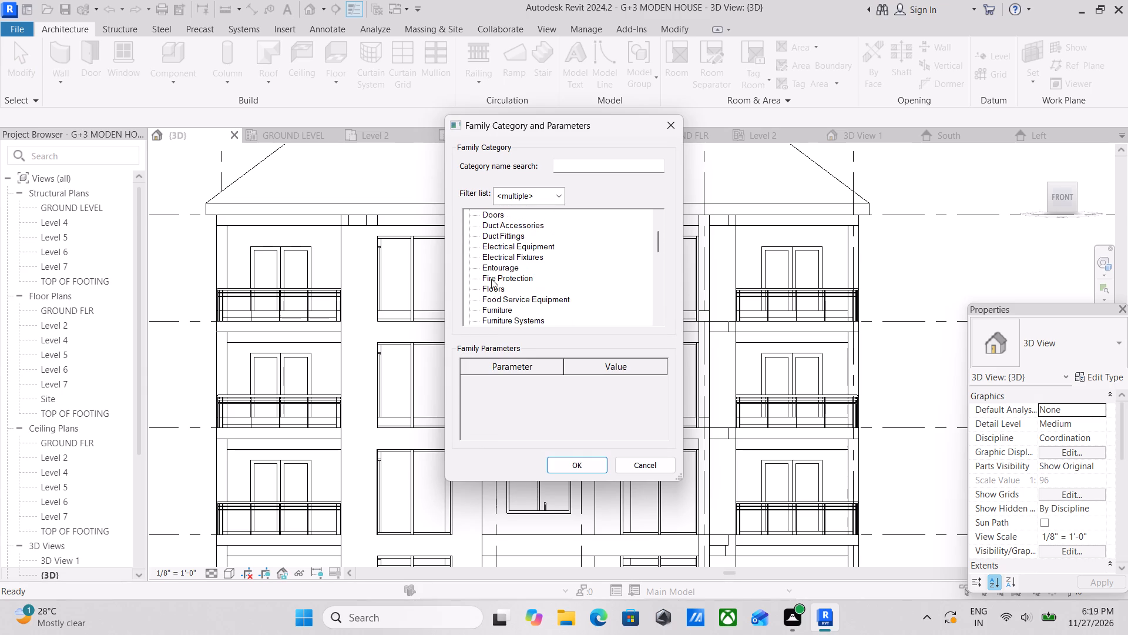
{"action": "scroll", "coordinate": [491, 279], "scroll_direction": "down", "scroll_amount": 2}
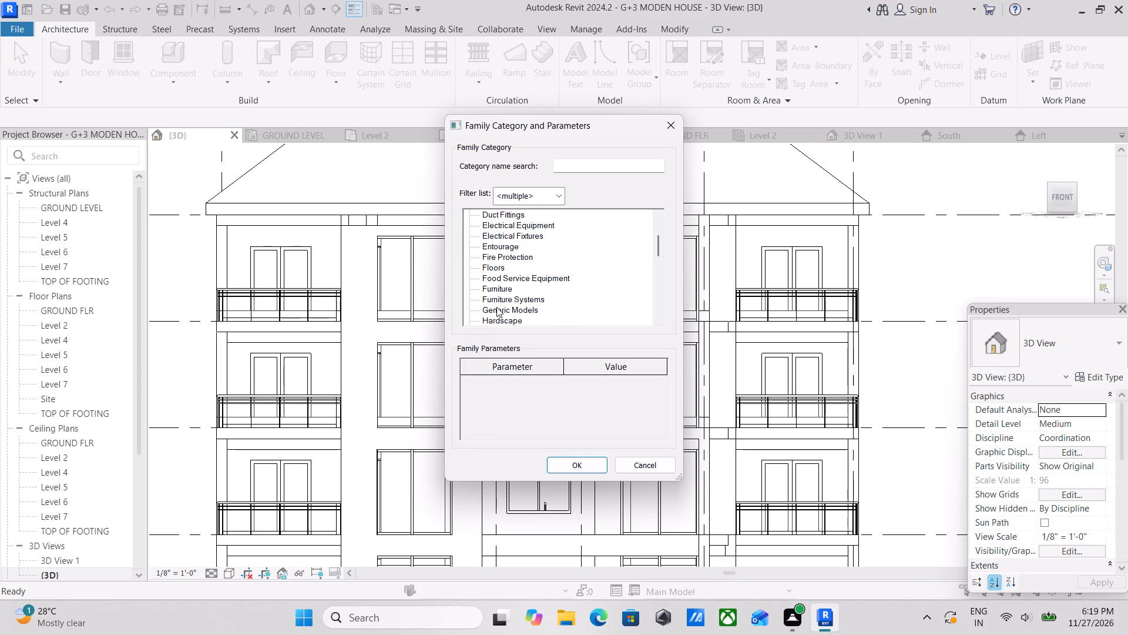
{"action": "left_click", "coordinate": [496, 308]}
{"action": "left_click", "coordinate": [575, 464]}
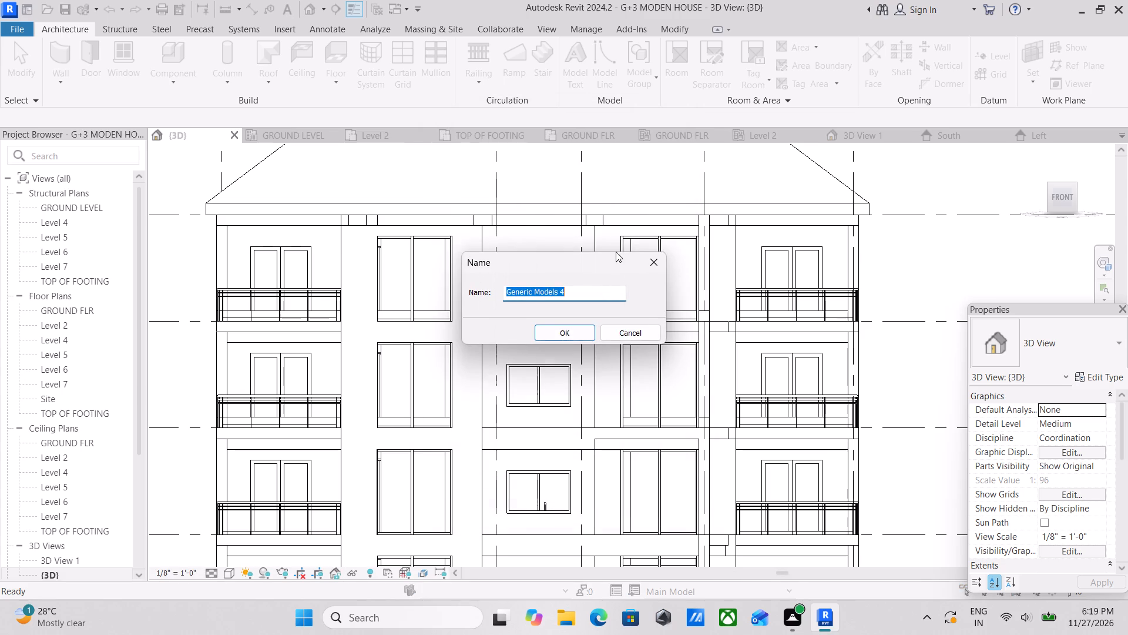
{"action": "left_click", "coordinate": [549, 333]}
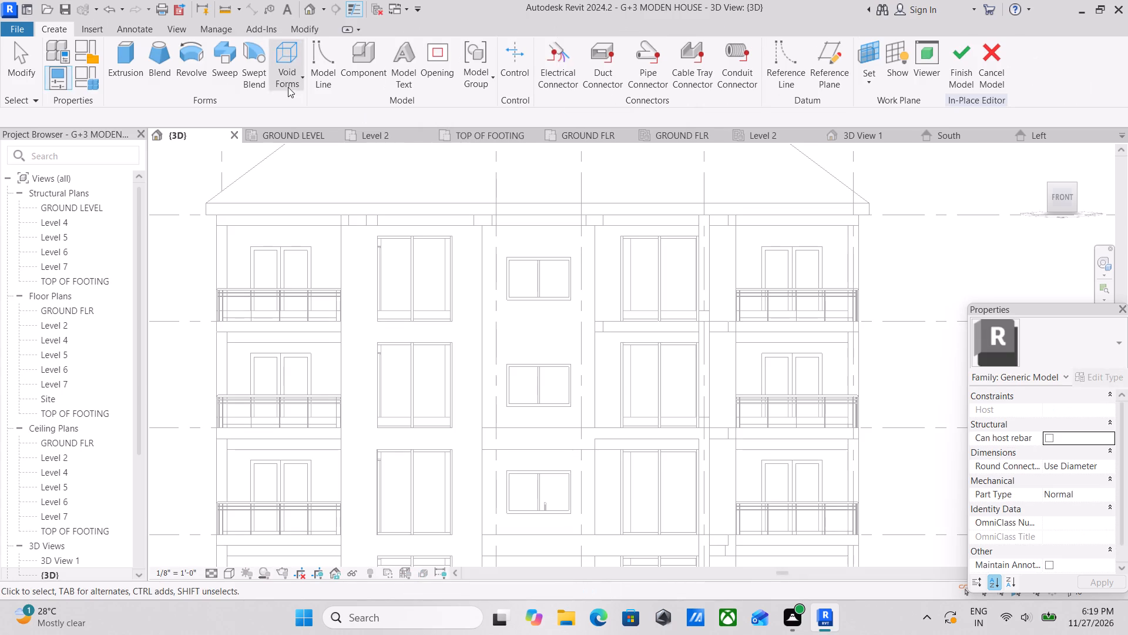
Start an extrusion on the right front bay's wall face, outlining the bay's full height with a rectangle about 10'-9" wide.
{"action": "left_click", "coordinate": [867, 80]}
{"action": "left_click", "coordinate": [873, 137]}
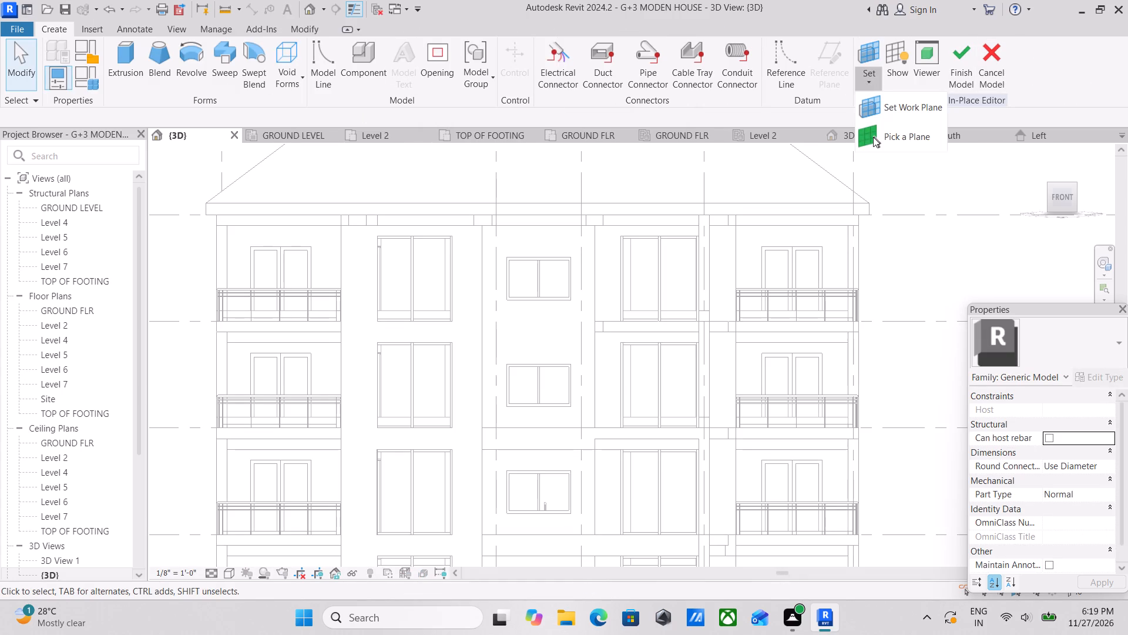
{"action": "left_click", "coordinate": [597, 236]}
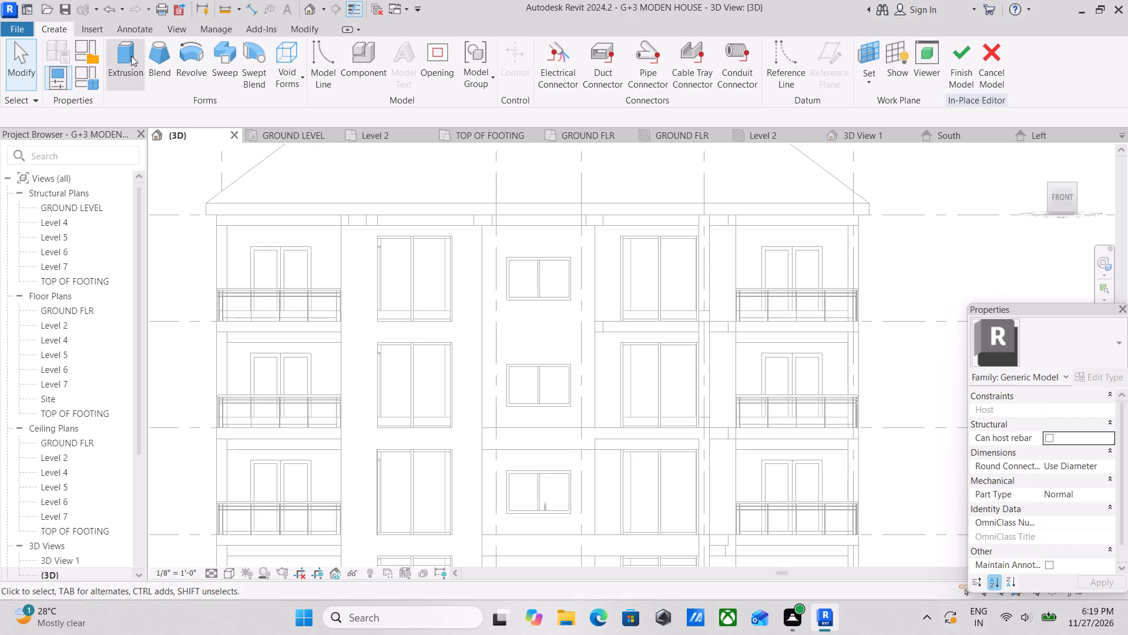
{"action": "left_click", "coordinate": [131, 56]}
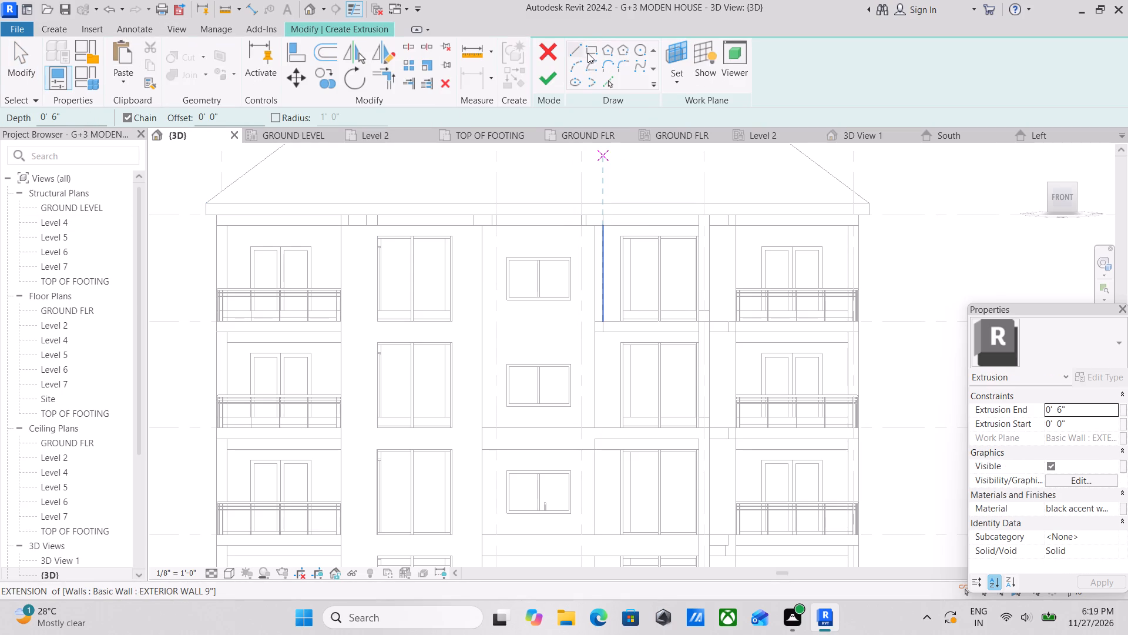
{"action": "left_click", "coordinate": [588, 52]}
{"action": "left_click", "coordinate": [595, 228]}
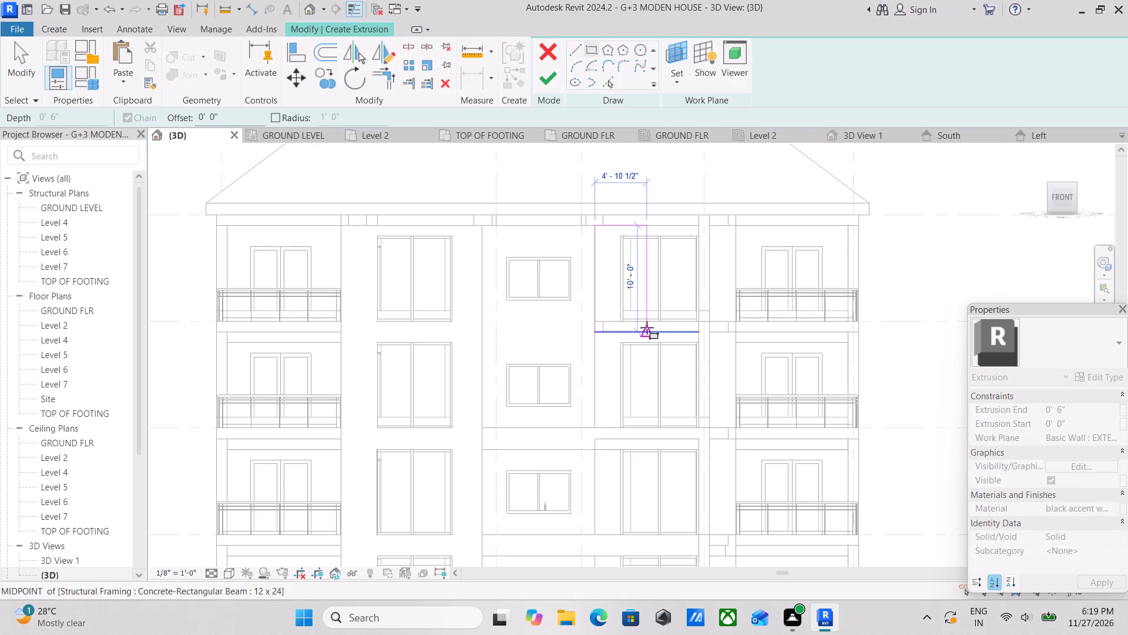
{"action": "middle_click_drag", "start_coordinate": [647, 327], "coordinate": [638, 90]}
{"action": "middle_click_drag", "start_coordinate": [663, 273], "coordinate": [659, 176]}
{"action": "scroll", "coordinate": [656, 194], "scroll_direction": "down", "scroll_amount": 1}
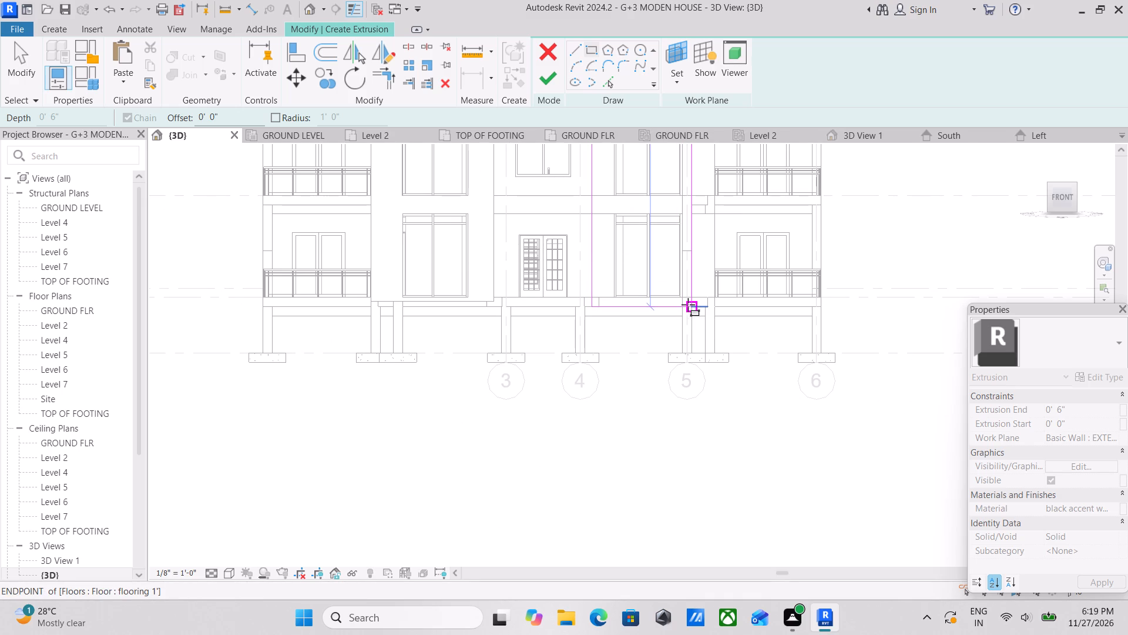
{"action": "middle_click_drag", "start_coordinate": [681, 299], "coordinate": [621, 317]}
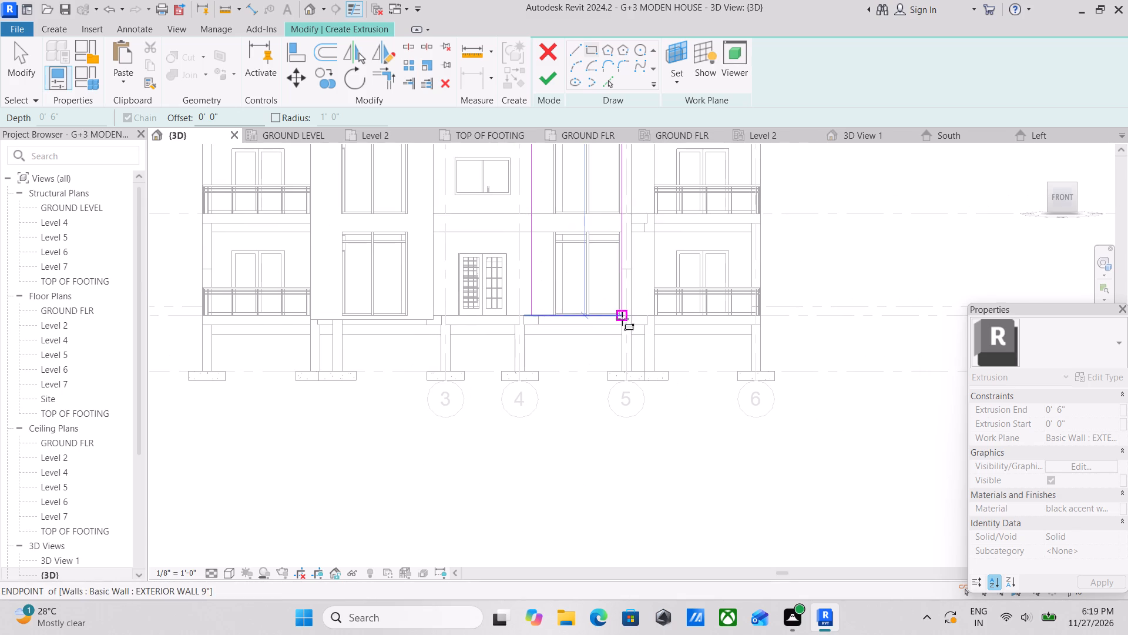
{"action": "left_click", "coordinate": [634, 320]}
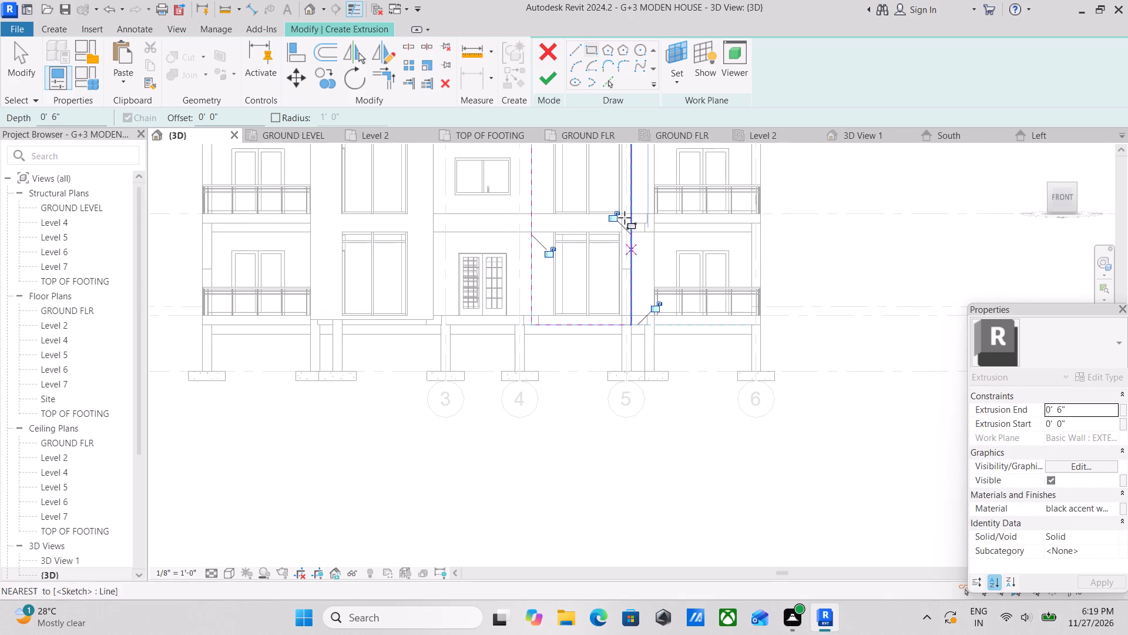
Sketch an inner rectangle around the top-floor window frame of the right front bay, down to its floor line.
{"action": "middle_click_drag", "start_coordinate": [615, 198], "coordinate": [666, 334]}
{"action": "middle_click_drag", "start_coordinate": [649, 244], "coordinate": [659, 390]}
{"action": "scroll", "coordinate": [633, 256], "scroll_direction": "up", "scroll_amount": 3}
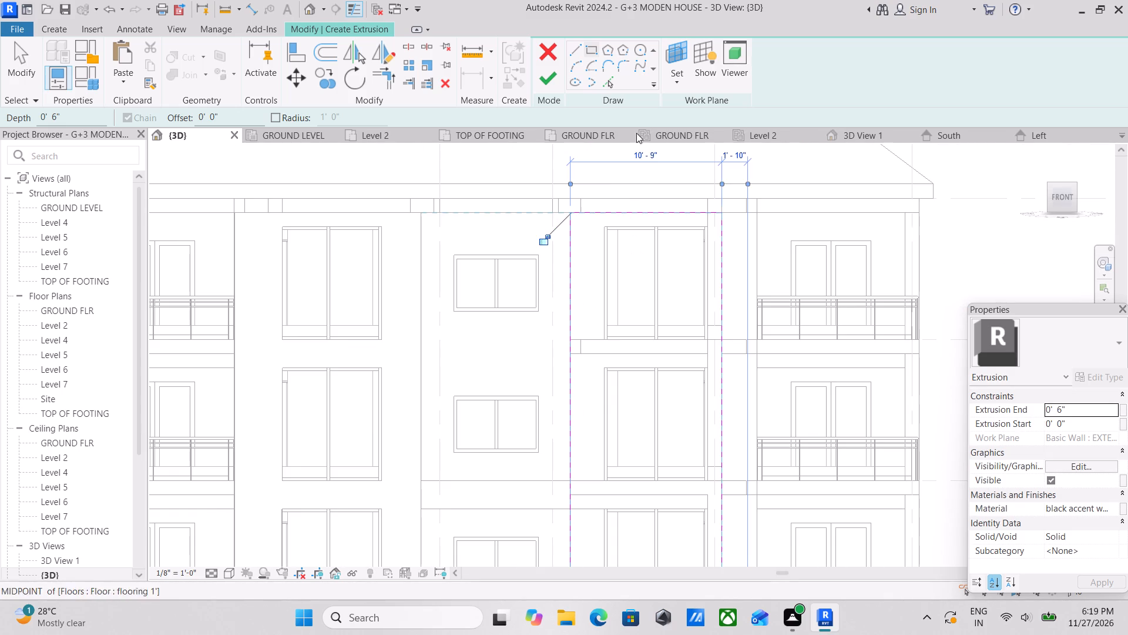
{"action": "scroll", "coordinate": [616, 308], "scroll_direction": "up", "scroll_amount": 4}
{"action": "scroll", "coordinate": [594, 203], "scroll_direction": "up", "scroll_amount": 2}
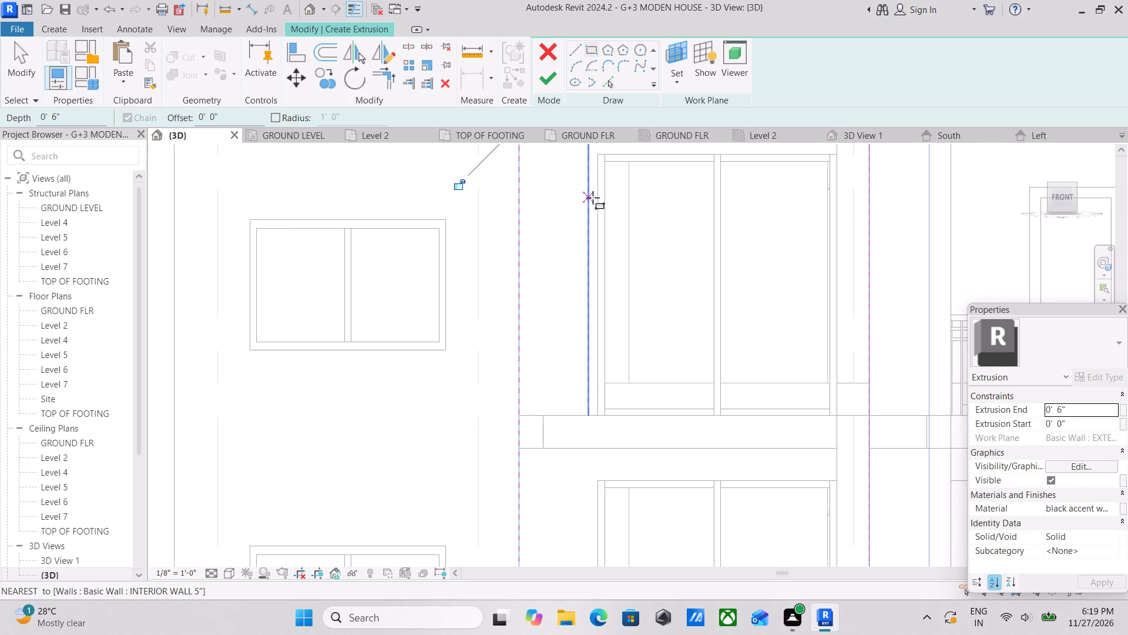
{"action": "scroll", "coordinate": [642, 145], "scroll_direction": "up", "scroll_amount": 3}
{"action": "middle_click_drag", "start_coordinate": [592, 186], "coordinate": [451, 293]}
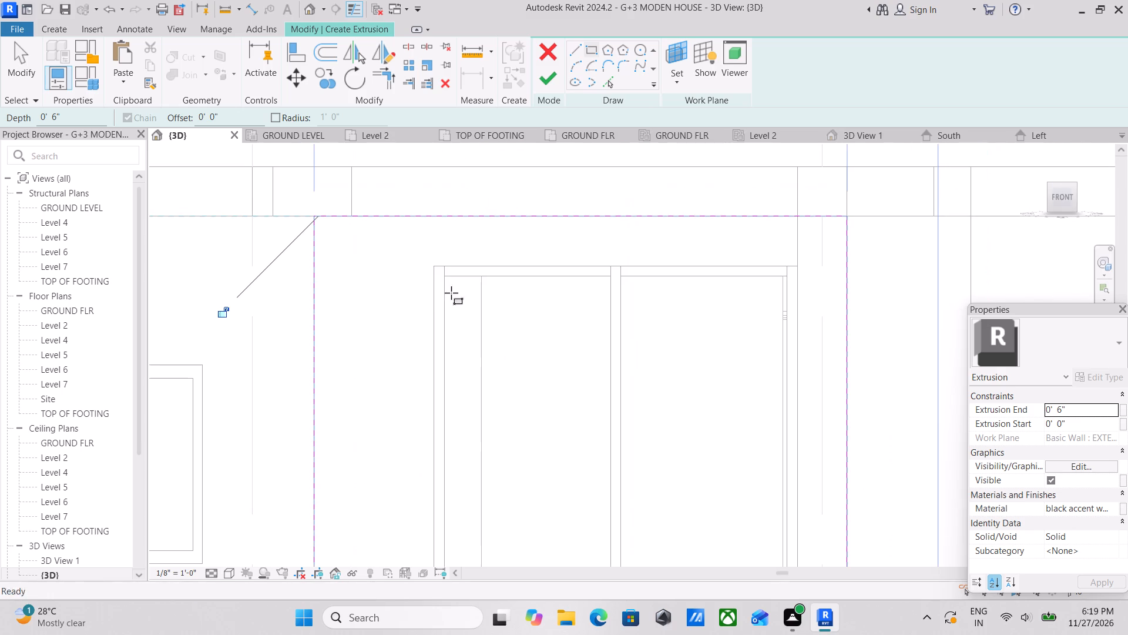
{"action": "left_click", "coordinate": [431, 266]}
{"action": "middle_click_drag", "start_coordinate": [582, 424], "coordinate": [572, 222]}
{"action": "middle_click_drag", "start_coordinate": [662, 370], "coordinate": [597, 313]}
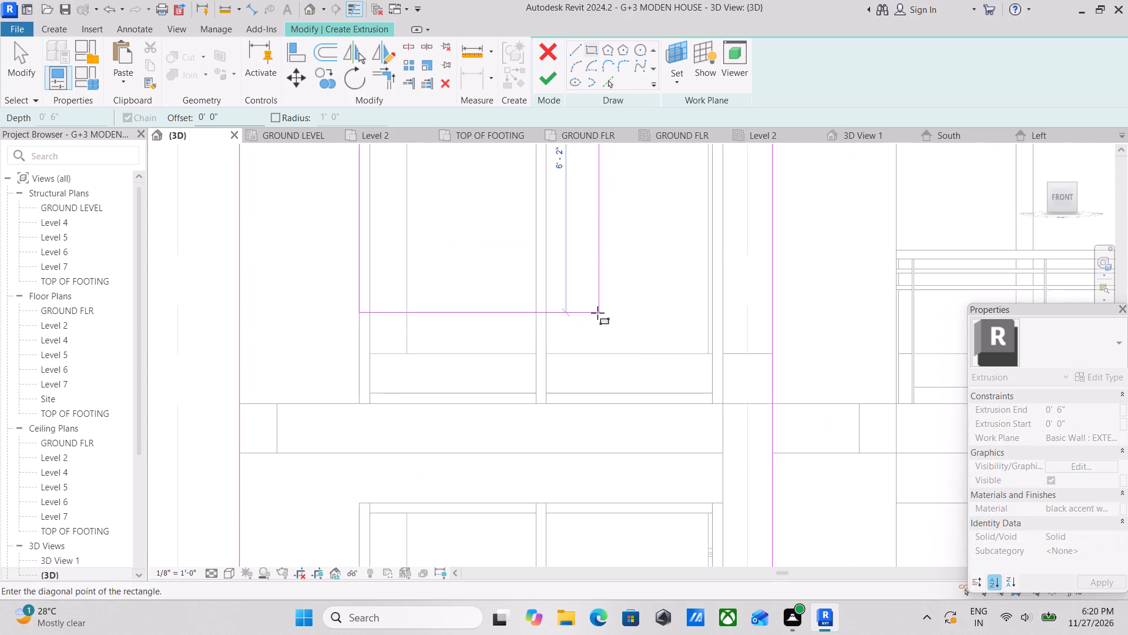
{"action": "left_click", "coordinate": [724, 402]}
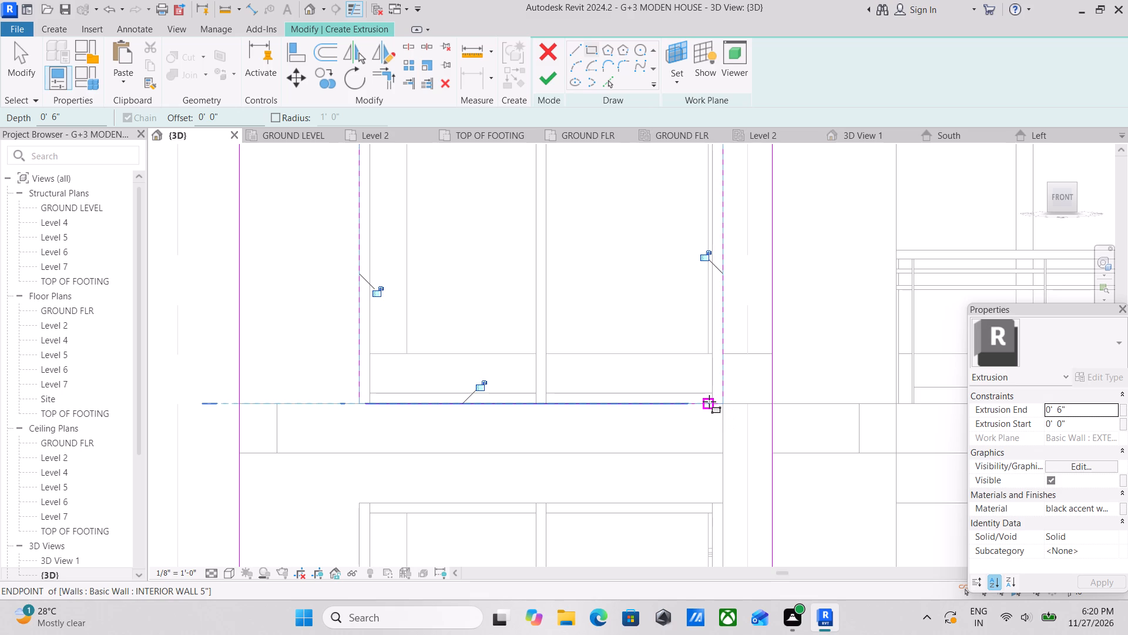
Sketch an 8'-0" high rectangle around the right bay's window frame one storey below the top floor.
{"action": "scroll", "coordinate": [699, 391], "scroll_direction": "down", "scroll_amount": 3}
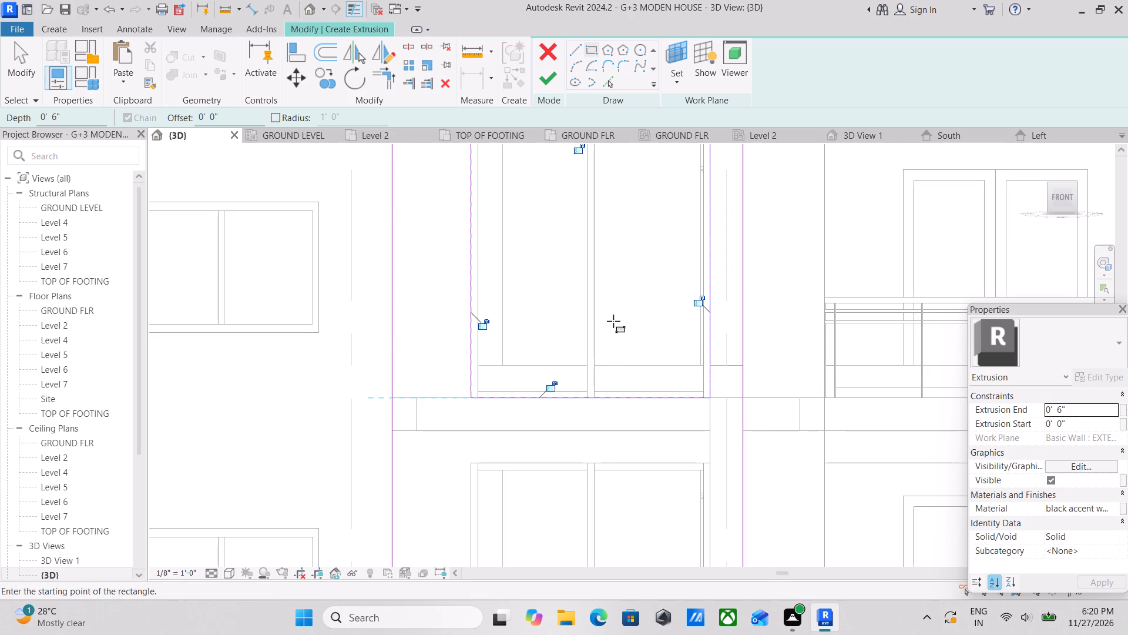
{"action": "scroll", "coordinate": [627, 313], "scroll_direction": "down", "scroll_amount": 3}
{"action": "middle_click_drag", "start_coordinate": [626, 319], "coordinate": [634, 265]}
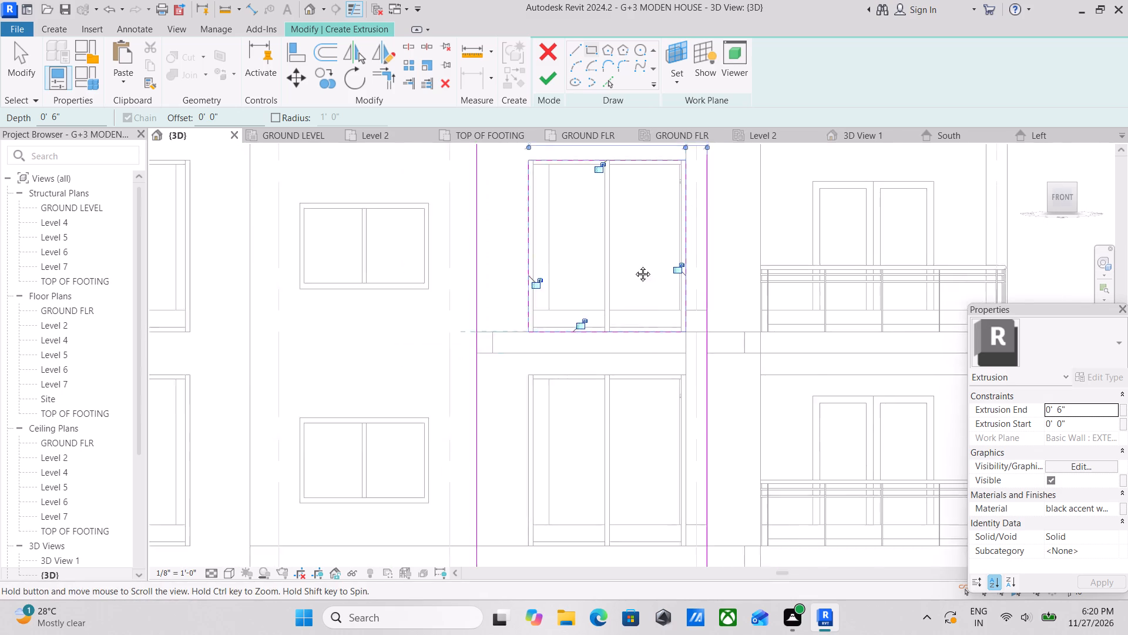
{"action": "middle_click_drag", "start_coordinate": [634, 265], "coordinate": [647, 233]}
{"action": "scroll", "coordinate": [558, 343], "scroll_direction": "up", "scroll_amount": 2}
{"action": "left_click", "coordinate": [539, 319]}
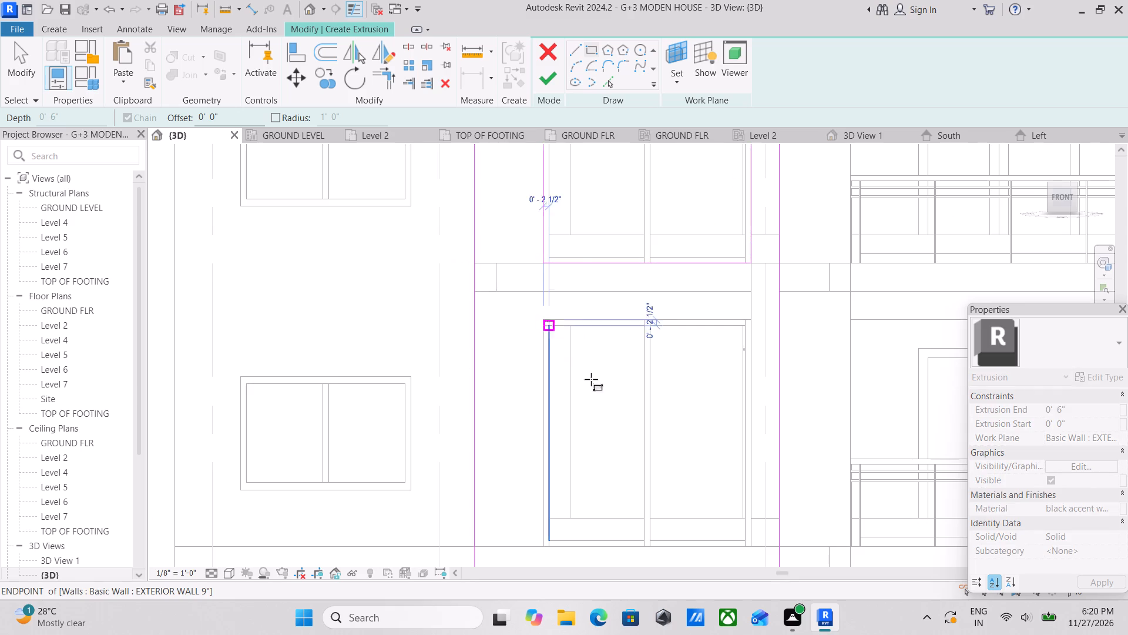
{"action": "middle_click_drag", "start_coordinate": [659, 439], "coordinate": [607, 300]}
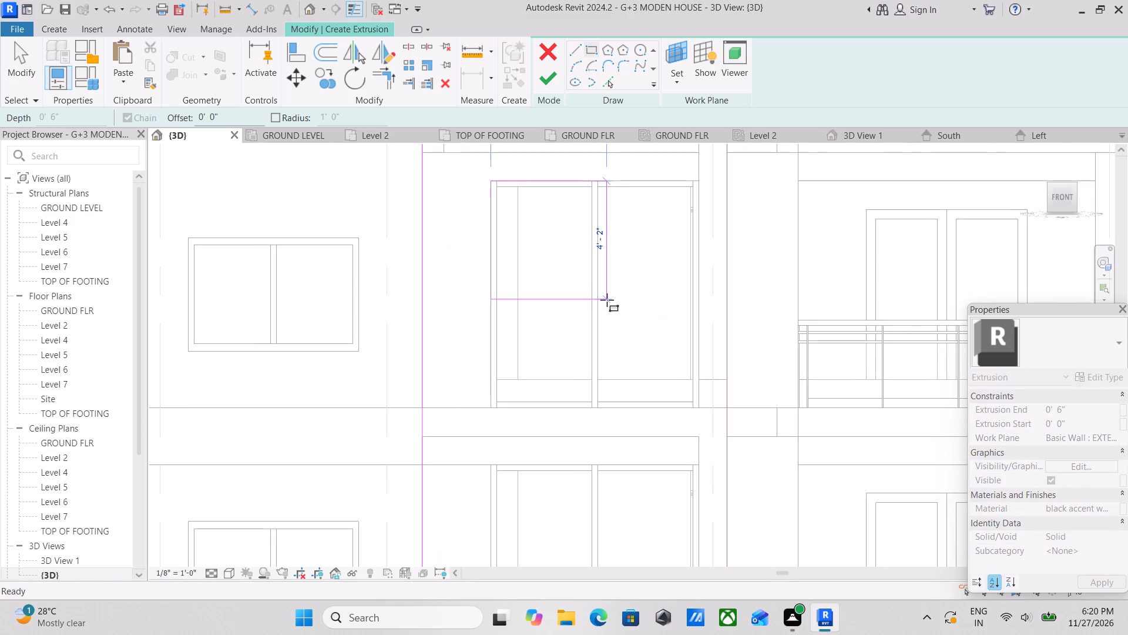
{"action": "scroll", "coordinate": [632, 322], "scroll_direction": "up", "scroll_amount": 2}
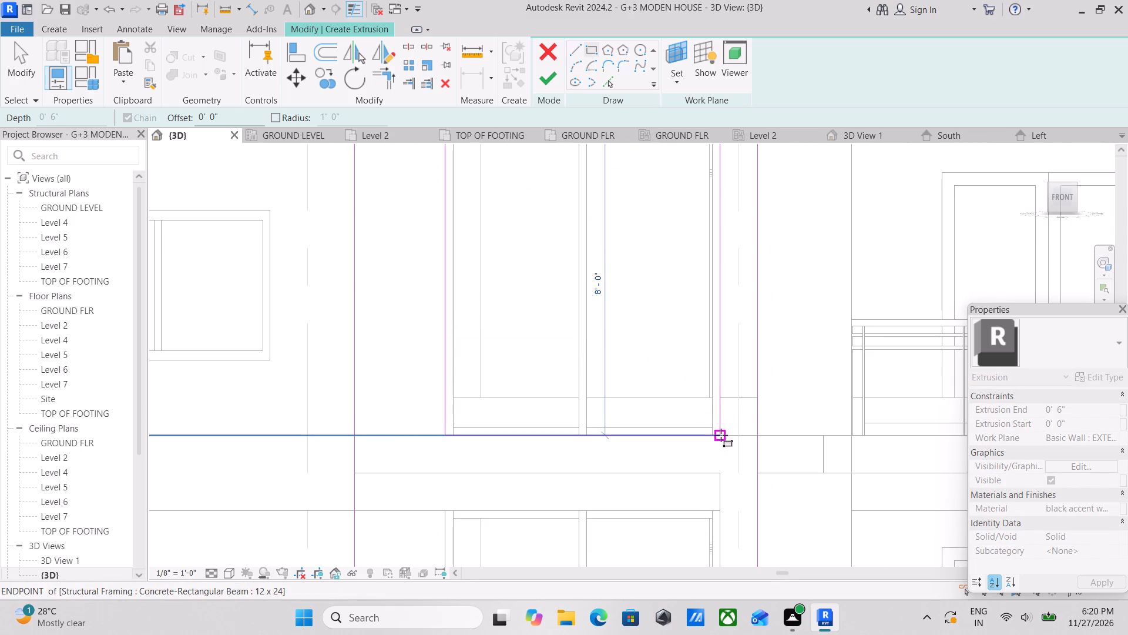
{"action": "left_click", "coordinate": [721, 436]}
Sketch an 8'-0" high rectangle around the right bay's window frame directly above the ground floor.
{"action": "scroll", "coordinate": [620, 360], "scroll_direction": "down", "scroll_amount": 1}
{"action": "middle_click_drag", "start_coordinate": [615, 358], "coordinate": [635, 206]}
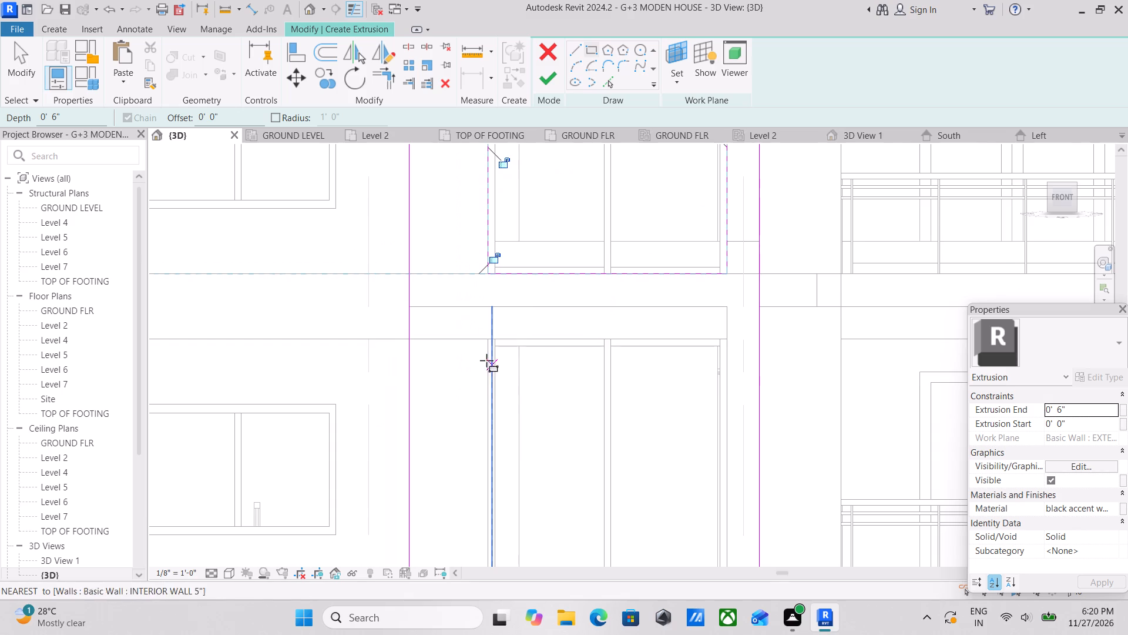
{"action": "scroll", "coordinate": [488, 362], "scroll_direction": "up", "scroll_amount": 1}
{"action": "left_click", "coordinate": [490, 336]}
{"action": "middle_click_drag", "start_coordinate": [646, 480], "coordinate": [620, 311]}
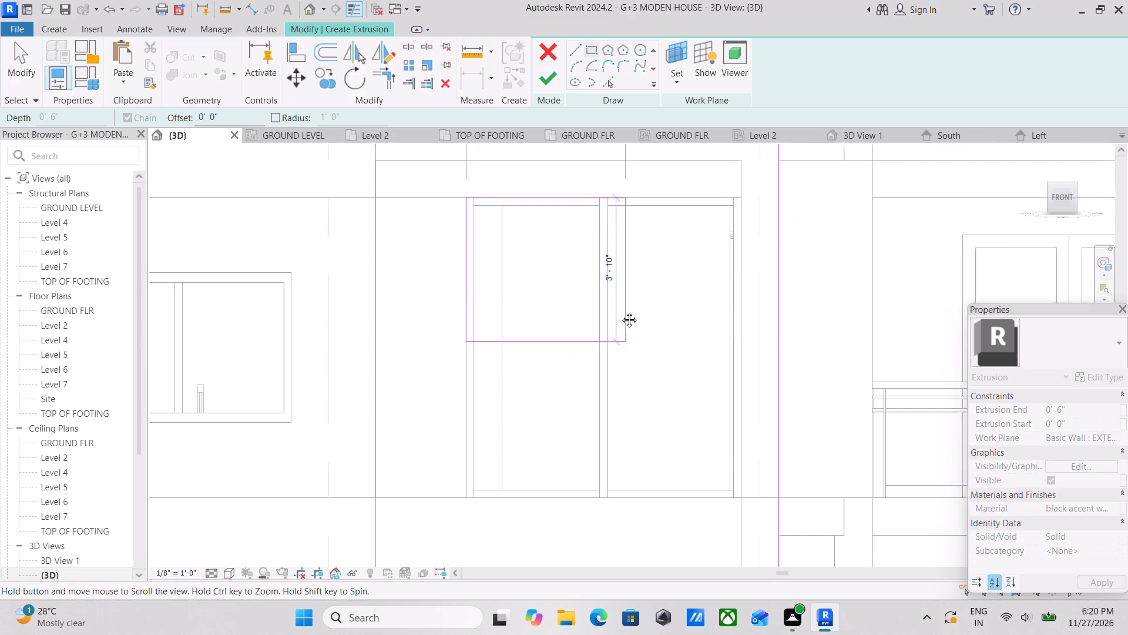
{"action": "middle_click_drag", "start_coordinate": [620, 311], "coordinate": [618, 286]}
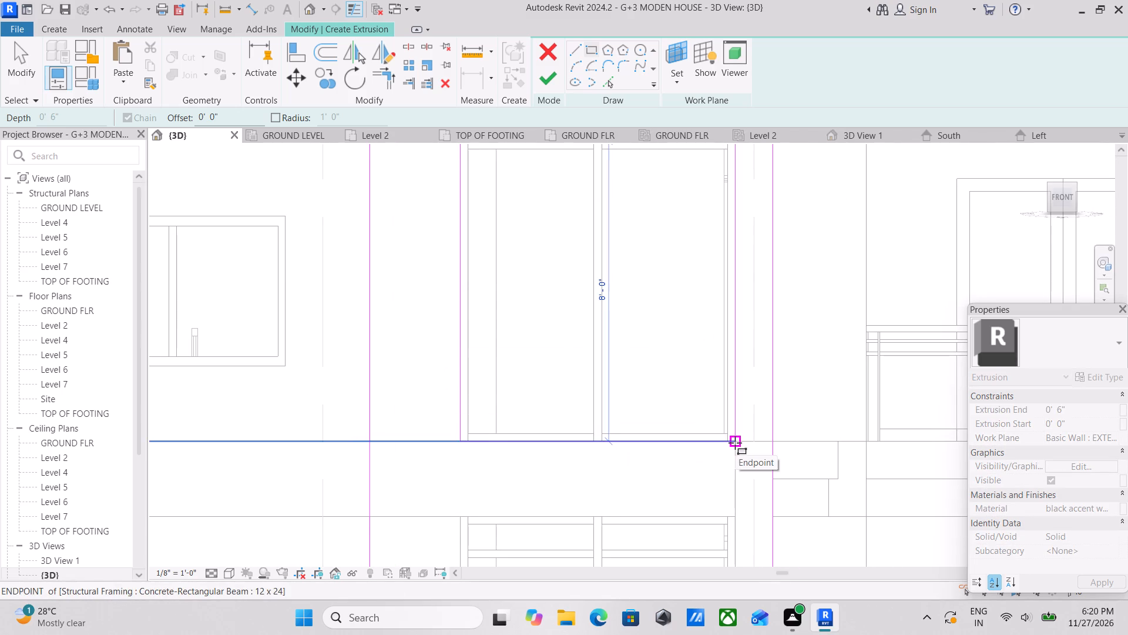
{"action": "left_click", "coordinate": [735, 443]}
Sketch a rectangle 9'-0" high and about 7'-4 1/2" wide around the right bay's ground-floor window frame, and end rectangle drawing.
{"action": "scroll", "coordinate": [590, 307], "scroll_direction": "down", "scroll_amount": 4}
{"action": "middle_click_drag", "start_coordinate": [602, 409], "coordinate": [625, 306]}
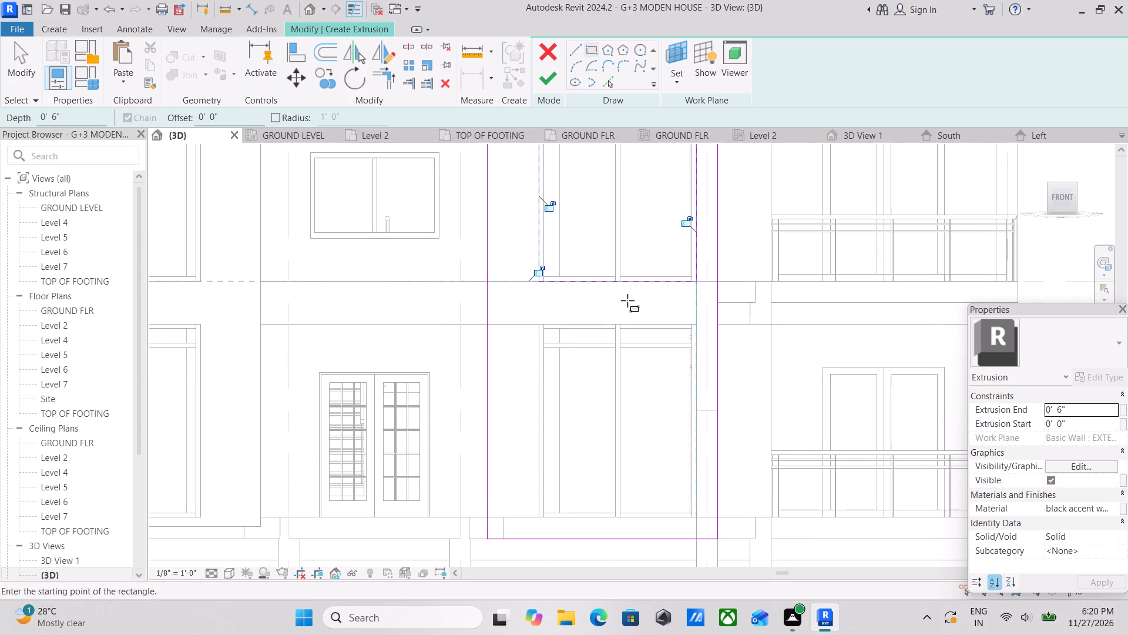
{"action": "scroll", "coordinate": [570, 316], "scroll_direction": "up", "scroll_amount": 3}
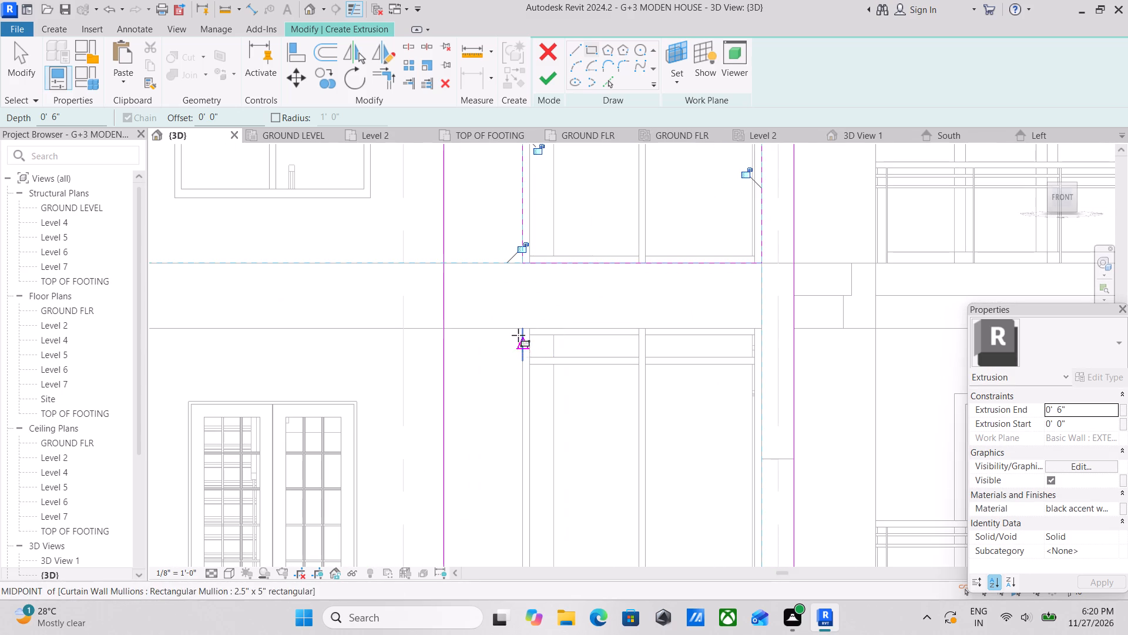
{"action": "left_click", "coordinate": [518, 331]}
{"action": "middle_click_drag", "start_coordinate": [622, 453], "coordinate": [582, 310]}
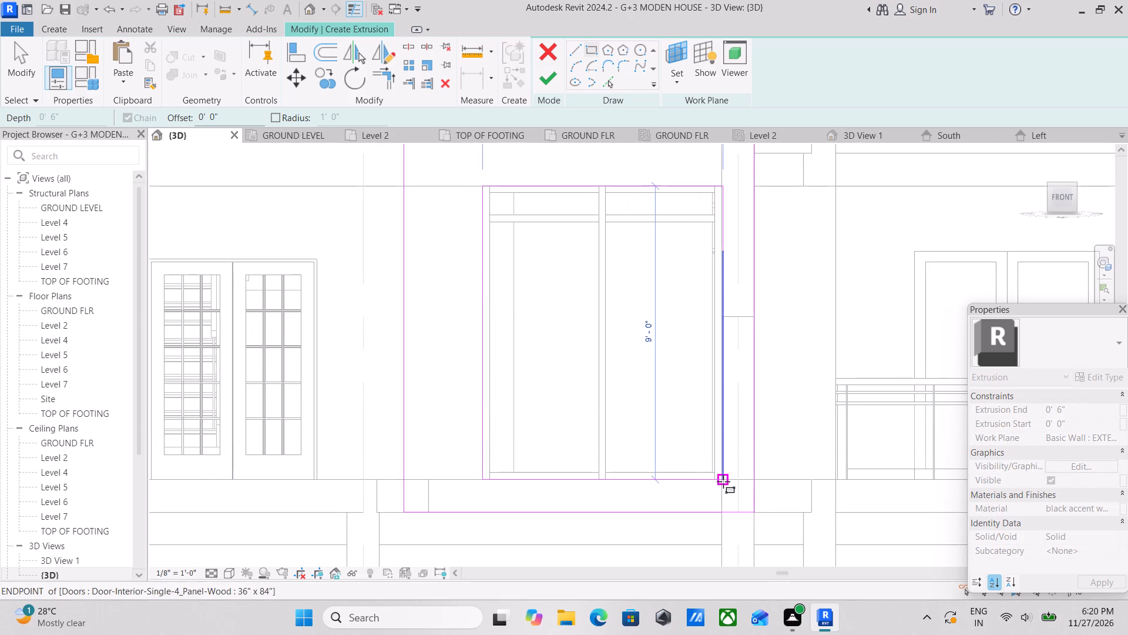
{"action": "left_click", "coordinate": [723, 479]}
{"action": "scroll", "coordinate": [736, 334], "scroll_direction": "up", "scroll_amount": 3}
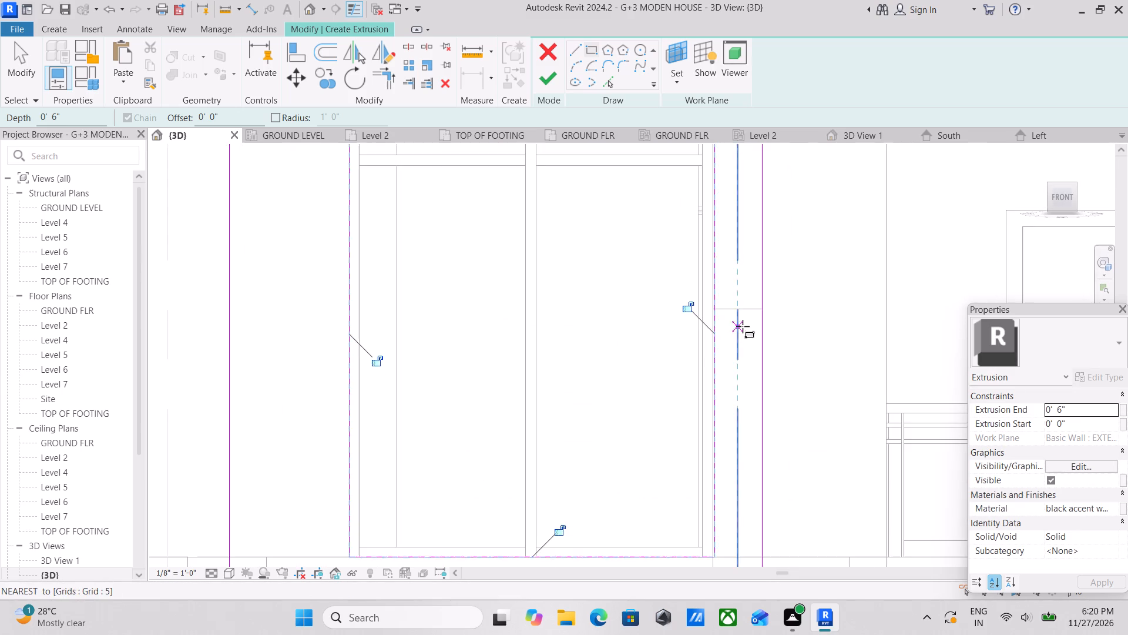
{"action": "scroll", "coordinate": [730, 327], "scroll_direction": "up", "scroll_amount": 3}
{"action": "scroll", "coordinate": [730, 327], "scroll_direction": "down", "scroll_amount": 2}
{"action": "middle_click_drag", "start_coordinate": [726, 335], "coordinate": [690, 473]}
{"action": "middle_click_drag", "start_coordinate": [672, 340], "coordinate": [666, 435]}
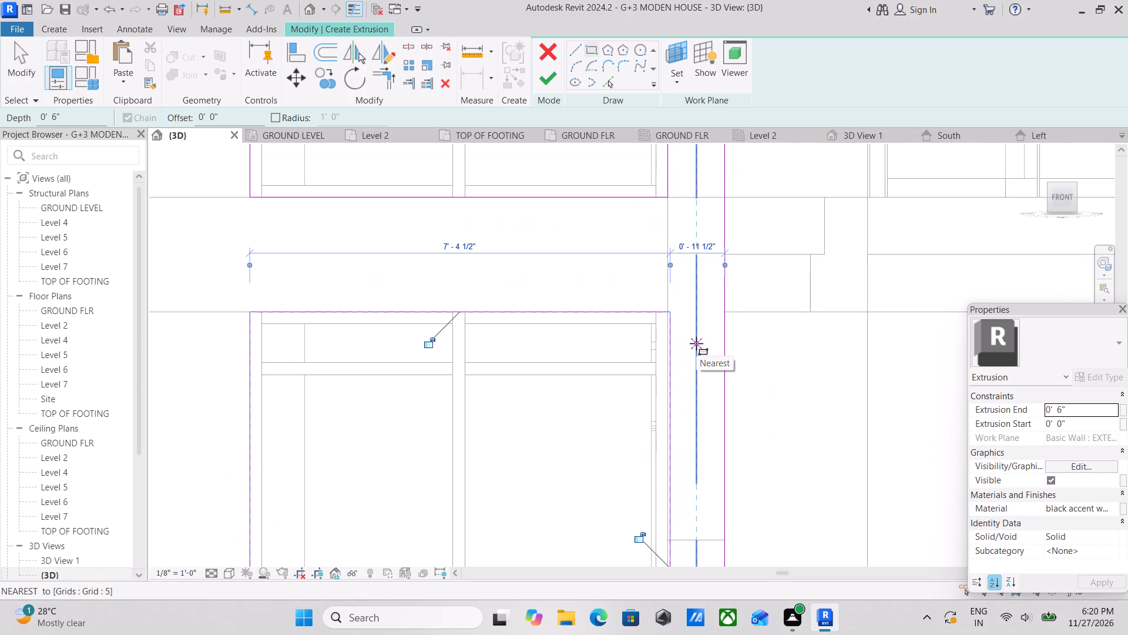
{"action": "key", "text": "Escape"}
{"action": "key", "text": "Escape"}
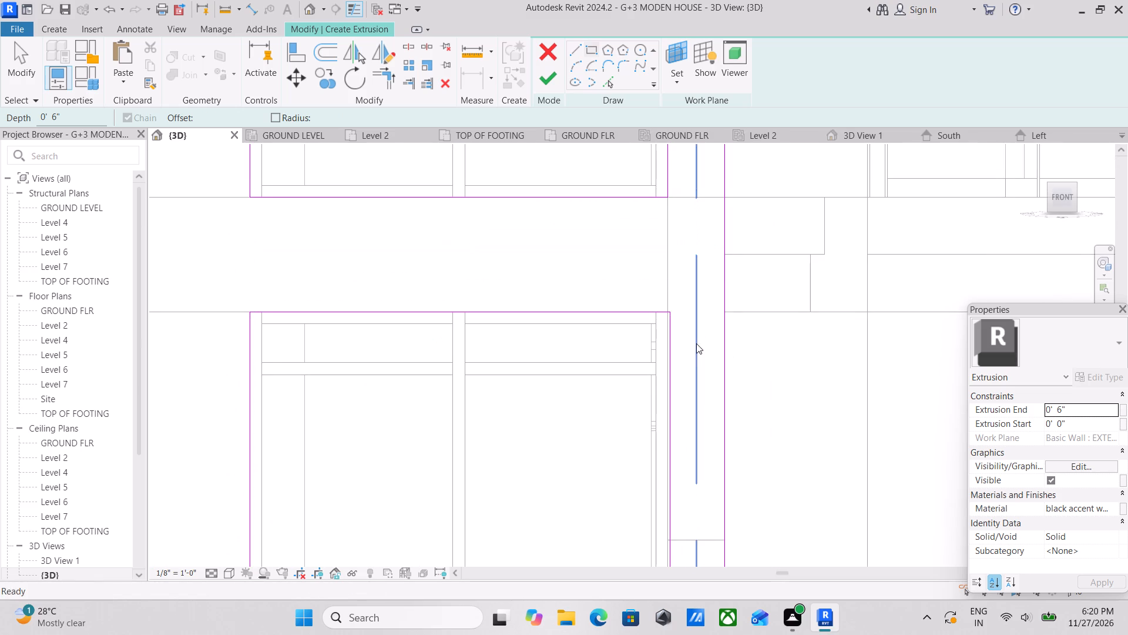
{"action": "scroll", "coordinate": [697, 342], "scroll_direction": "up", "scroll_amount": 3}
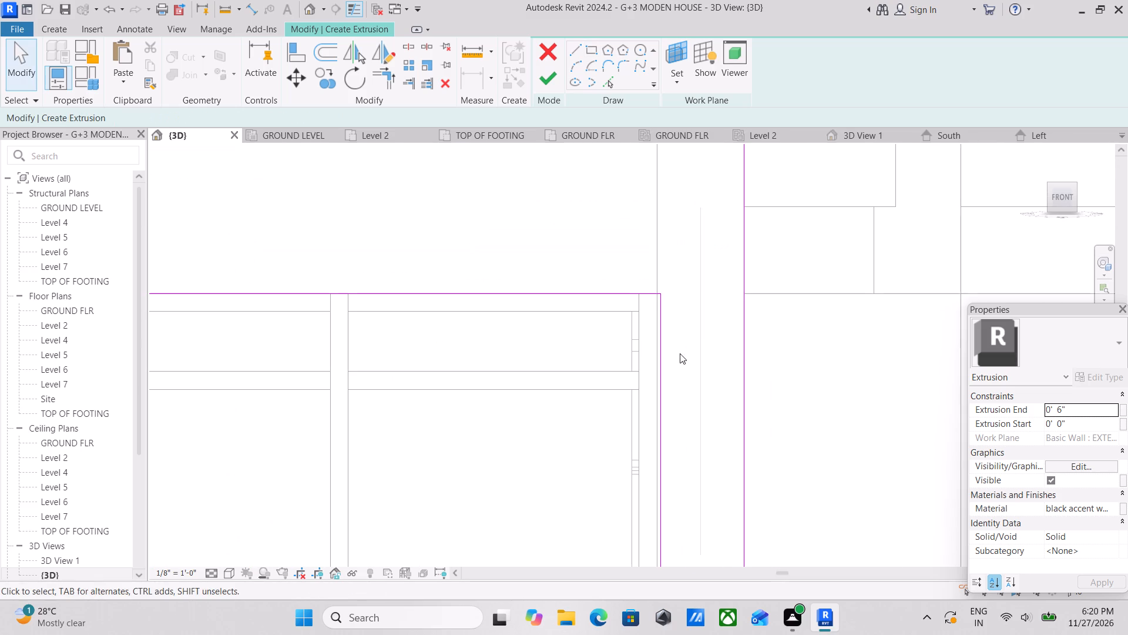
Move the right edge of the ground-floor window rectangle inward onto the vertical line above it, making the rectangle 7'-4" wide.
{"action": "left_click", "coordinate": [663, 373]}
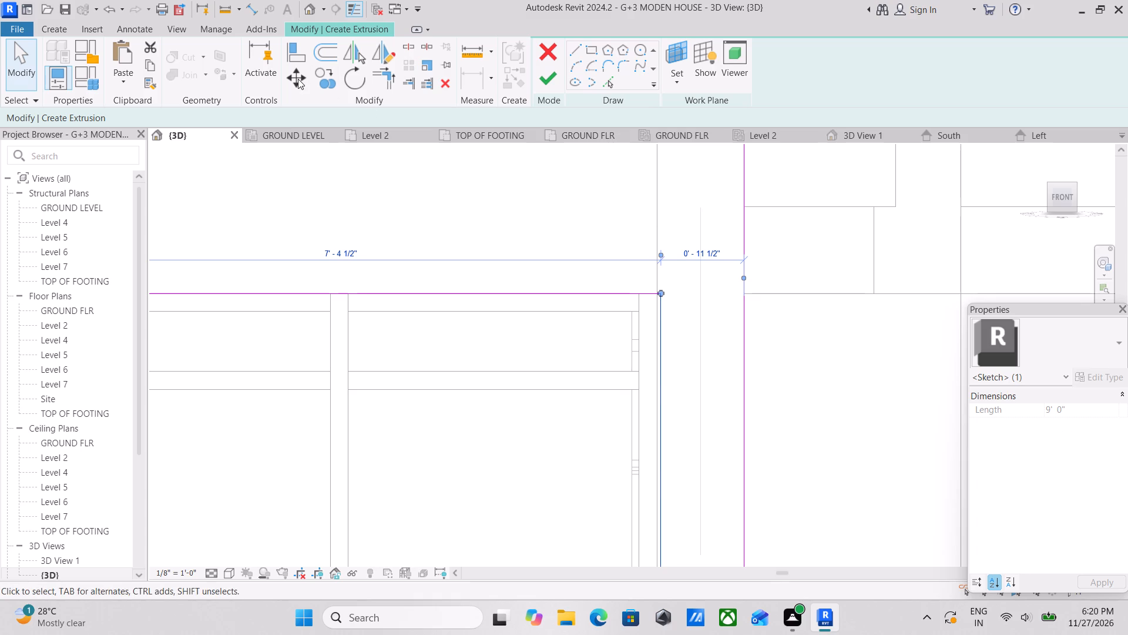
{"action": "left_click", "coordinate": [298, 79]}
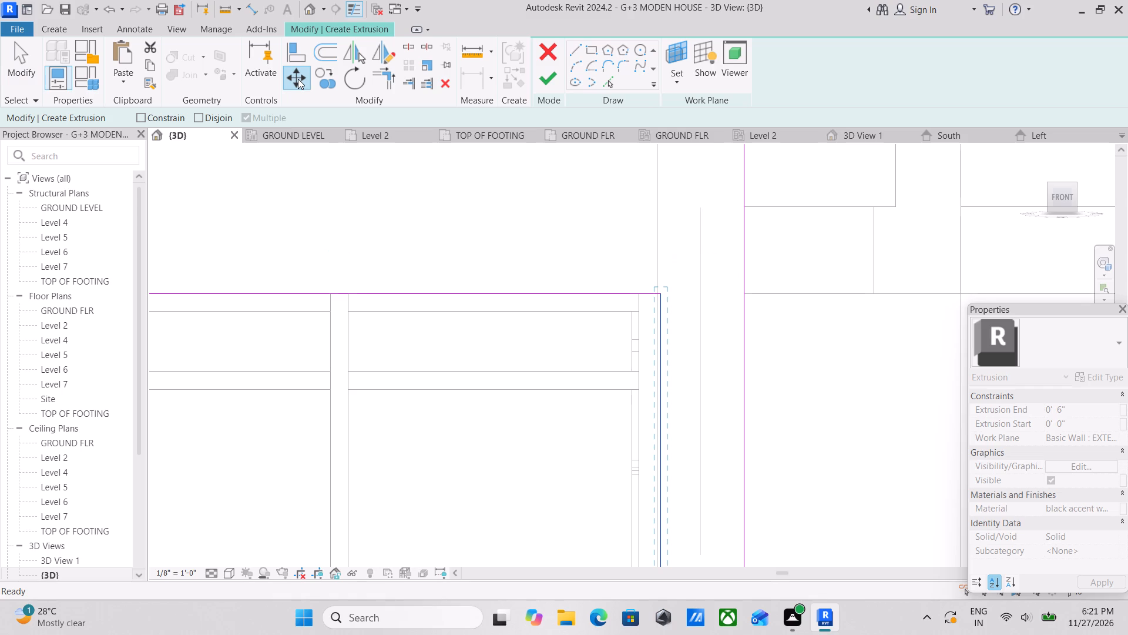
{"action": "scroll", "coordinate": [625, 253], "scroll_direction": "up", "scroll_amount": 3}
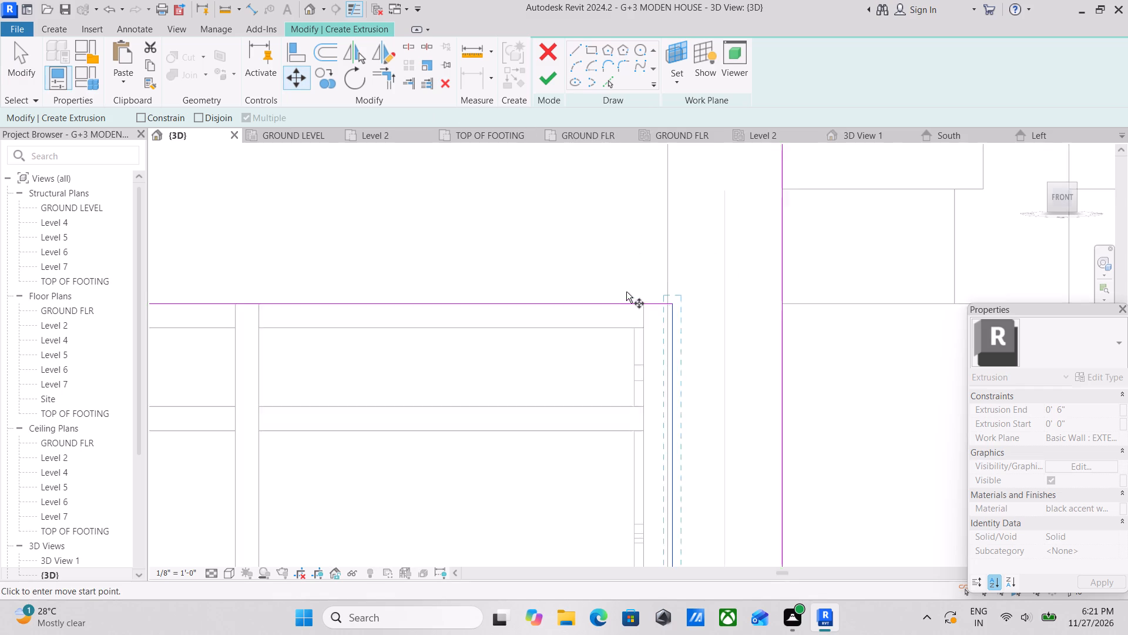
{"action": "scroll", "coordinate": [637, 324], "scroll_direction": "up", "scroll_amount": 8}
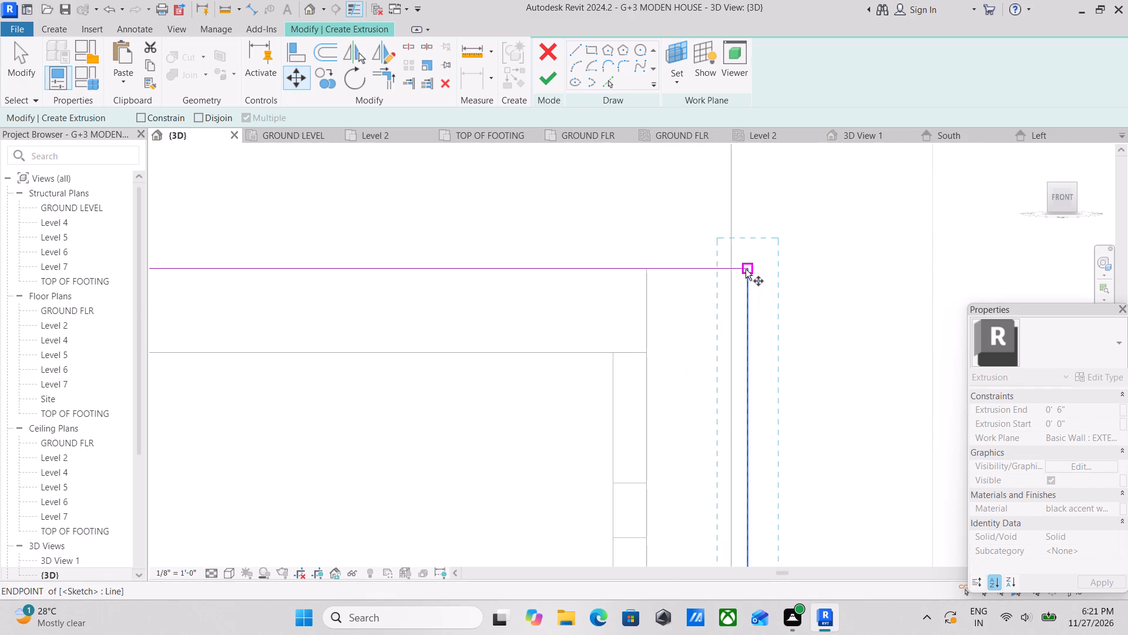
{"action": "left_click", "coordinate": [746, 269]}
{"action": "left_click", "coordinate": [733, 268]}
{"action": "scroll", "coordinate": [733, 268], "scroll_direction": "down", "scroll_amount": 4}
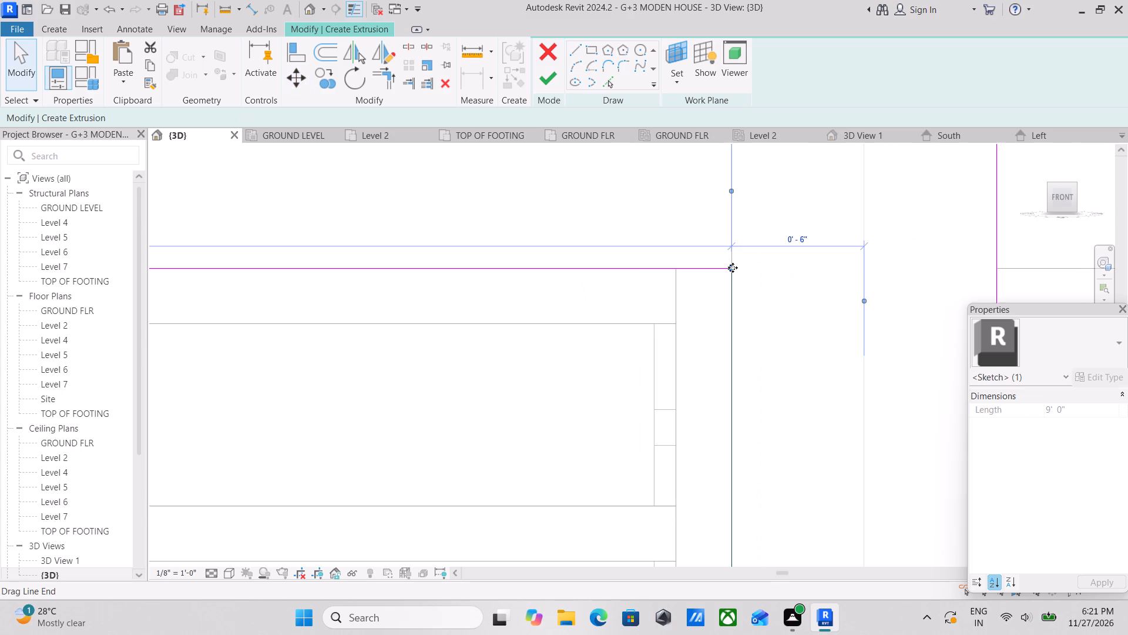
Finish the right bay's frame sketch as a 6" deep extrusion and complete the in-place model without saving the project.
{"action": "scroll", "coordinate": [733, 268], "scroll_direction": "down", "scroll_amount": 16}
{"action": "scroll", "coordinate": [538, 329], "scroll_direction": "down", "scroll_amount": 3}
{"action": "scroll", "coordinate": [578, 389], "scroll_direction": "up", "scroll_amount": 1}
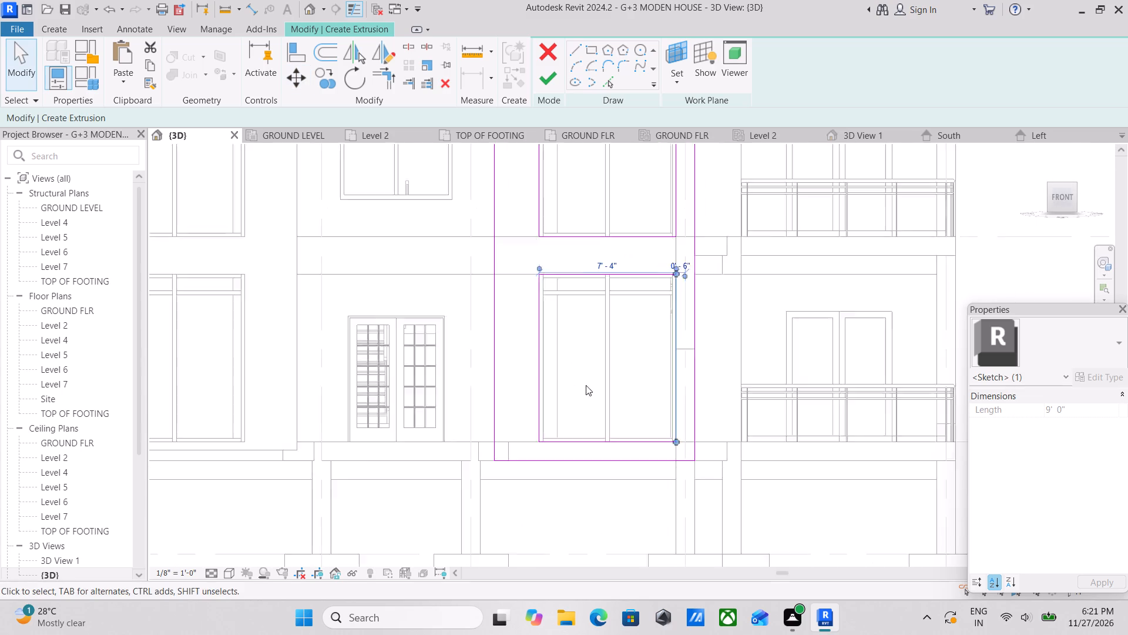
{"action": "scroll", "coordinate": [586, 385], "scroll_direction": "up", "scroll_amount": 2}
{"action": "middle_click_drag", "start_coordinate": [616, 364], "coordinate": [620, 425]}
{"action": "scroll", "coordinate": [631, 279], "scroll_direction": "down", "scroll_amount": 3}
{"action": "middle_click_drag", "start_coordinate": [631, 285], "coordinate": [624, 355]}
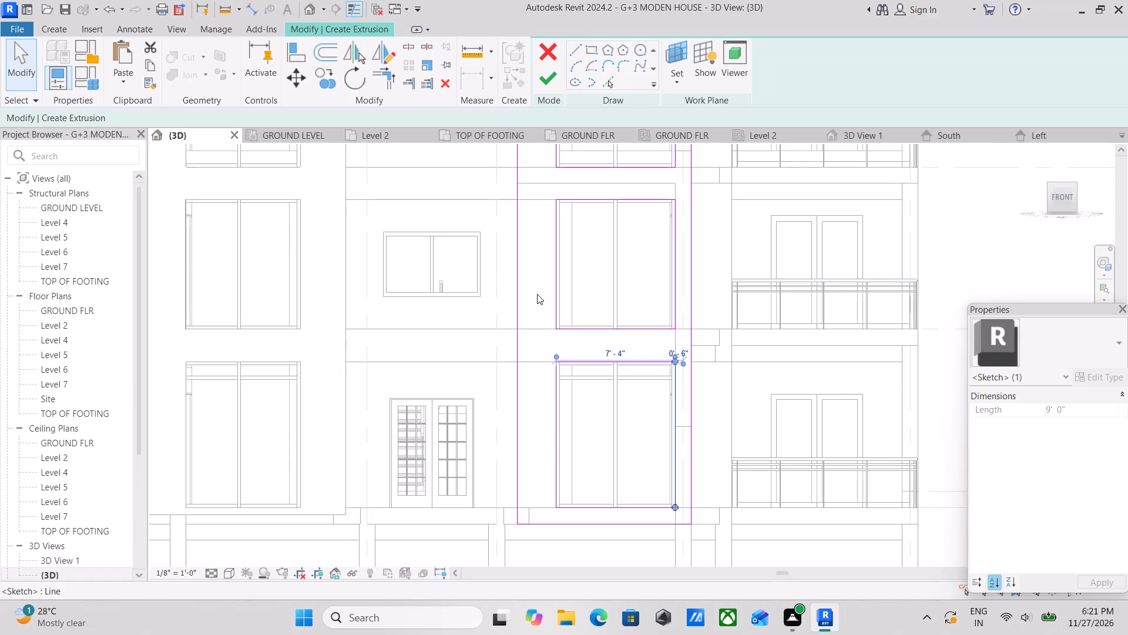
{"action": "left_click", "coordinate": [544, 82]}
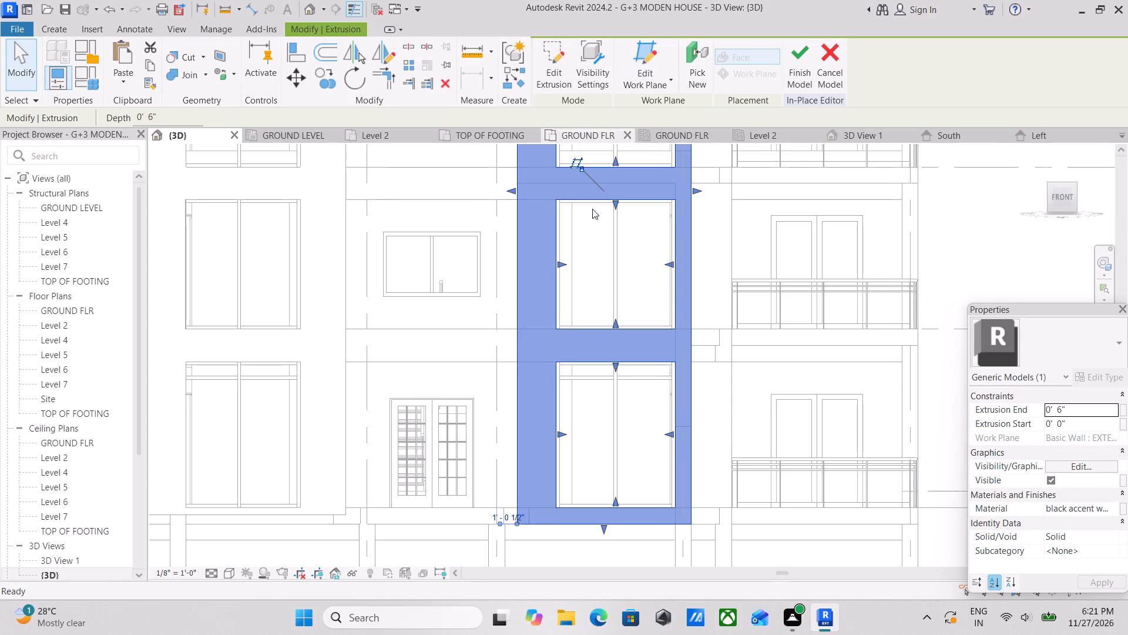
{"action": "middle_click_drag", "start_coordinate": [614, 291], "coordinate": [610, 411]}
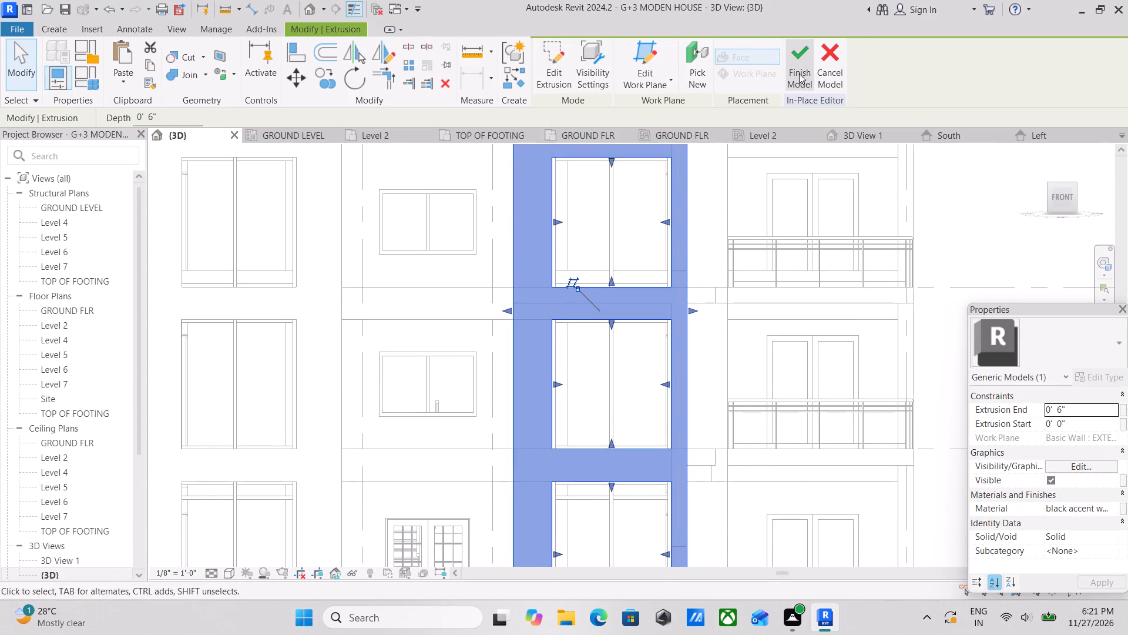
{"action": "left_click", "coordinate": [800, 71]}
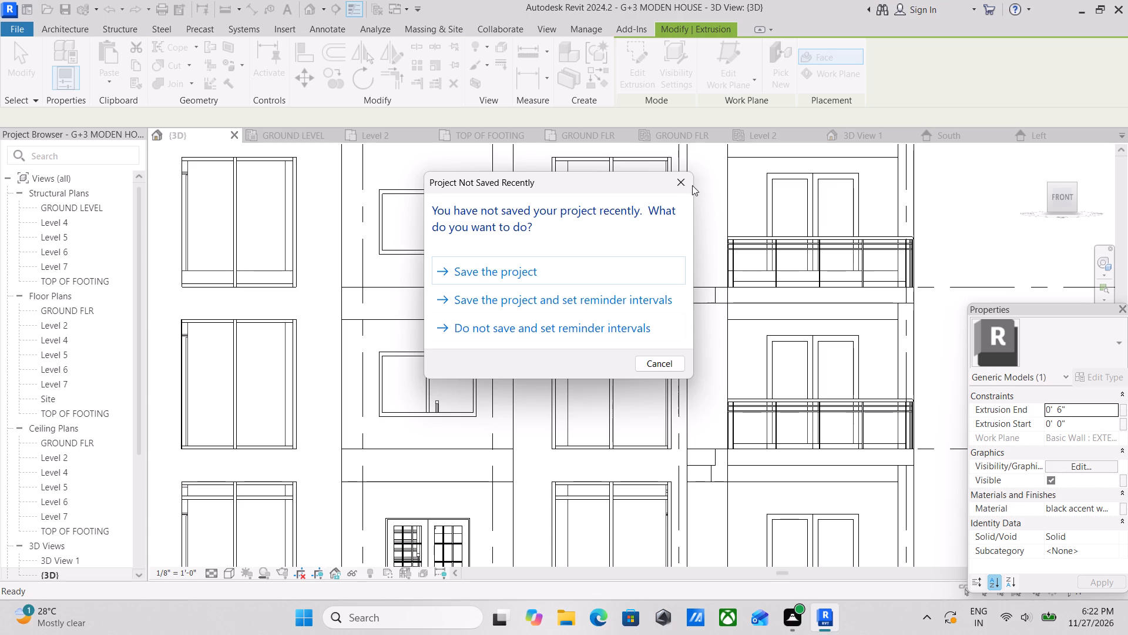
{"action": "left_click", "coordinate": [683, 184]}
Stretch the right side of the right bay's extruded frame slightly outward toward the balconies.
{"action": "left_click", "coordinate": [690, 373]}
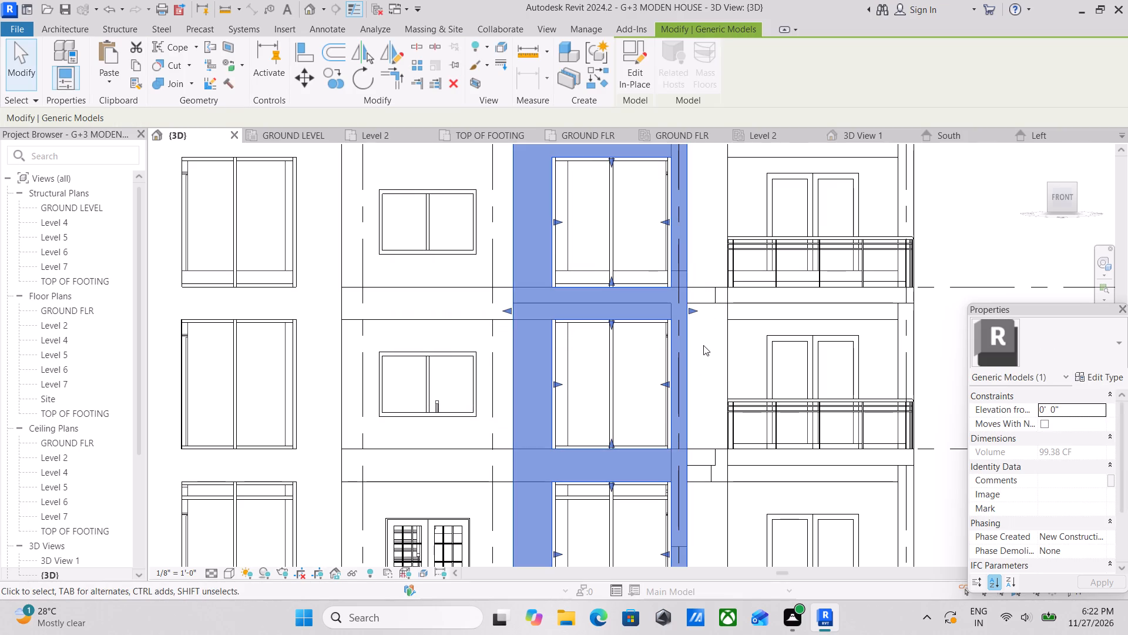
{"action": "left_click_drag", "start_coordinate": [691, 303], "coordinate": [695, 305]}
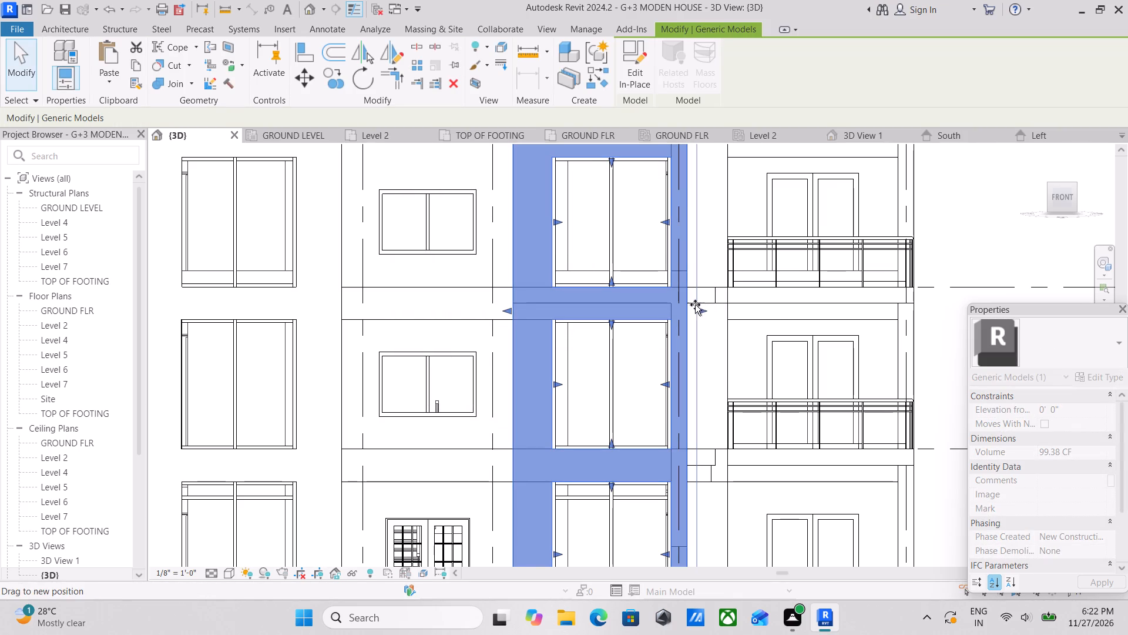
{"action": "left_click_drag", "start_coordinate": [695, 305], "coordinate": [698, 305]}
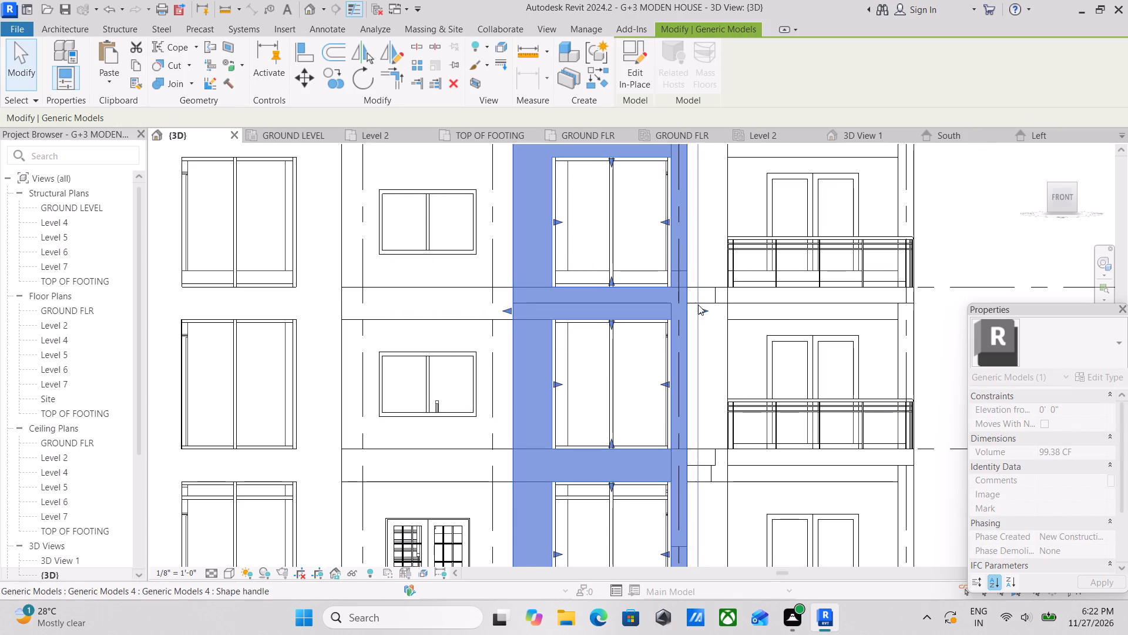
Examine both front bay frames and the adjoining balconies and side wall from the front-right corner.
{"action": "scroll", "coordinate": [698, 305], "scroll_direction": "down", "scroll_amount": 2}
{"action": "middle_click_drag", "start_coordinate": [698, 305], "coordinate": [677, 390]}
{"action": "middle_click_drag", "start_coordinate": [639, 275], "coordinate": [633, 337]}
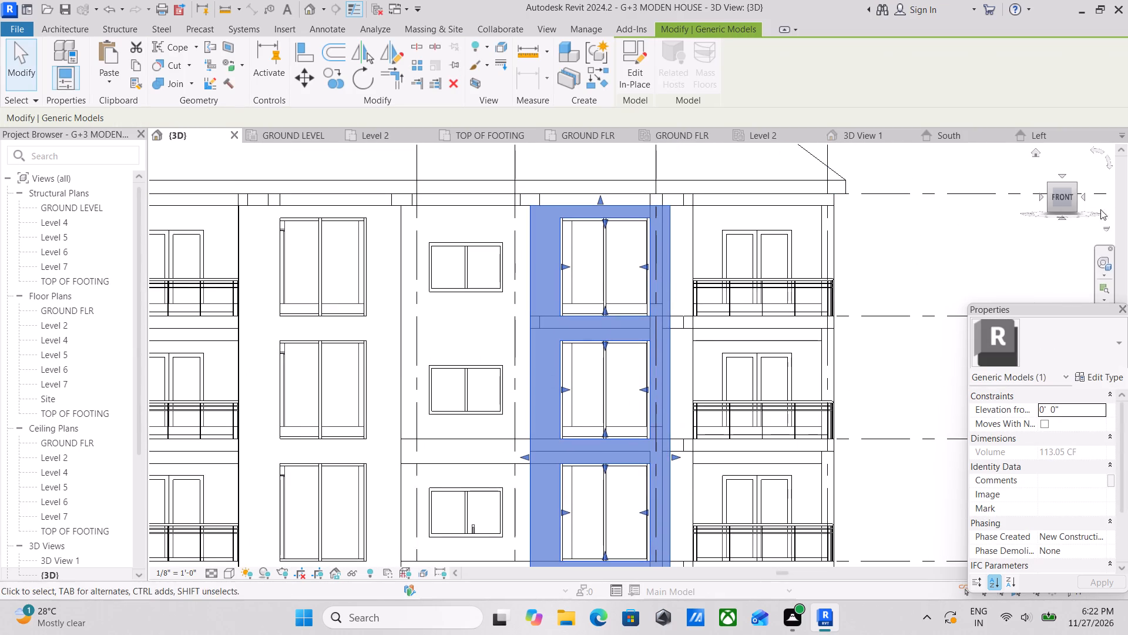
{"action": "left_click", "coordinate": [1076, 187]}
{"action": "middle_click_drag", "start_coordinate": [648, 350], "coordinate": [712, 380]}
{"action": "middle_click_drag", "start_coordinate": [700, 377], "coordinate": [706, 412]}
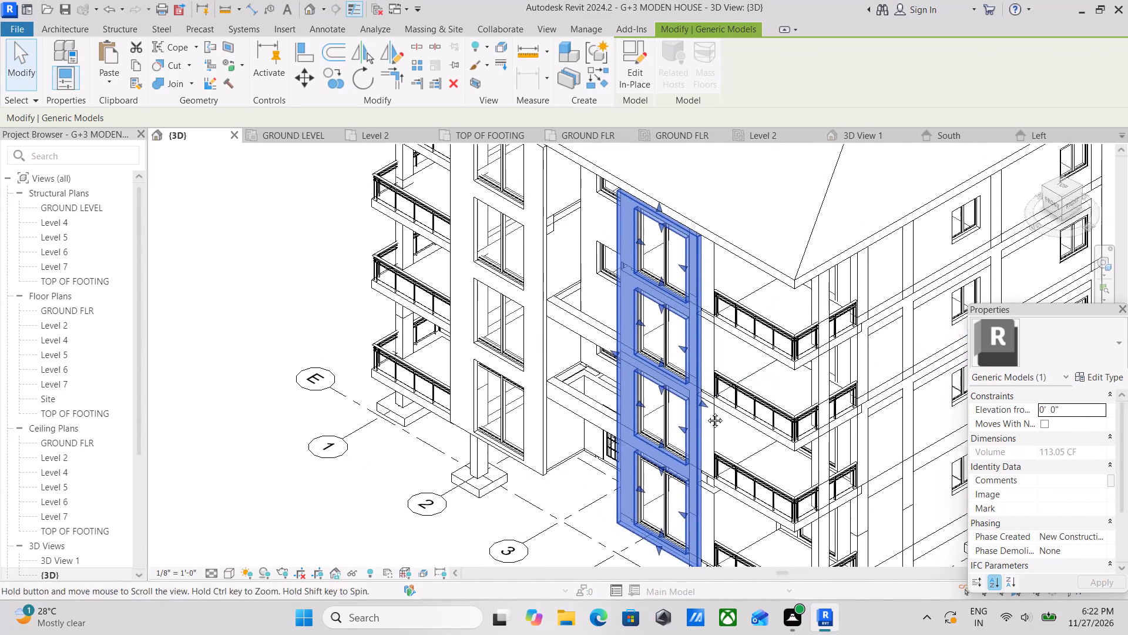
{"action": "middle_click_drag", "start_coordinate": [706, 412], "coordinate": [707, 426]}
{"action": "middle_click_drag", "start_coordinate": [687, 412], "coordinate": [693, 432]}
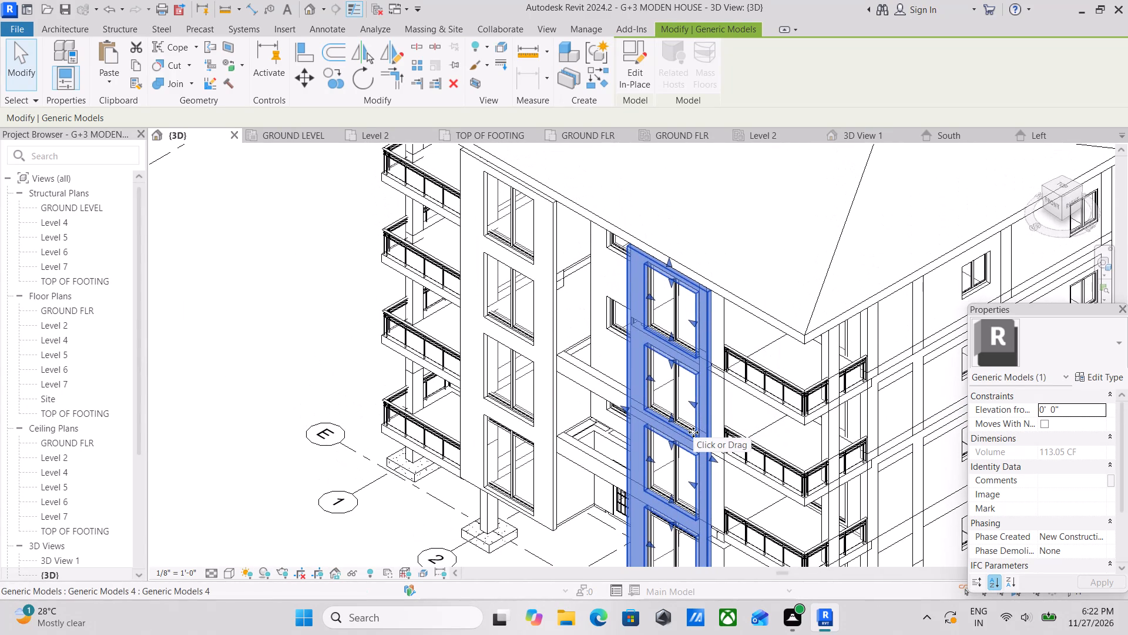
{"action": "key", "text": "Escape"}
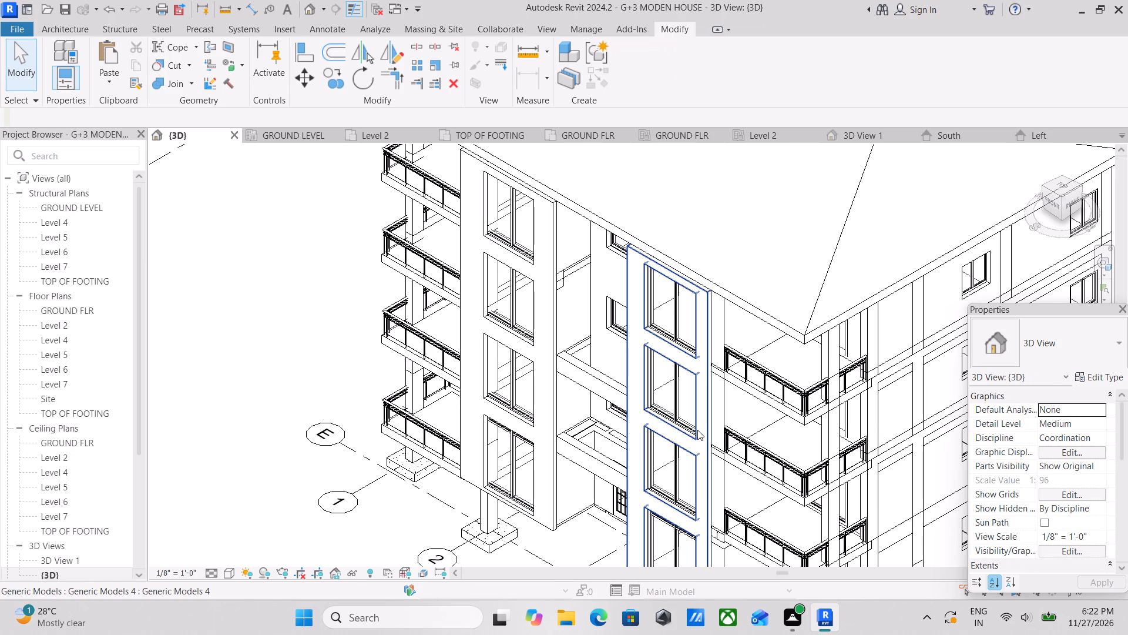
{"action": "scroll", "coordinate": [770, 476], "scroll_direction": "up", "scroll_amount": 2}
{"action": "middle_click_drag", "start_coordinate": [724, 464], "coordinate": [477, 366]}
{"action": "middle_click_drag", "start_coordinate": [715, 403], "coordinate": [475, 510]}
{"action": "middle_click_drag", "start_coordinate": [484, 503], "coordinate": [417, 533]}
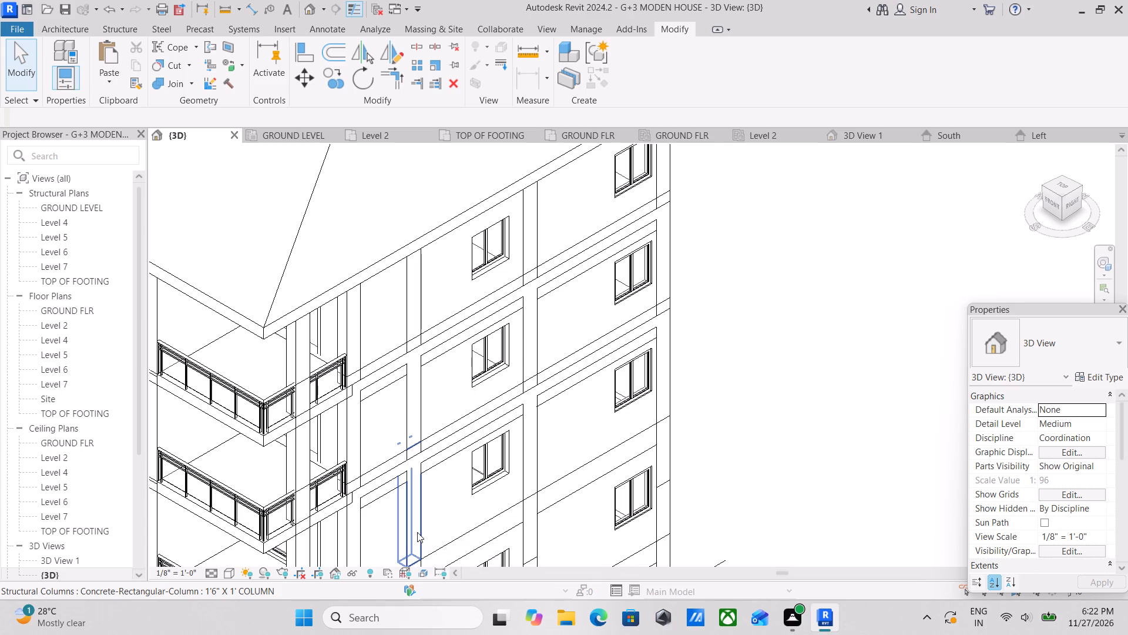
{"action": "scroll", "coordinate": [417, 532], "scroll_direction": "up", "scroll_amount": 2}
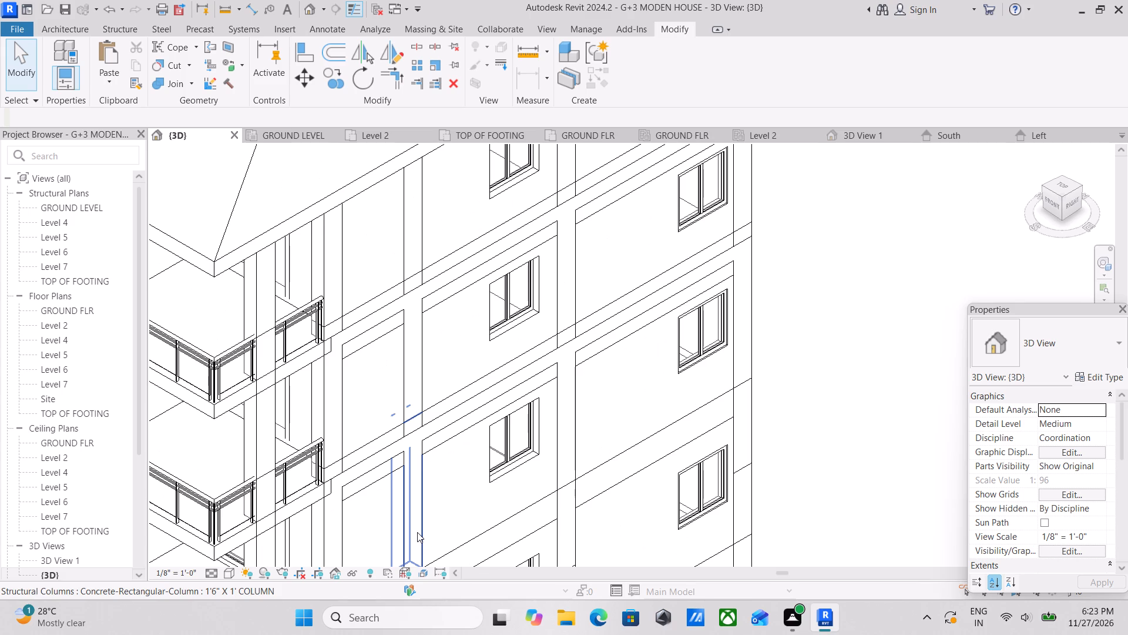
{"action": "scroll", "coordinate": [417, 532], "scroll_direction": "up", "scroll_amount": 2}
{"action": "scroll", "coordinate": [452, 514], "scroll_direction": "down", "scroll_amount": 3}
{"action": "middle_click_drag", "start_coordinate": [452, 514], "coordinate": [637, 454]}
{"action": "middle_click_drag", "start_coordinate": [448, 489], "coordinate": [697, 458]}
{"action": "middle_click_drag", "start_coordinate": [423, 474], "coordinate": [441, 482]}
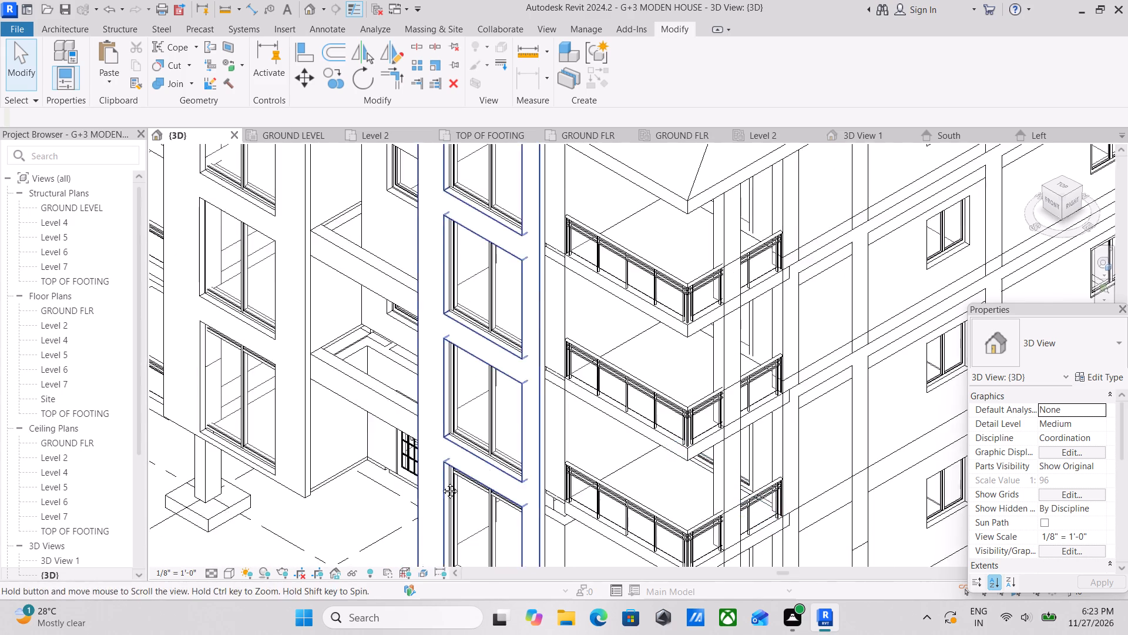
{"action": "middle_click_drag", "start_coordinate": [441, 482], "coordinate": [624, 540]}
{"action": "middle_click_drag", "start_coordinate": [500, 467], "coordinate": [568, 556]}
{"action": "middle_click_drag", "start_coordinate": [591, 406], "coordinate": [581, 540]}
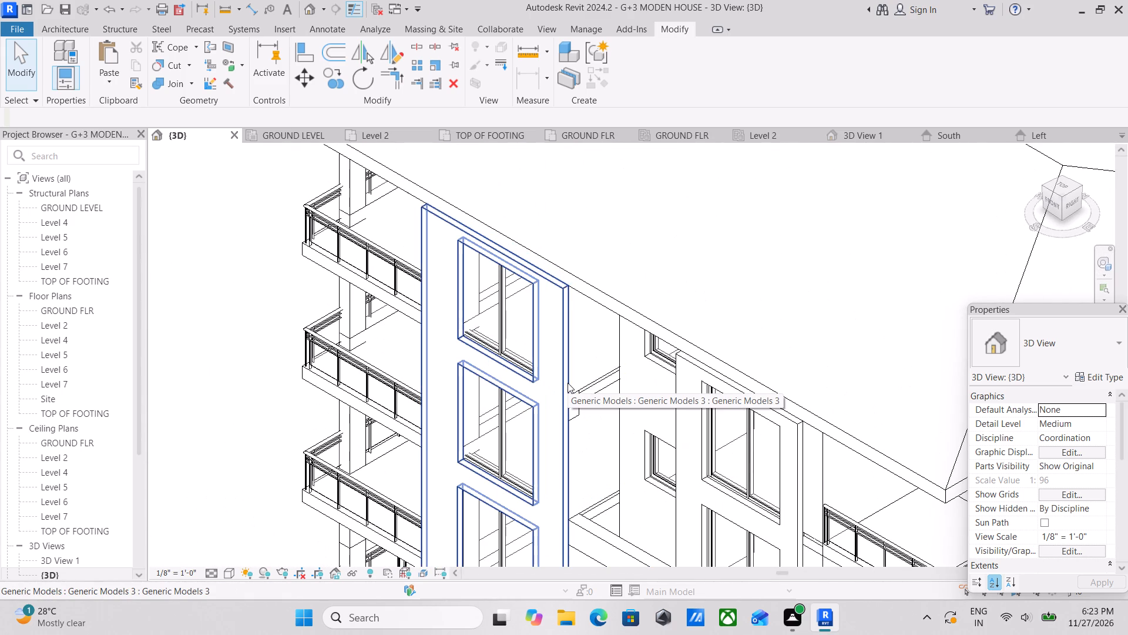
{"action": "scroll", "coordinate": [568, 383], "scroll_direction": "down", "scroll_amount": 3}
{"action": "middle_click_drag", "start_coordinate": [568, 383], "coordinate": [461, 372]}
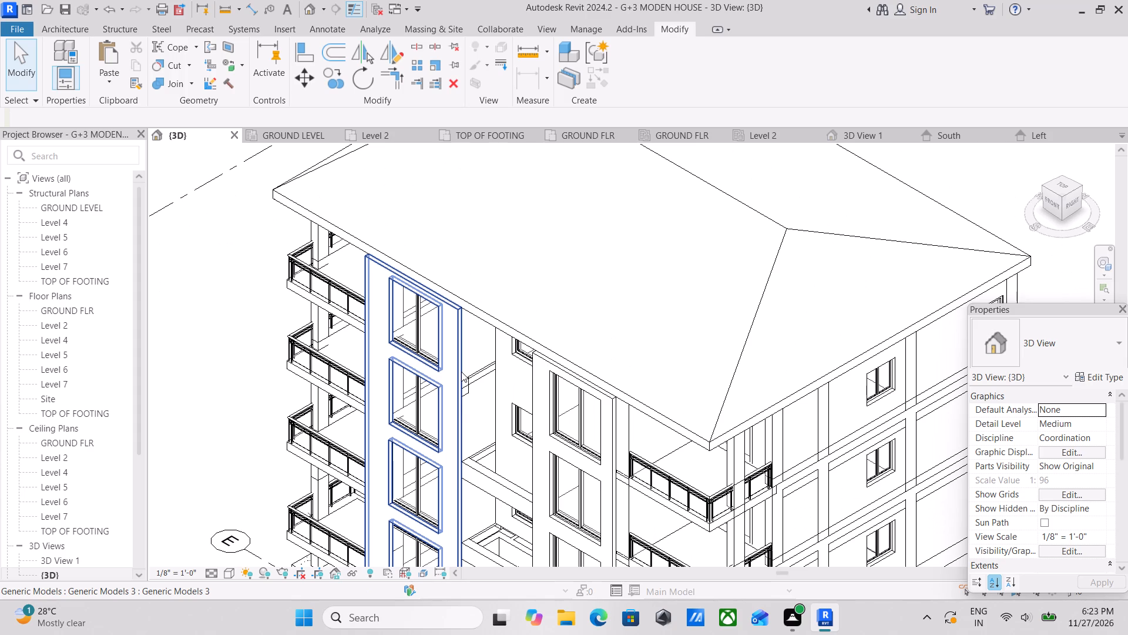
{"action": "scroll", "coordinate": [263, 437], "scroll_direction": "up", "scroll_amount": 1}
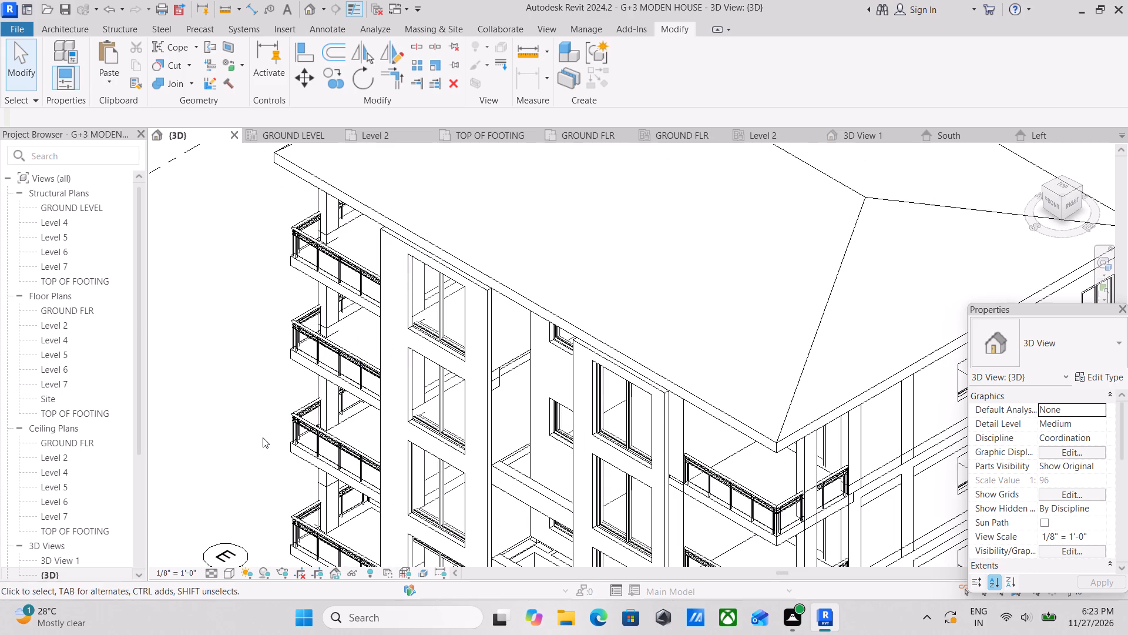
{"action": "scroll", "coordinate": [263, 437], "scroll_direction": "down", "scroll_amount": 2}
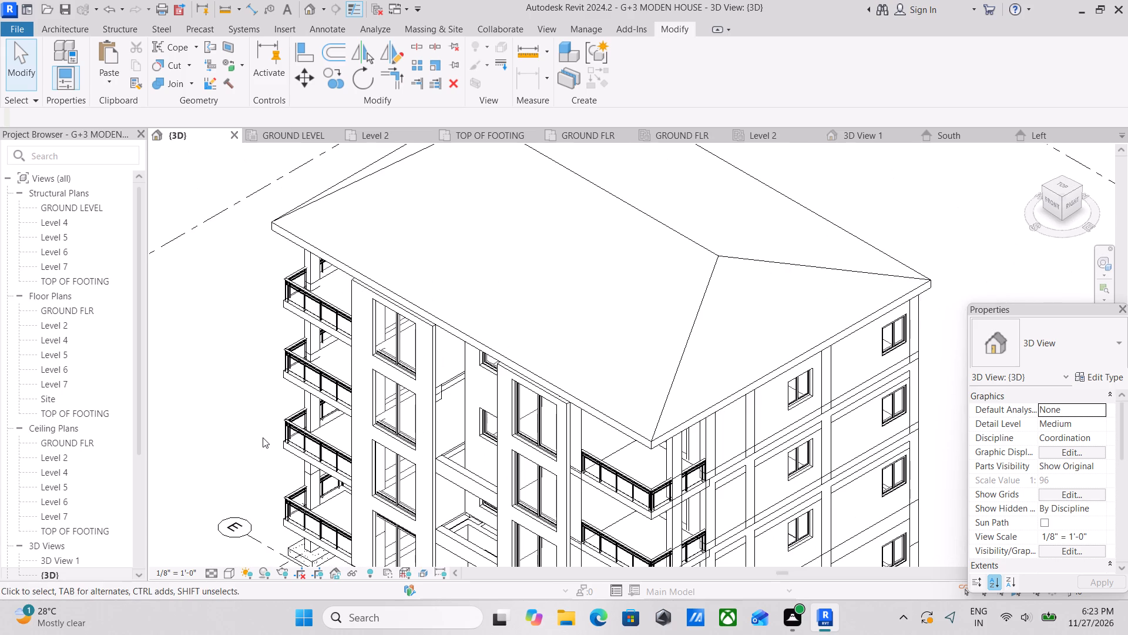
{"action": "scroll", "coordinate": [220, 482], "scroll_direction": "up", "scroll_amount": 2}
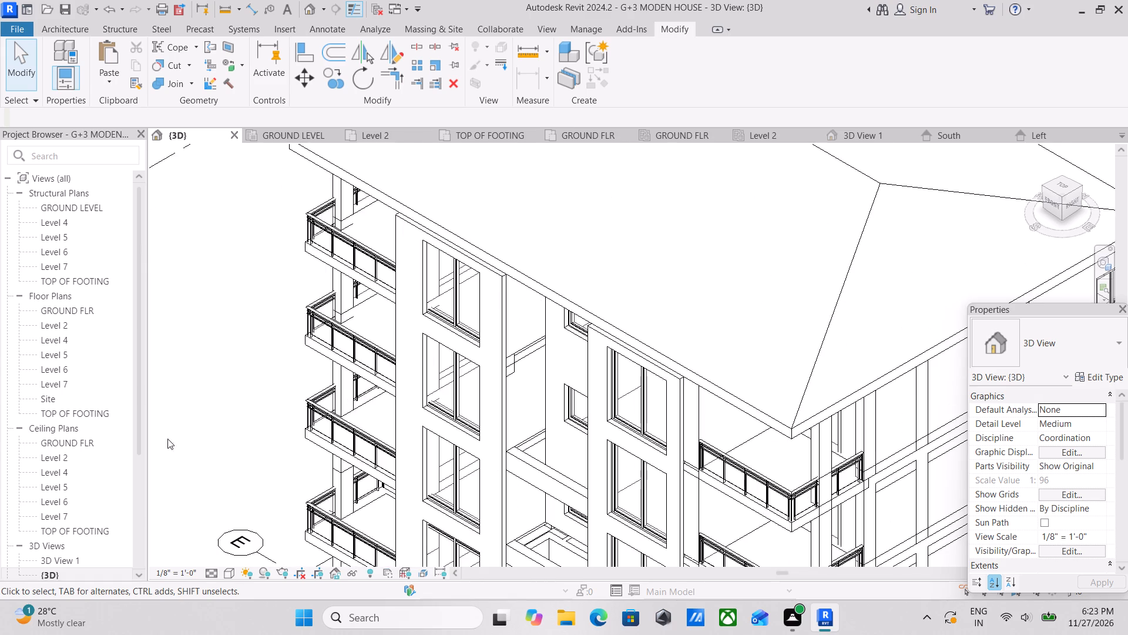
{"action": "scroll", "coordinate": [216, 399], "scroll_direction": "down", "scroll_amount": 2}
{"action": "middle_click_drag", "start_coordinate": [473, 403], "coordinate": [256, 416]}
{"action": "middle_click_drag", "start_coordinate": [520, 420], "coordinate": [480, 463]}
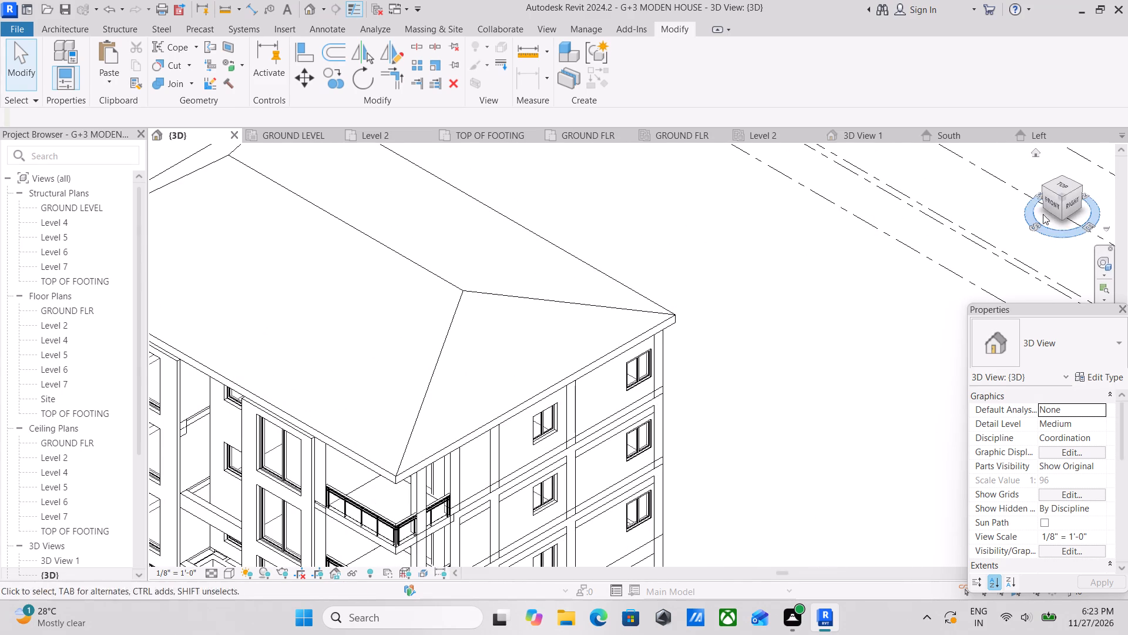
Examine the house's side and rear walls, windows and columns from the right-back and back-left corners.
{"action": "left_click", "coordinate": [1080, 185]}
{"action": "scroll", "coordinate": [661, 459], "scroll_direction": "up", "scroll_amount": 3}
{"action": "scroll", "coordinate": [632, 420], "scroll_direction": "up", "scroll_amount": 4}
{"action": "scroll", "coordinate": [556, 436], "scroll_direction": "up", "scroll_amount": 3}
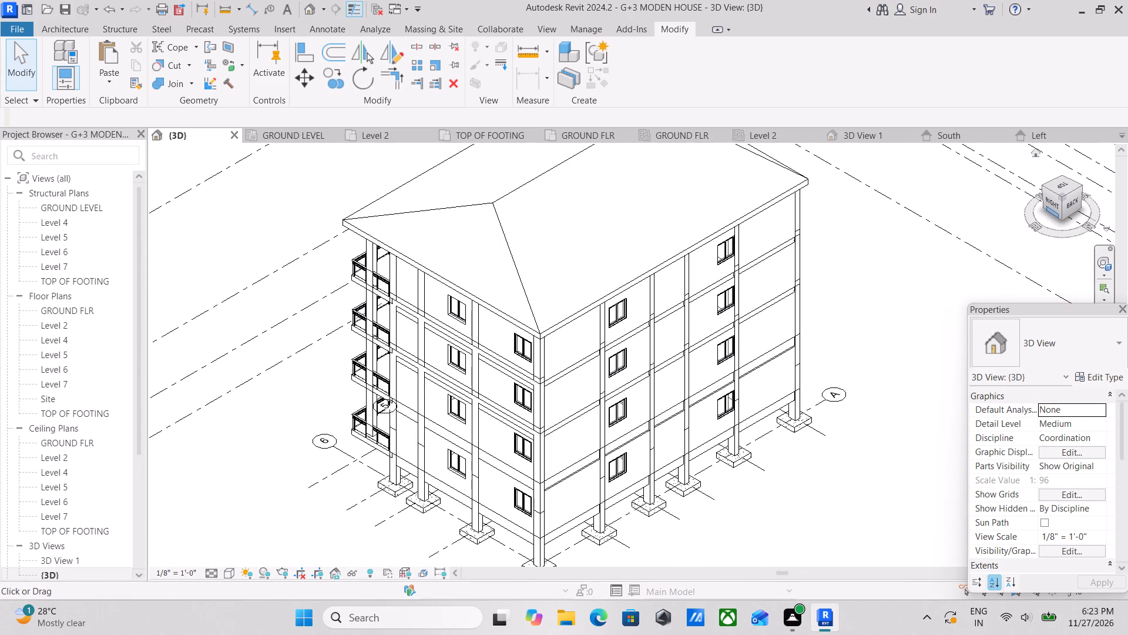
{"action": "left_click", "coordinate": [1063, 212]}
{"action": "scroll", "coordinate": [617, 343], "scroll_direction": "up", "scroll_amount": 4}
{"action": "scroll", "coordinate": [556, 389], "scroll_direction": "up", "scroll_amount": 1}
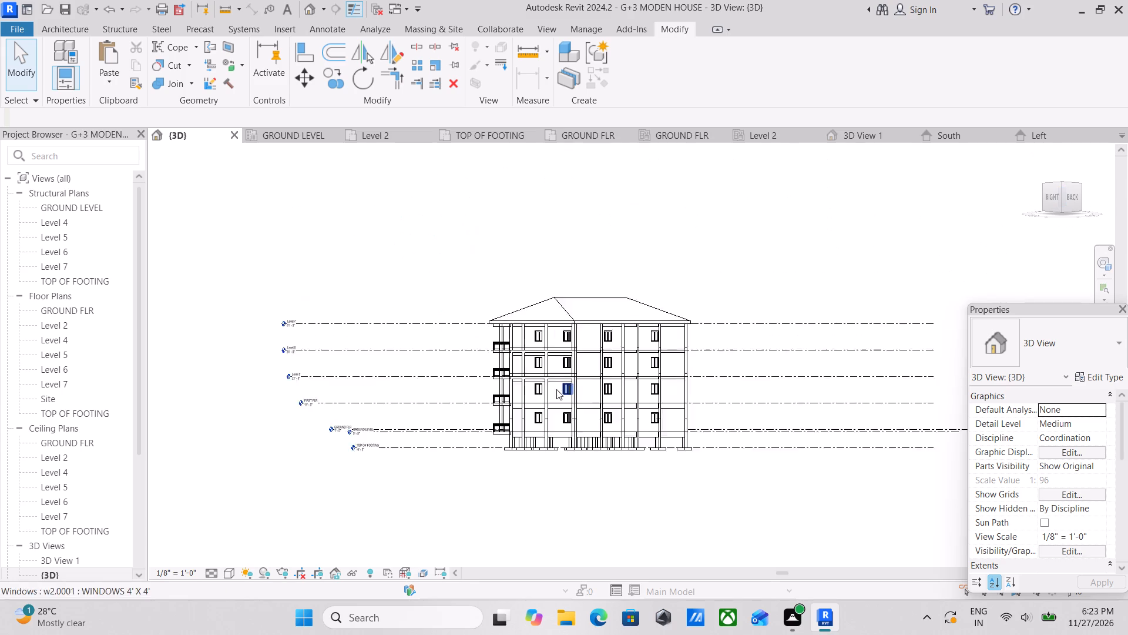
{"action": "scroll", "coordinate": [556, 389], "scroll_direction": "up", "scroll_amount": 3}
{"action": "middle_click_drag", "start_coordinate": [590, 357], "coordinate": [664, 340]}
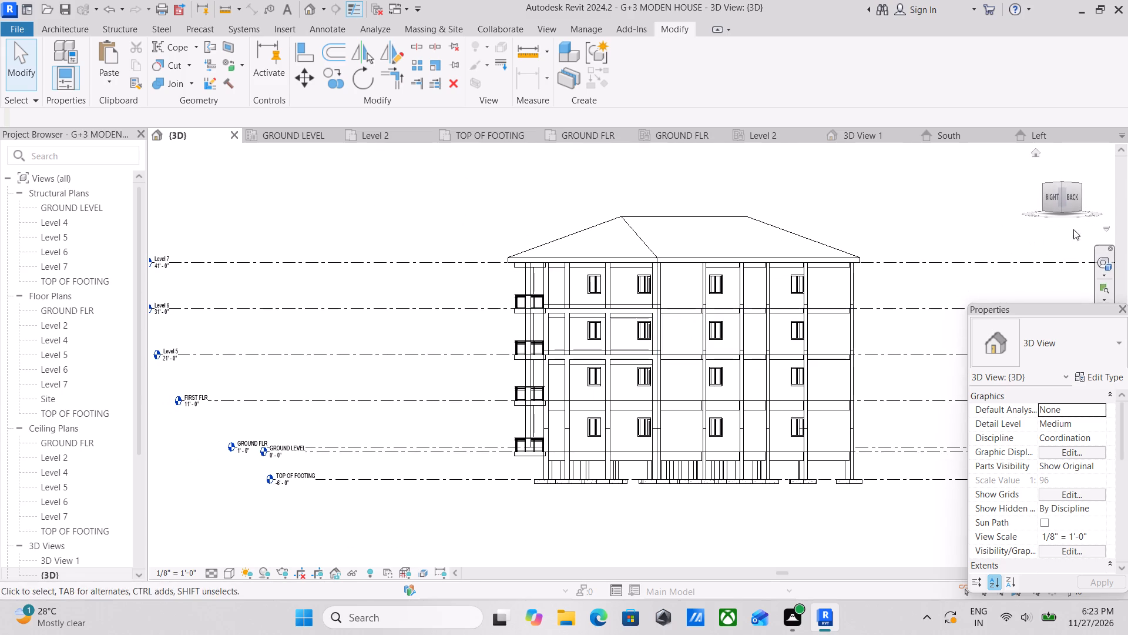
{"action": "left_click", "coordinate": [1081, 202]}
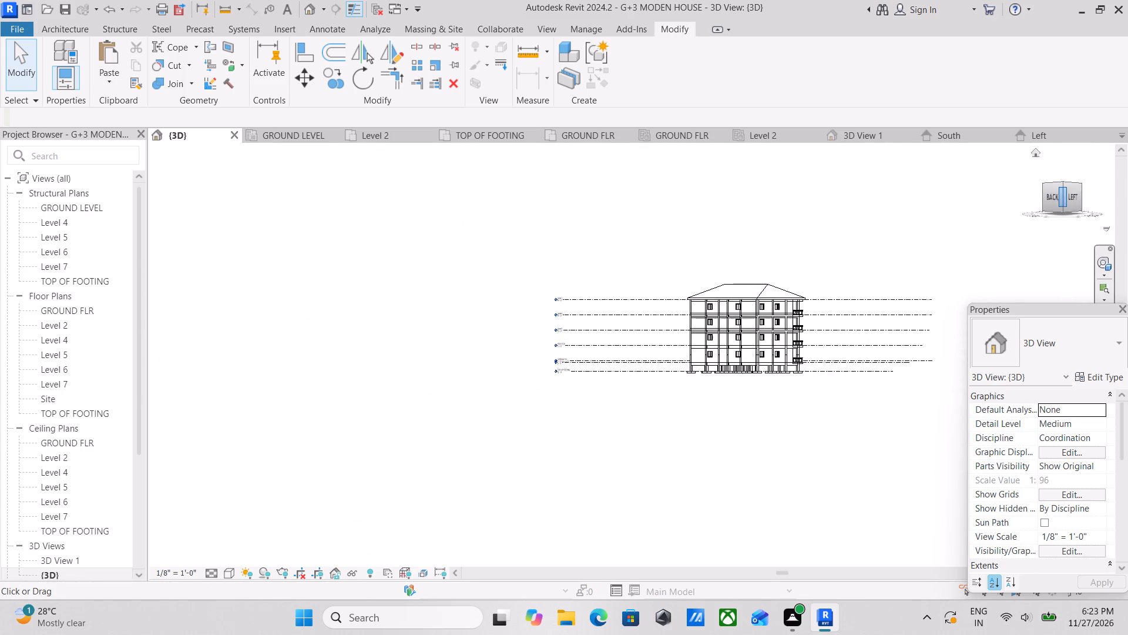
{"action": "scroll", "coordinate": [617, 410], "scroll_direction": "up", "scroll_amount": 3}
{"action": "scroll", "coordinate": [629, 320], "scroll_direction": "up", "scroll_amount": 5}
{"action": "middle_click_drag", "start_coordinate": [633, 360], "coordinate": [531, 407]}
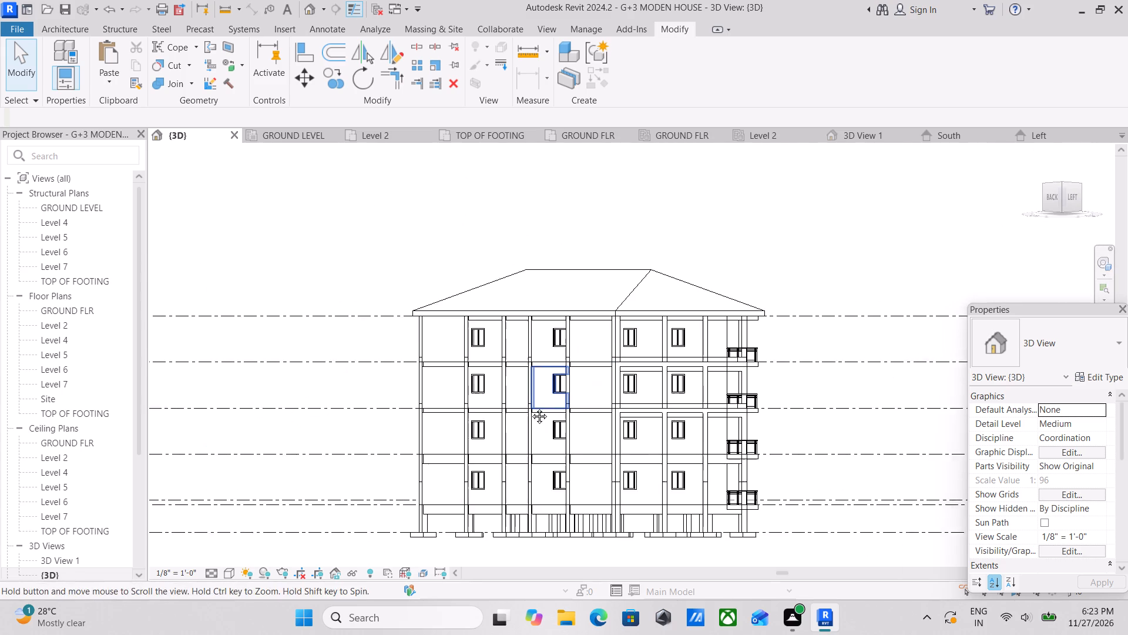
{"action": "middle_click_drag", "start_coordinate": [531, 407], "coordinate": [527, 409]}
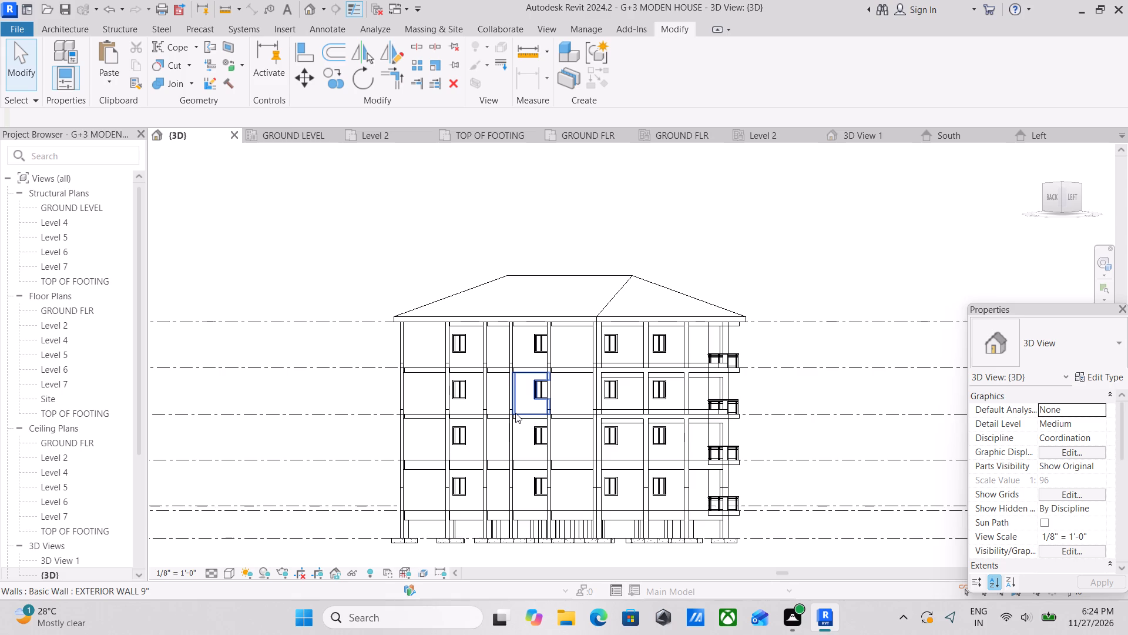
{"action": "scroll", "coordinate": [515, 413], "scroll_direction": "up", "scroll_amount": 2}
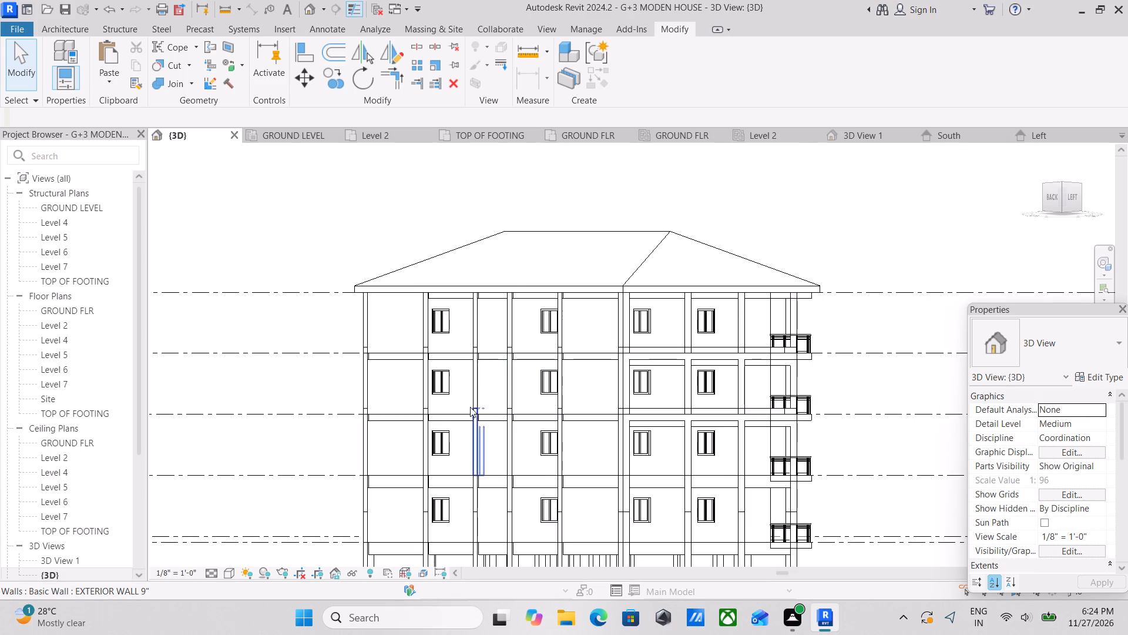
{"action": "scroll", "coordinate": [491, 385], "scroll_direction": "up", "scroll_amount": 3}
{"action": "scroll", "coordinate": [629, 346], "scroll_direction": "up", "scroll_amount": 1}
{"action": "middle_click_drag", "start_coordinate": [630, 346], "coordinate": [523, 352]}
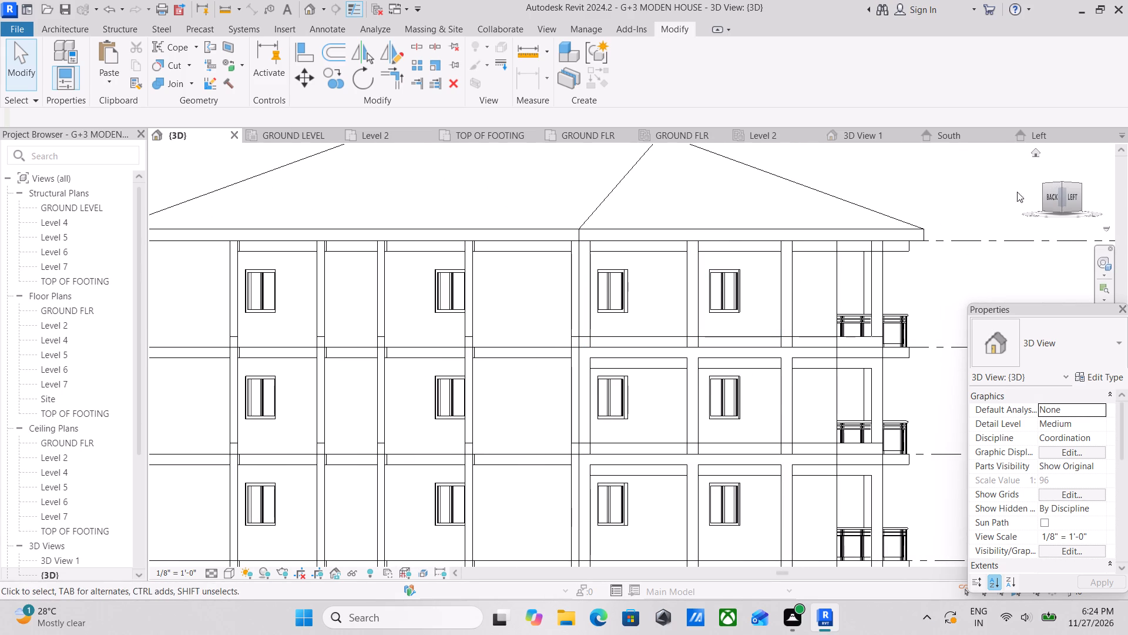
{"action": "scroll", "coordinate": [667, 319], "scroll_direction": "up", "scroll_amount": 1}
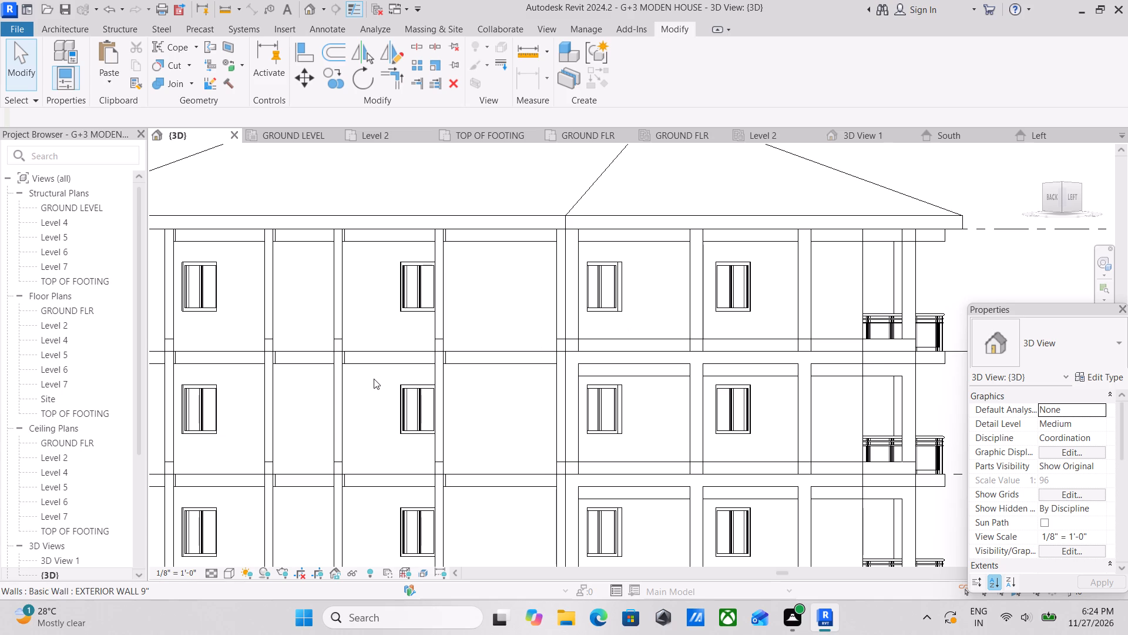
Examine the rear and left facades, roof, balconies and footings from a raised isometric view of the back-left corner.
{"action": "scroll", "coordinate": [374, 379], "scroll_direction": "up", "scroll_amount": 1}
{"action": "scroll", "coordinate": [388, 376], "scroll_direction": "down", "scroll_amount": 3}
{"action": "scroll", "coordinate": [468, 382], "scroll_direction": "down", "scroll_amount": 2}
{"action": "middle_click_drag", "start_coordinate": [468, 382], "coordinate": [589, 360]}
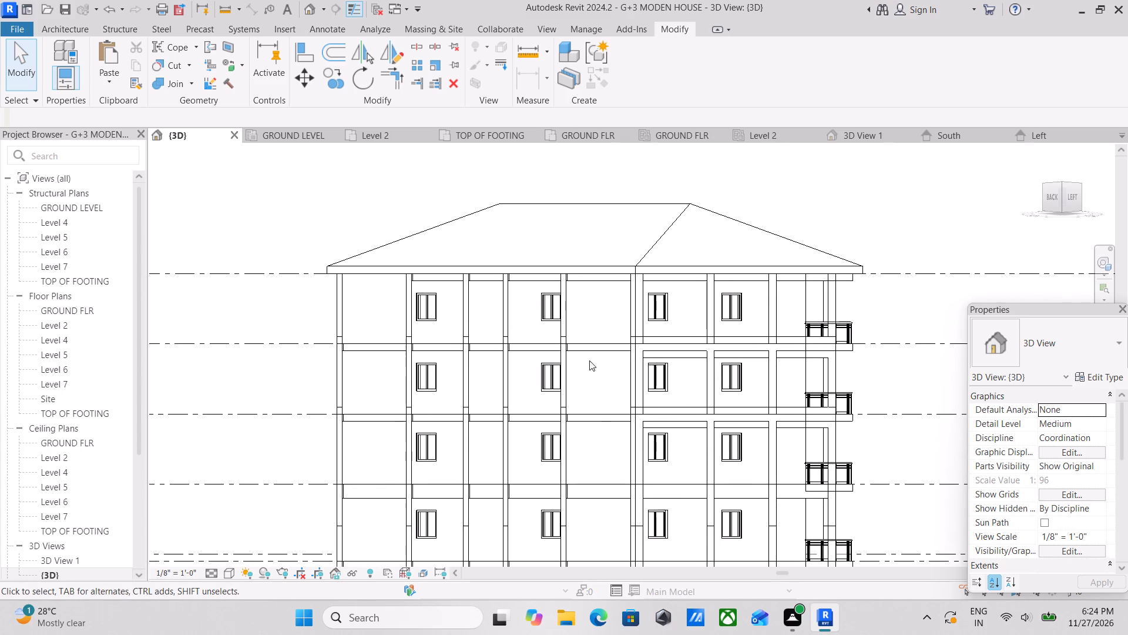
{"action": "left_click", "coordinate": [1062, 185]}
{"action": "scroll", "coordinate": [657, 425], "scroll_direction": "up", "scroll_amount": 6}
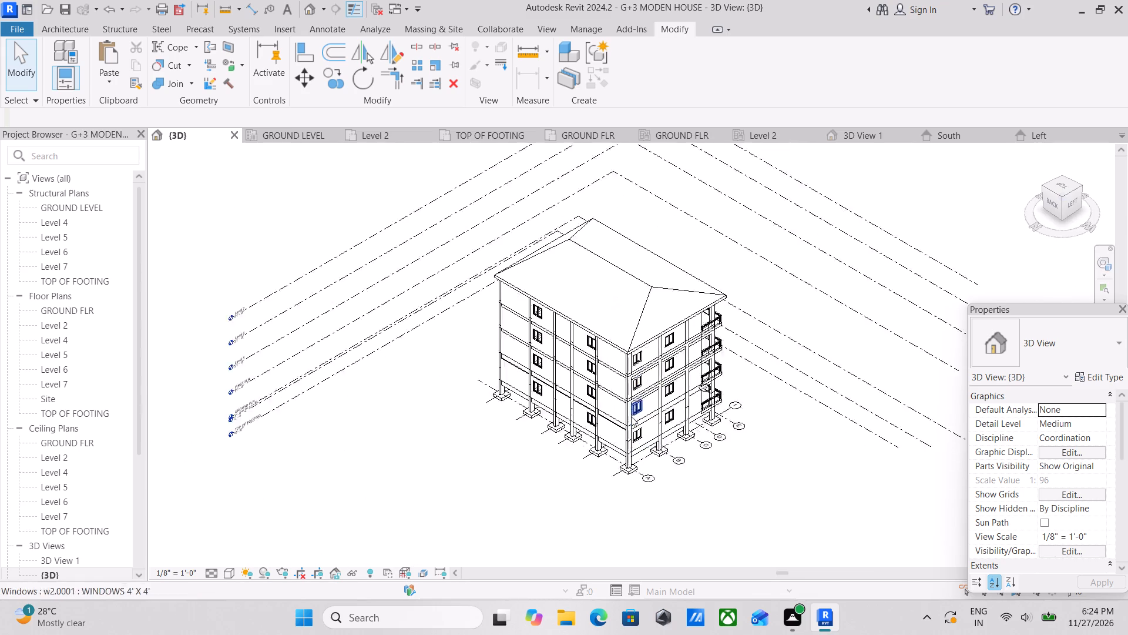
{"action": "scroll", "coordinate": [631, 416], "scroll_direction": "up", "scroll_amount": 6}
{"action": "middle_click_drag", "start_coordinate": [565, 352], "coordinate": [606, 400]}
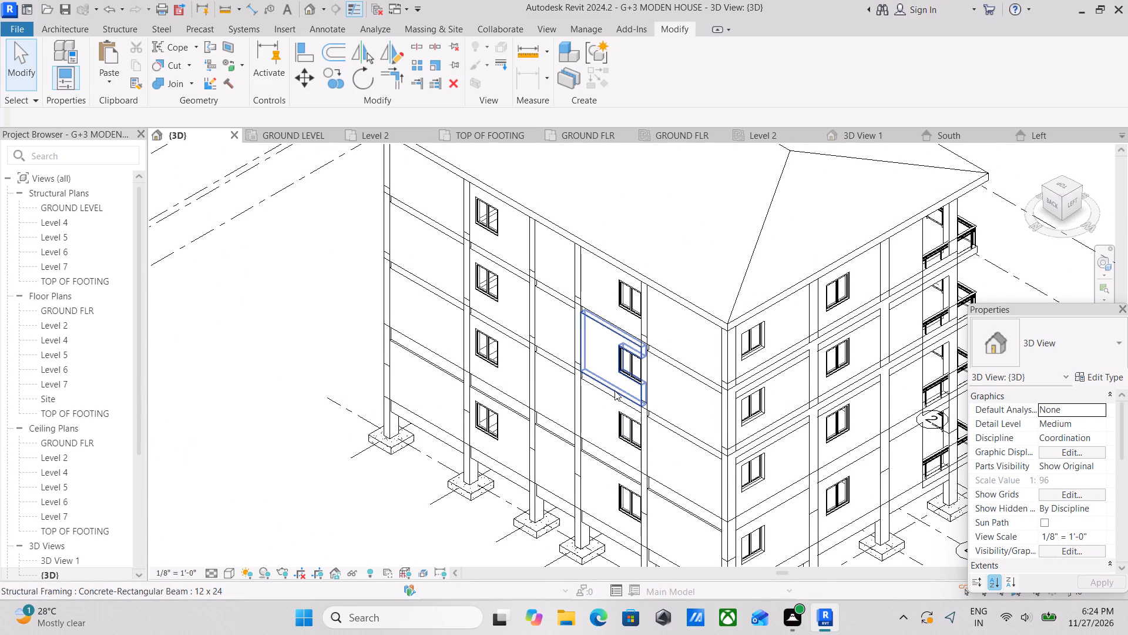
{"action": "scroll", "coordinate": [615, 390], "scroll_direction": "up", "scroll_amount": 2}
{"action": "scroll", "coordinate": [615, 390], "scroll_direction": "down", "scroll_amount": 3}
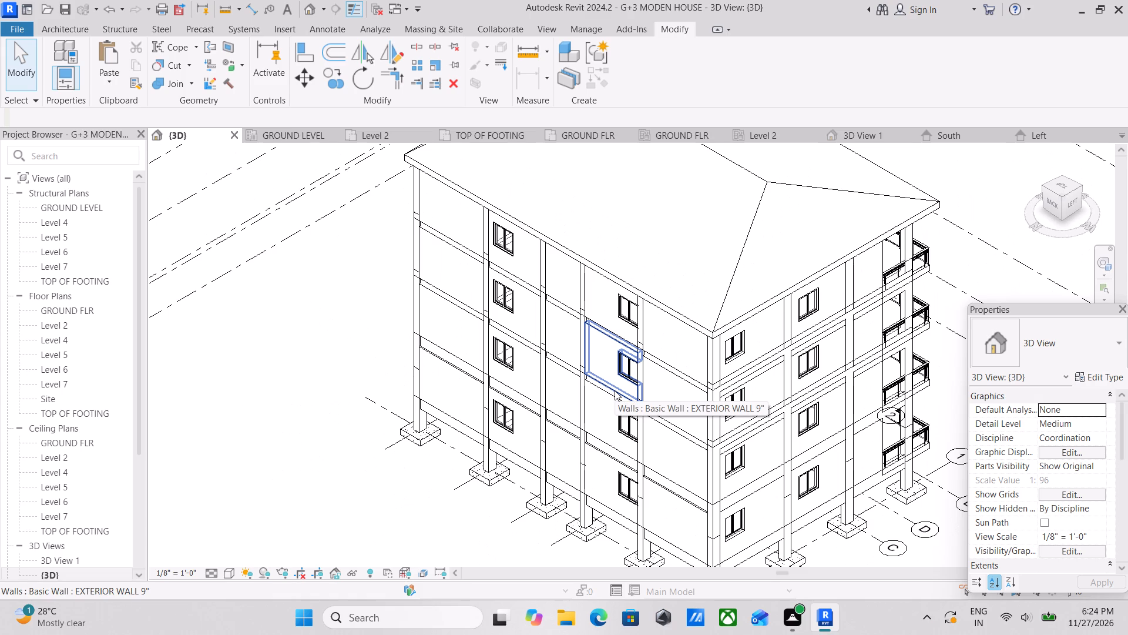
{"action": "scroll", "coordinate": [615, 390], "scroll_direction": "up", "scroll_amount": 1}
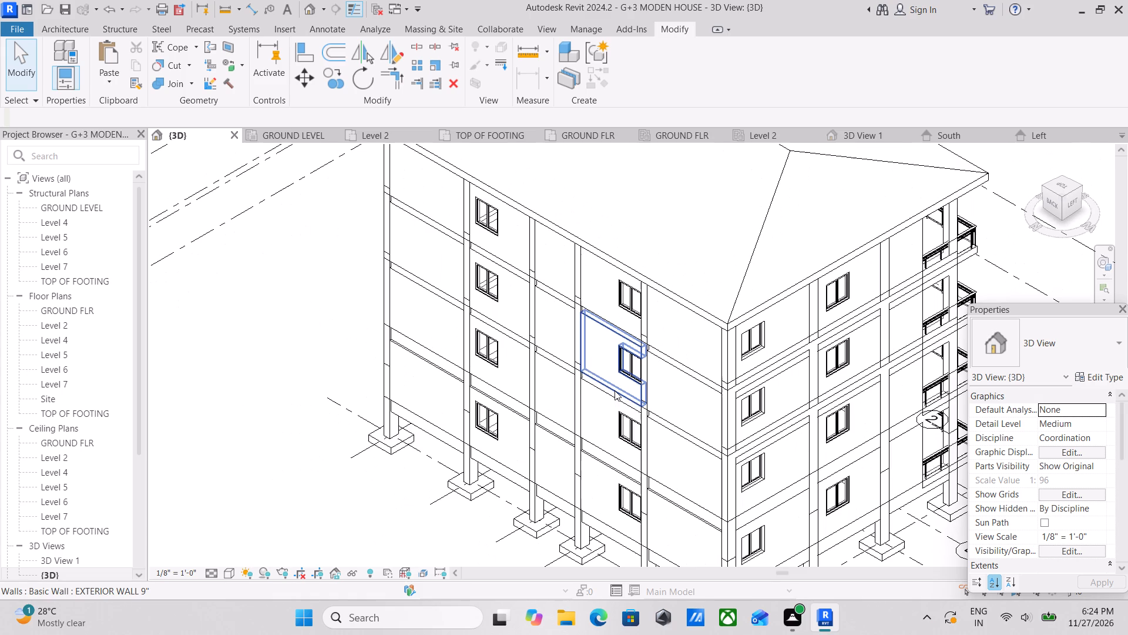
{"action": "scroll", "coordinate": [615, 390], "scroll_direction": "up", "scroll_amount": 2}
{"action": "scroll", "coordinate": [615, 390], "scroll_direction": "down", "scroll_amount": 2}
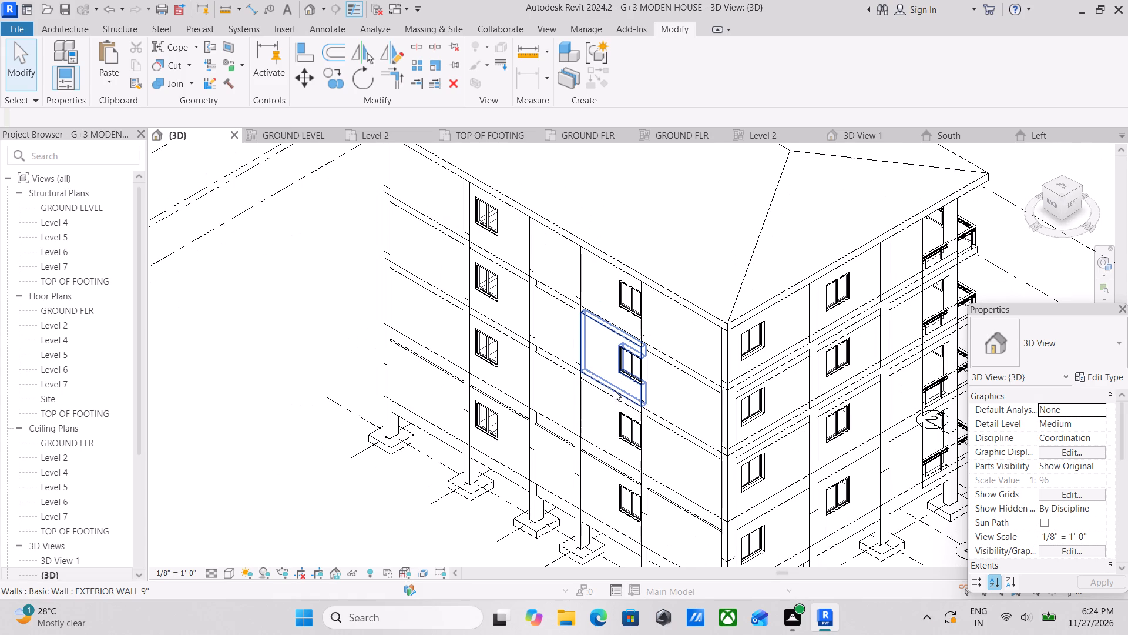
{"action": "scroll", "coordinate": [615, 390], "scroll_direction": "up", "scroll_amount": 2}
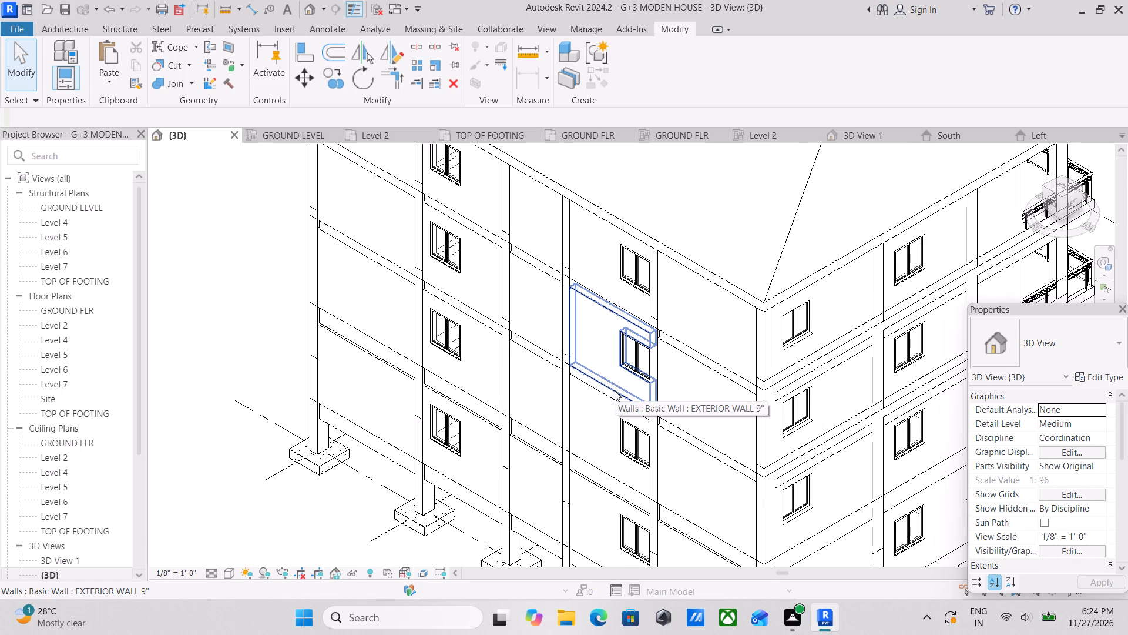
{"action": "scroll", "coordinate": [615, 390], "scroll_direction": "down", "scroll_amount": 2}
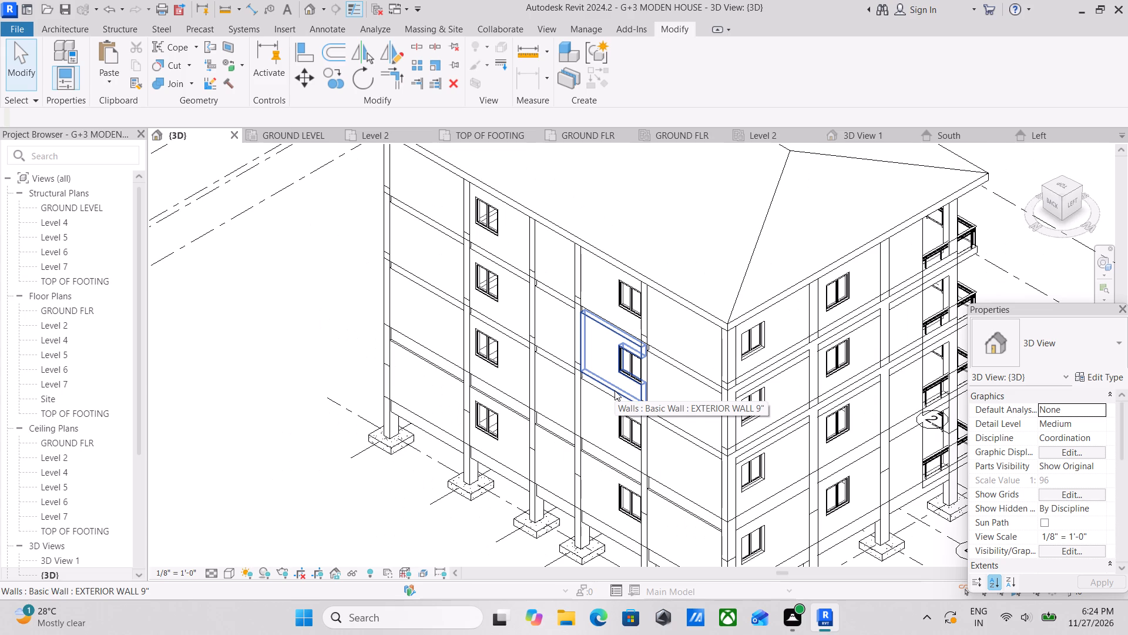
{"action": "scroll", "coordinate": [615, 390], "scroll_direction": "down", "scroll_amount": 1}
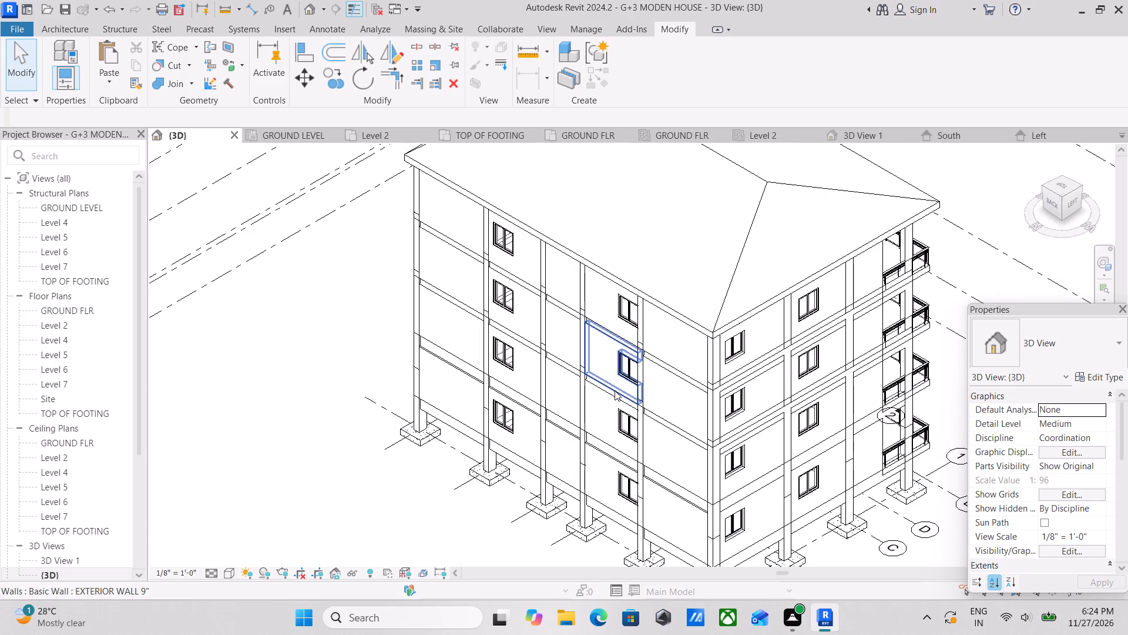
{"action": "scroll", "coordinate": [615, 390], "scroll_direction": "down", "scroll_amount": 4}
{"action": "middle_click_drag", "start_coordinate": [648, 380], "coordinate": [469, 348]}
{"action": "middle_click_drag", "start_coordinate": [599, 348], "coordinate": [472, 369]}
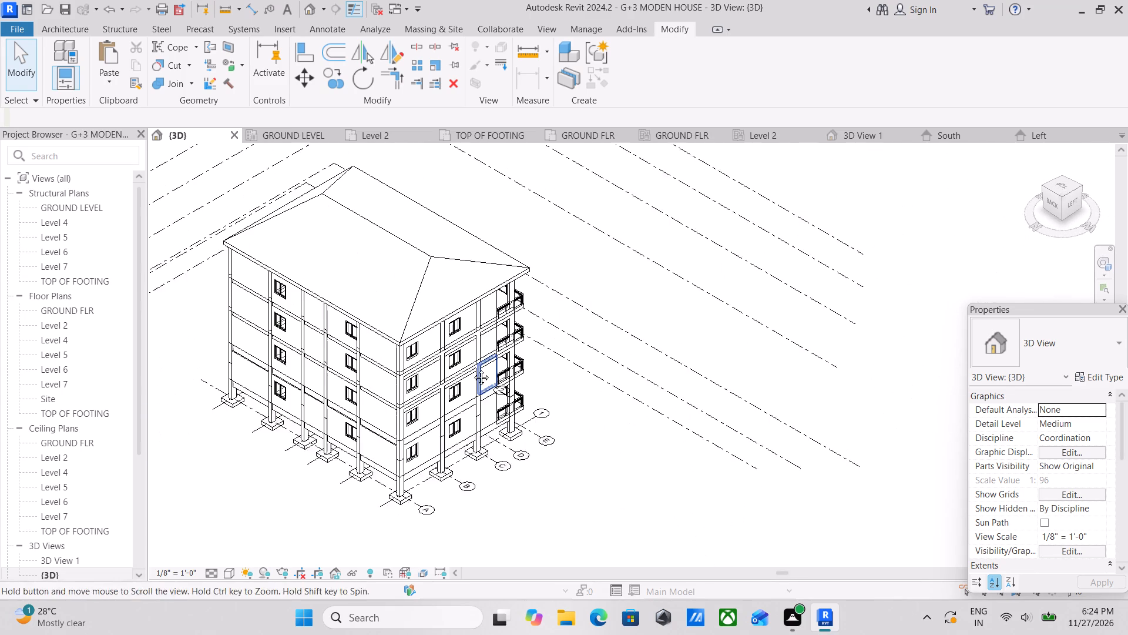
{"action": "middle_click_drag", "start_coordinate": [472, 369], "coordinate": [471, 369]}
{"action": "scroll", "coordinate": [465, 367], "scroll_direction": "up", "scroll_amount": 2}
{"action": "scroll", "coordinate": [465, 367], "scroll_direction": "down", "scroll_amount": 2}
{"action": "middle_click_drag", "start_coordinate": [465, 367], "coordinate": [479, 370]}
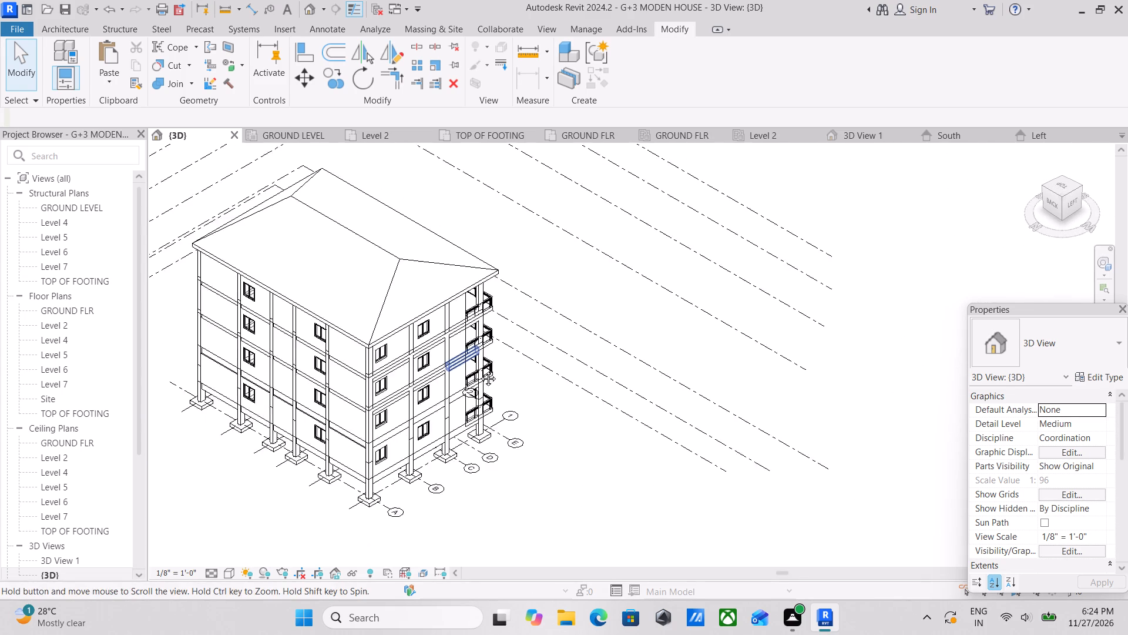
{"action": "middle_click_drag", "start_coordinate": [479, 370], "coordinate": [590, 362]}
{"action": "middle_click_drag", "start_coordinate": [514, 377], "coordinate": [578, 427]}
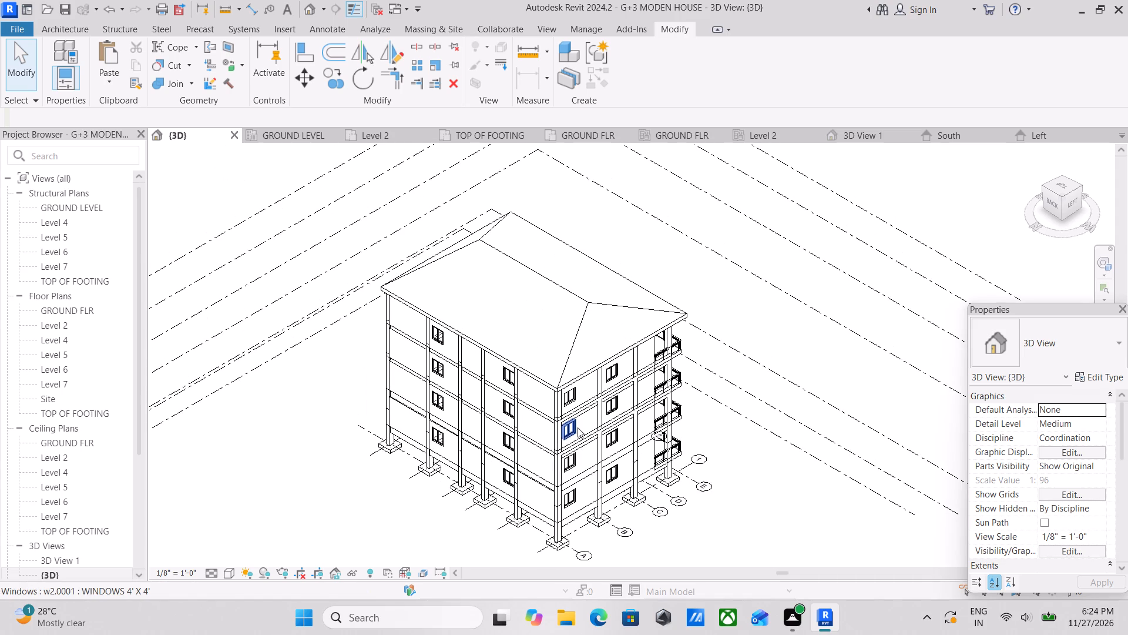
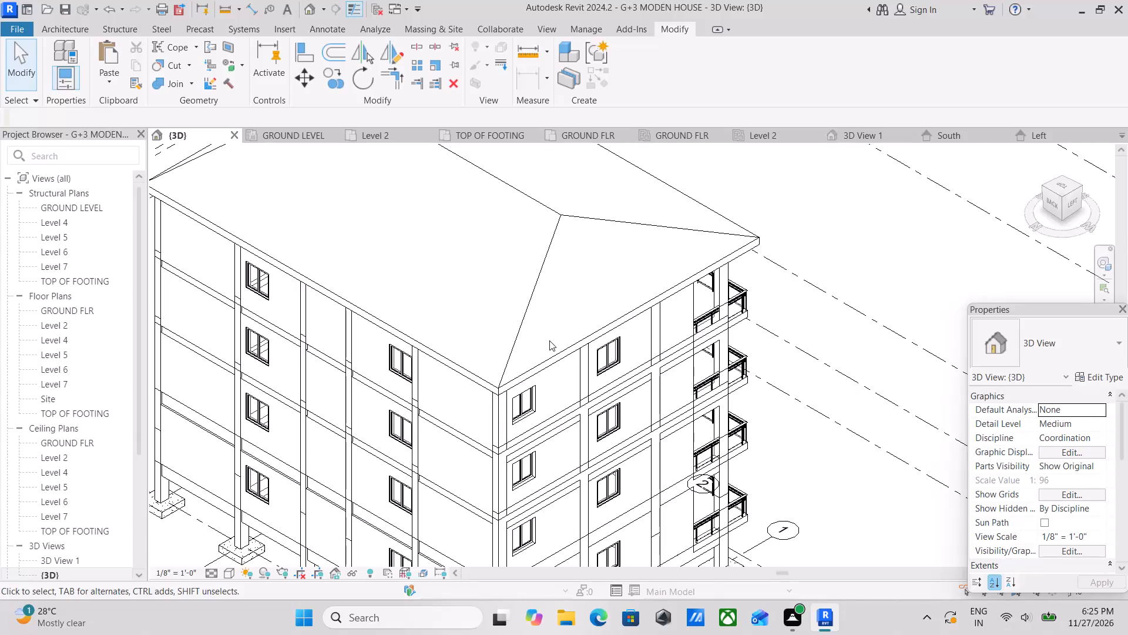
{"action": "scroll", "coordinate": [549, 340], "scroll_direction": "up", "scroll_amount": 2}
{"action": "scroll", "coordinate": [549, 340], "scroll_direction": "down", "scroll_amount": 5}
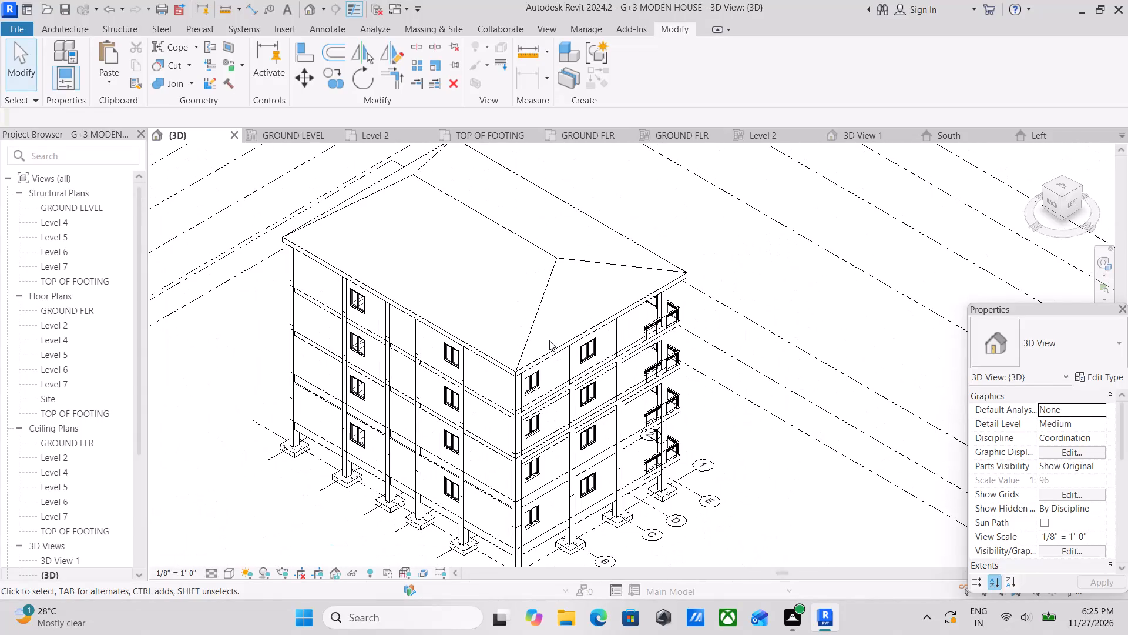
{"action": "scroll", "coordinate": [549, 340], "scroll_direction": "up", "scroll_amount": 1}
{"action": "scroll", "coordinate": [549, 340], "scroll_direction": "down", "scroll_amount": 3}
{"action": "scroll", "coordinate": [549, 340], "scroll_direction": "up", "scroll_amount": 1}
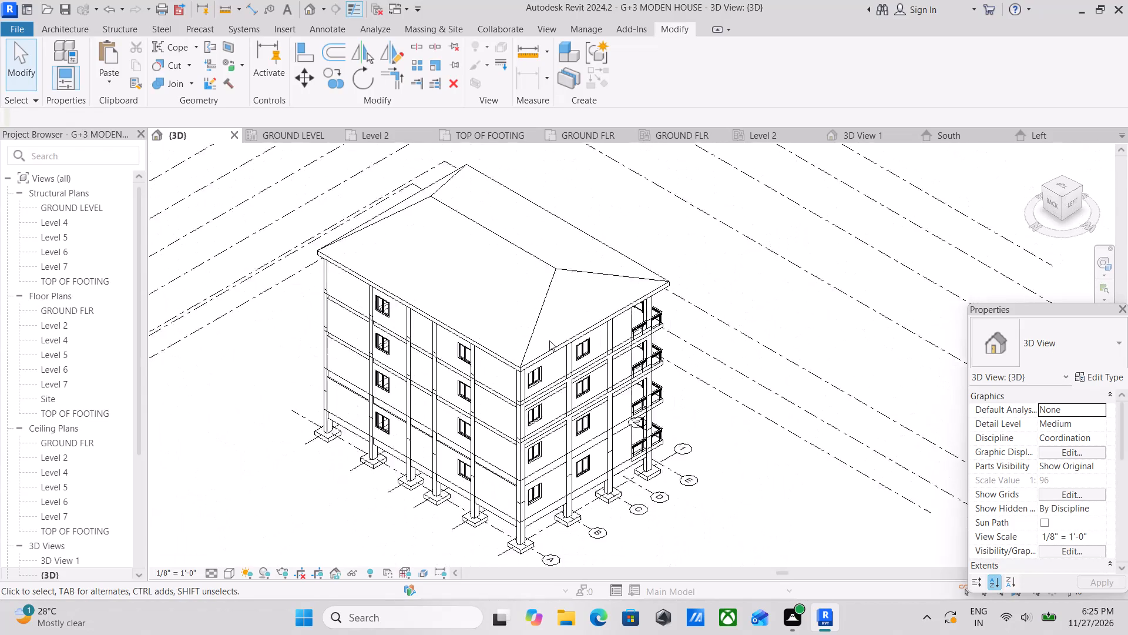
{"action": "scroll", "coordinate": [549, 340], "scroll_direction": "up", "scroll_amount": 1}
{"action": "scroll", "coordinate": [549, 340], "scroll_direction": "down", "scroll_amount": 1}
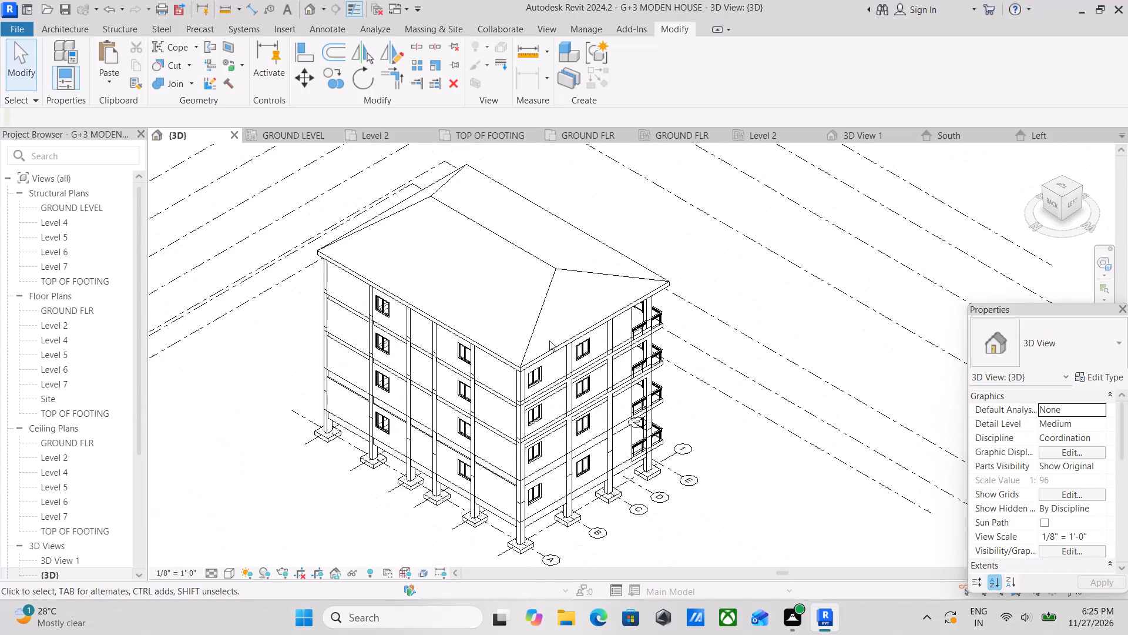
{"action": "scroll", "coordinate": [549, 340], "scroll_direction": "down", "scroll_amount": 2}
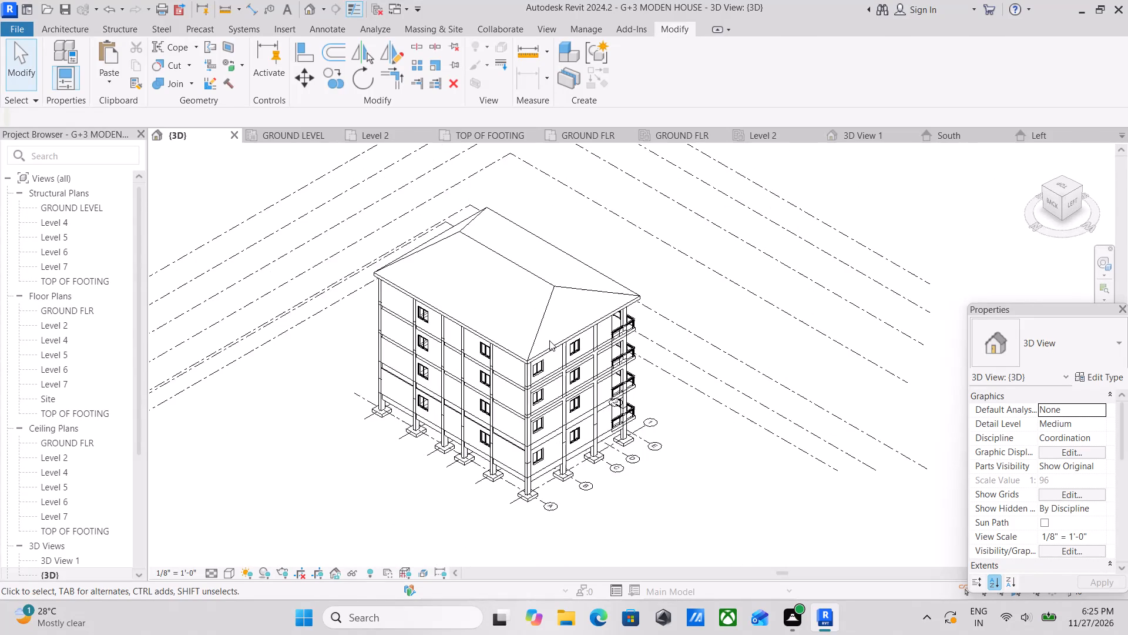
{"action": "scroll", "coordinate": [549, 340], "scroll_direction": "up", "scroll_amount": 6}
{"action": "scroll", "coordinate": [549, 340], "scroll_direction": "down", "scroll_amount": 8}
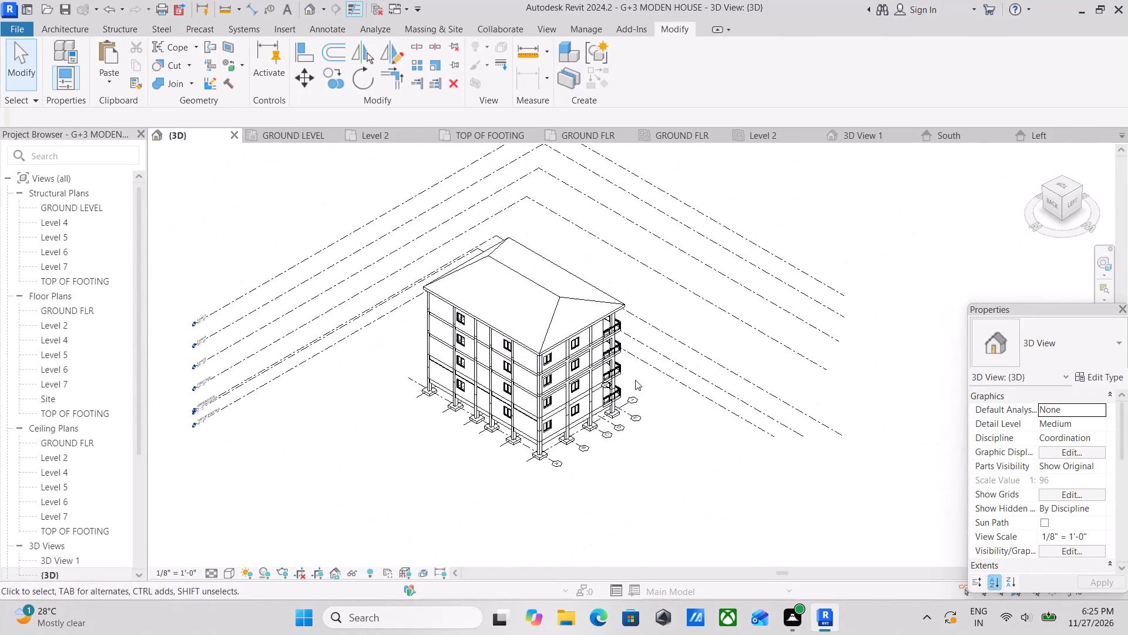
Examine the rear wall's beams, columns, windows and footings, and the adjoining left facade, from the back-left corner.
{"action": "middle_click_drag", "start_coordinate": [625, 376], "coordinate": [525, 322]}
{"action": "scroll", "coordinate": [486, 334], "scroll_direction": "up", "scroll_amount": 5}
{"action": "middle_click_drag", "start_coordinate": [364, 322], "coordinate": [529, 389]}
{"action": "middle_click_drag", "start_coordinate": [467, 385], "coordinate": [553, 430]}
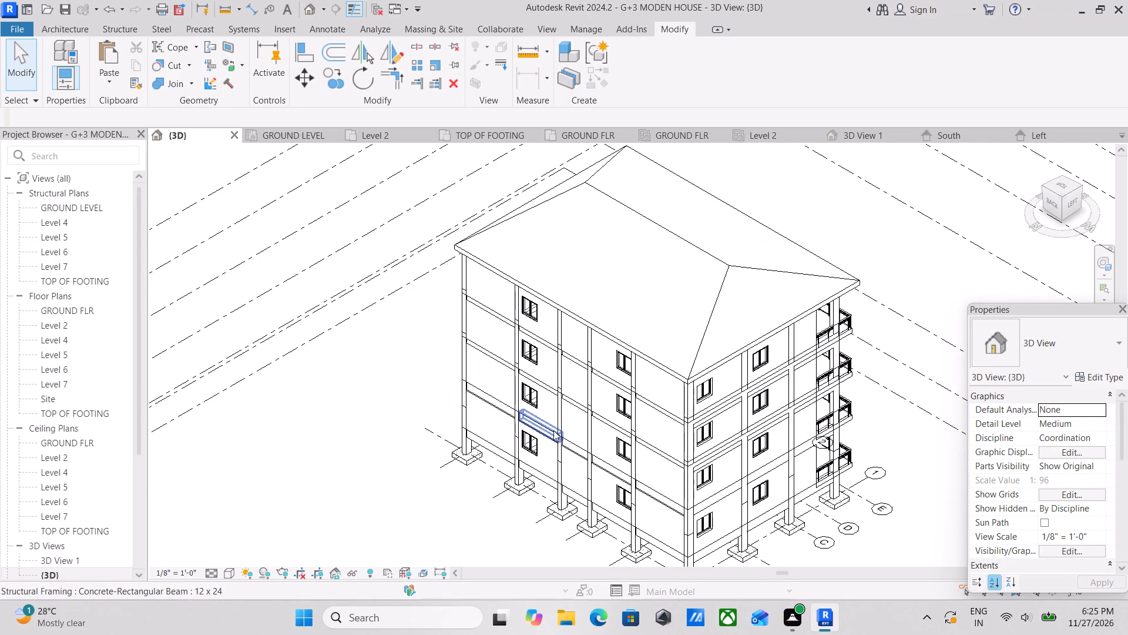
{"action": "scroll", "coordinate": [553, 430], "scroll_direction": "up", "scroll_amount": 1}
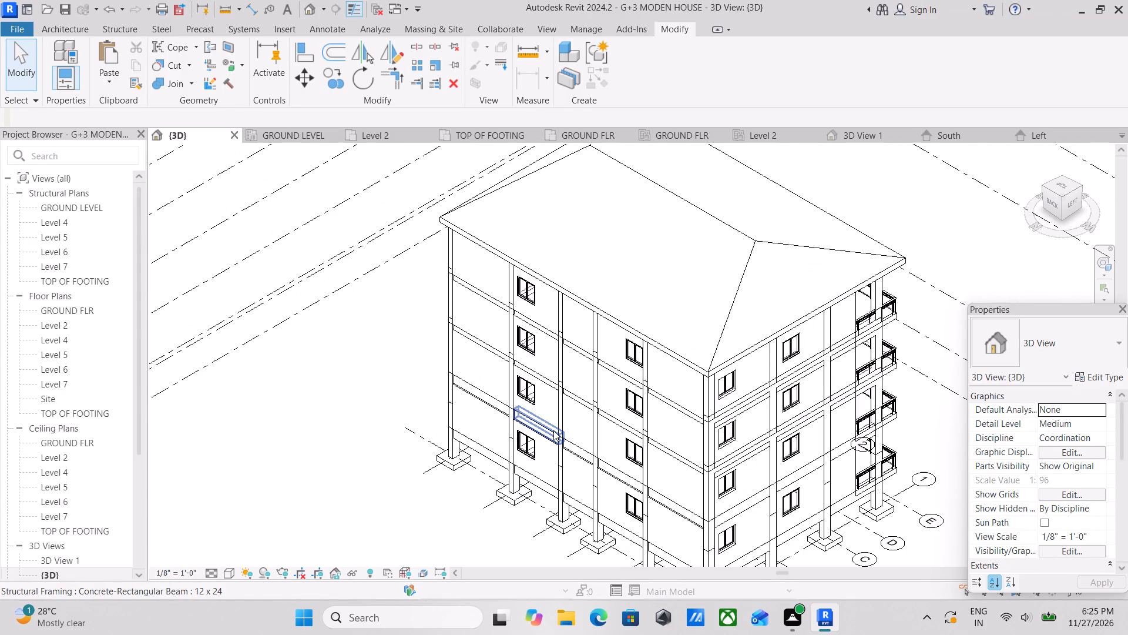
{"action": "scroll", "coordinate": [553, 430], "scroll_direction": "up", "scroll_amount": 2}
{"action": "scroll", "coordinate": [553, 430], "scroll_direction": "down", "scroll_amount": 1}
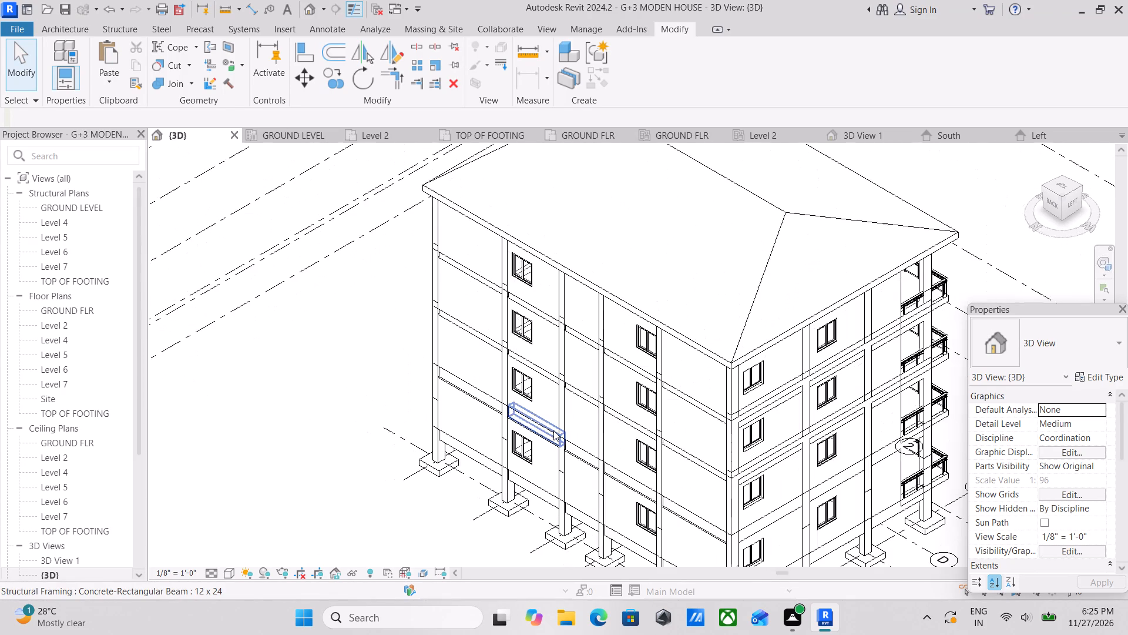
{"action": "scroll", "coordinate": [553, 430], "scroll_direction": "down", "scroll_amount": 1}
{"action": "scroll", "coordinate": [553, 430], "scroll_direction": "up", "scroll_amount": 3}
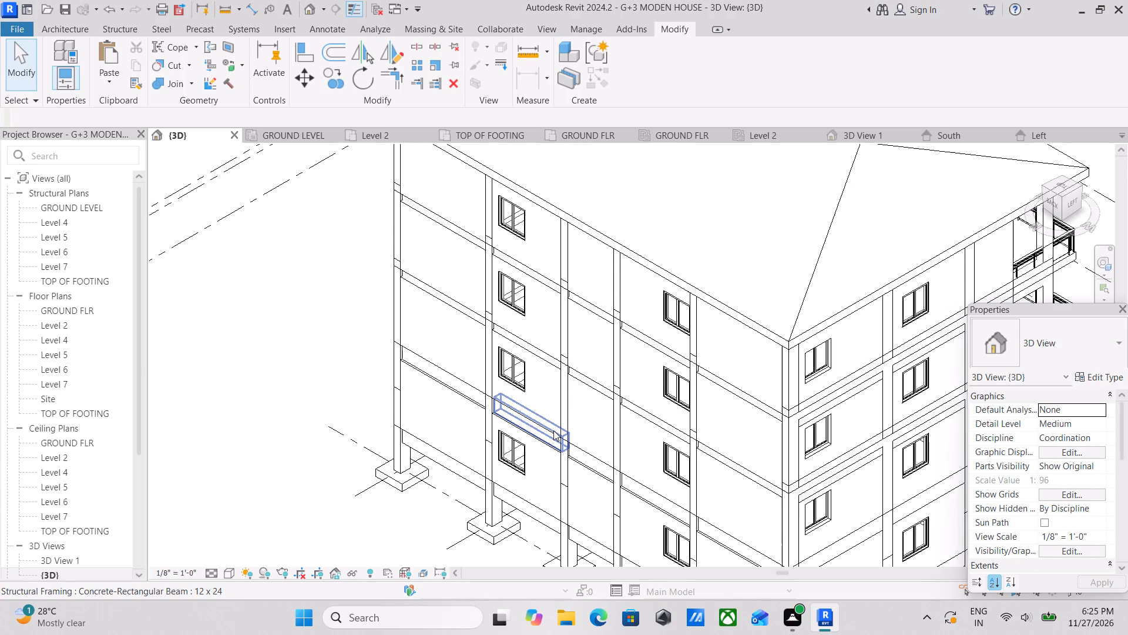
{"action": "scroll", "coordinate": [553, 430], "scroll_direction": "up", "scroll_amount": 2}
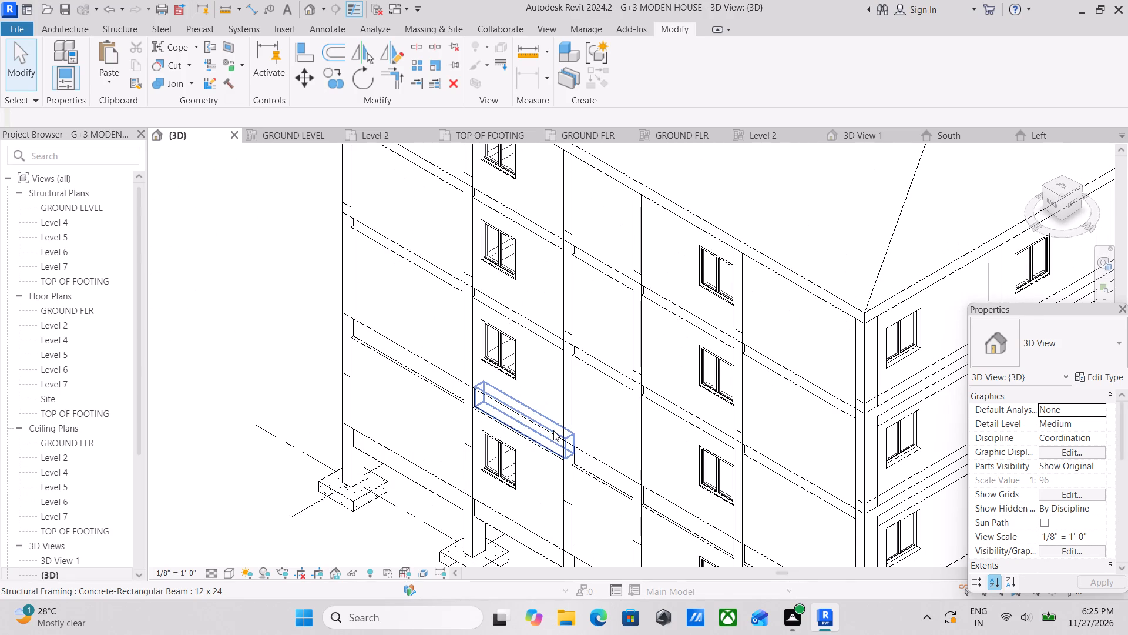
{"action": "scroll", "coordinate": [553, 430], "scroll_direction": "down", "scroll_amount": 3}
{"action": "middle_click_drag", "start_coordinate": [553, 430], "coordinate": [533, 385]}
{"action": "scroll", "coordinate": [609, 476], "scroll_direction": "up", "scroll_amount": 2}
{"action": "middle_click_drag", "start_coordinate": [603, 467], "coordinate": [424, 417]}
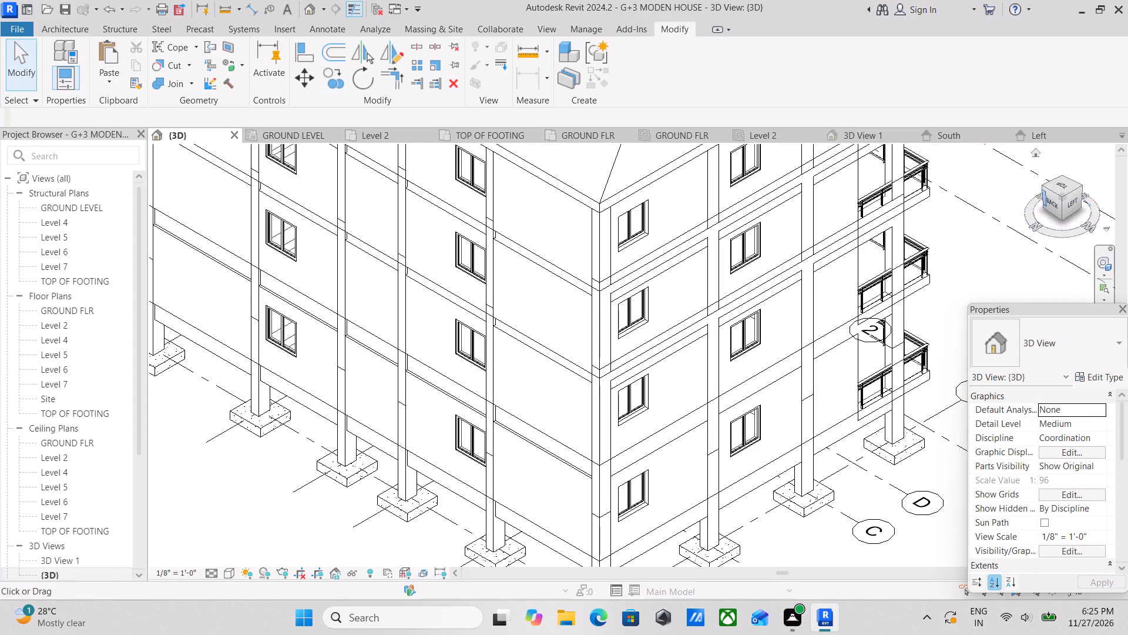
Examine the left facade, framed front bays, roof edge and far-side balconies from the raised front-left corner.
{"action": "left_click", "coordinate": [1085, 184]}
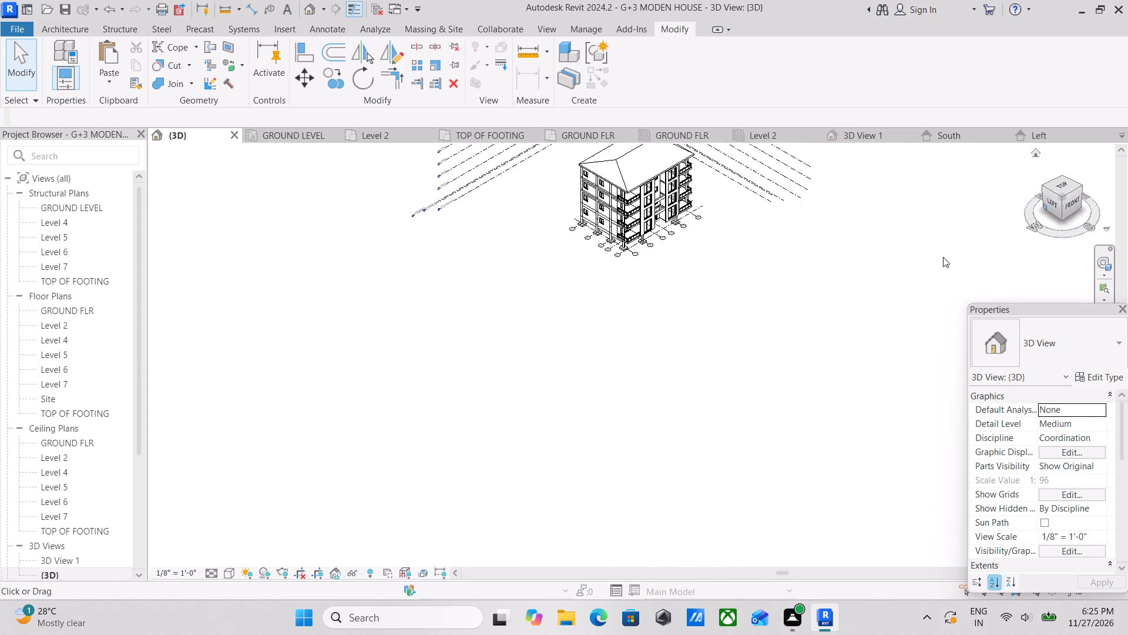
{"action": "scroll", "coordinate": [709, 333], "scroll_direction": "up", "scroll_amount": 3}
{"action": "scroll", "coordinate": [599, 389], "scroll_direction": "up", "scroll_amount": 7}
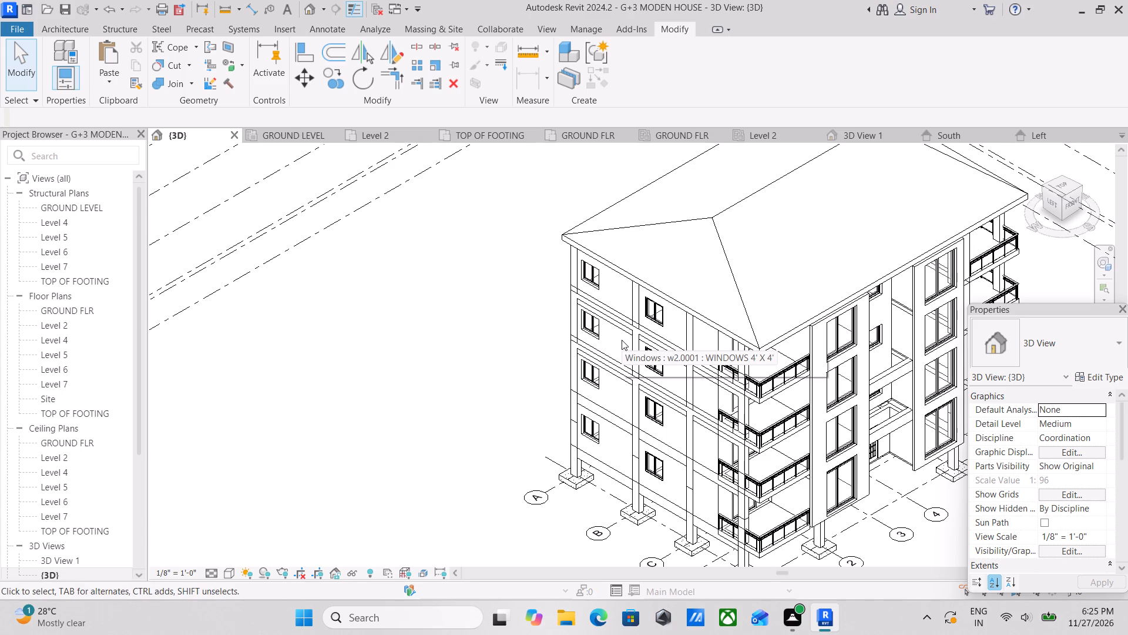
{"action": "scroll", "coordinate": [691, 377], "scroll_direction": "up", "scroll_amount": 2}
{"action": "scroll", "coordinate": [719, 371], "scroll_direction": "down", "scroll_amount": 1}
{"action": "middle_click_drag", "start_coordinate": [719, 370], "coordinate": [664, 369]}
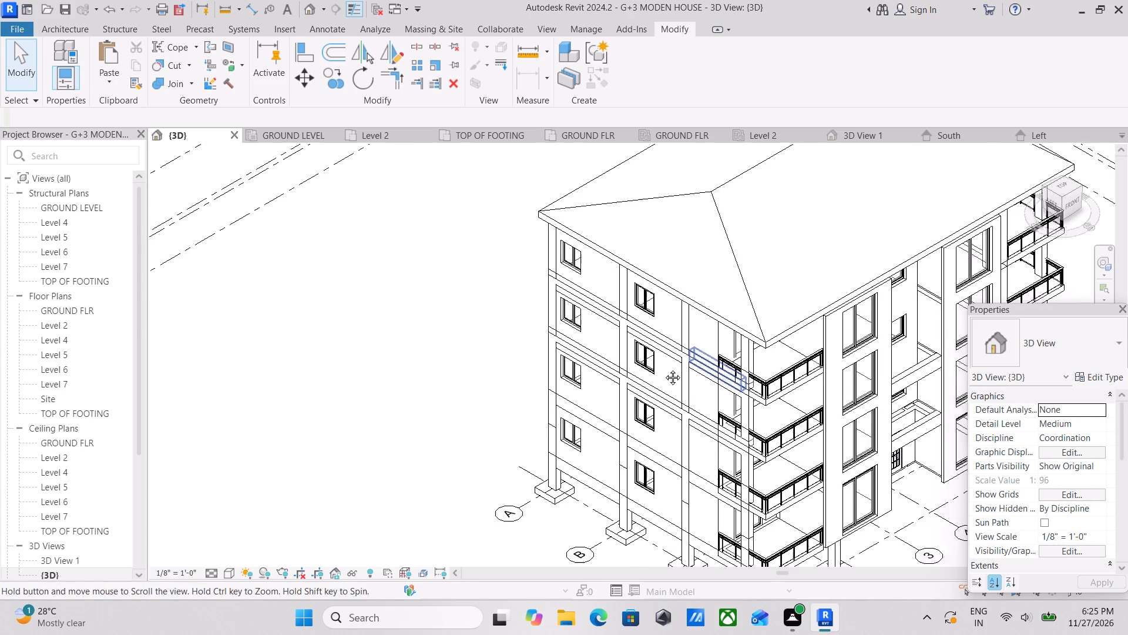
{"action": "middle_click_drag", "start_coordinate": [664, 369], "coordinate": [540, 369]}
{"action": "middle_click_drag", "start_coordinate": [741, 359], "coordinate": [642, 410]}
{"action": "middle_click_drag", "start_coordinate": [728, 352], "coordinate": [626, 388]}
{"action": "scroll", "coordinate": [623, 389], "scroll_direction": "up", "scroll_amount": 2}
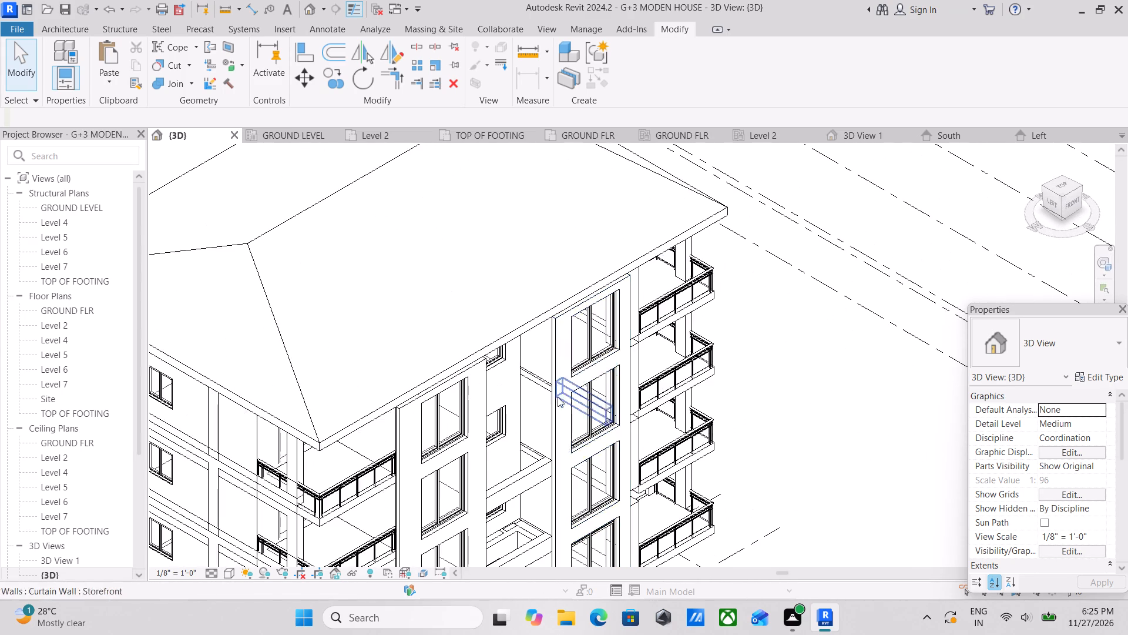
{"action": "scroll", "coordinate": [539, 395], "scroll_direction": "up", "scroll_amount": 3}
{"action": "middle_click_drag", "start_coordinate": [547, 365], "coordinate": [619, 356]}
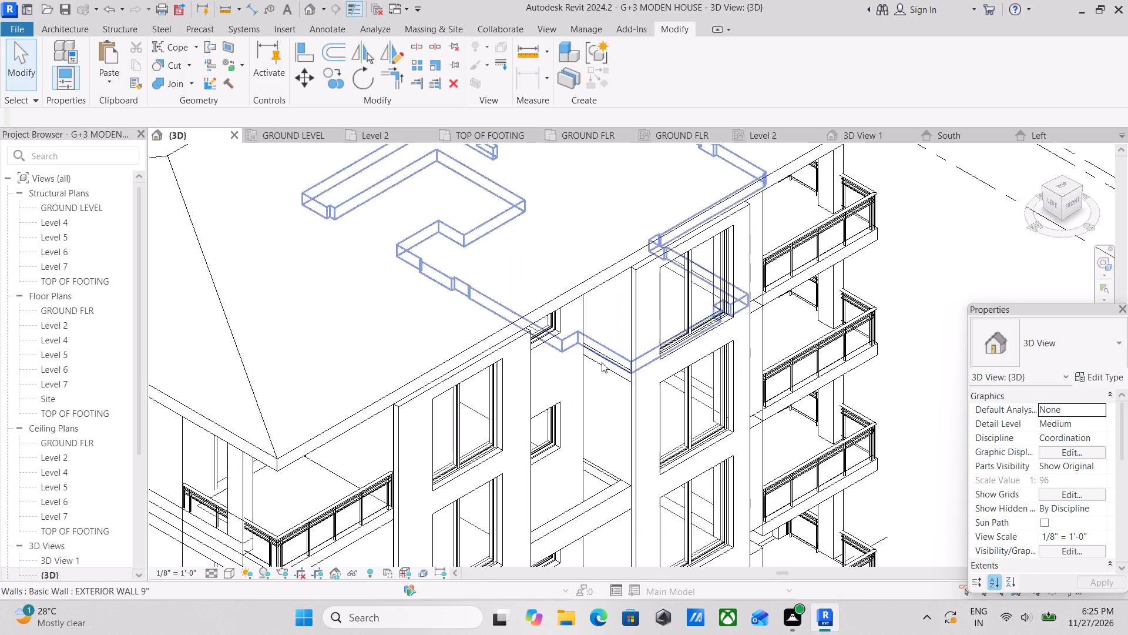
{"action": "middle_click_drag", "start_coordinate": [575, 376], "coordinate": [575, 385]}
{"action": "middle_click_drag", "start_coordinate": [730, 370], "coordinate": [674, 416]}
{"action": "middle_click_drag", "start_coordinate": [789, 365], "coordinate": [709, 426]}
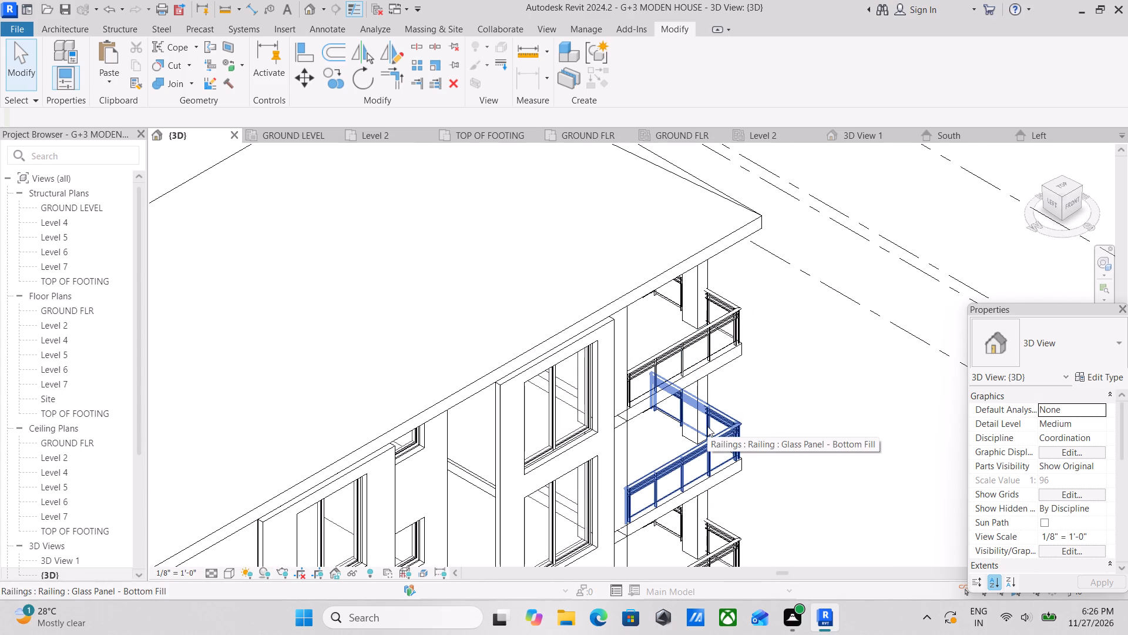
{"action": "scroll", "coordinate": [707, 426], "scroll_direction": "up", "scroll_amount": 1}
{"action": "scroll", "coordinate": [707, 426], "scroll_direction": "down", "scroll_amount": 3}
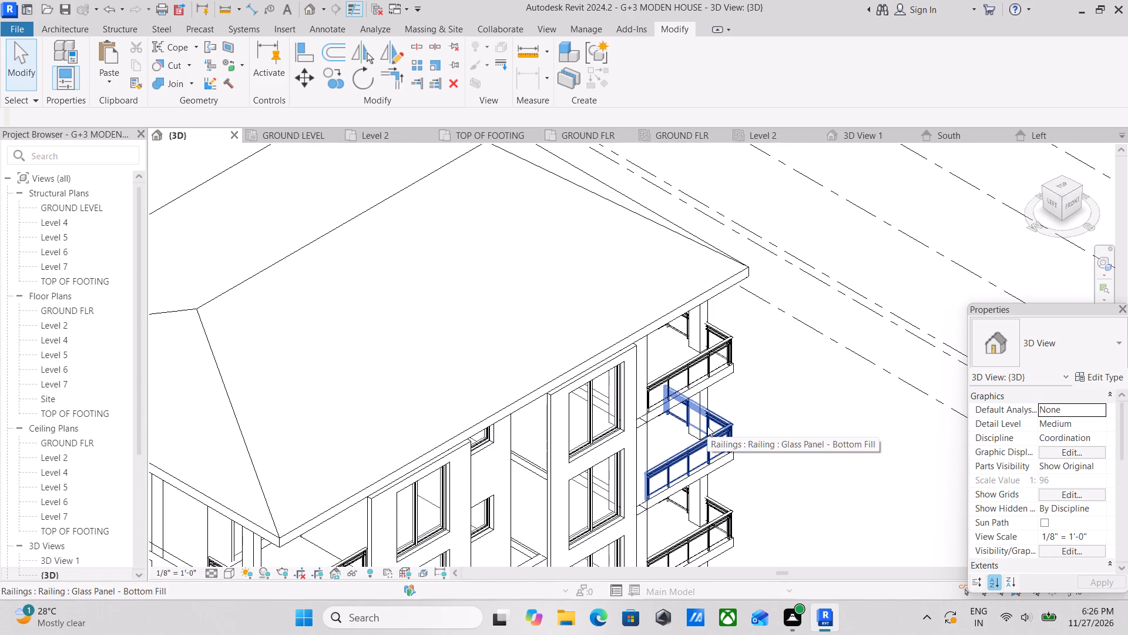
{"action": "scroll", "coordinate": [707, 426], "scroll_direction": "down", "scroll_amount": 1}
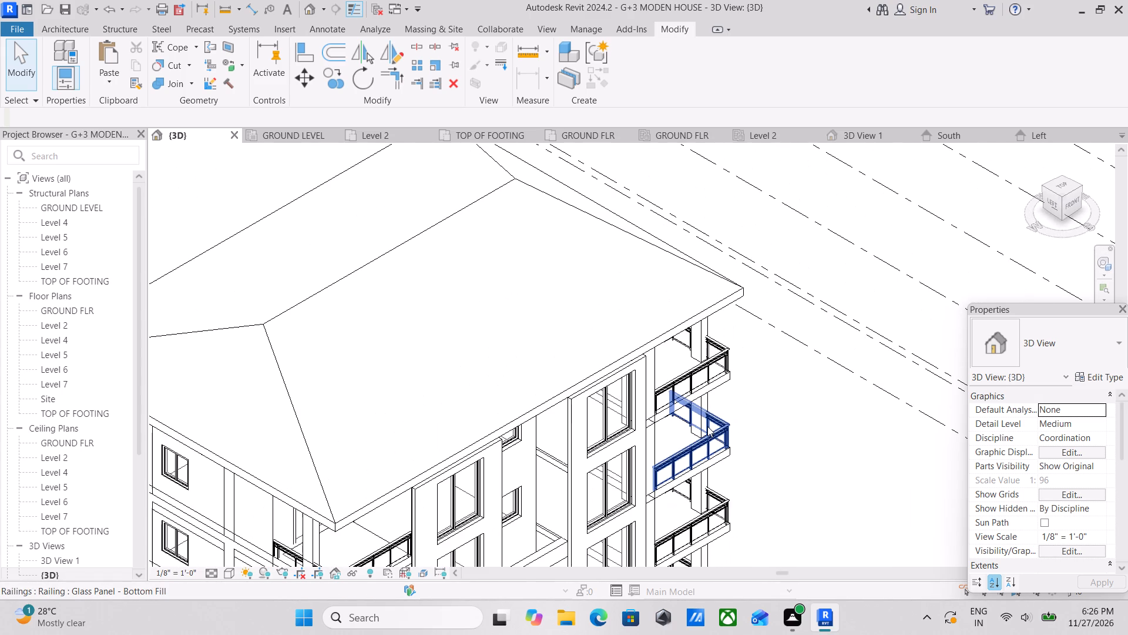
{"action": "scroll", "coordinate": [707, 426], "scroll_direction": "down", "scroll_amount": 2}
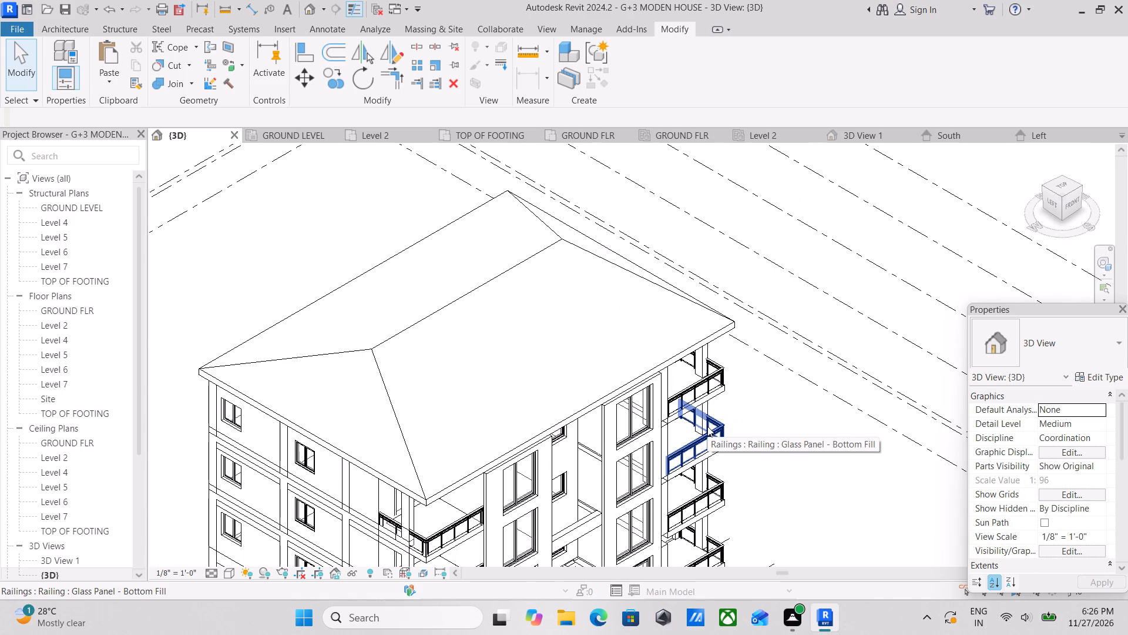
Examine the whole house and the left facade's beams, windows and corner balconies from the front-left corner.
{"action": "scroll", "coordinate": [707, 426], "scroll_direction": "down", "scroll_amount": 2}
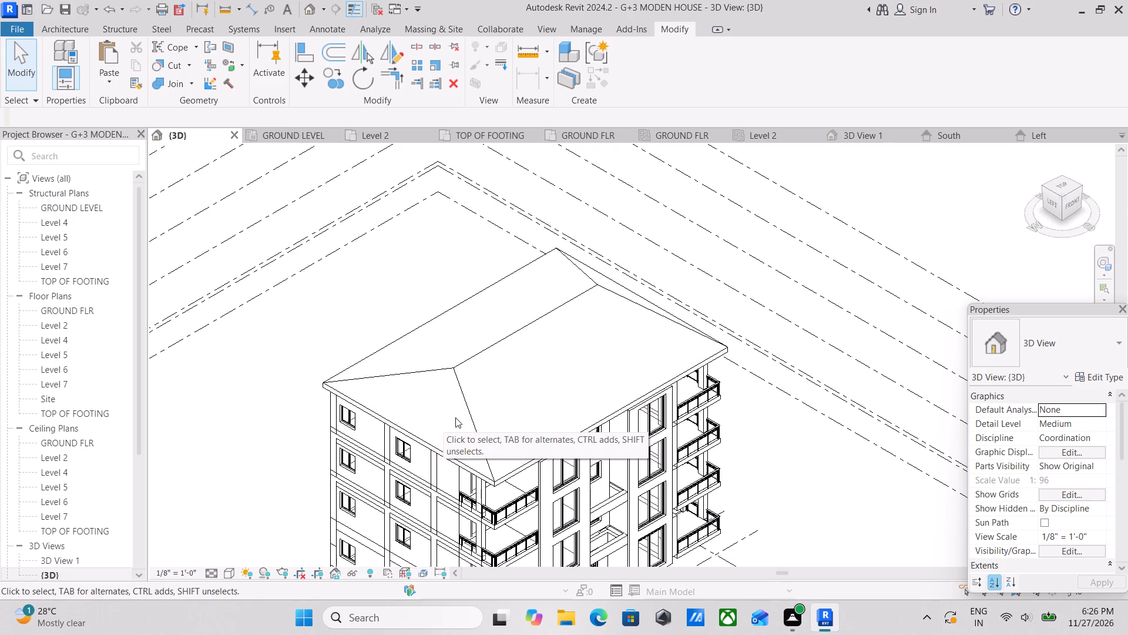
{"action": "scroll", "coordinate": [449, 419], "scroll_direction": "down", "scroll_amount": 3}
{"action": "scroll", "coordinate": [449, 419], "scroll_direction": "up", "scroll_amount": 3}
{"action": "scroll", "coordinate": [468, 413], "scroll_direction": "down", "scroll_amount": 3}
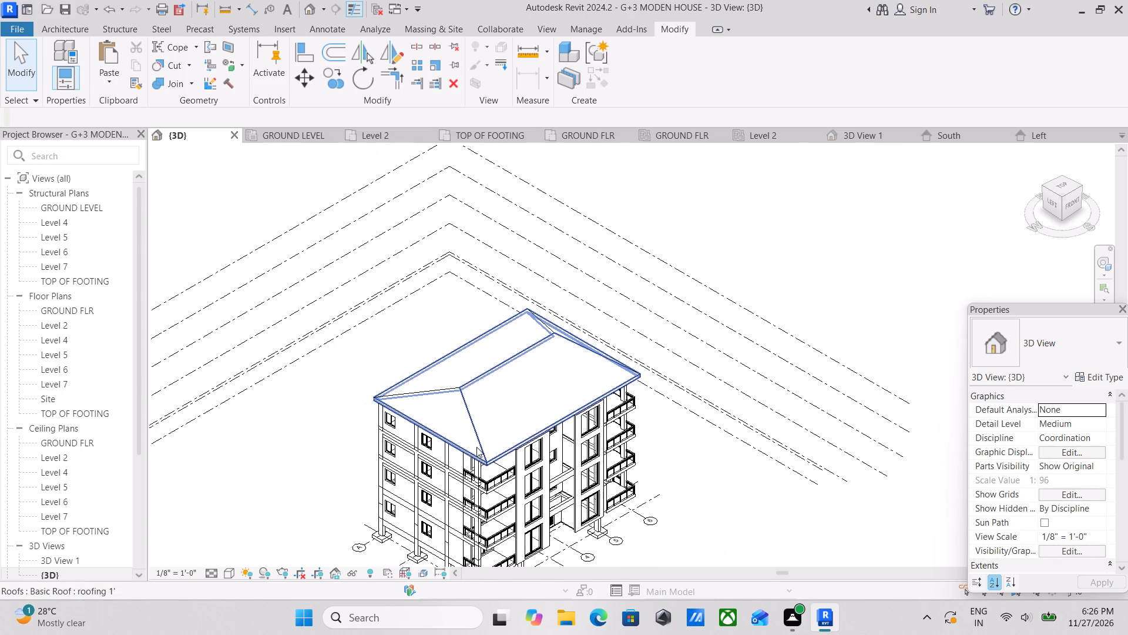
{"action": "middle_click_drag", "start_coordinate": [472, 449], "coordinate": [526, 387]}
{"action": "scroll", "coordinate": [539, 375], "scroll_direction": "up", "scroll_amount": 3}
{"action": "middle_click_drag", "start_coordinate": [401, 398], "coordinate": [429, 319]}
{"action": "middle_click_drag", "start_coordinate": [534, 395], "coordinate": [558, 374]}
{"action": "scroll", "coordinate": [606, 339], "scroll_direction": "up", "scroll_amount": 3}
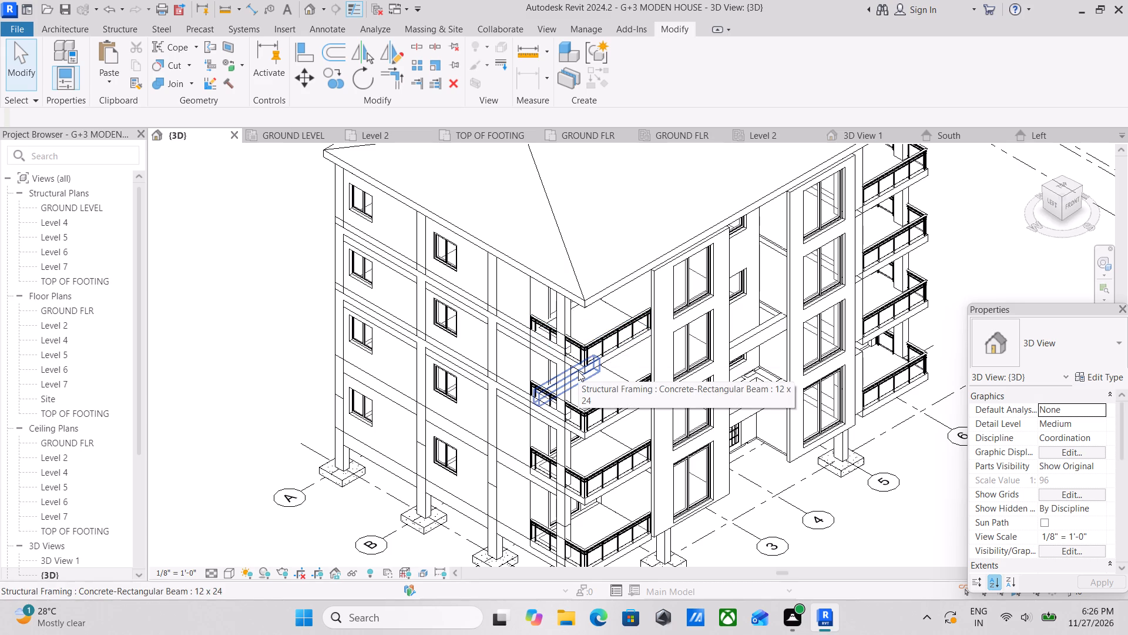
{"action": "scroll", "coordinate": [578, 371], "scroll_direction": "up", "scroll_amount": 3}
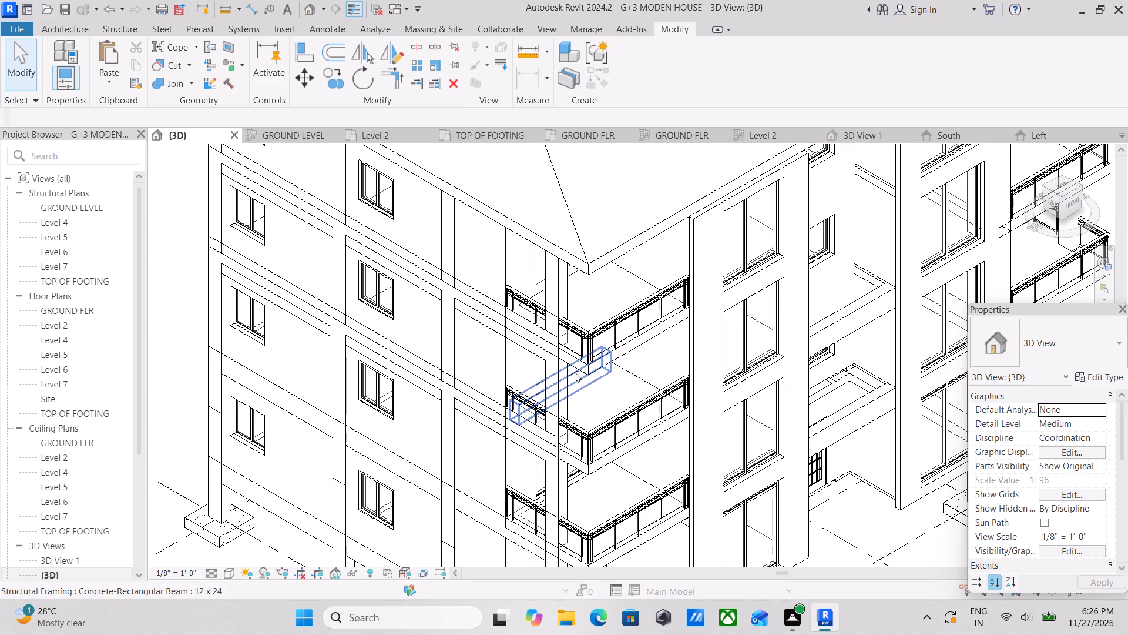
{"action": "scroll", "coordinate": [575, 372], "scroll_direction": "up", "scroll_amount": 1}
{"action": "scroll", "coordinate": [575, 372], "scroll_direction": "down", "scroll_amount": 4}
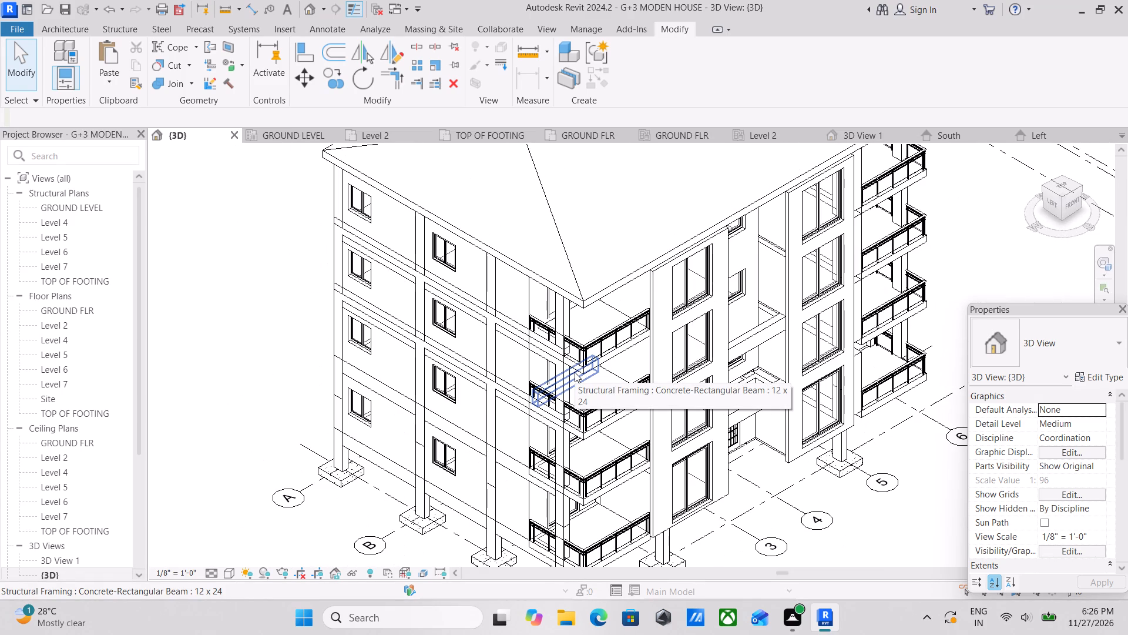
{"action": "scroll", "coordinate": [575, 372], "scroll_direction": "down", "scroll_amount": 1}
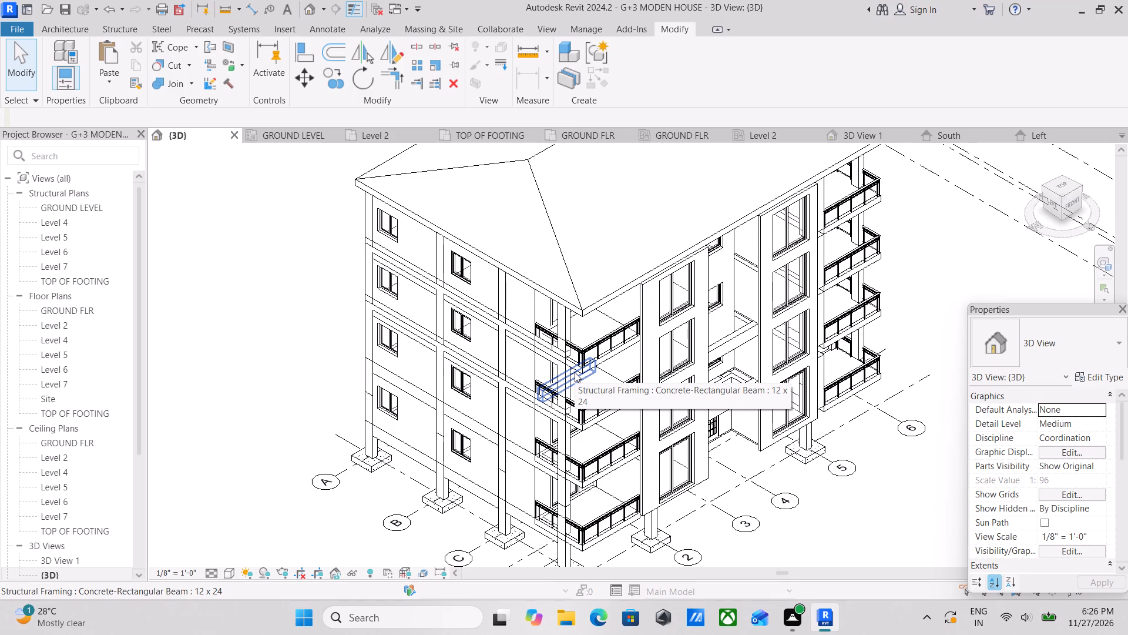
{"action": "scroll", "coordinate": [575, 372], "scroll_direction": "up", "scroll_amount": 1}
{"action": "scroll", "coordinate": [575, 372], "scroll_direction": "down", "scroll_amount": 1}
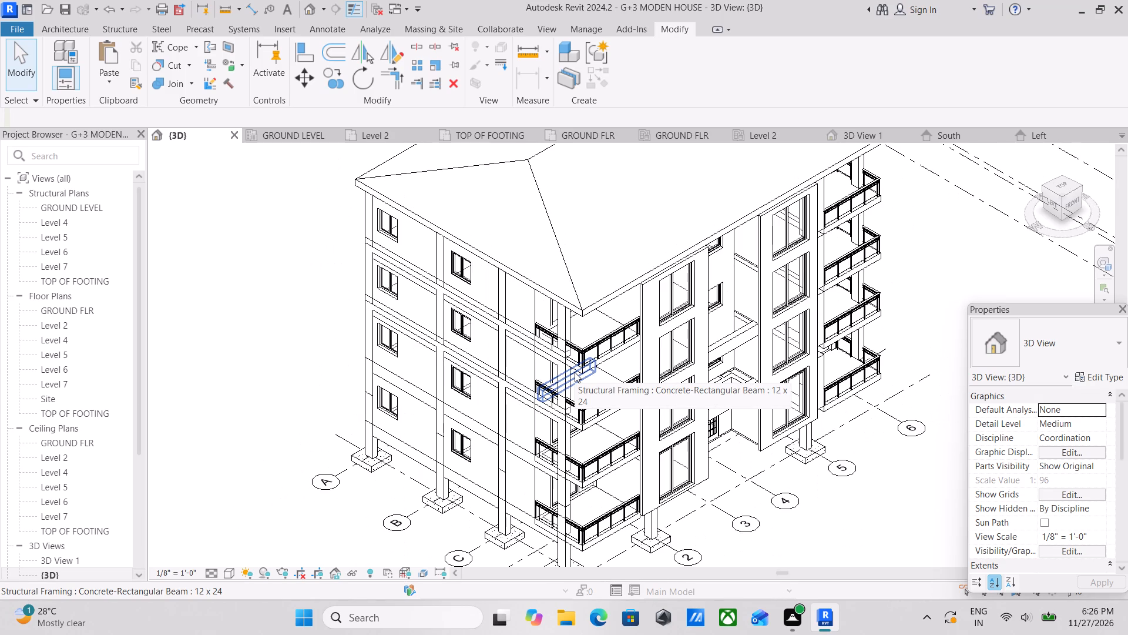
{"action": "scroll", "coordinate": [575, 372], "scroll_direction": "up", "scroll_amount": 3}
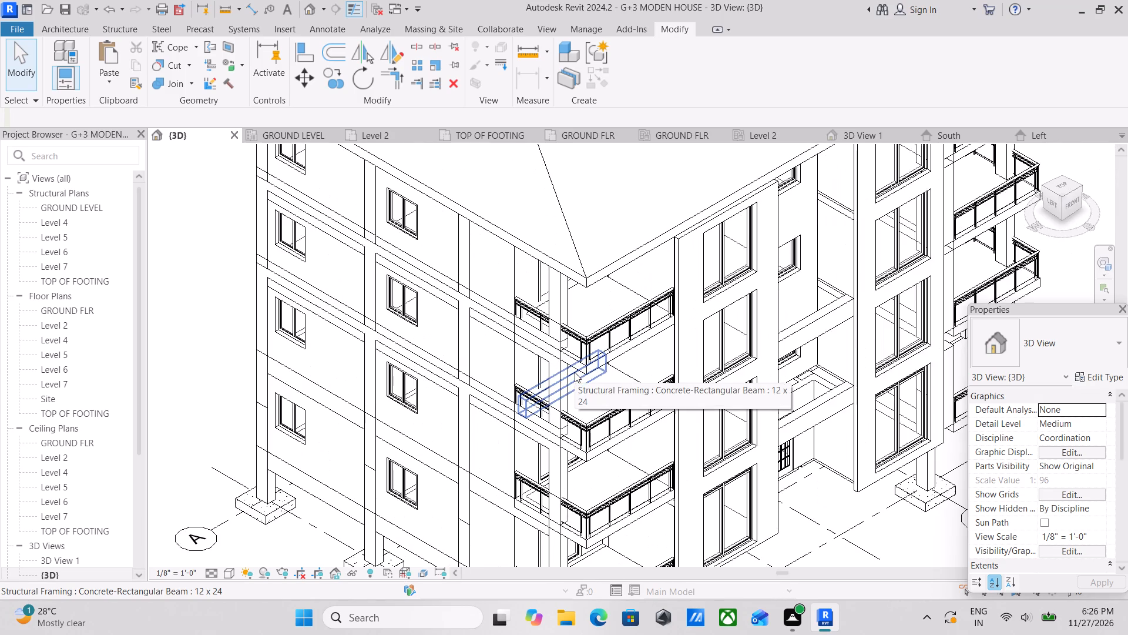
{"action": "scroll", "coordinate": [575, 372], "scroll_direction": "down", "scroll_amount": 5}
{"action": "scroll", "coordinate": [575, 372], "scroll_direction": "up", "scroll_amount": 4}
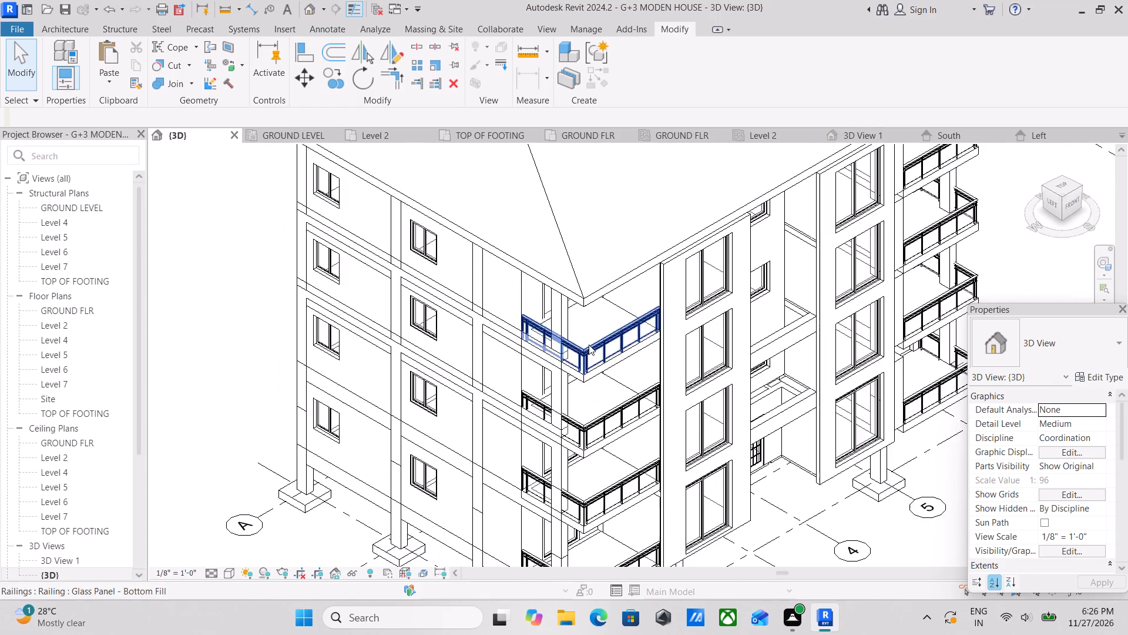
Select the 12 x 24 beam above the entrance and examine the recess, framed bays and balconies around it.
{"action": "middle_click_drag", "start_coordinate": [588, 345], "coordinate": [385, 397]}
{"action": "middle_click_drag", "start_coordinate": [558, 386], "coordinate": [555, 449]}
{"action": "scroll", "coordinate": [592, 477], "scroll_direction": "up", "scroll_amount": 2}
{"action": "middle_click_drag", "start_coordinate": [589, 479], "coordinate": [640, 370]}
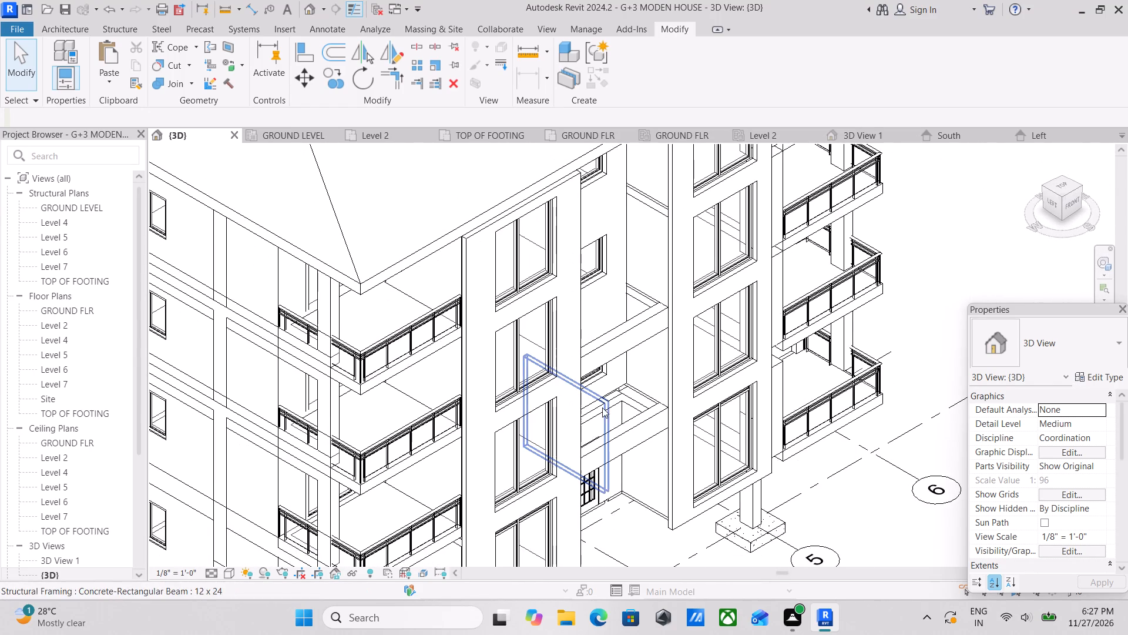
{"action": "left_click", "coordinate": [633, 448]}
{"action": "middle_click_drag", "start_coordinate": [633, 448], "coordinate": [646, 397]}
{"action": "middle_click_drag", "start_coordinate": [646, 397], "coordinate": [590, 461]}
{"action": "scroll", "coordinate": [542, 437], "scroll_direction": "down", "scroll_amount": 2}
{"action": "middle_click_drag", "start_coordinate": [542, 437], "coordinate": [545, 484]}
{"action": "scroll", "coordinate": [556, 459], "scroll_direction": "down", "scroll_amount": 1}
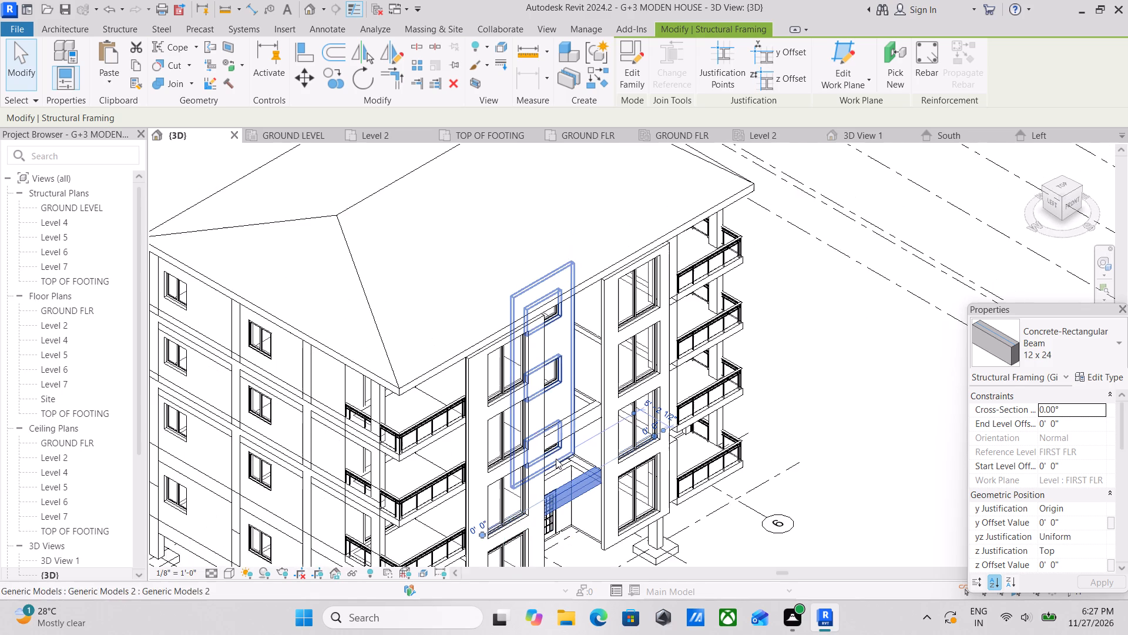
{"action": "middle_click_drag", "start_coordinate": [556, 459], "coordinate": [562, 492]}
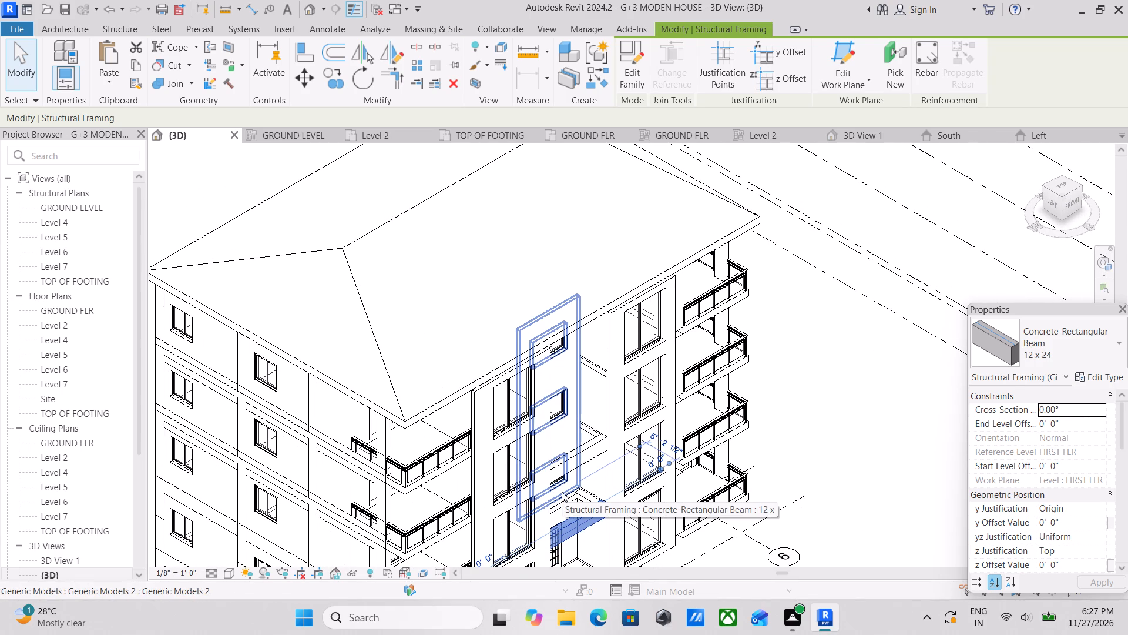
{"action": "scroll", "coordinate": [624, 474], "scroll_direction": "up", "scroll_amount": 2}
{"action": "middle_click_drag", "start_coordinate": [631, 409], "coordinate": [657, 438]}
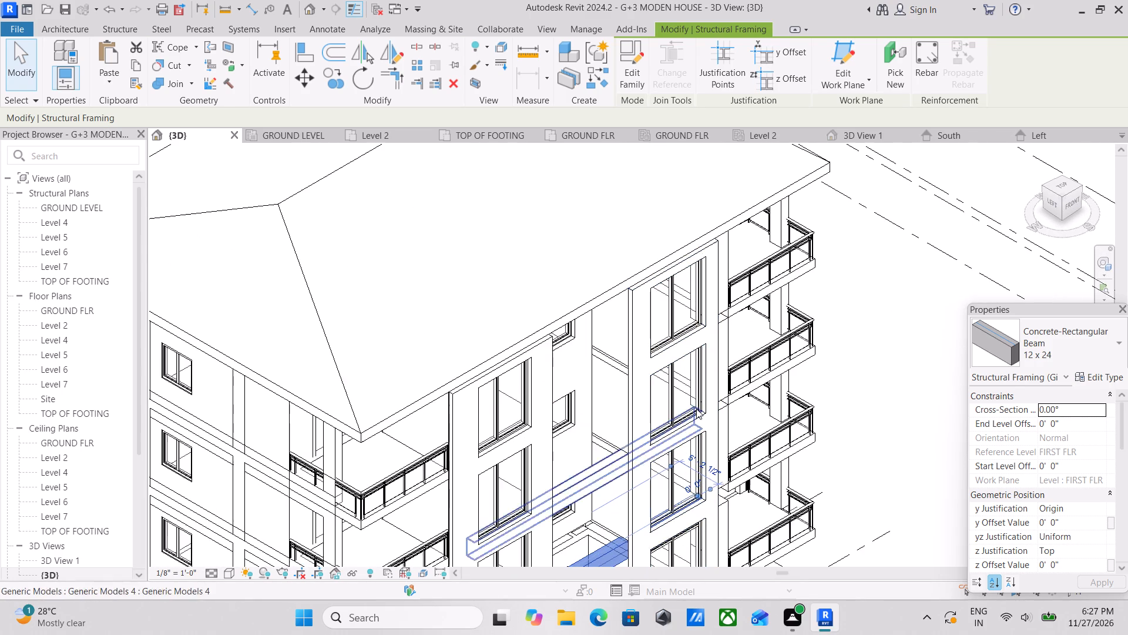
{"action": "middle_click_drag", "start_coordinate": [733, 385], "coordinate": [718, 412]}
{"action": "scroll", "coordinate": [617, 373], "scroll_direction": "down", "scroll_amount": 1}
{"action": "middle_click_drag", "start_coordinate": [367, 400], "coordinate": [527, 296]}
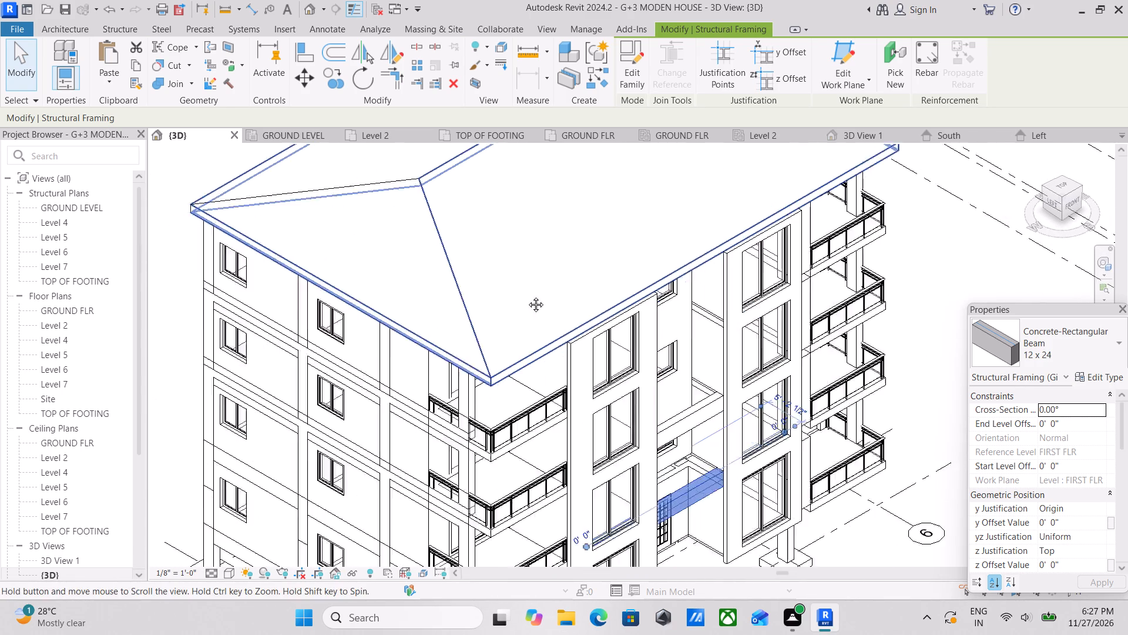
{"action": "middle_click_drag", "start_coordinate": [527, 296], "coordinate": [557, 281]}
Examine the left facade, corner balconies and framed front bays from the front-left corner and straight on from the front.
{"action": "left_click", "coordinate": [1063, 209]}
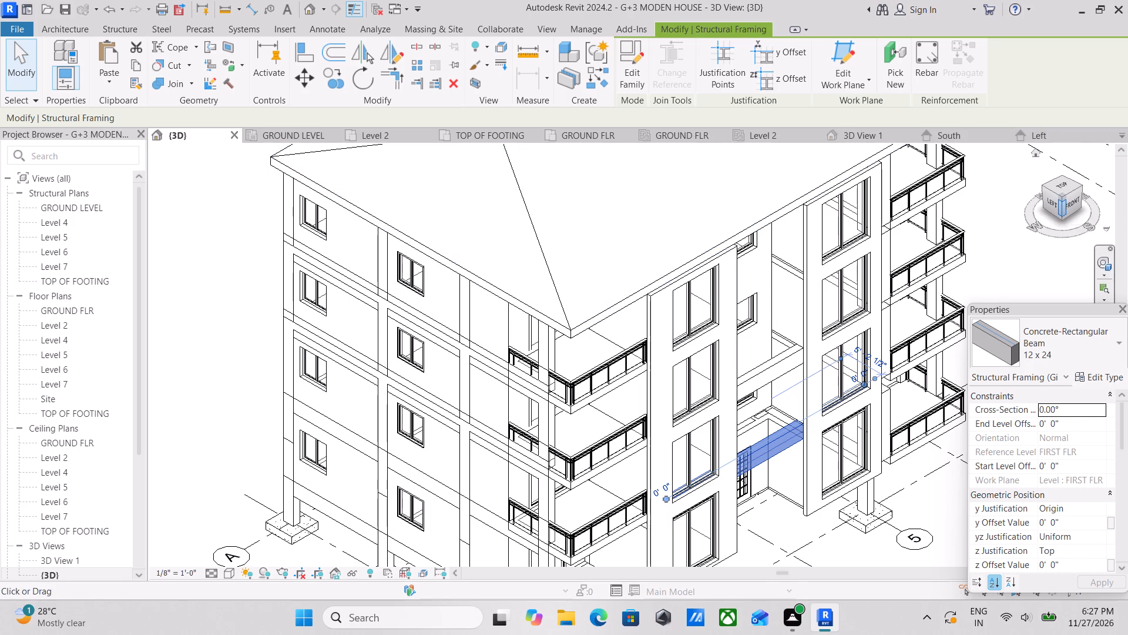
{"action": "scroll", "coordinate": [534, 363], "scroll_direction": "down", "scroll_amount": 4}
{"action": "middle_click_drag", "start_coordinate": [467, 373], "coordinate": [643, 419]}
{"action": "scroll", "coordinate": [517, 404], "scroll_direction": "up", "scroll_amount": 1}
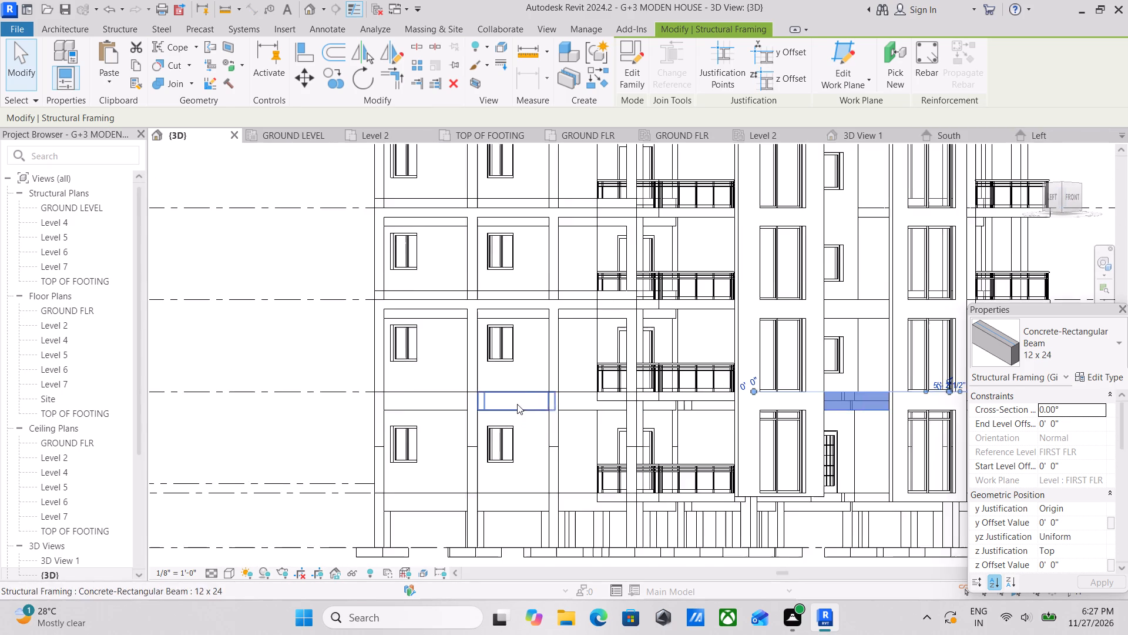
{"action": "middle_click_drag", "start_coordinate": [517, 404], "coordinate": [531, 419]}
{"action": "middle_click_drag", "start_coordinate": [634, 331], "coordinate": [592, 393]}
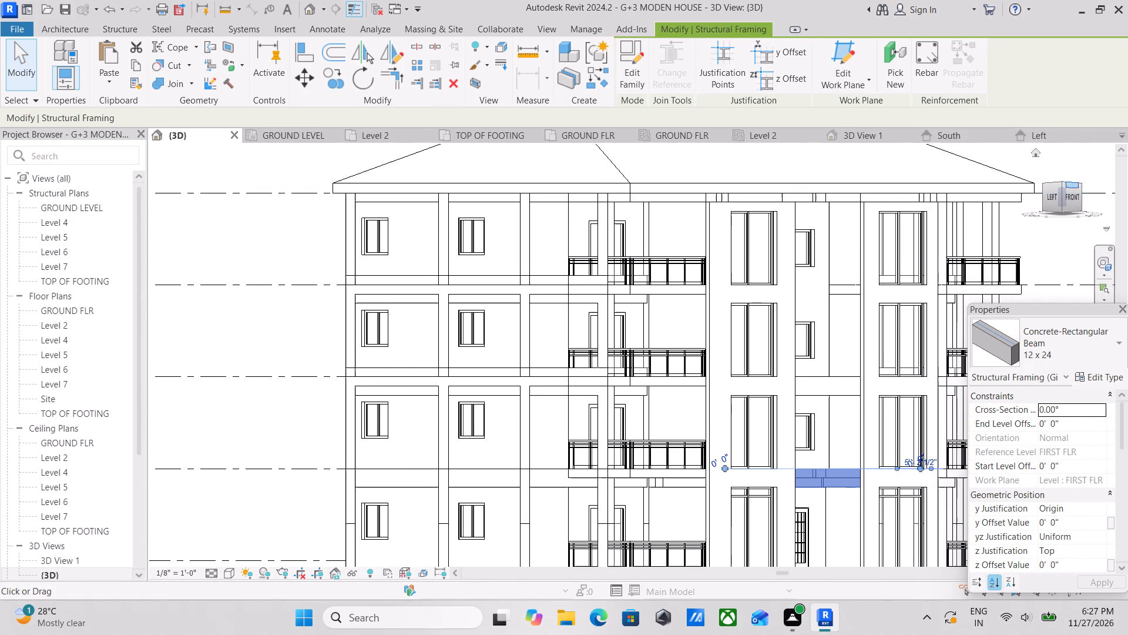
{"action": "left_click", "coordinate": [1077, 184]}
{"action": "scroll", "coordinate": [1003, 240], "scroll_direction": "down", "scroll_amount": 2}
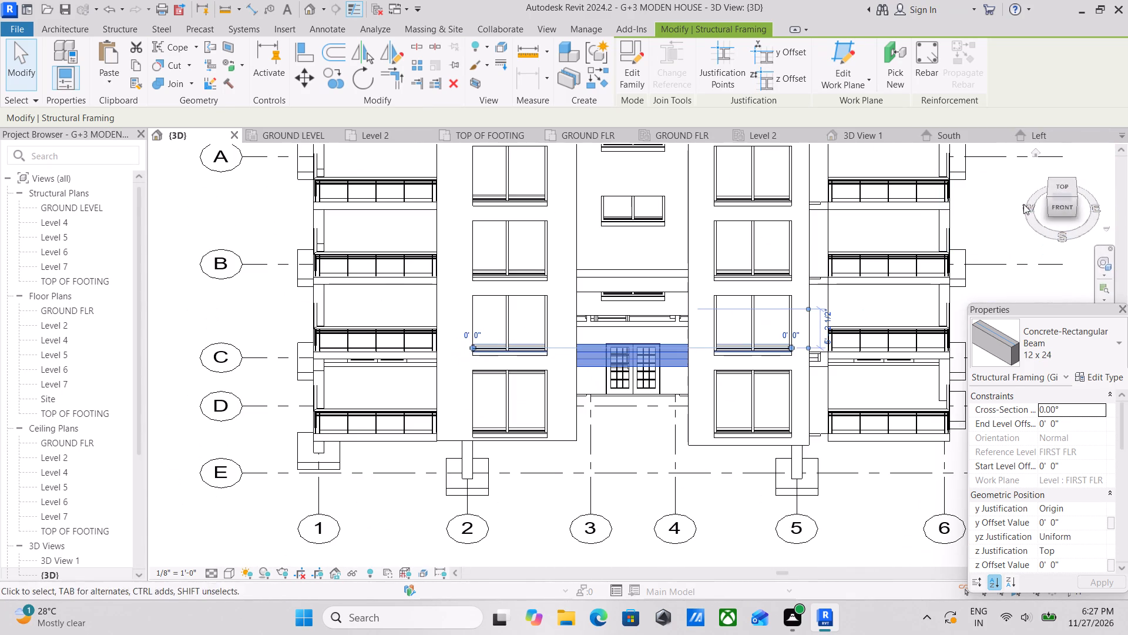
Create a Grassland - 16" toposolid from a rectangular boundary around the house, about 200 ft wide and covering about 30,400 SF.
{"action": "left_click", "coordinate": [1066, 185]}
{"action": "scroll", "coordinate": [698, 339], "scroll_direction": "down", "scroll_amount": 10}
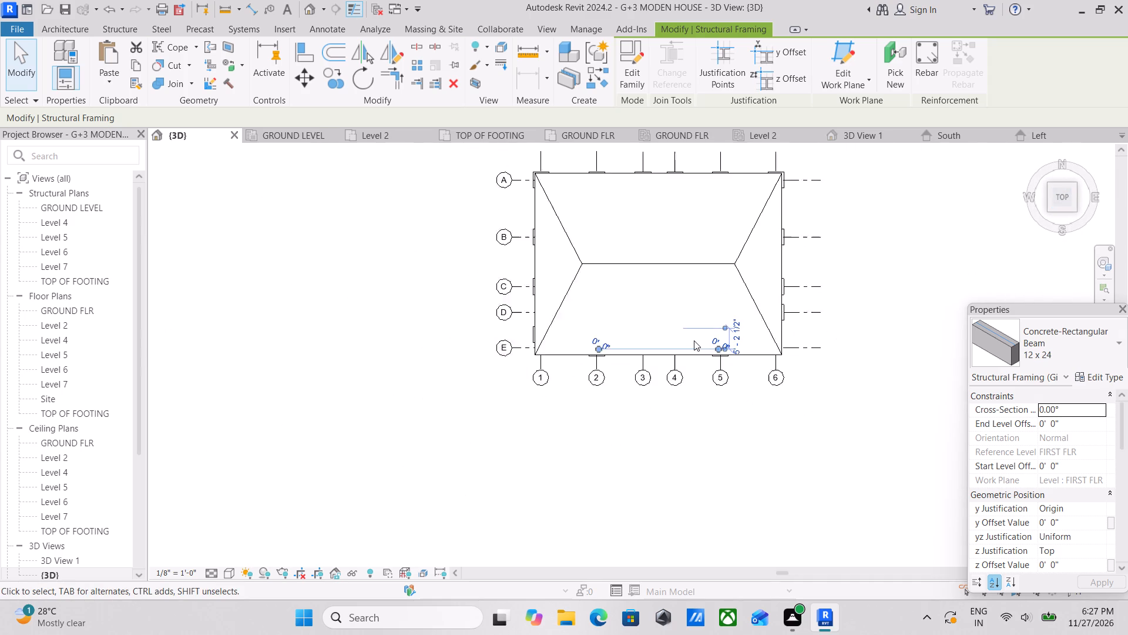
{"action": "scroll", "coordinate": [694, 340], "scroll_direction": "down", "scroll_amount": 3}
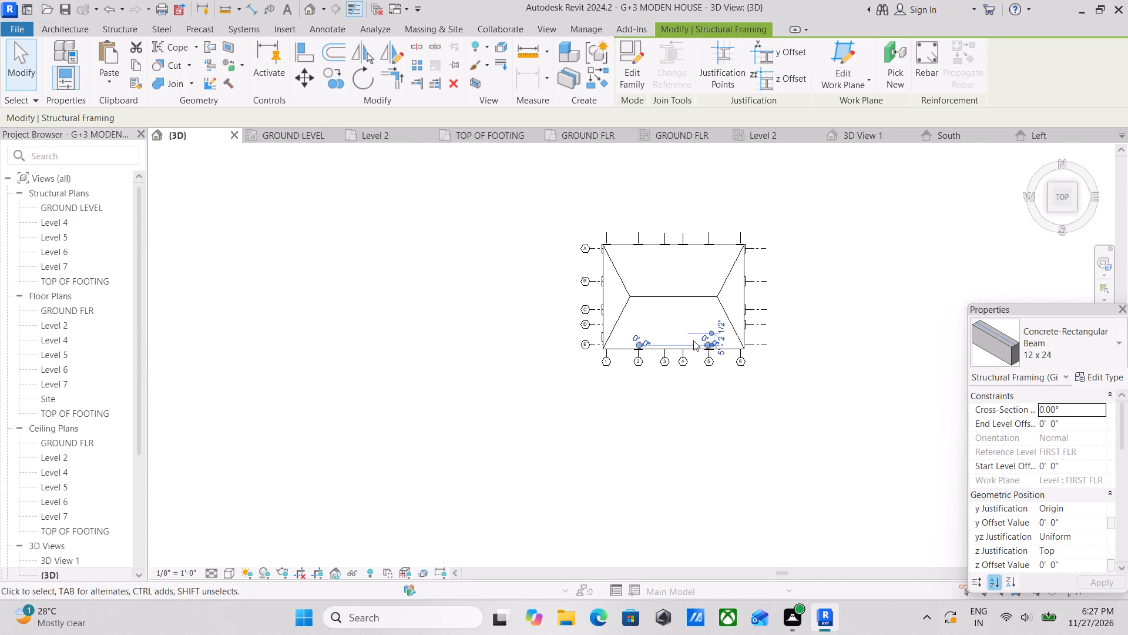
{"action": "scroll", "coordinate": [693, 340], "scroll_direction": "down", "scroll_amount": 2}
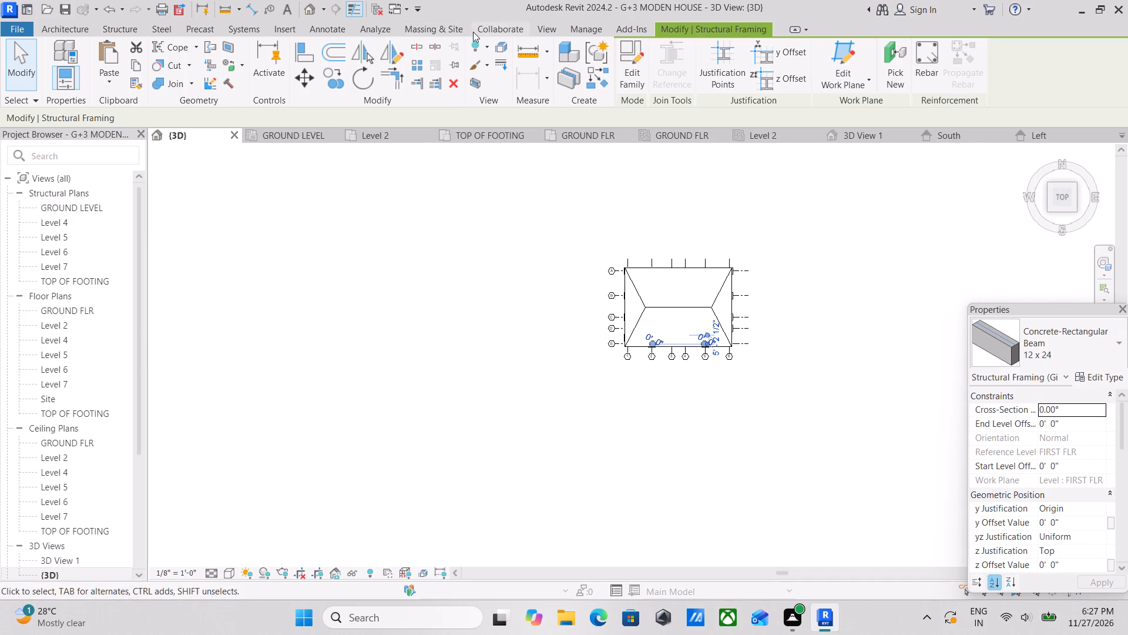
{"action": "left_click", "coordinate": [433, 26]}
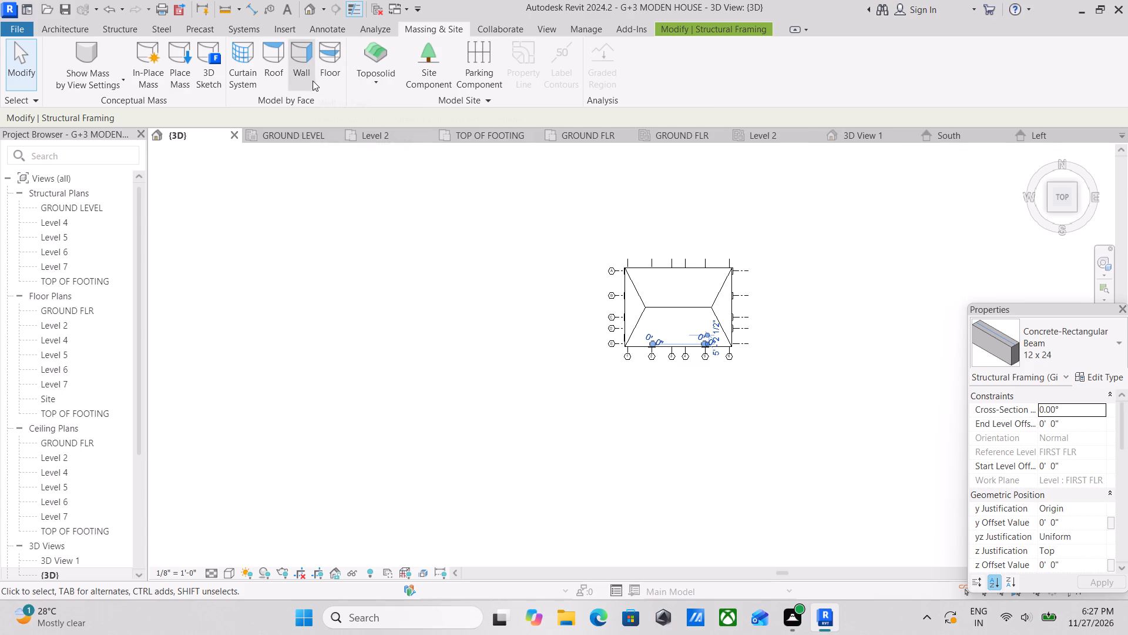
{"action": "left_click", "coordinate": [374, 87]}
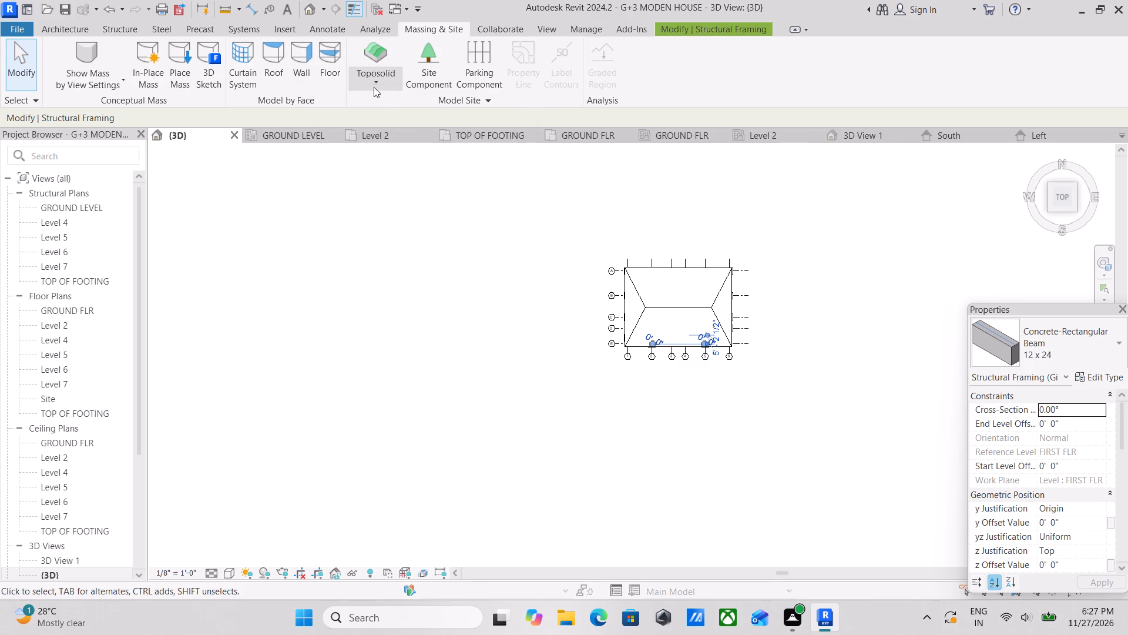
{"action": "left_click", "coordinate": [380, 106]}
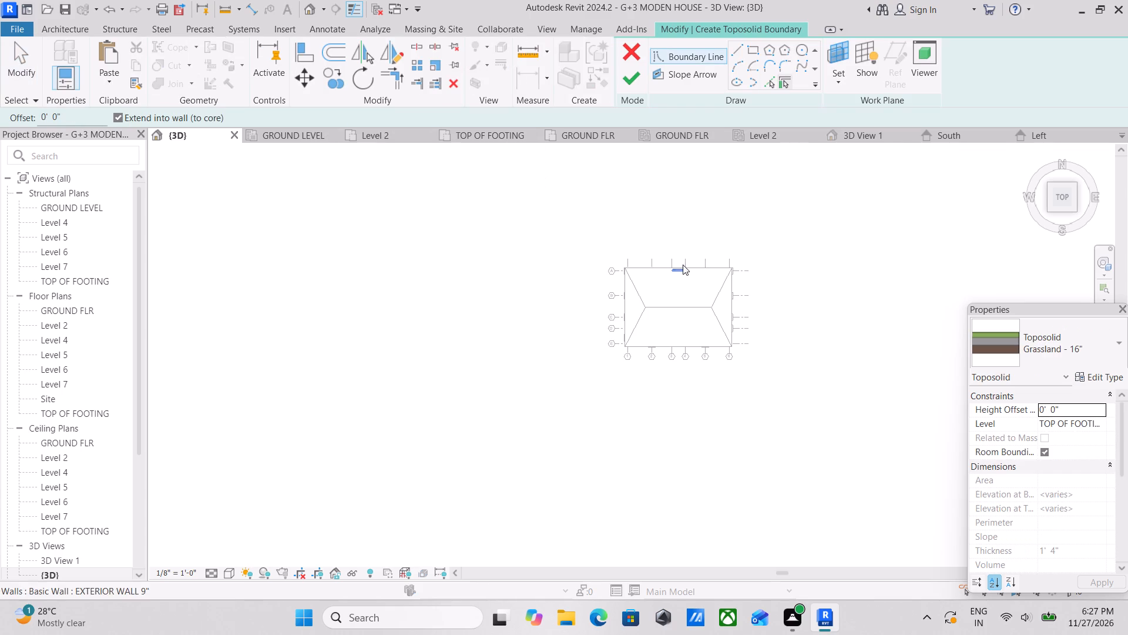
{"action": "left_click", "coordinate": [753, 52]}
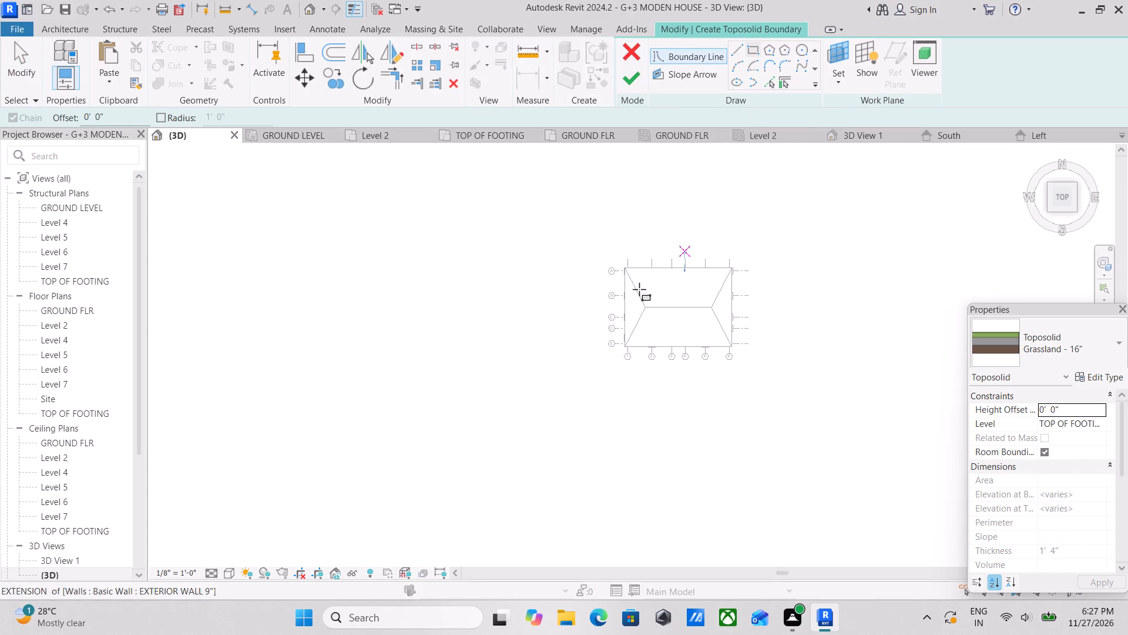
{"action": "middle_click_drag", "start_coordinate": [528, 220], "coordinate": [328, 220]}
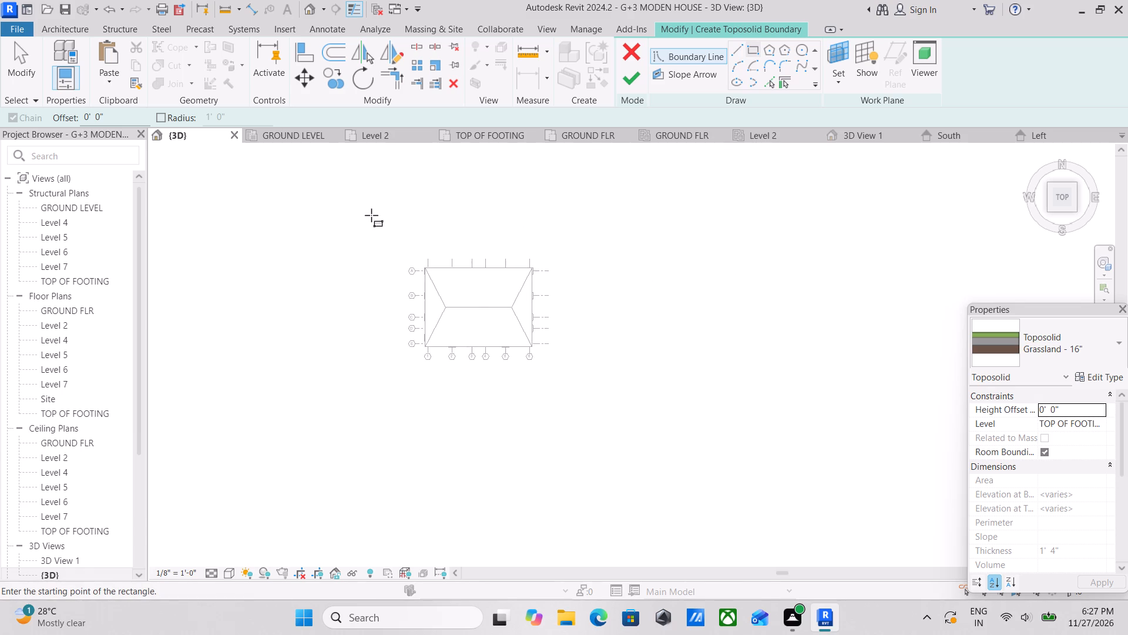
{"action": "left_click", "coordinate": [318, 212]}
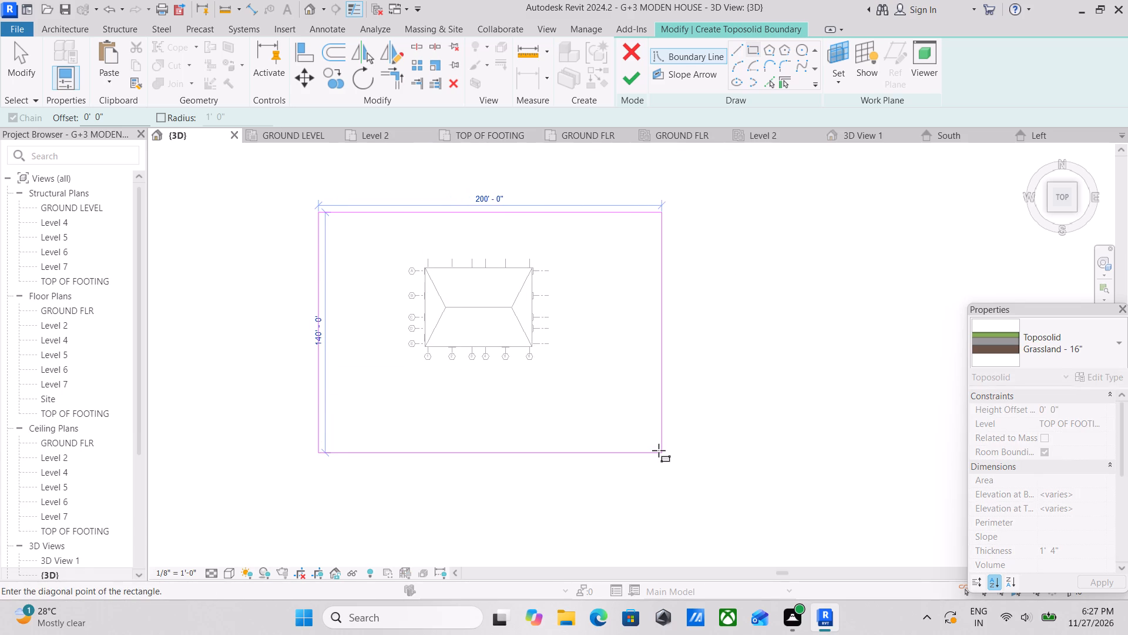
{"action": "left_click", "coordinate": [662, 472]}
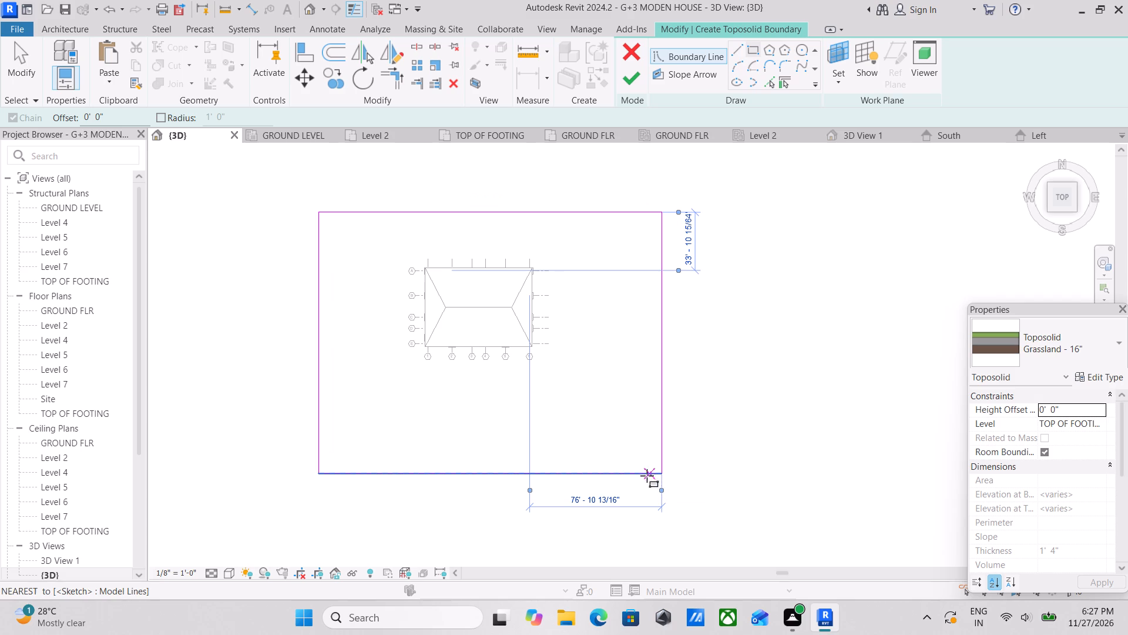
{"action": "scroll", "coordinate": [437, 260], "scroll_direction": "up", "scroll_amount": 12}
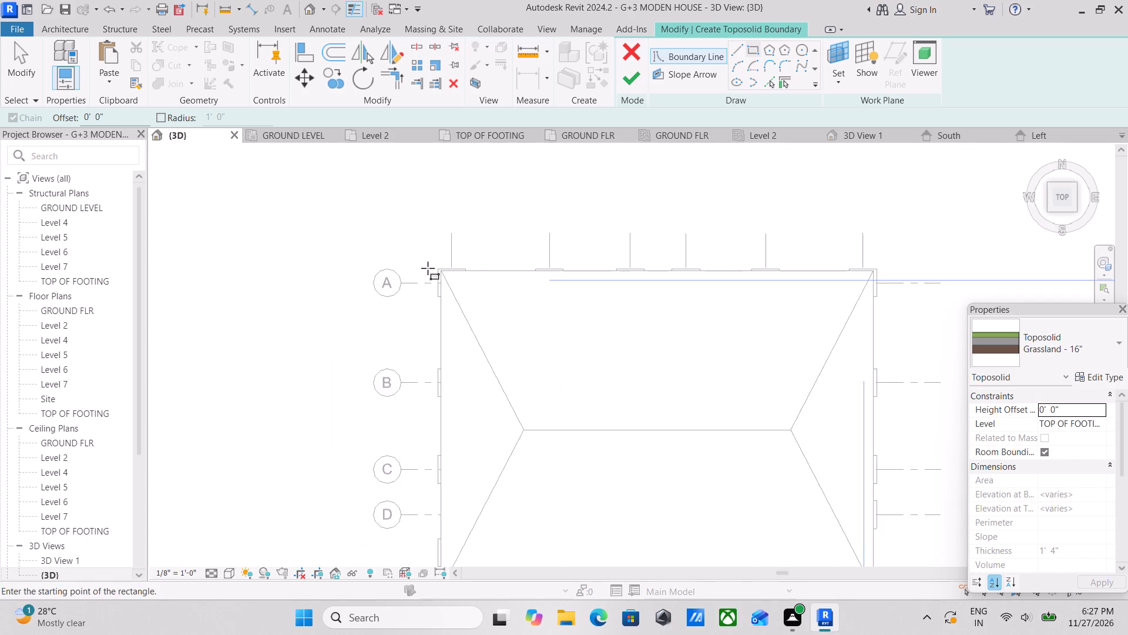
{"action": "scroll", "coordinate": [428, 268], "scroll_direction": "up", "scroll_amount": 6}
{"action": "scroll", "coordinate": [451, 258], "scroll_direction": "down", "scroll_amount": 8}
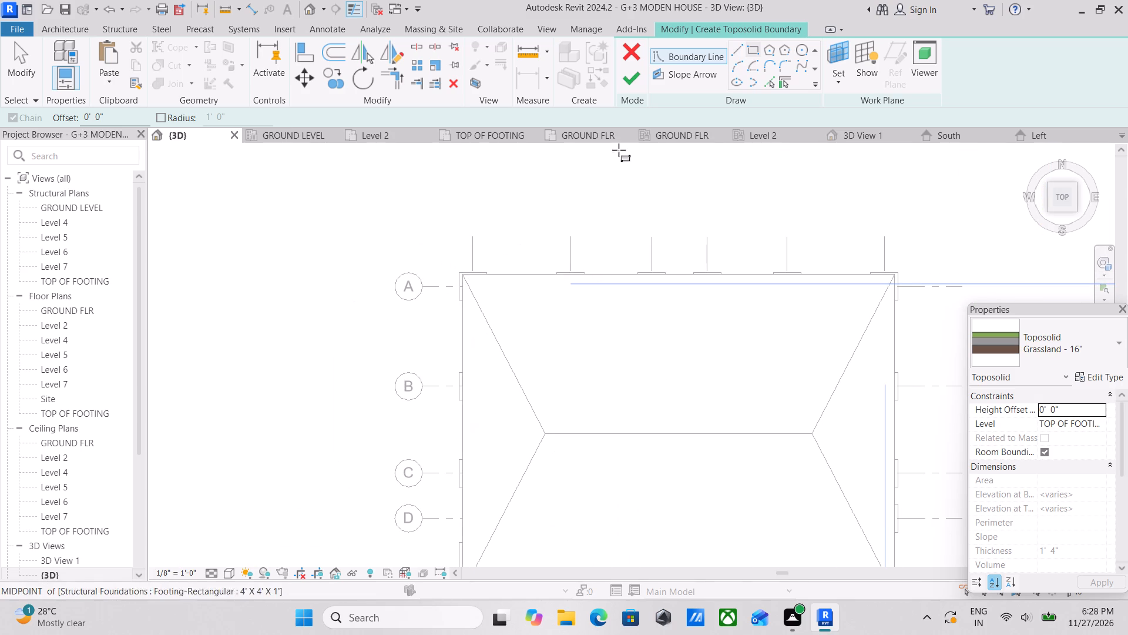
{"action": "left_click", "coordinate": [629, 76]}
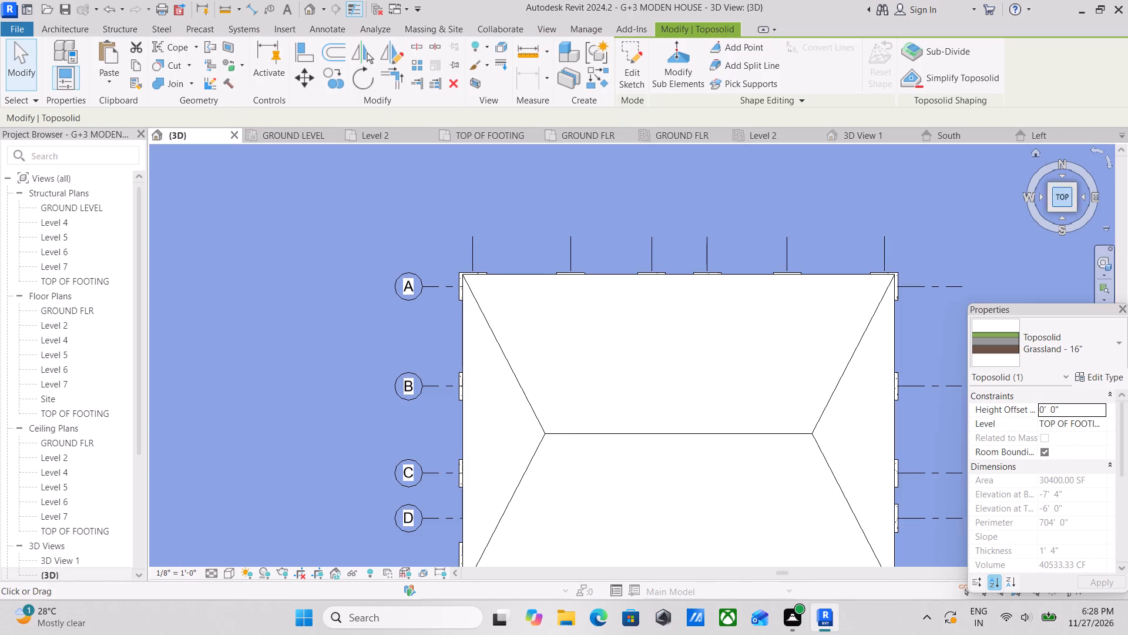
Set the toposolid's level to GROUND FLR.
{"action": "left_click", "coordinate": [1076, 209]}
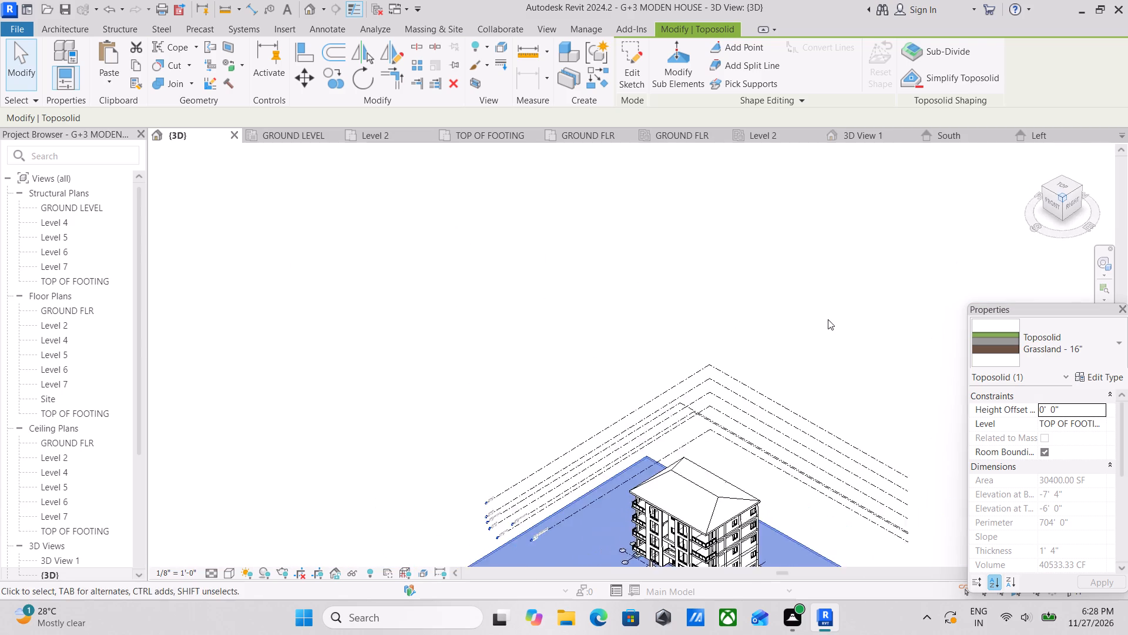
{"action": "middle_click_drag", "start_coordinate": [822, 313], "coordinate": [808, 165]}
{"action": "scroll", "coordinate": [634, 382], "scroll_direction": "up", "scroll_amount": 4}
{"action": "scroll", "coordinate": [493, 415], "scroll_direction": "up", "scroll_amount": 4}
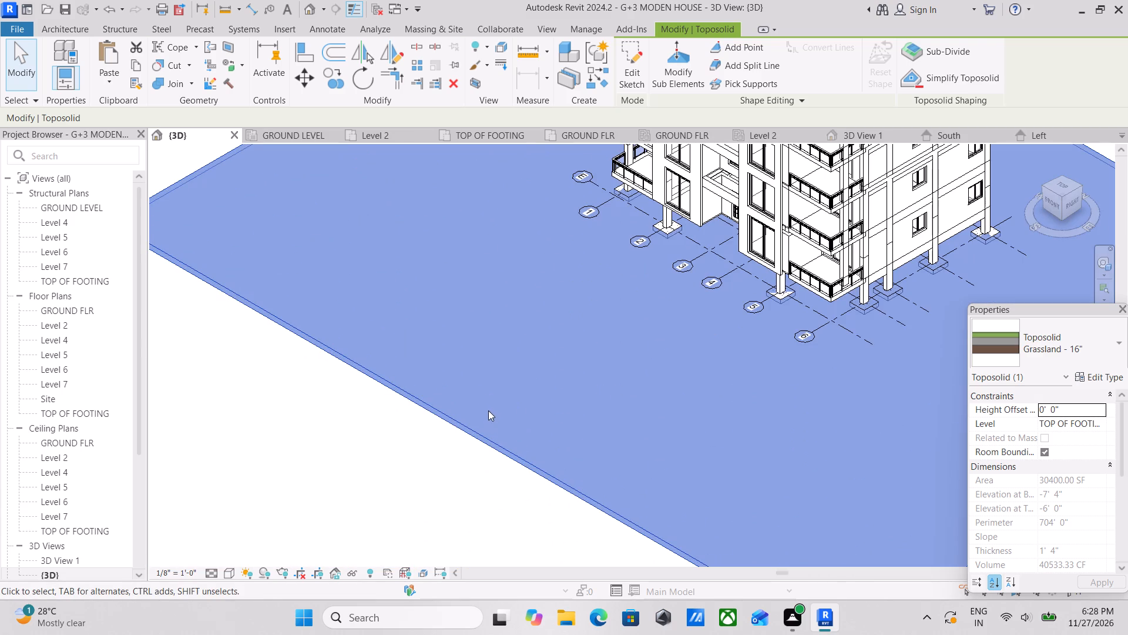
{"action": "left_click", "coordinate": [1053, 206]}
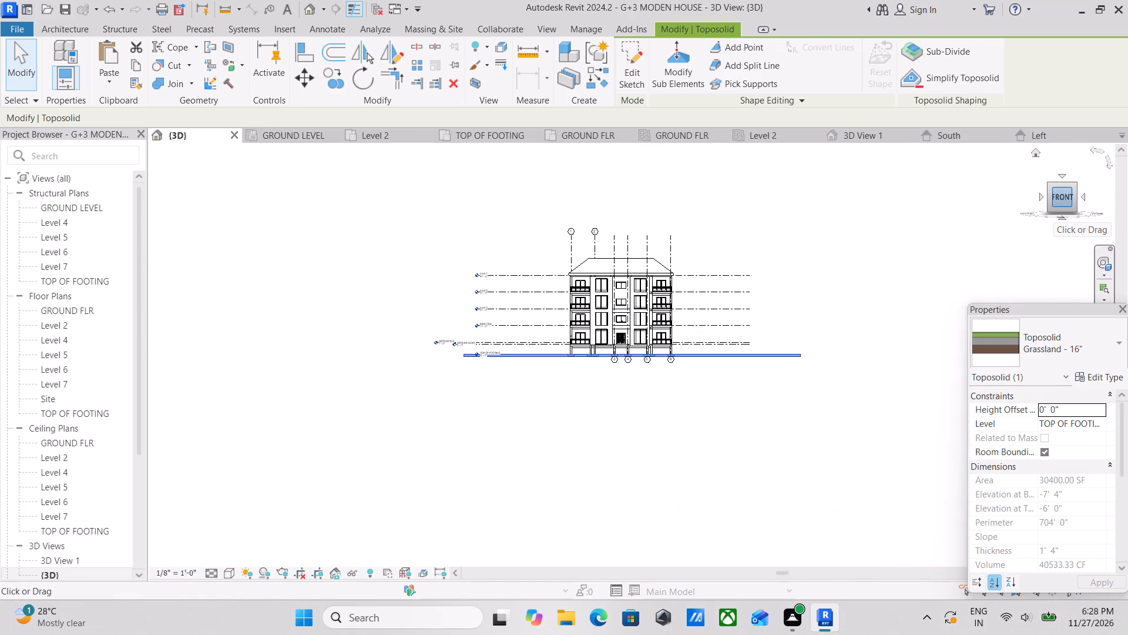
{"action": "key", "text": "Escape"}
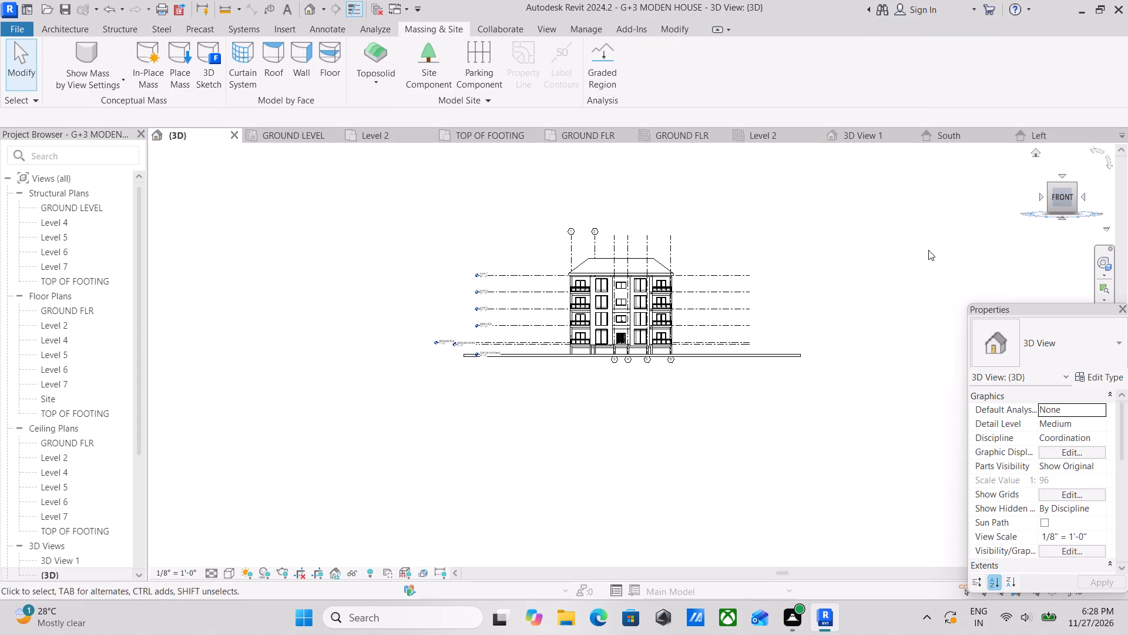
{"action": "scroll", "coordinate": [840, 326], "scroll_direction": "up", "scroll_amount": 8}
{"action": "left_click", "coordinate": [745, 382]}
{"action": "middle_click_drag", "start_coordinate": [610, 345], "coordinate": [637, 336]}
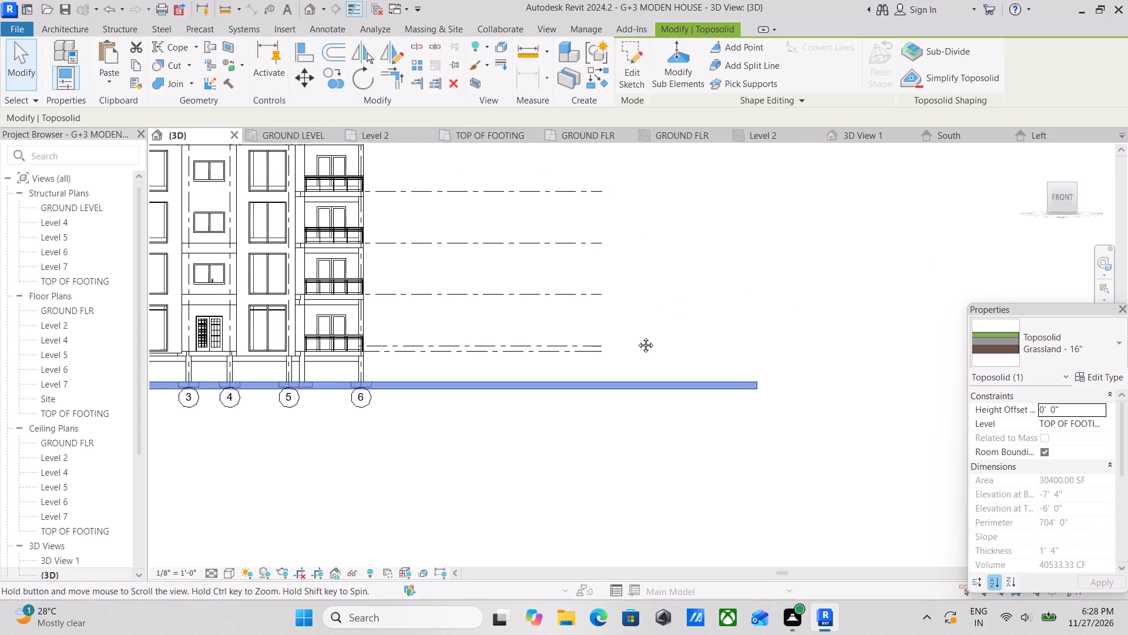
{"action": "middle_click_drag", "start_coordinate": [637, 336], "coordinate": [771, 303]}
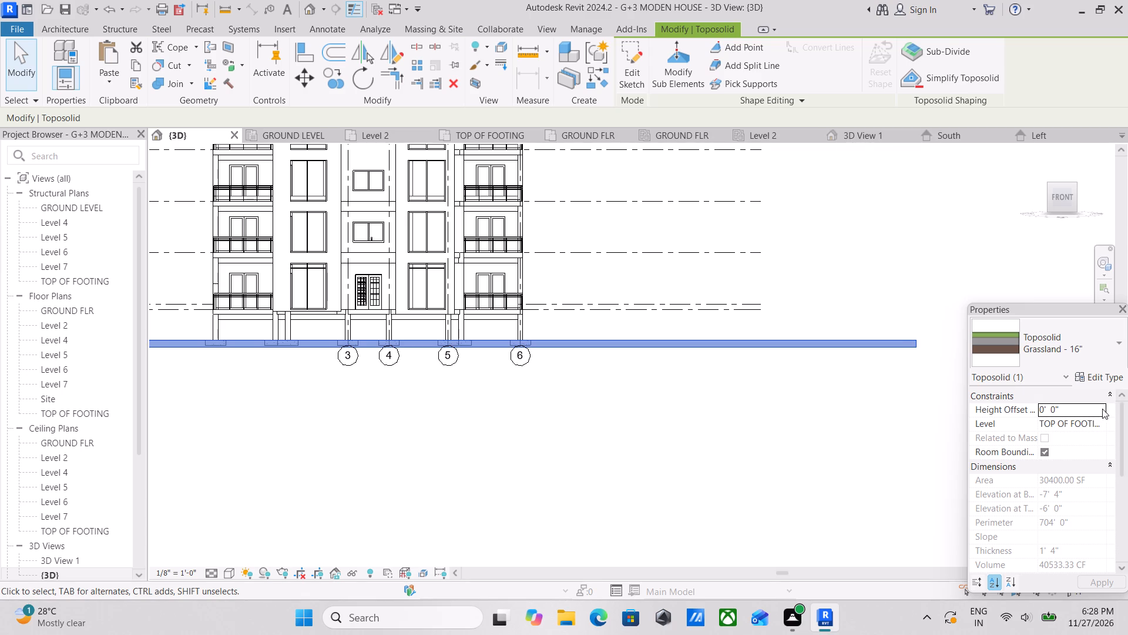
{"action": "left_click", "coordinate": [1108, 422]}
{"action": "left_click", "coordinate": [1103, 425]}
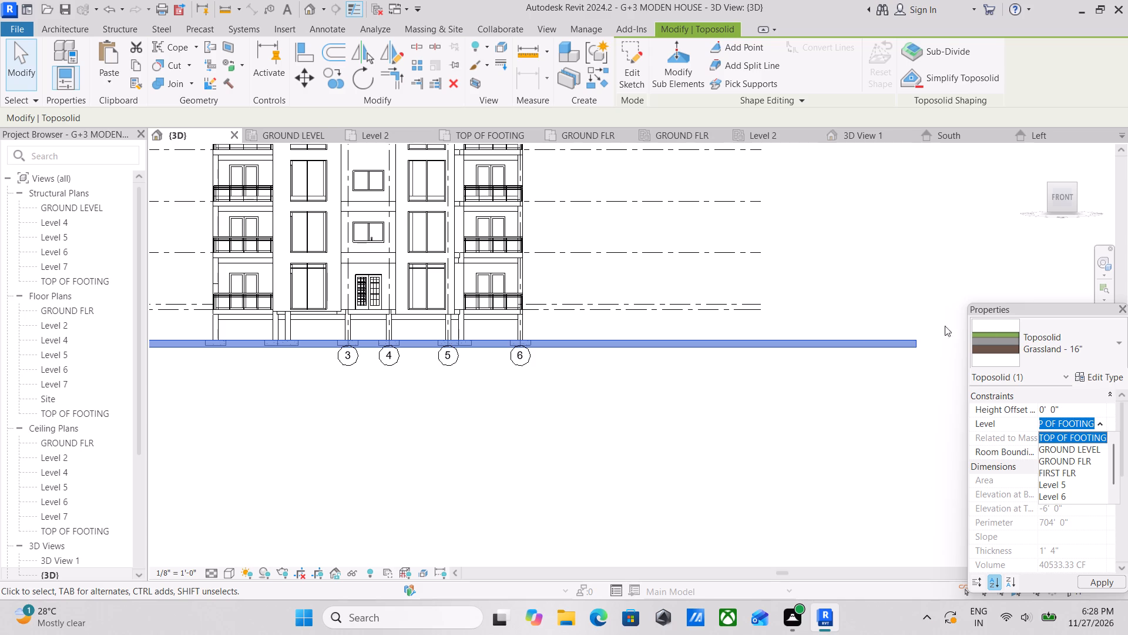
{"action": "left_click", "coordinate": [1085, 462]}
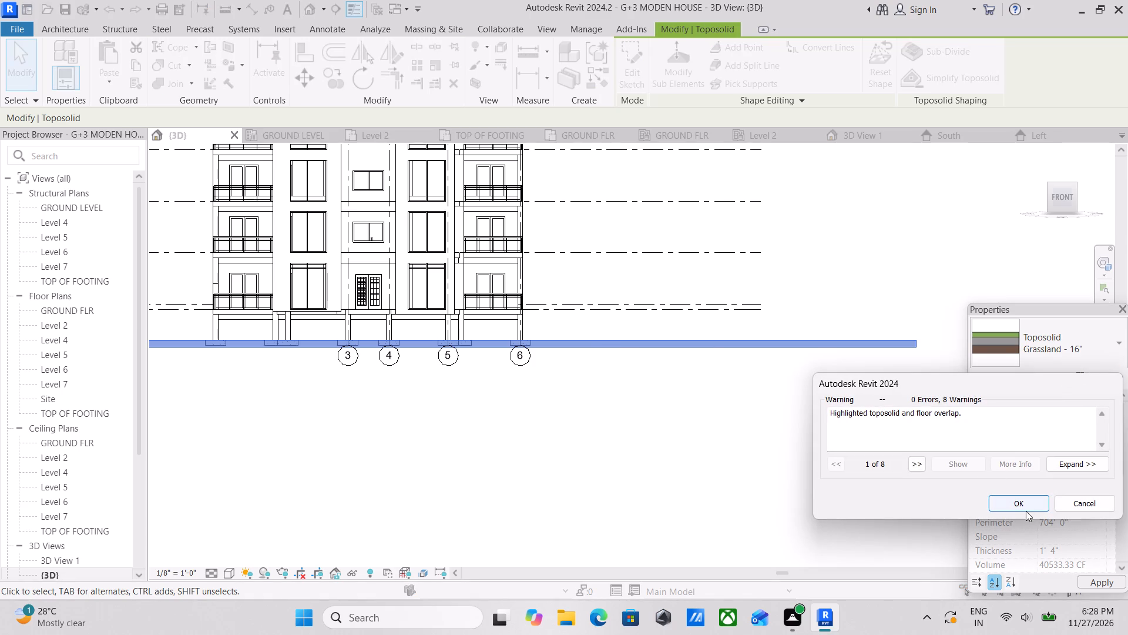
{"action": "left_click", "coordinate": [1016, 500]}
Check the toposolid against the house's base at the front-right corner and set its level to GROUND LEVEL.
{"action": "middle_click_drag", "start_coordinate": [736, 415], "coordinate": [821, 484]}
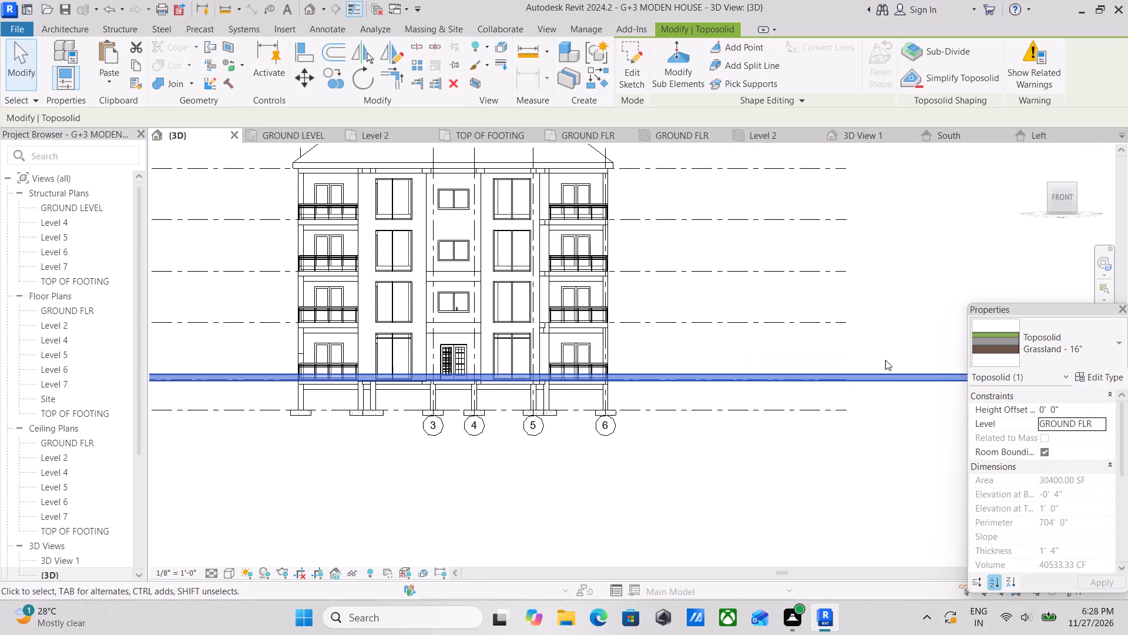
{"action": "left_click", "coordinate": [1076, 186]}
{"action": "scroll", "coordinate": [562, 415], "scroll_direction": "up", "scroll_amount": 8}
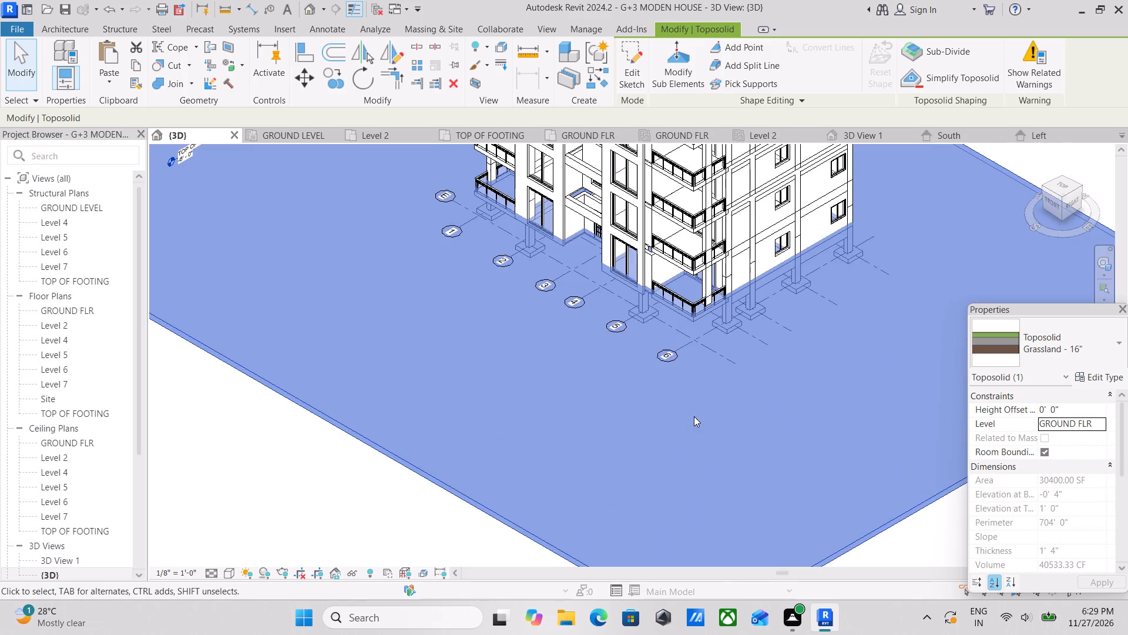
{"action": "scroll", "coordinate": [707, 349], "scroll_direction": "up", "scroll_amount": 2}
{"action": "scroll", "coordinate": [689, 299], "scroll_direction": "up", "scroll_amount": 3}
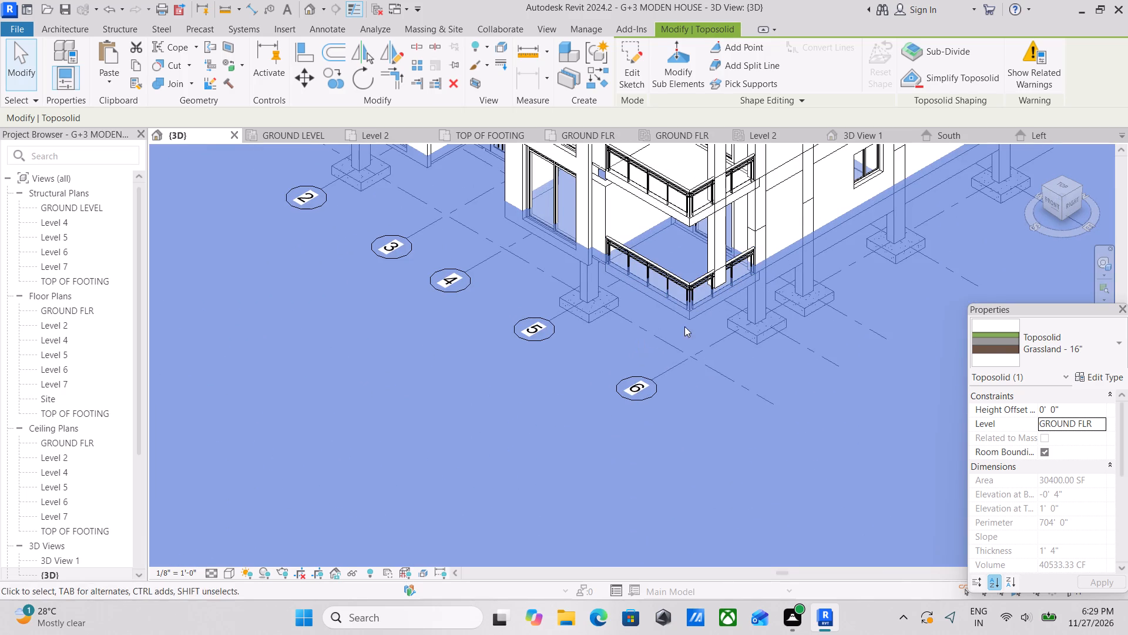
{"action": "middle_click_drag", "start_coordinate": [680, 330], "coordinate": [634, 356]}
{"action": "scroll", "coordinate": [646, 352], "scroll_direction": "down", "scroll_amount": 3}
{"action": "middle_click_drag", "start_coordinate": [646, 352], "coordinate": [612, 352]}
{"action": "middle_click_drag", "start_coordinate": [695, 336], "coordinate": [689, 286]}
{"action": "scroll", "coordinate": [701, 268], "scroll_direction": "up", "scroll_amount": 1}
{"action": "scroll", "coordinate": [698, 345], "scroll_direction": "down", "scroll_amount": 1}
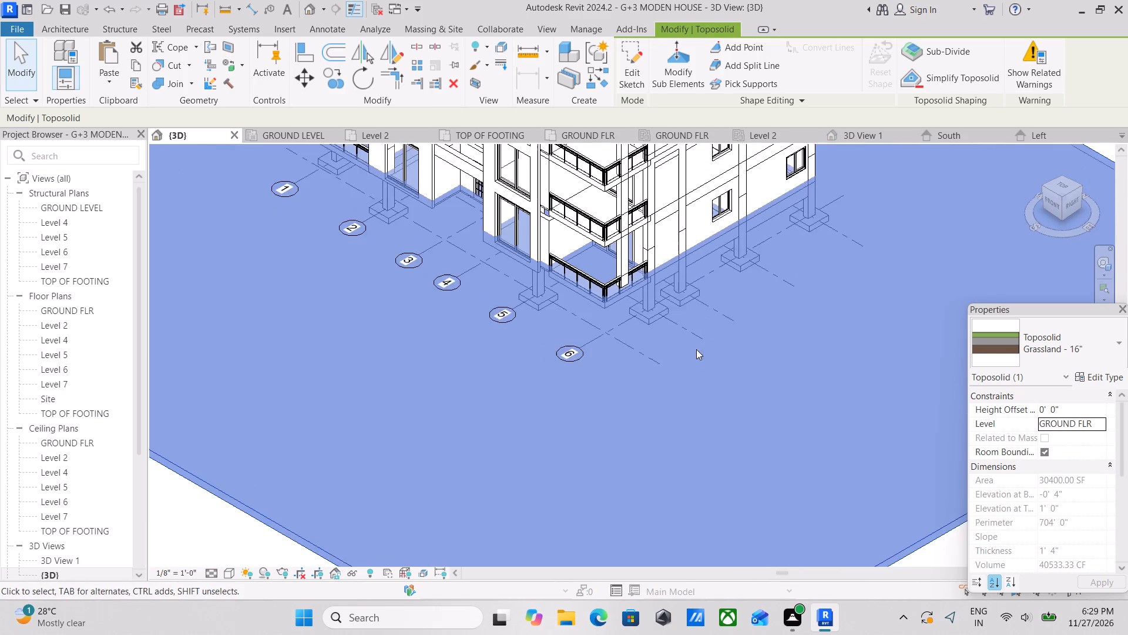
{"action": "middle_click_drag", "start_coordinate": [696, 349], "coordinate": [713, 292]}
{"action": "left_click", "coordinate": [1101, 425]}
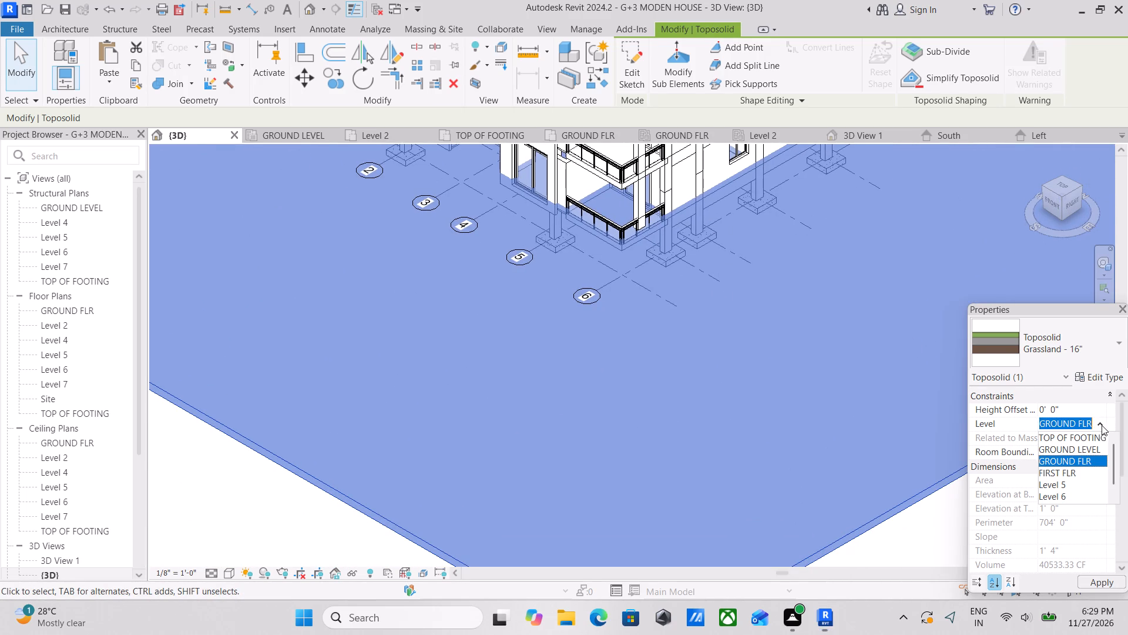
{"action": "left_click", "coordinate": [1084, 449]}
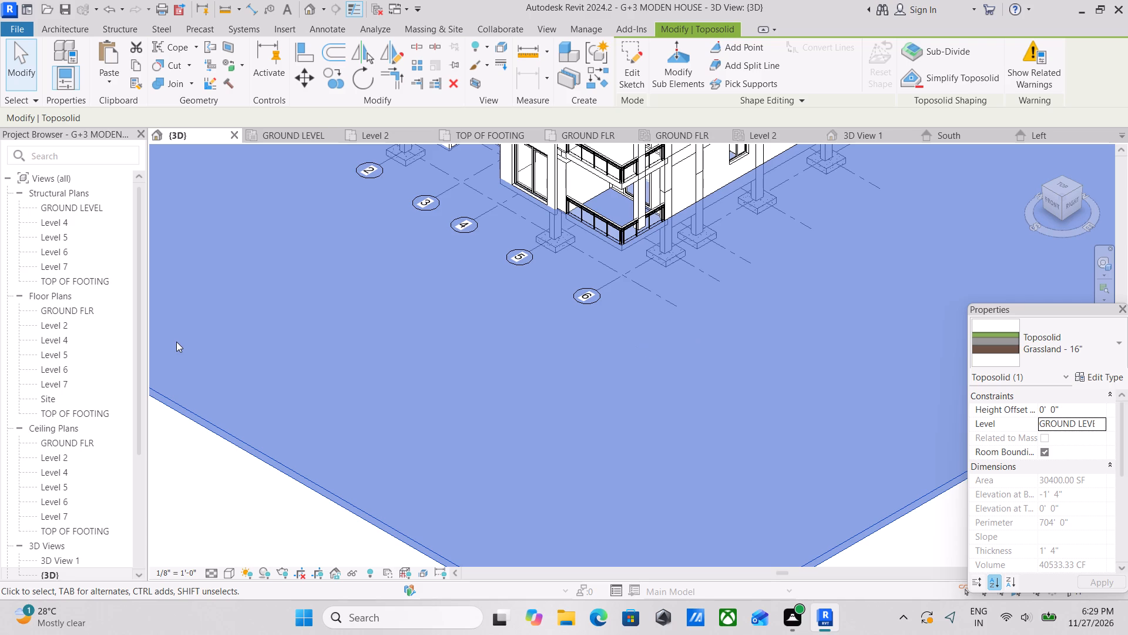
Open the grassland toposolid's boundary sketch for editing and bring the house's back-right corner into view.
{"action": "scroll", "coordinate": [176, 342], "scroll_direction": "up", "scroll_amount": 2}
{"action": "scroll", "coordinate": [176, 342], "scroll_direction": "down", "scroll_amount": 2}
{"action": "scroll", "coordinate": [239, 321], "scroll_direction": "down", "scroll_amount": 3}
{"action": "middle_click_drag", "start_coordinate": [265, 338], "coordinate": [358, 316]}
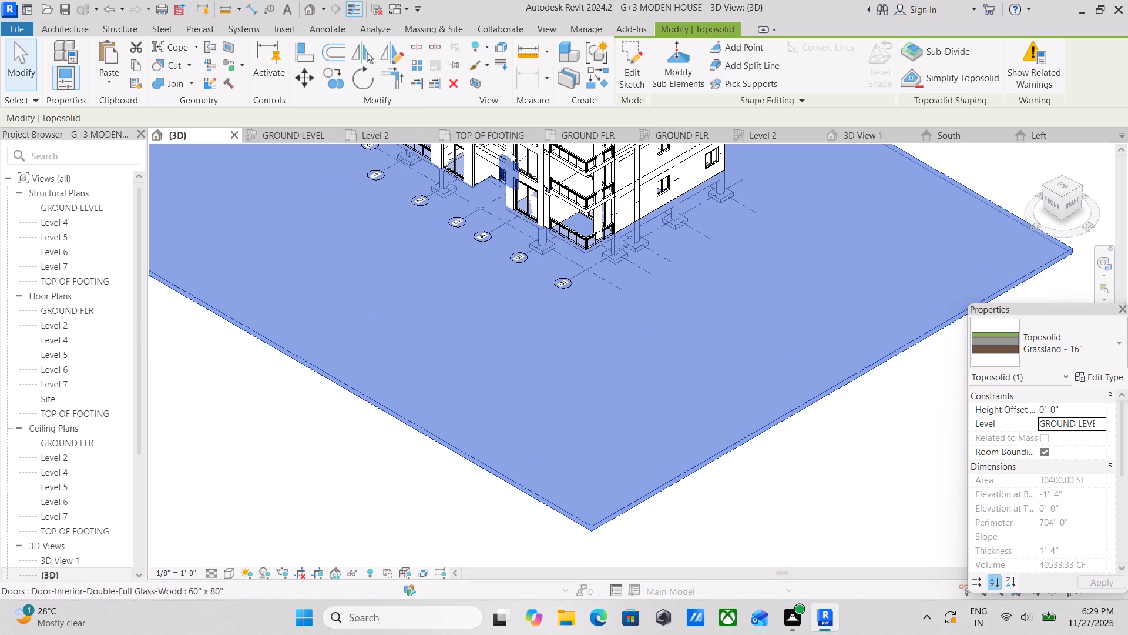
{"action": "left_click", "coordinate": [642, 59]}
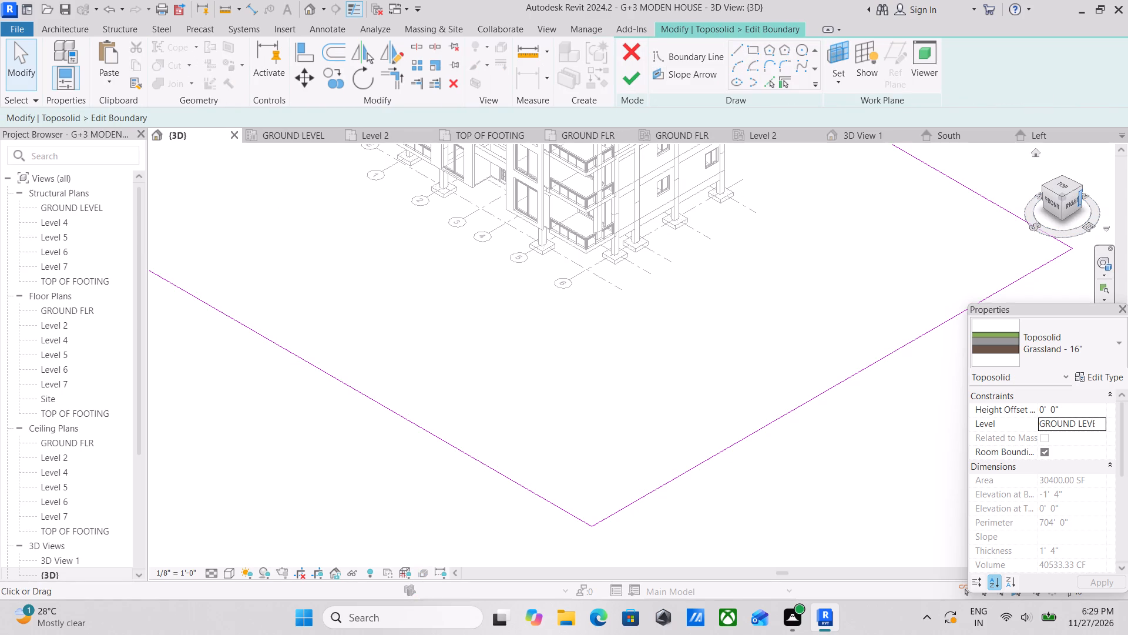
{"action": "left_click", "coordinate": [1064, 183]}
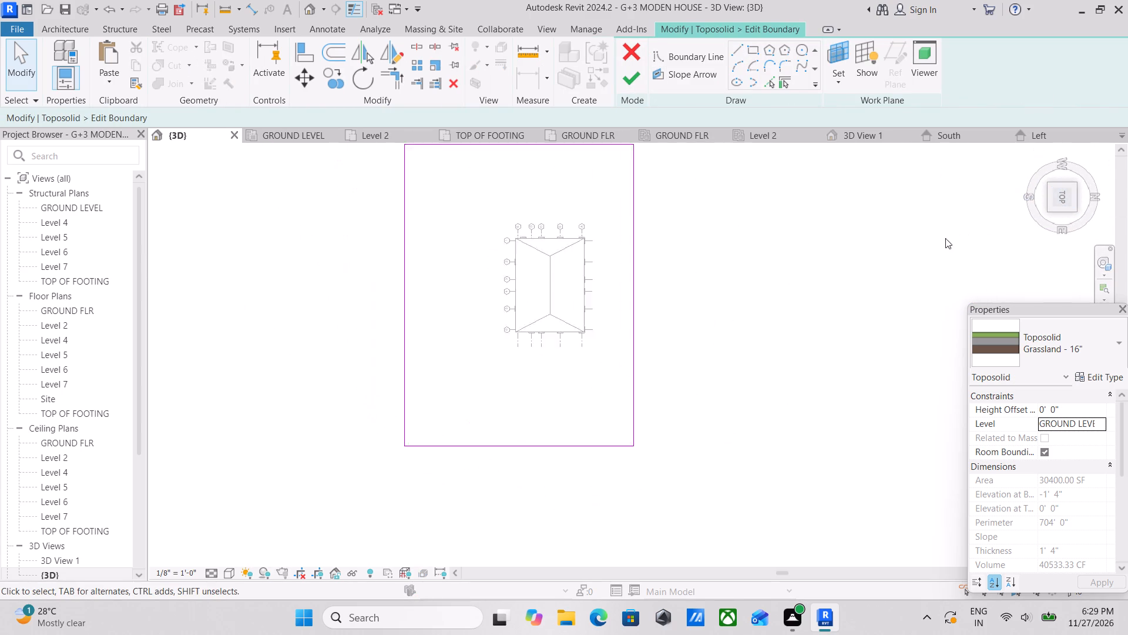
{"action": "scroll", "coordinate": [713, 334], "scroll_direction": "up", "scroll_amount": 1}
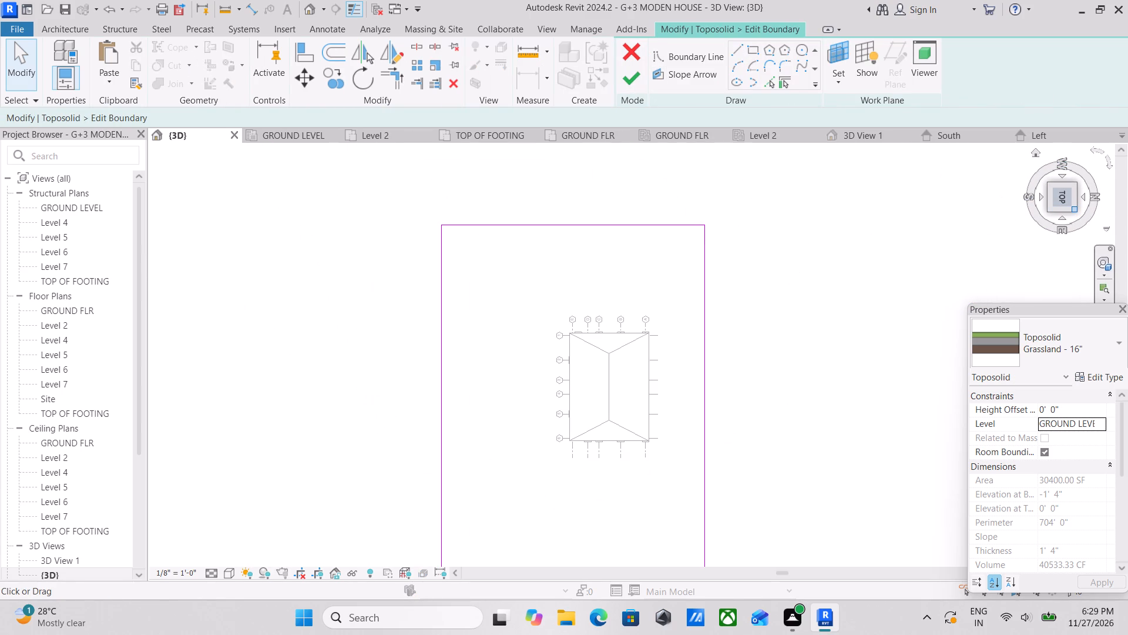
{"action": "left_click", "coordinate": [1076, 212]}
{"action": "scroll", "coordinate": [640, 395], "scroll_direction": "up", "scroll_amount": 4}
{"action": "scroll", "coordinate": [532, 491], "scroll_direction": "up", "scroll_amount": 3}
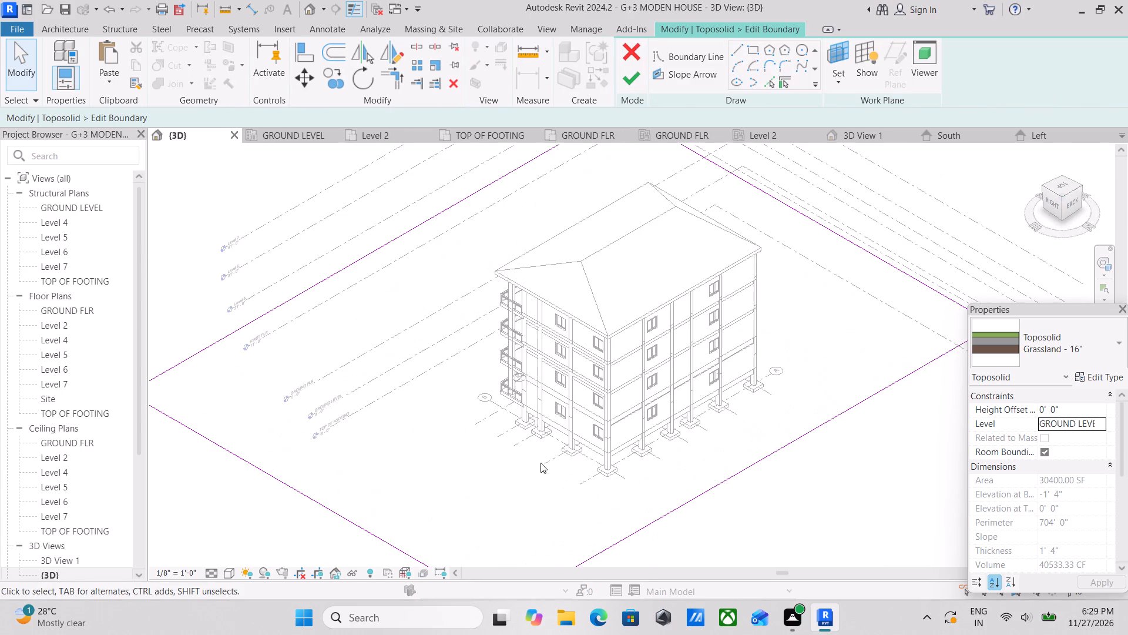
{"action": "scroll", "coordinate": [542, 454], "scroll_direction": "up", "scroll_amount": 3}
{"action": "middle_click_drag", "start_coordinate": [539, 430], "coordinate": [474, 380]}
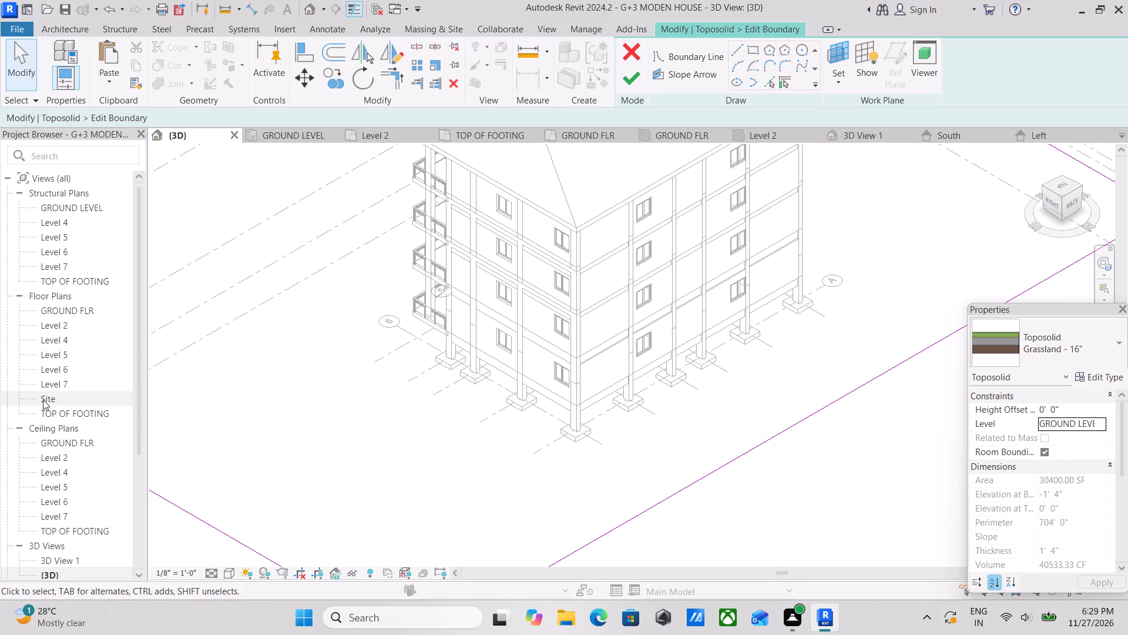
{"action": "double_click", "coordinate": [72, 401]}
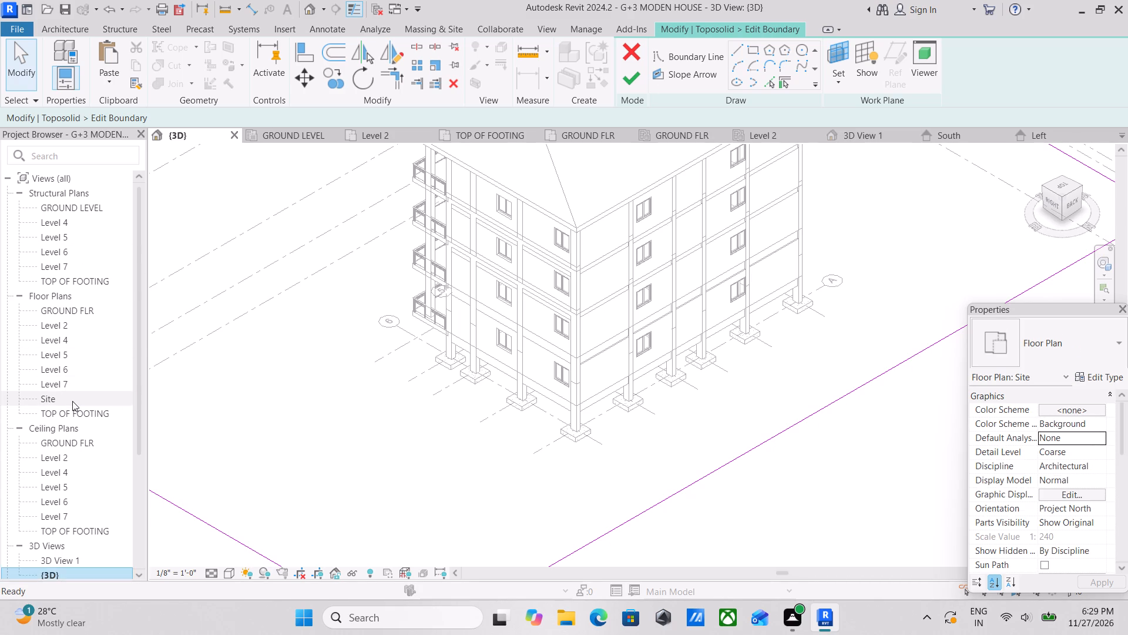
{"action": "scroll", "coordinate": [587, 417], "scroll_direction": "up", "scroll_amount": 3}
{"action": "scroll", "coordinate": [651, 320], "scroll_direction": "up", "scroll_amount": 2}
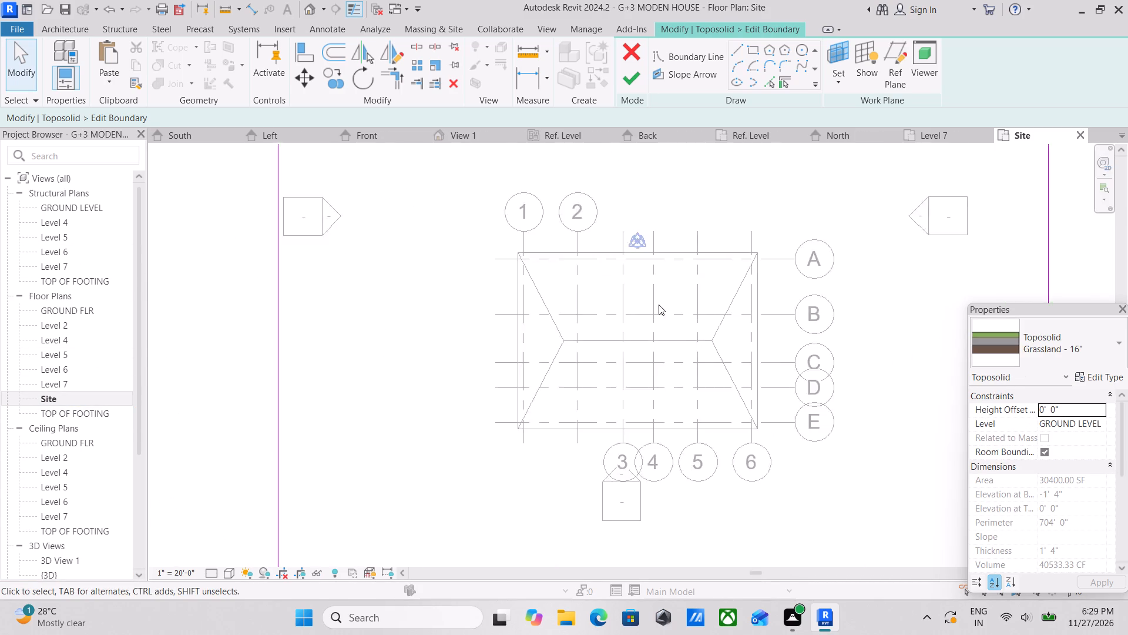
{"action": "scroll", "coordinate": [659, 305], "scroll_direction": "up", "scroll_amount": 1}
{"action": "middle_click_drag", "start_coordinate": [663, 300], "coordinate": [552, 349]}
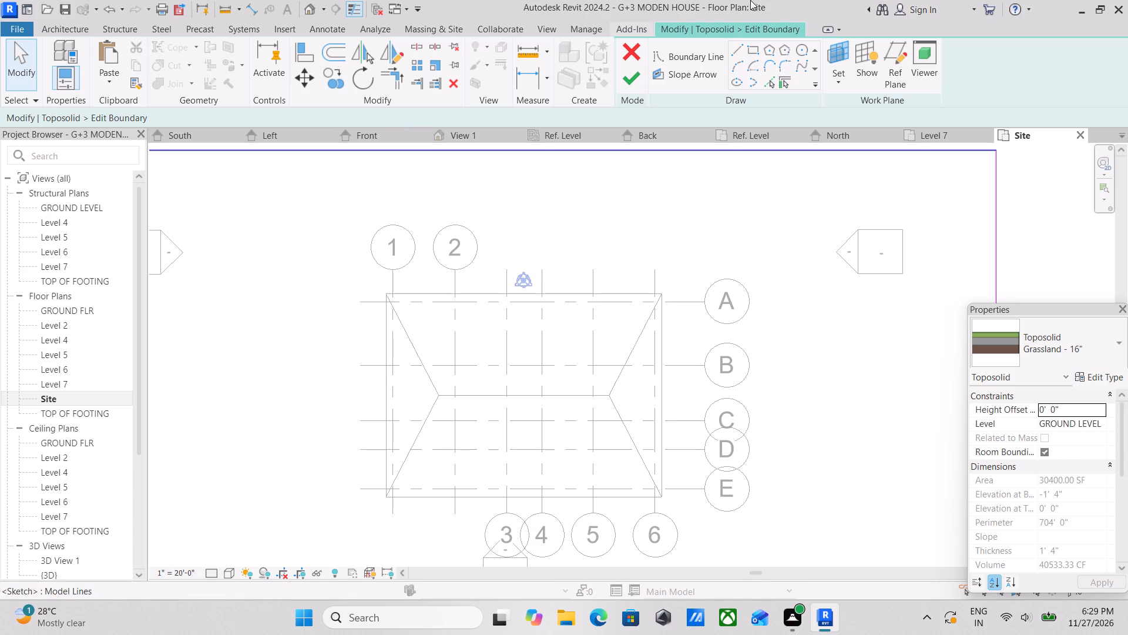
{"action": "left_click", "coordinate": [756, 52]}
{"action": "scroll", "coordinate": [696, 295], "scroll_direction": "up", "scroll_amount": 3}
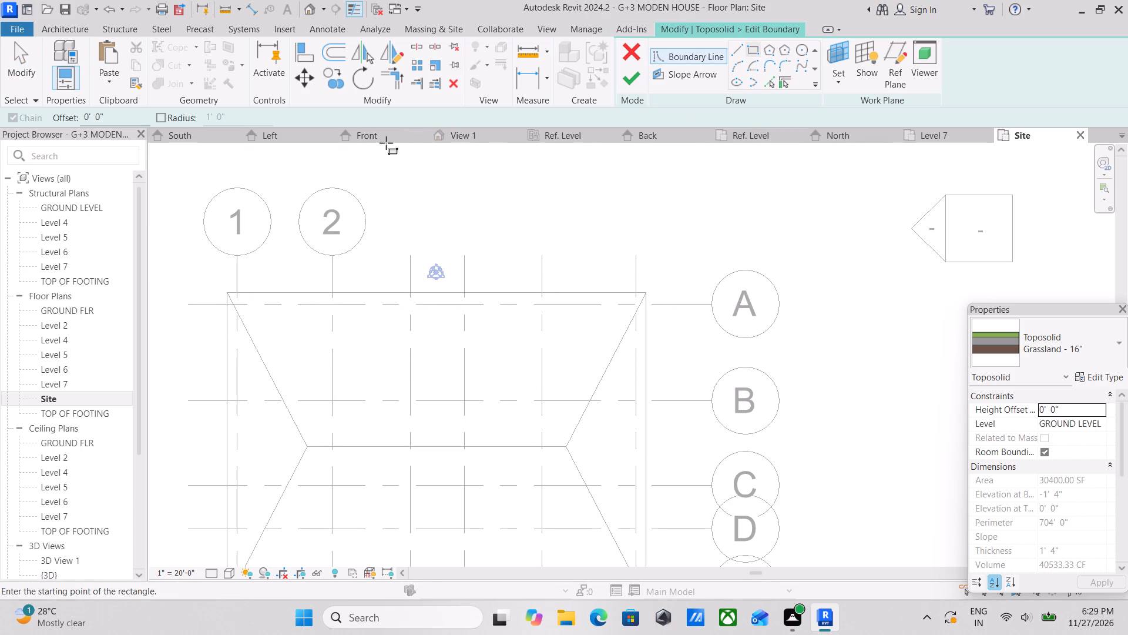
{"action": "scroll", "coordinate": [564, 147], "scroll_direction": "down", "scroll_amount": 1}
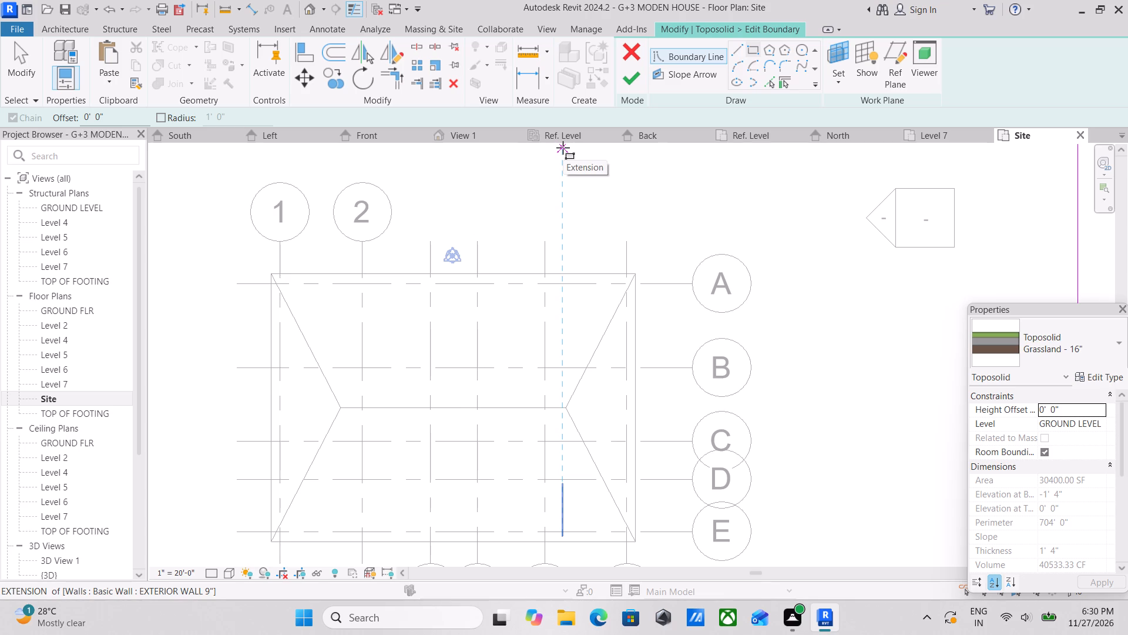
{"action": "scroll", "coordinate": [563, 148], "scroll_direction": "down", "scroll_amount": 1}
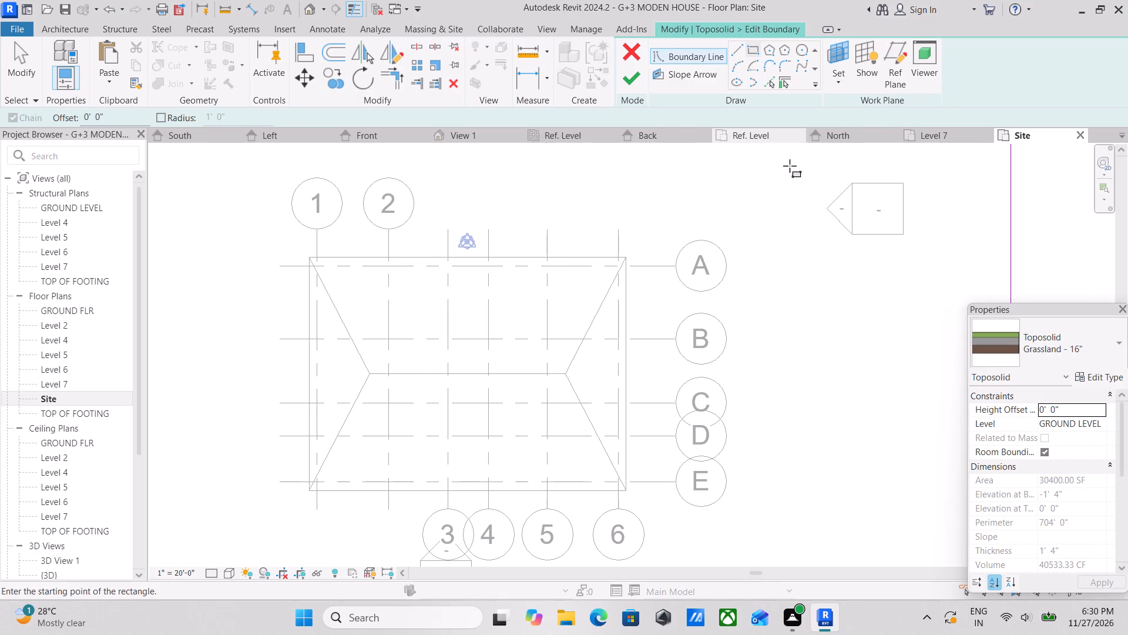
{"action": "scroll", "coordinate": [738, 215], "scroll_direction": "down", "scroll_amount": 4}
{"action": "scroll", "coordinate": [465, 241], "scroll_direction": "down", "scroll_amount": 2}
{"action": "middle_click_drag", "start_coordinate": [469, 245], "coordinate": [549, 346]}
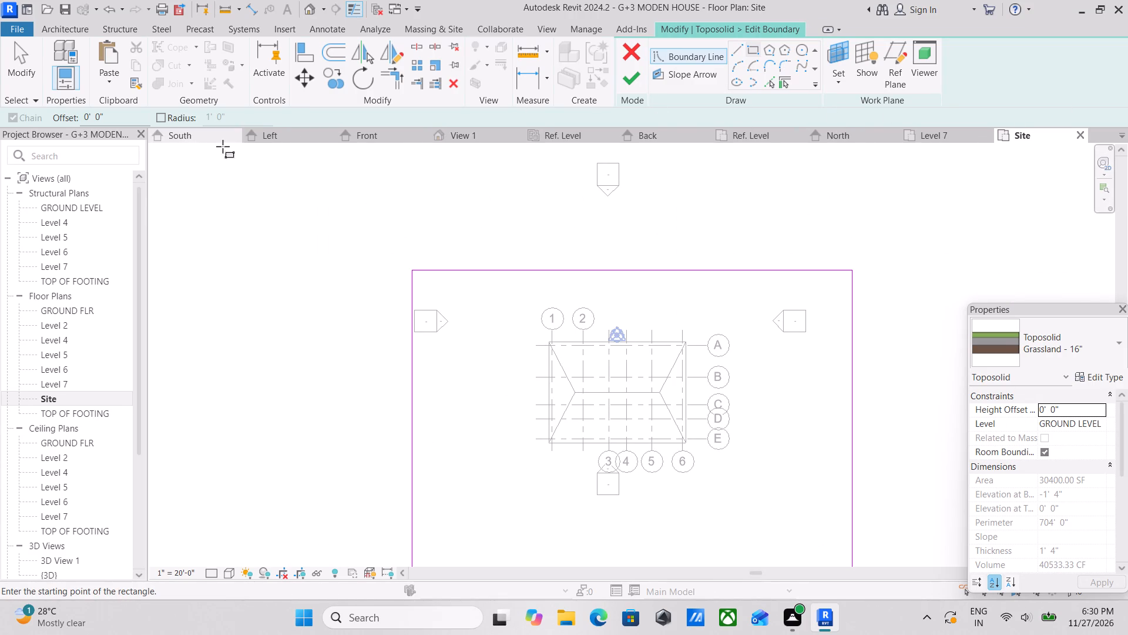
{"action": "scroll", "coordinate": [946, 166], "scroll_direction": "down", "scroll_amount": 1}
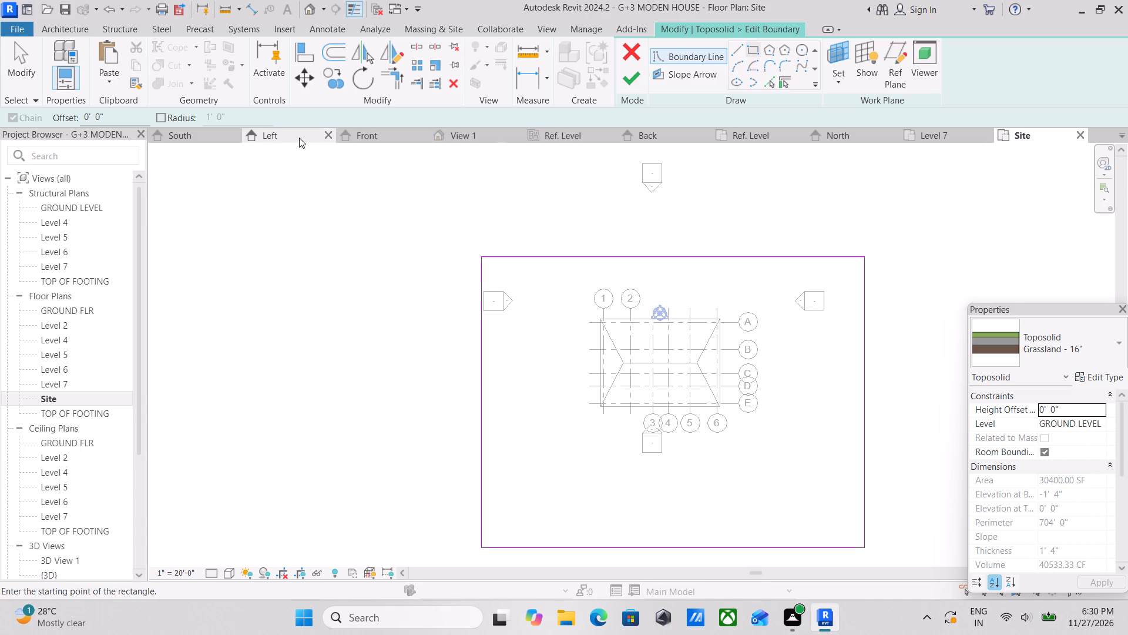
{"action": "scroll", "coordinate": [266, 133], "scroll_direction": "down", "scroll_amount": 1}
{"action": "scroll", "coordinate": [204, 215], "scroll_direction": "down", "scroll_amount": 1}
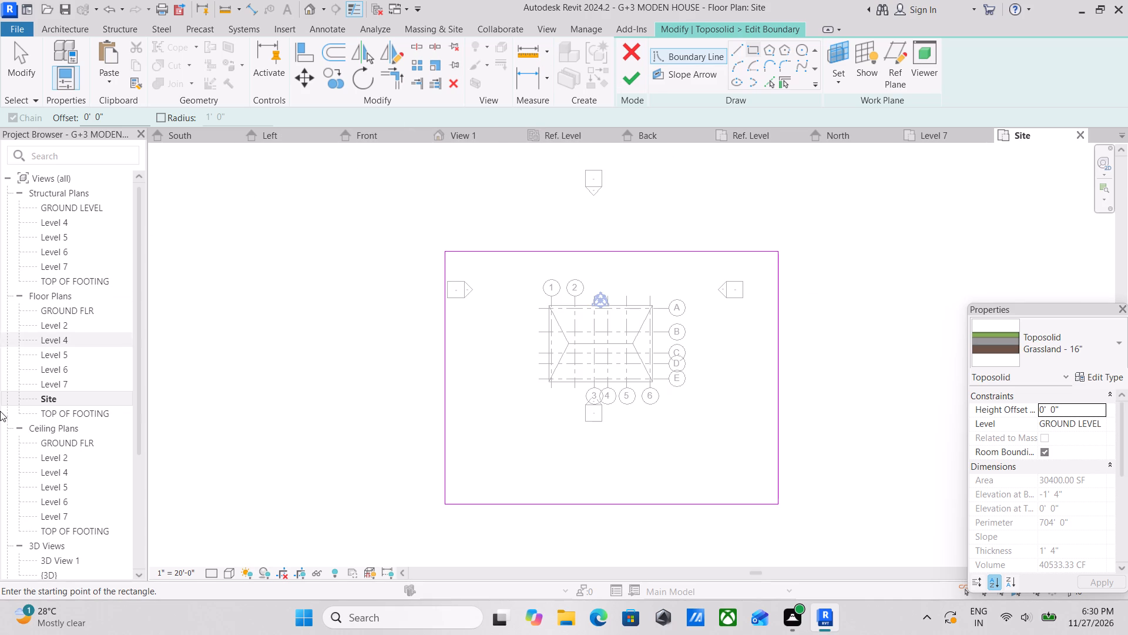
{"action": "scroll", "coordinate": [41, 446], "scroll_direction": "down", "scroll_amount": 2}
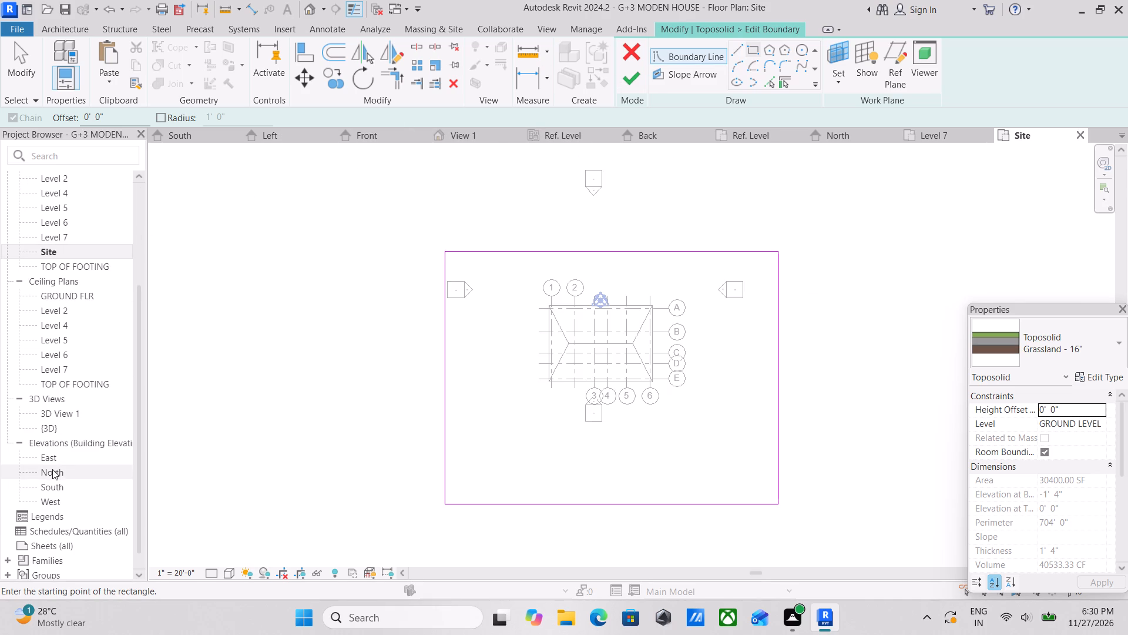
In the 3D view, sketch an inner rectangular boundary from the house's back-right base corner, about 43'-10" by 53'-6".
{"action": "double_click", "coordinate": [47, 428]}
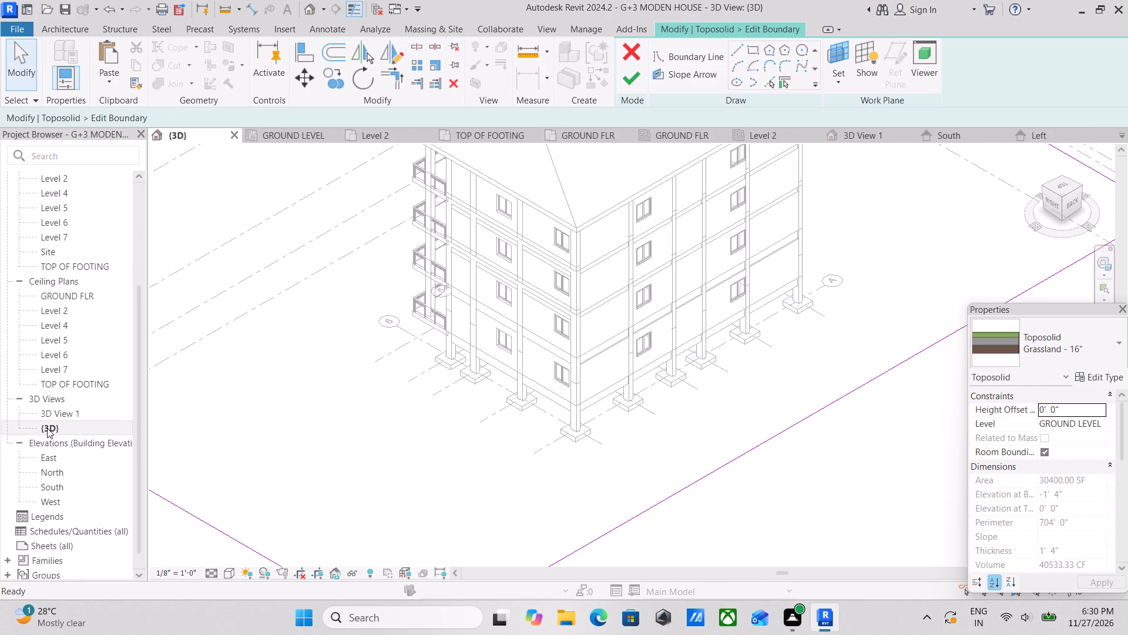
{"action": "scroll", "coordinate": [519, 453], "scroll_direction": "up", "scroll_amount": 3}
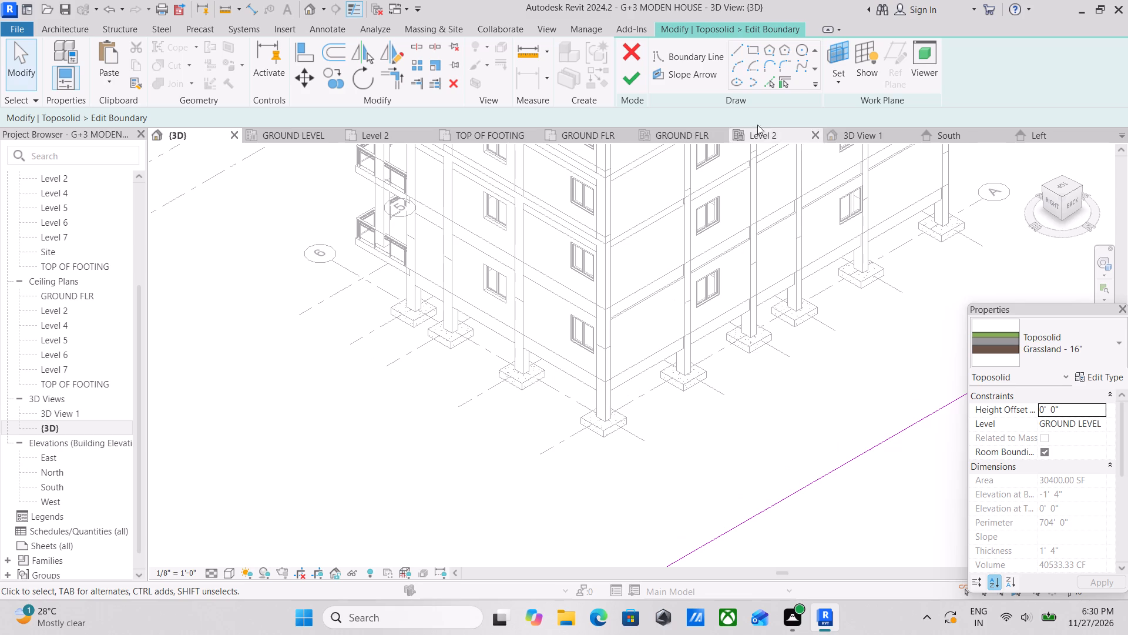
{"action": "left_click", "coordinate": [751, 51]}
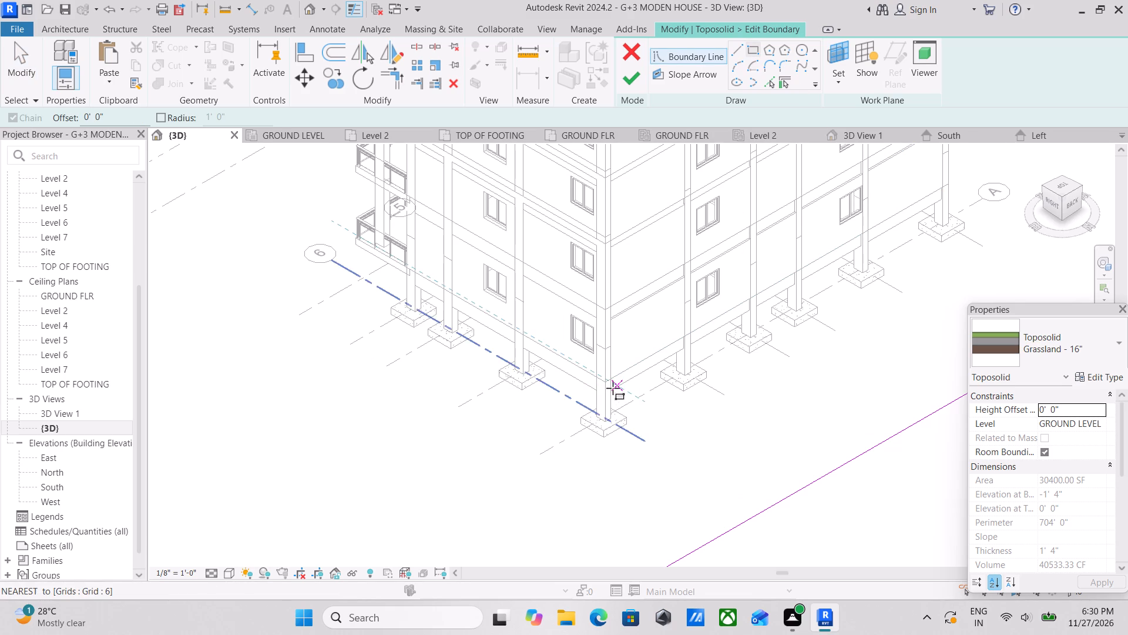
{"action": "scroll", "coordinate": [613, 388], "scroll_direction": "up", "scroll_amount": 8}
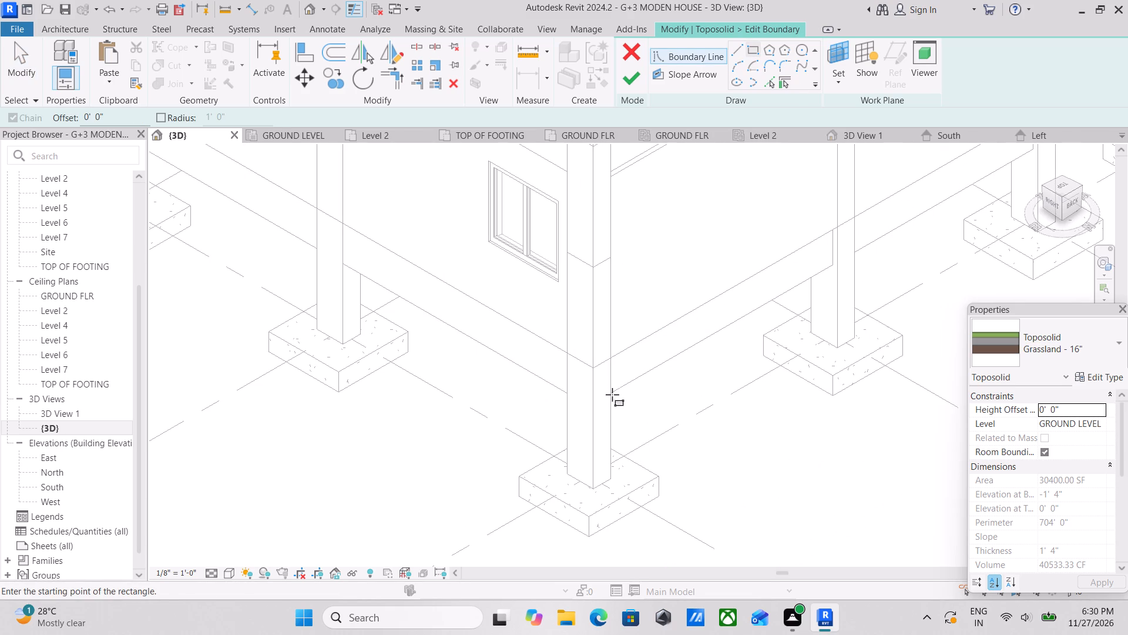
{"action": "left_click", "coordinate": [595, 366]}
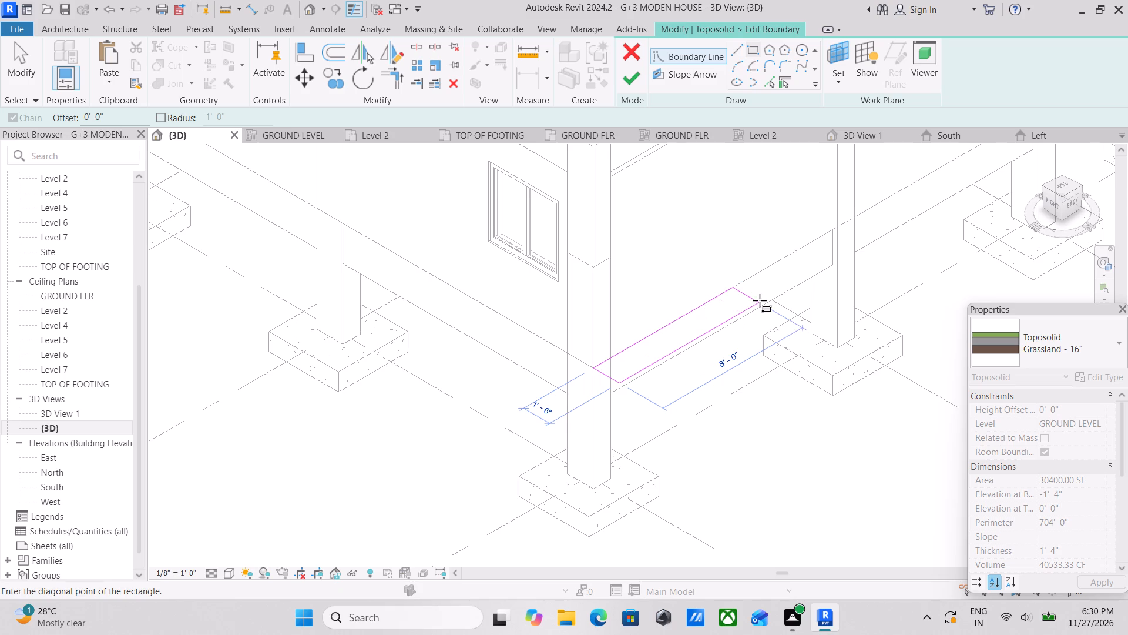
{"action": "middle_click_drag", "start_coordinate": [760, 300], "coordinate": [601, 405]}
{"action": "middle_click_drag", "start_coordinate": [539, 195], "coordinate": [669, 497]}
{"action": "scroll", "coordinate": [669, 497], "scroll_direction": "up", "scroll_amount": 1}
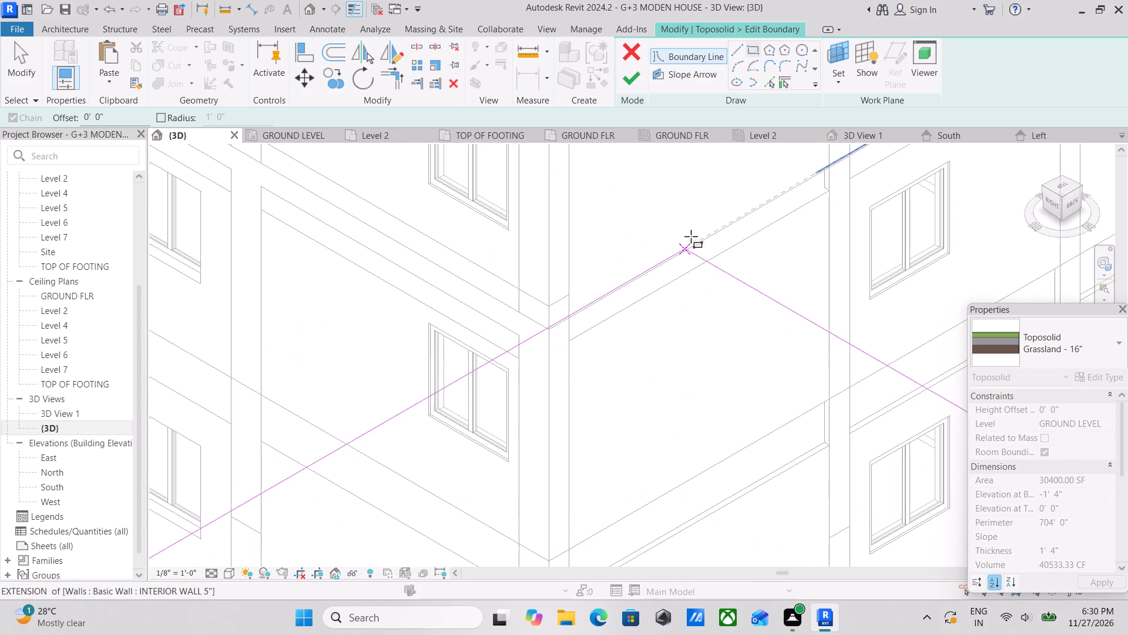
{"action": "scroll", "coordinate": [691, 233], "scroll_direction": "down", "scroll_amount": 3}
{"action": "middle_click_drag", "start_coordinate": [691, 233], "coordinate": [703, 430]}
{"action": "scroll", "coordinate": [699, 249], "scroll_direction": "down", "scroll_amount": 7}
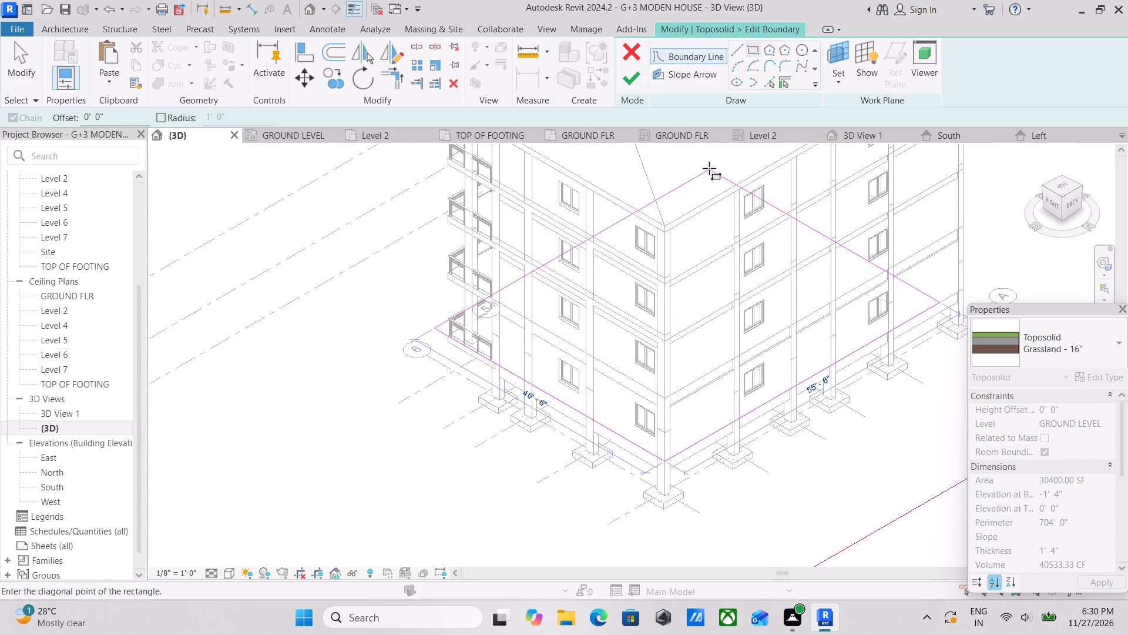
{"action": "scroll", "coordinate": [709, 168], "scroll_direction": "up", "scroll_amount": 3}
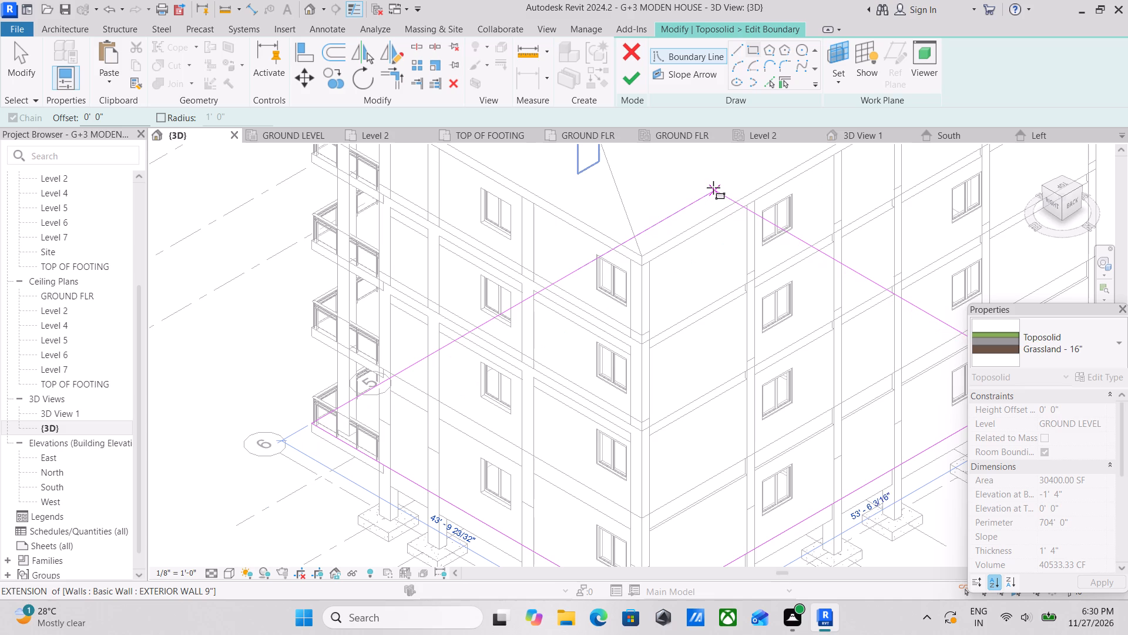
{"action": "left_click", "coordinate": [716, 186]}
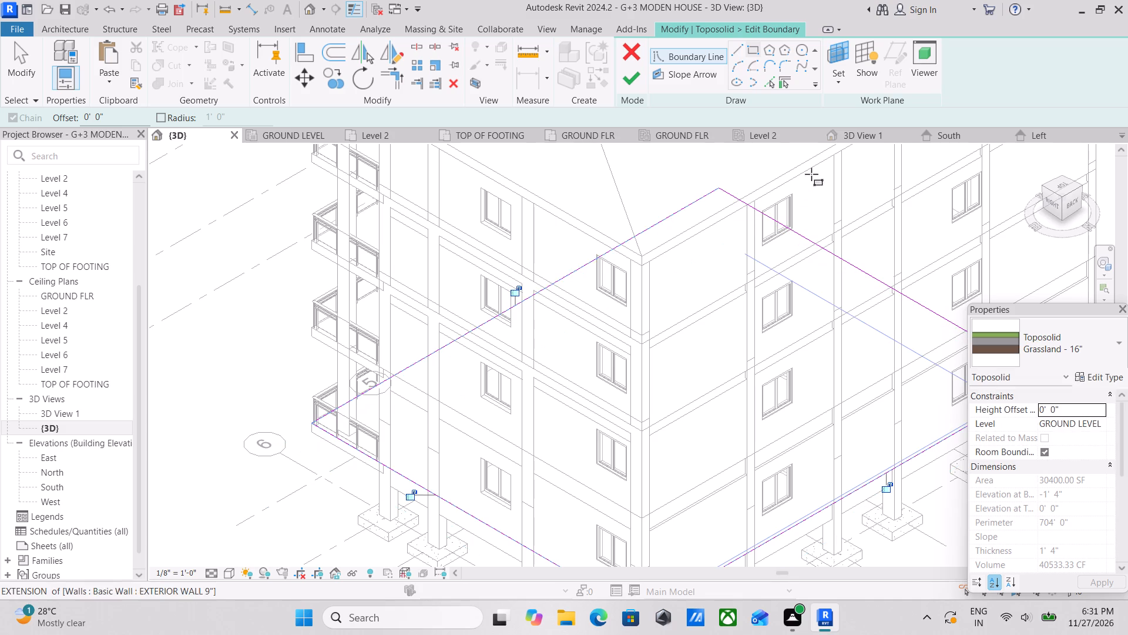
Check the inner rectangular boundary against the house's base at the back-left corner and end the rectangle sketching.
{"action": "scroll", "coordinate": [810, 205], "scroll_direction": "down", "scroll_amount": 1}
{"action": "middle_click_drag", "start_coordinate": [798, 205], "coordinate": [548, 111]}
{"action": "middle_click_drag", "start_coordinate": [719, 208], "coordinate": [610, 252]}
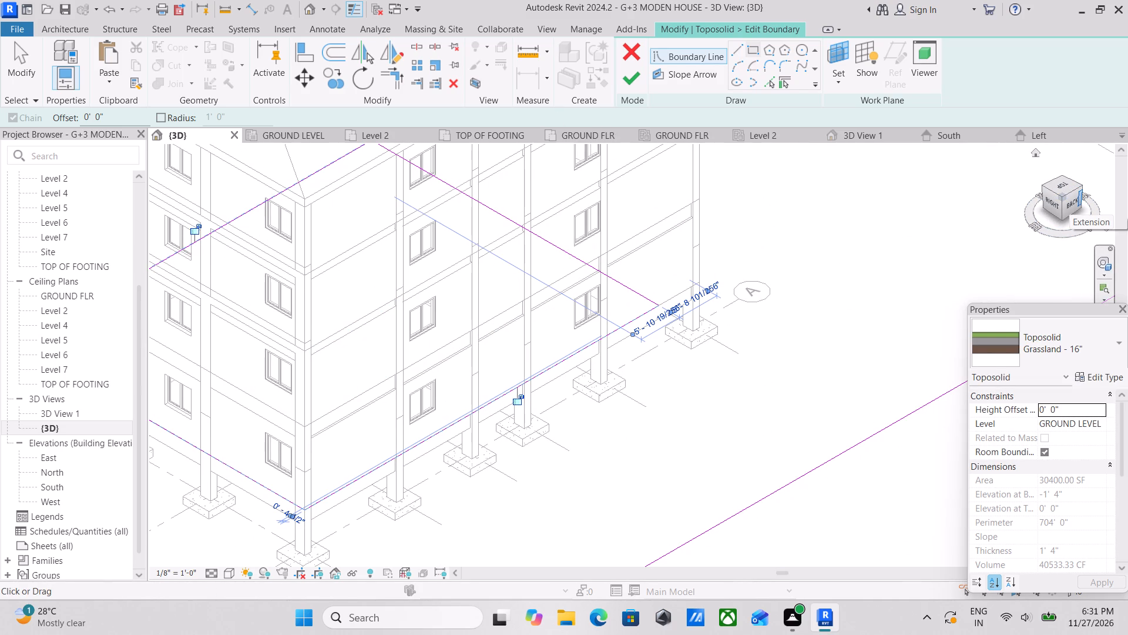
{"action": "left_click", "coordinate": [1083, 184]}
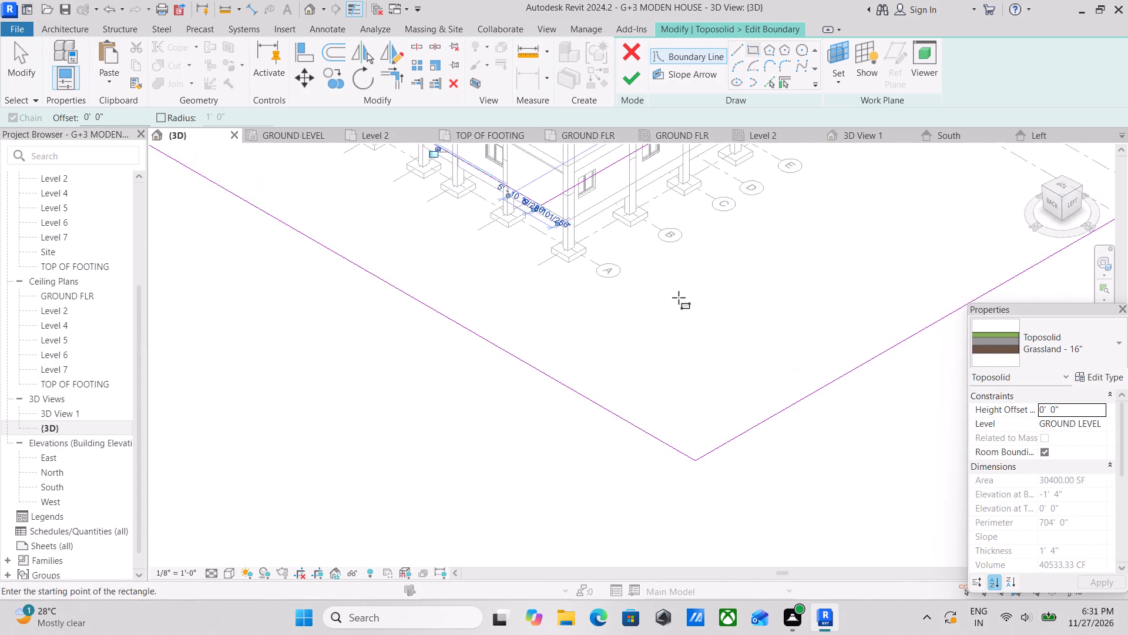
{"action": "middle_click_drag", "start_coordinate": [662, 312], "coordinate": [516, 393]}
{"action": "middle_click_drag", "start_coordinate": [749, 275], "coordinate": [707, 283]}
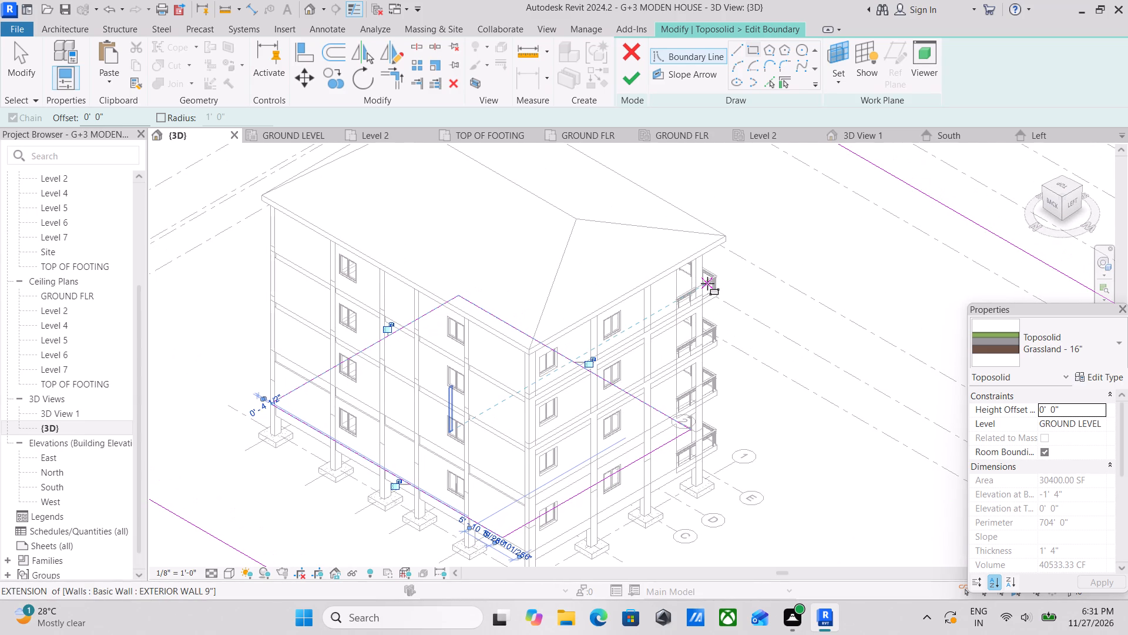
{"action": "key", "text": "Escape"}
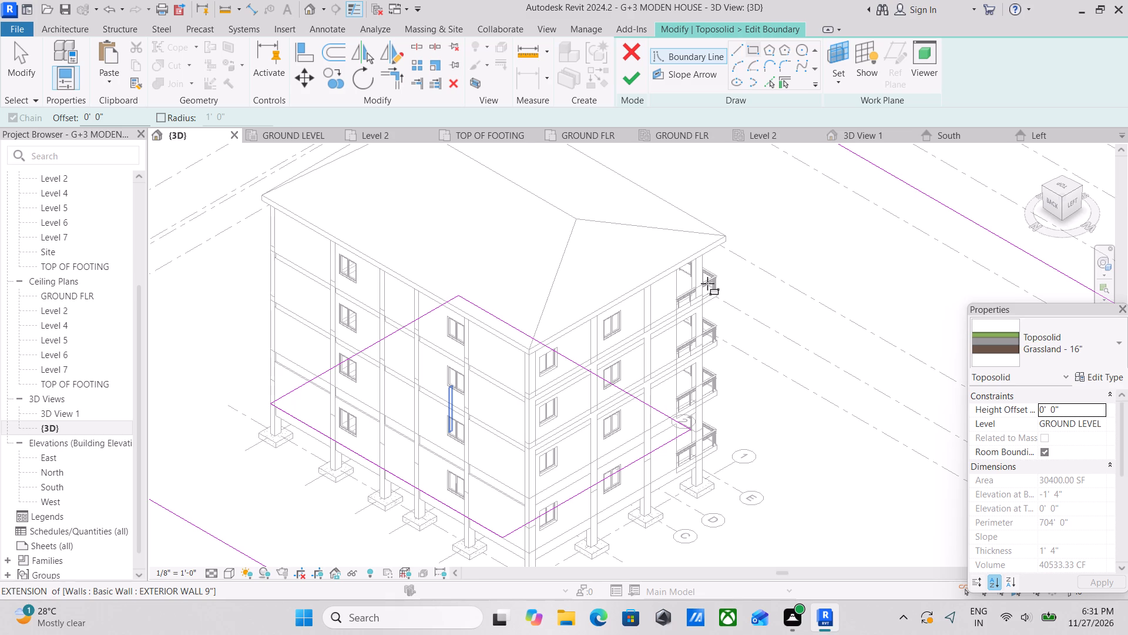
{"action": "scroll", "coordinate": [649, 388], "scroll_direction": "up", "scroll_amount": 3}
{"action": "middle_click_drag", "start_coordinate": [636, 417], "coordinate": [605, 347]}
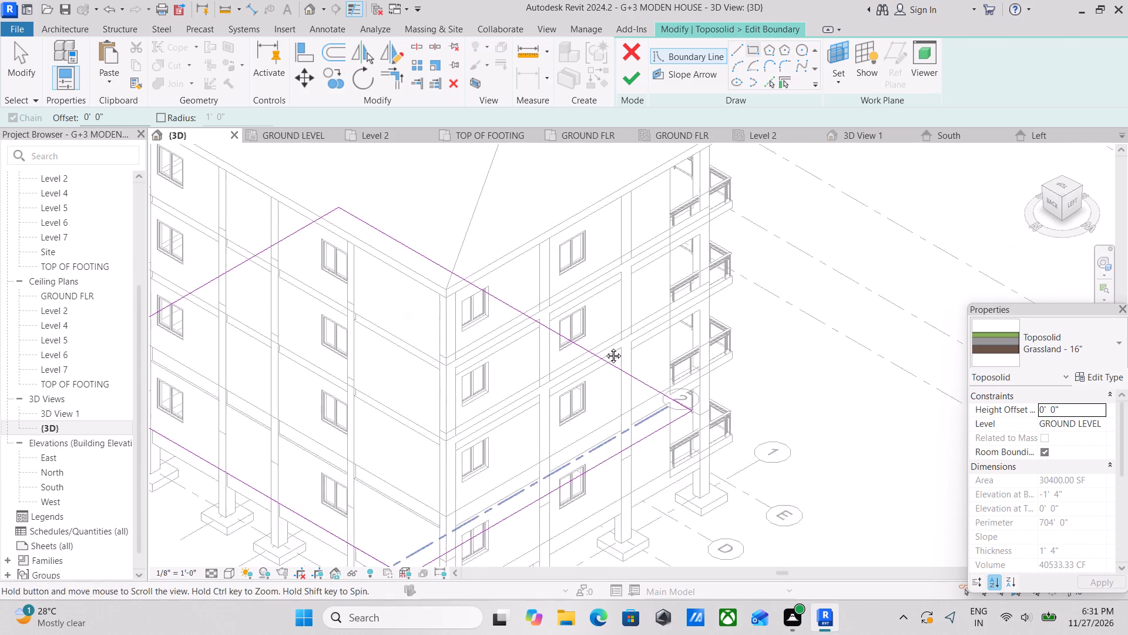
{"action": "middle_click_drag", "start_coordinate": [605, 347], "coordinate": [585, 246]}
{"action": "scroll", "coordinate": [482, 380], "scroll_direction": "up", "scroll_amount": 4}
{"action": "middle_click_drag", "start_coordinate": [465, 390], "coordinate": [495, 324]}
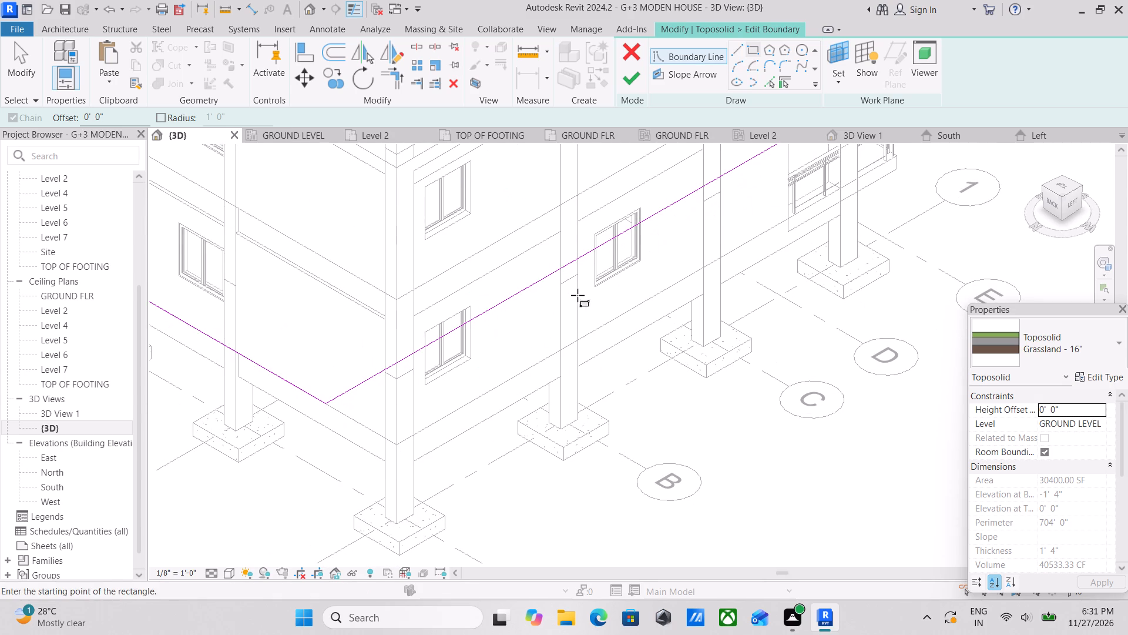
{"action": "middle_click_drag", "start_coordinate": [535, 422], "coordinate": [620, 317]}
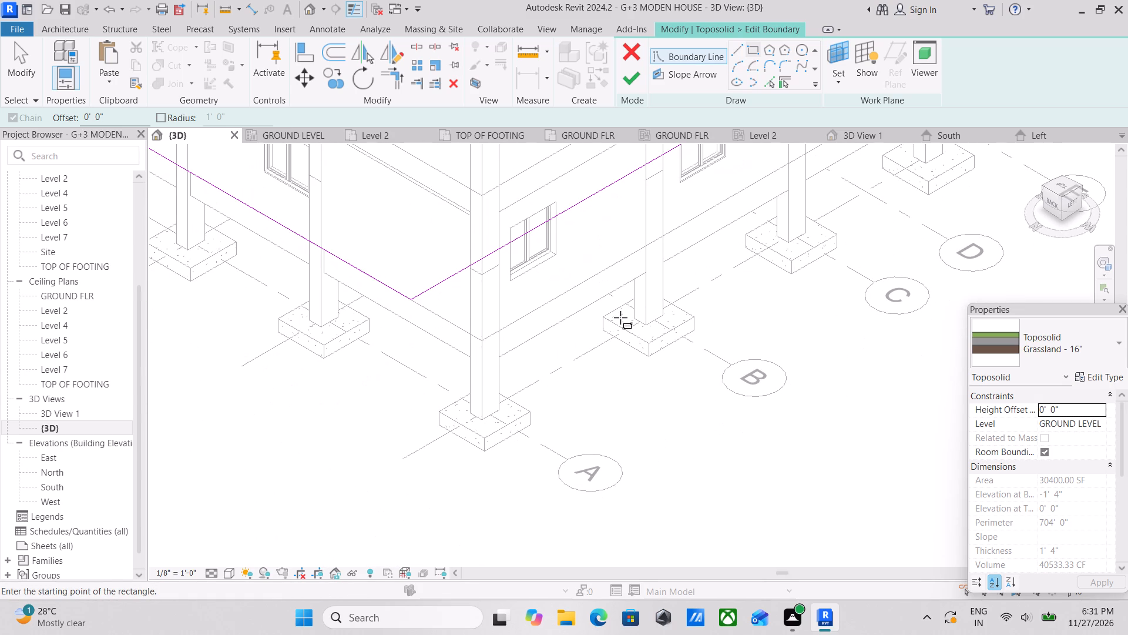
{"action": "key", "text": "Escape"}
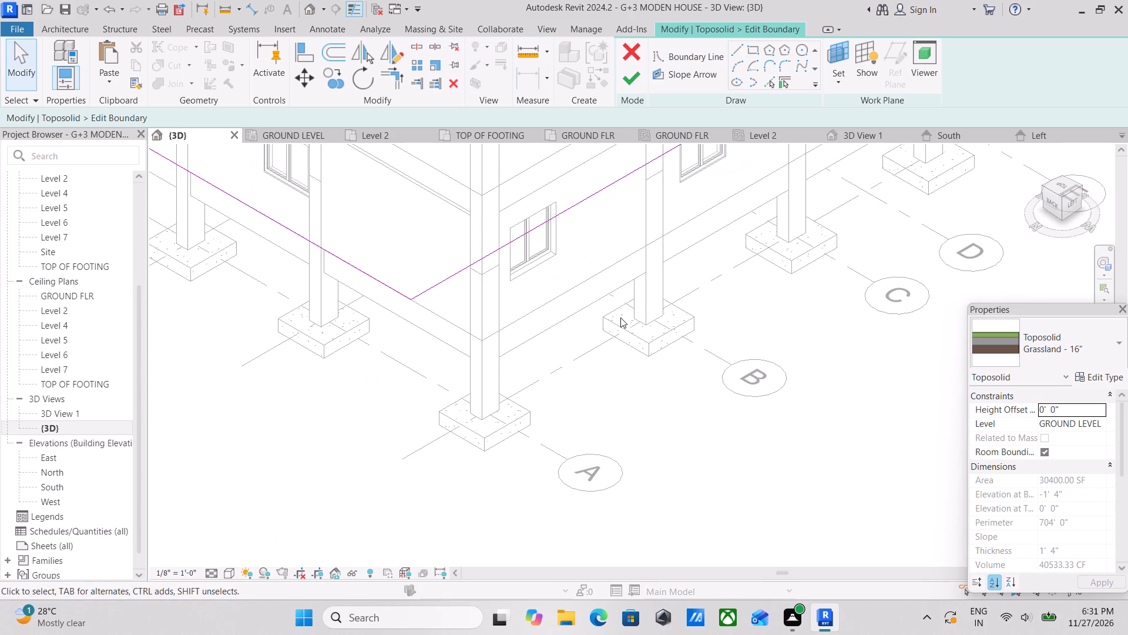
Move the inner boundary's left-side line from its back endpoint to the house's back-left base corner.
{"action": "left_click", "coordinate": [625, 177]}
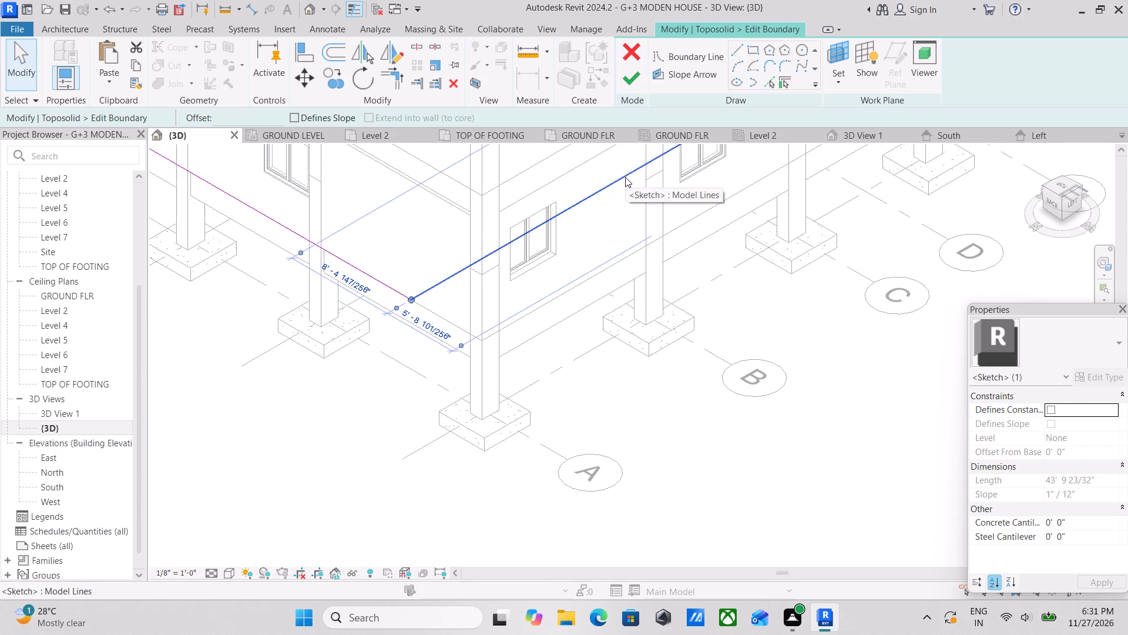
{"action": "key", "text": "Down"}
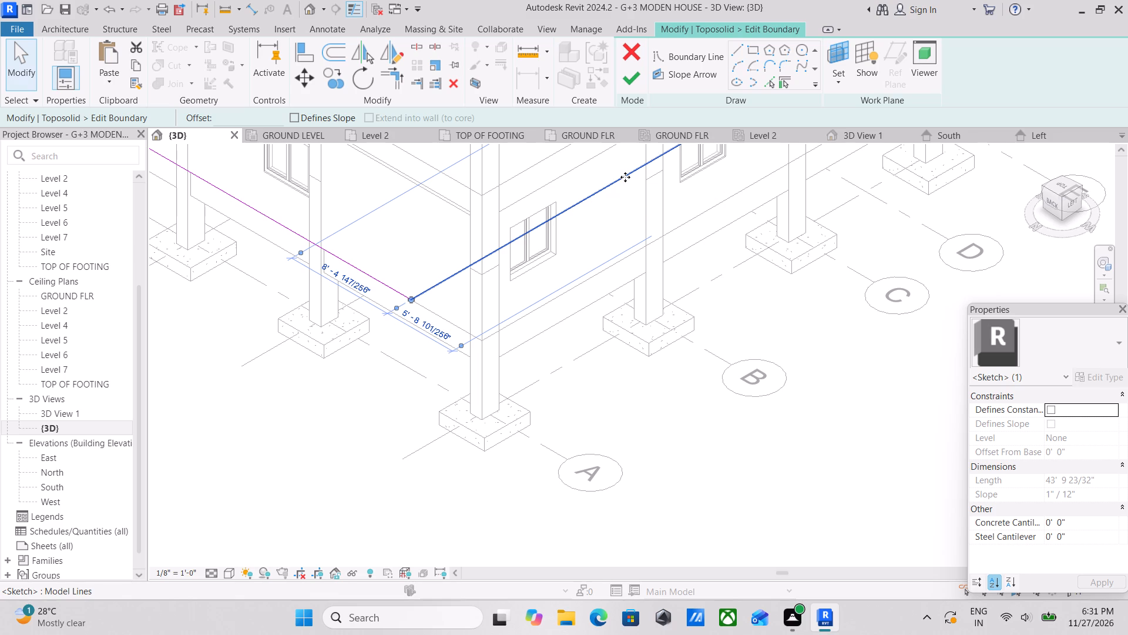
{"action": "key", "text": "Down"}
{"action": "key", "text": "Down"}
{"action": "key", "text": "Down"}
{"action": "key", "text": "Down"}
{"action": "key", "text": "Down"}
{"action": "key", "text": "Down"}
{"action": "key", "text": "Down"}
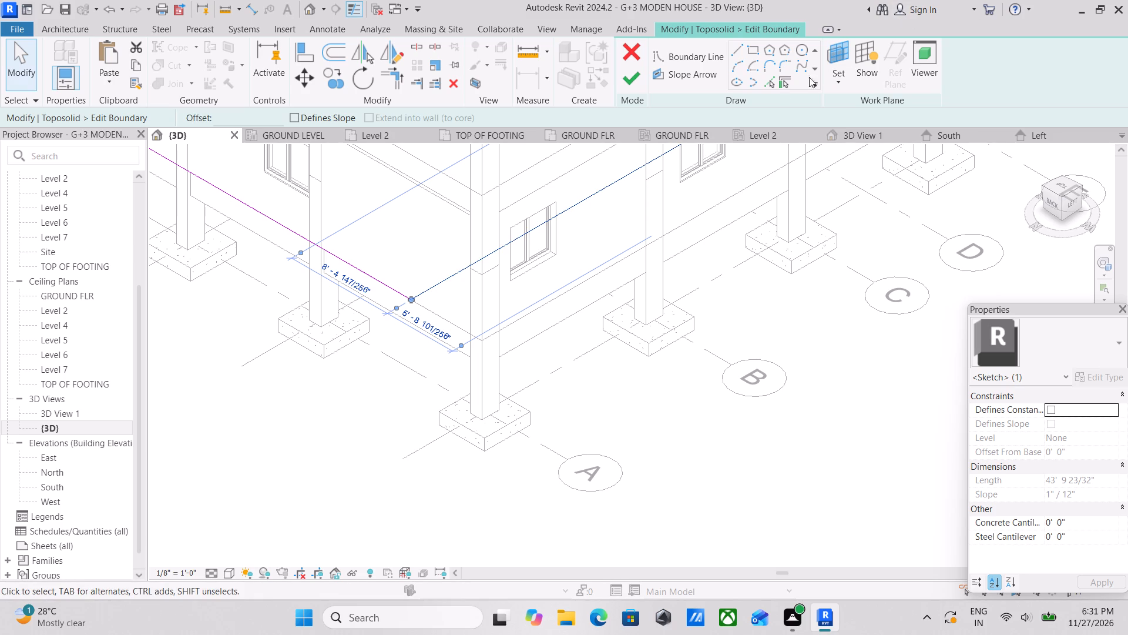
{"action": "left_click", "coordinate": [305, 88]}
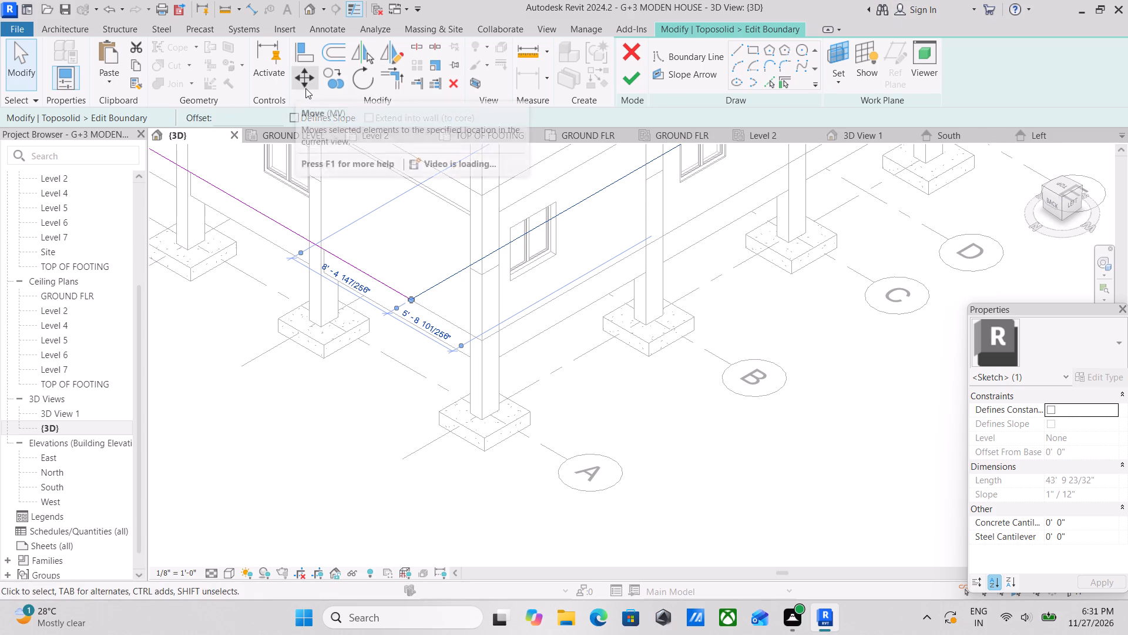
{"action": "left_click", "coordinate": [411, 301]}
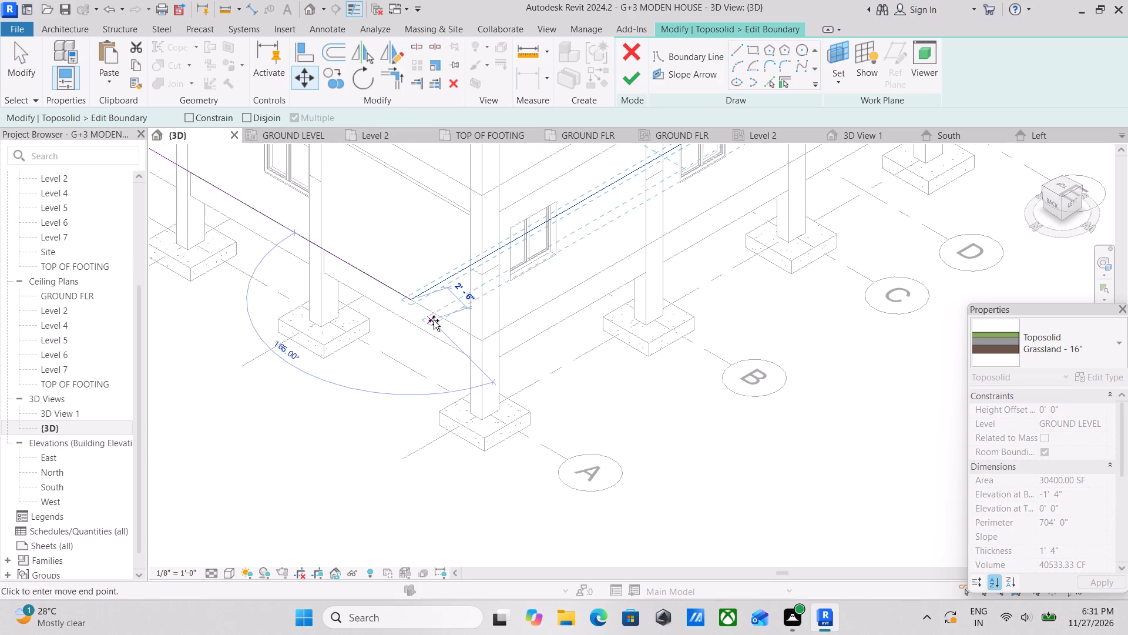
{"action": "left_click", "coordinate": [485, 339]}
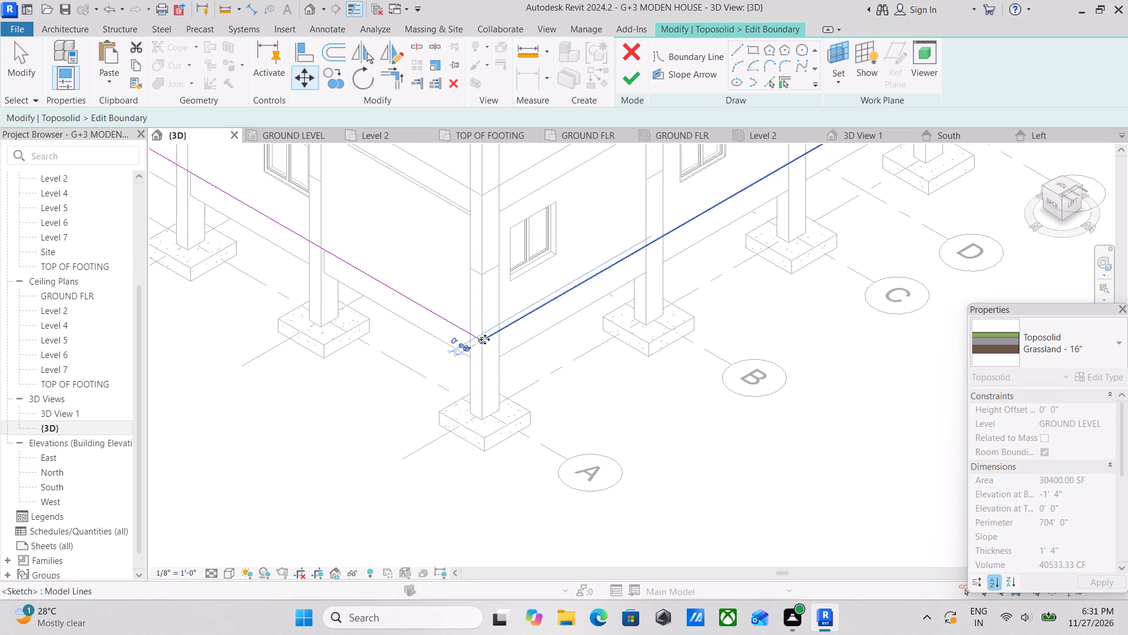
Examine the inner boundary along the house's left and front sides, including the balcony edges and front-right corner.
{"action": "scroll", "coordinate": [550, 345], "scroll_direction": "down", "scroll_amount": 2}
{"action": "middle_click_drag", "start_coordinate": [552, 345], "coordinate": [430, 391]}
{"action": "middle_click_drag", "start_coordinate": [630, 310], "coordinate": [526, 402]}
{"action": "middle_click_drag", "start_coordinate": [657, 329], "coordinate": [634, 364]}
{"action": "scroll", "coordinate": [717, 253], "scroll_direction": "down", "scroll_amount": 2}
{"action": "middle_click_drag", "start_coordinate": [717, 252], "coordinate": [660, 355]}
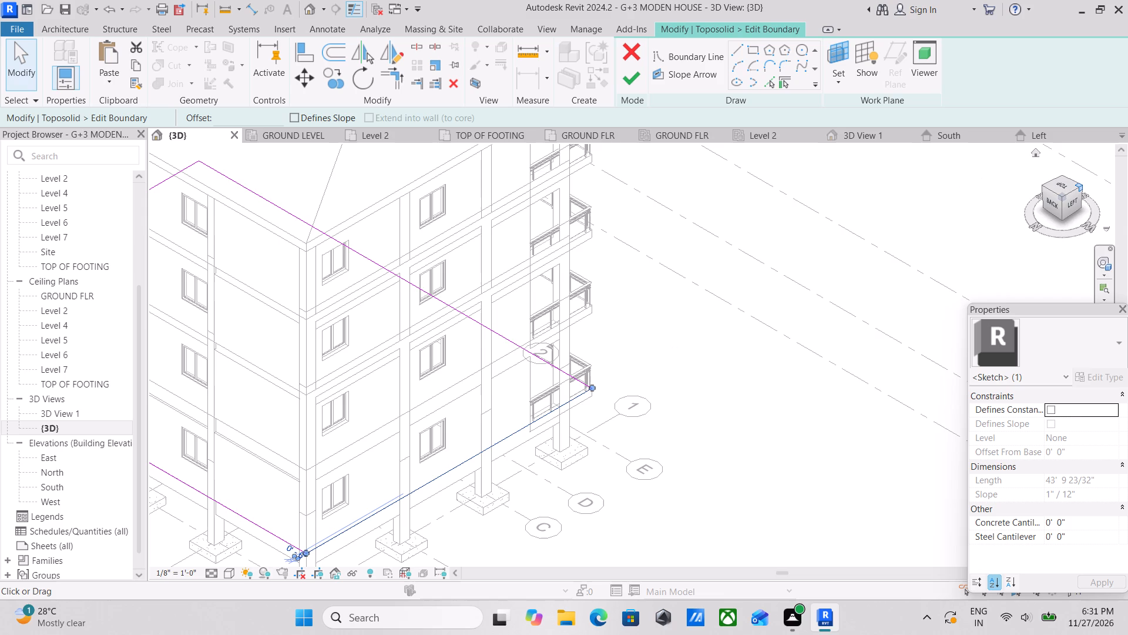
{"action": "left_click", "coordinate": [1083, 188]}
{"action": "middle_click_drag", "start_coordinate": [772, 247], "coordinate": [610, 245]}
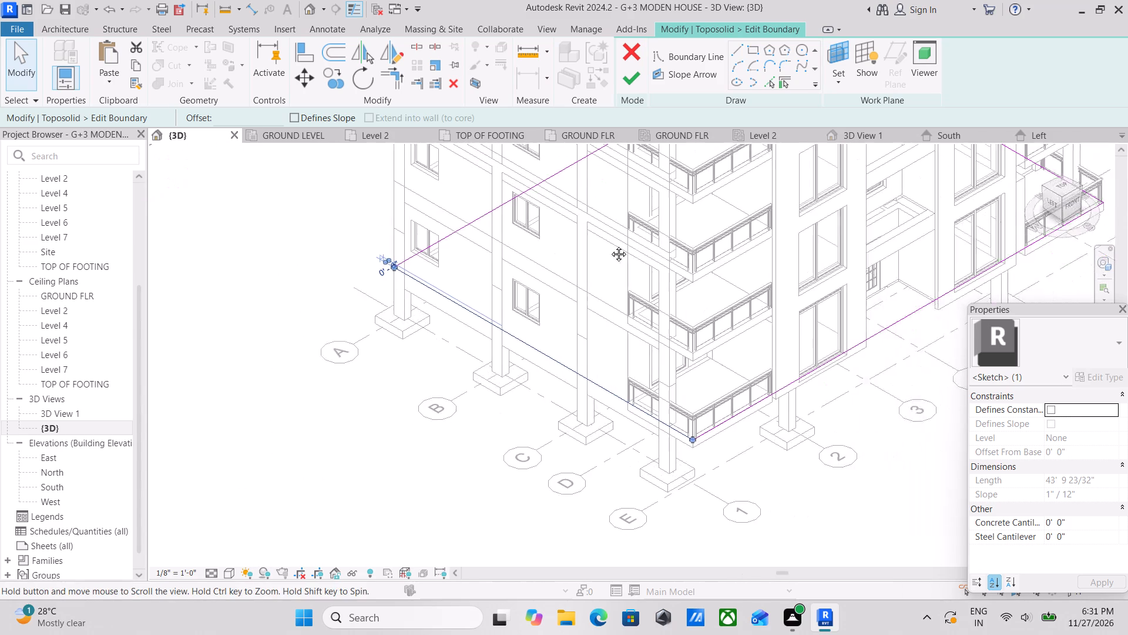
{"action": "middle_click_drag", "start_coordinate": [610, 245], "coordinate": [571, 244]}
{"action": "scroll", "coordinate": [774, 316], "scroll_direction": "up", "scroll_amount": 2}
{"action": "middle_click_drag", "start_coordinate": [824, 315], "coordinate": [595, 340]}
{"action": "middle_click_drag", "start_coordinate": [746, 299], "coordinate": [640, 373]}
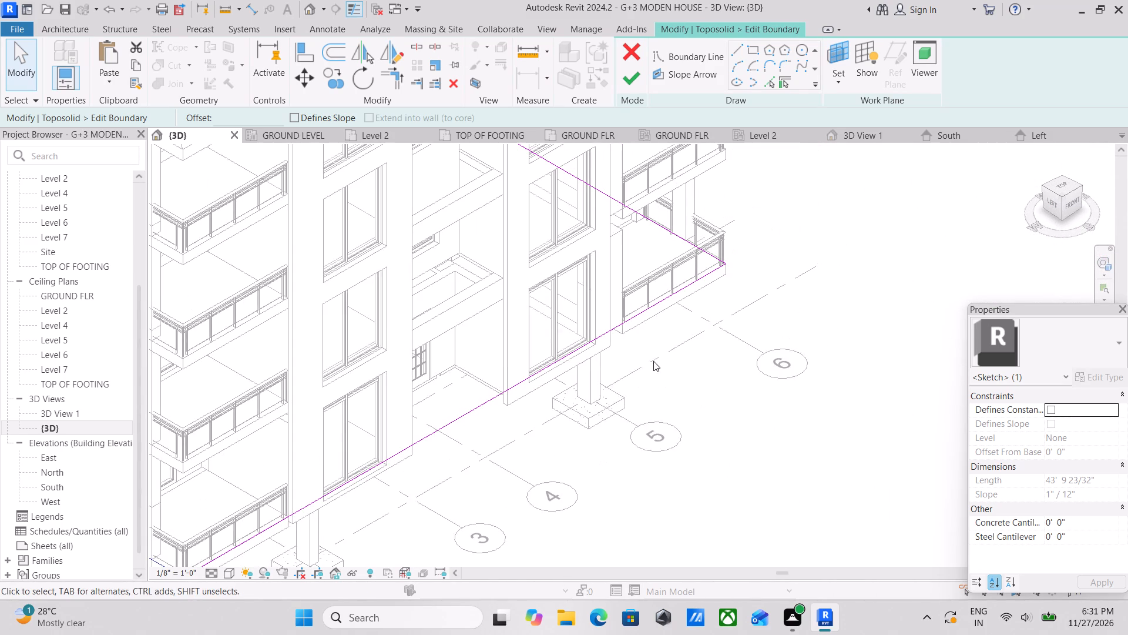
{"action": "scroll", "coordinate": [736, 280], "scroll_direction": "up", "scroll_amount": 8}
{"action": "scroll", "coordinate": [707, 255], "scroll_direction": "down", "scroll_amount": 3}
{"action": "middle_click_drag", "start_coordinate": [681, 265], "coordinate": [801, 206]}
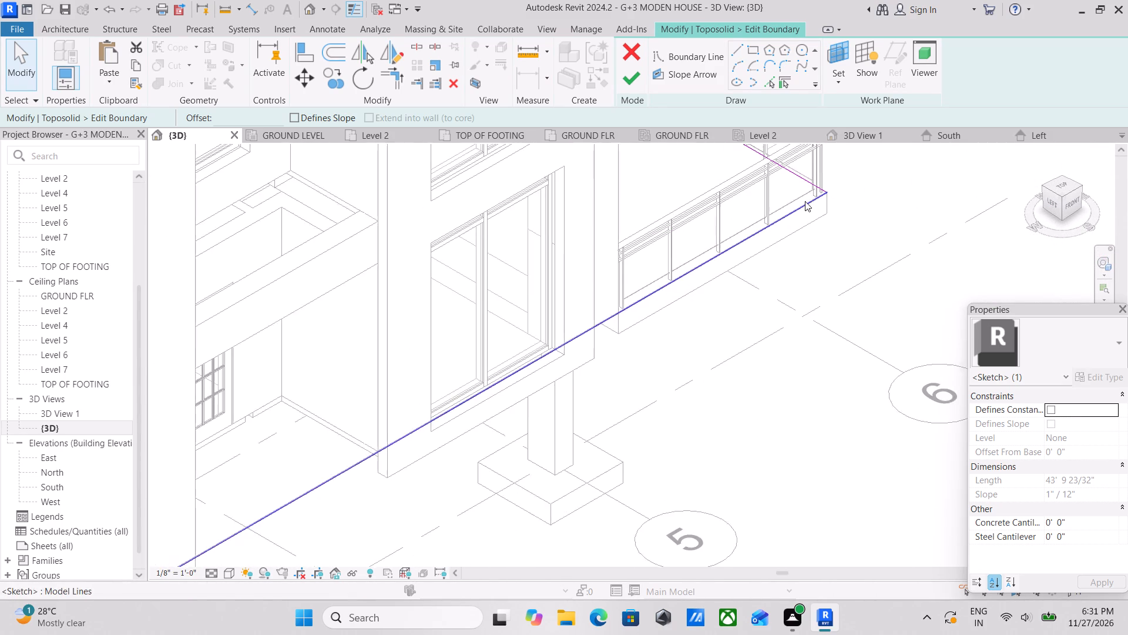
{"action": "scroll", "coordinate": [696, 236], "scroll_direction": "down", "scroll_amount": 1}
{"action": "middle_click_drag", "start_coordinate": [696, 236], "coordinate": [768, 222]}
{"action": "middle_click_drag", "start_coordinate": [629, 276], "coordinate": [736, 252]}
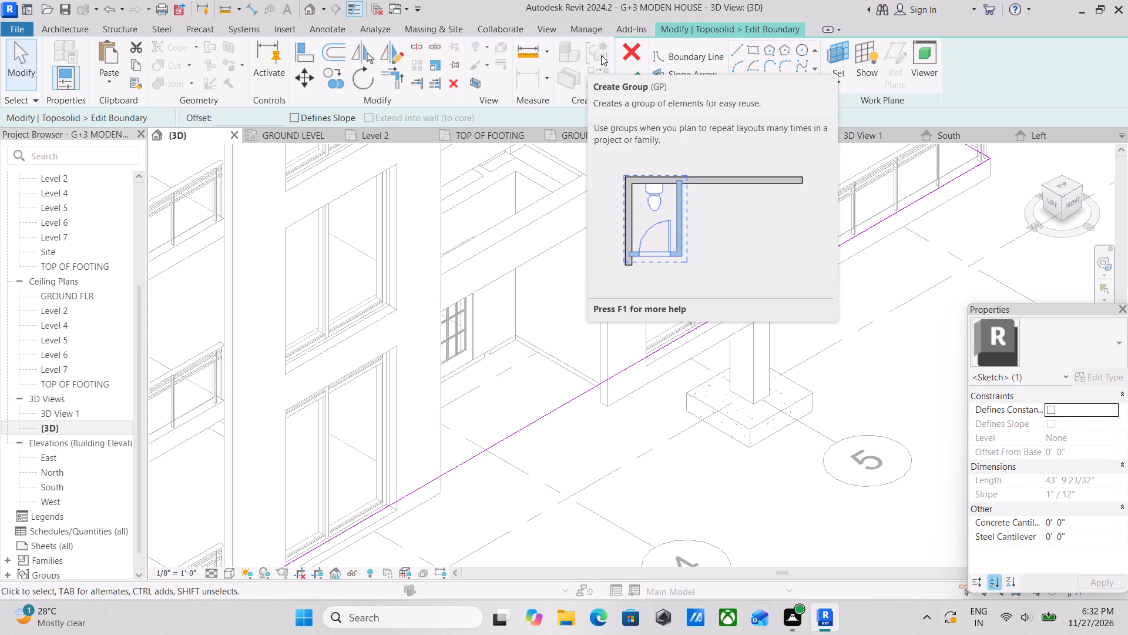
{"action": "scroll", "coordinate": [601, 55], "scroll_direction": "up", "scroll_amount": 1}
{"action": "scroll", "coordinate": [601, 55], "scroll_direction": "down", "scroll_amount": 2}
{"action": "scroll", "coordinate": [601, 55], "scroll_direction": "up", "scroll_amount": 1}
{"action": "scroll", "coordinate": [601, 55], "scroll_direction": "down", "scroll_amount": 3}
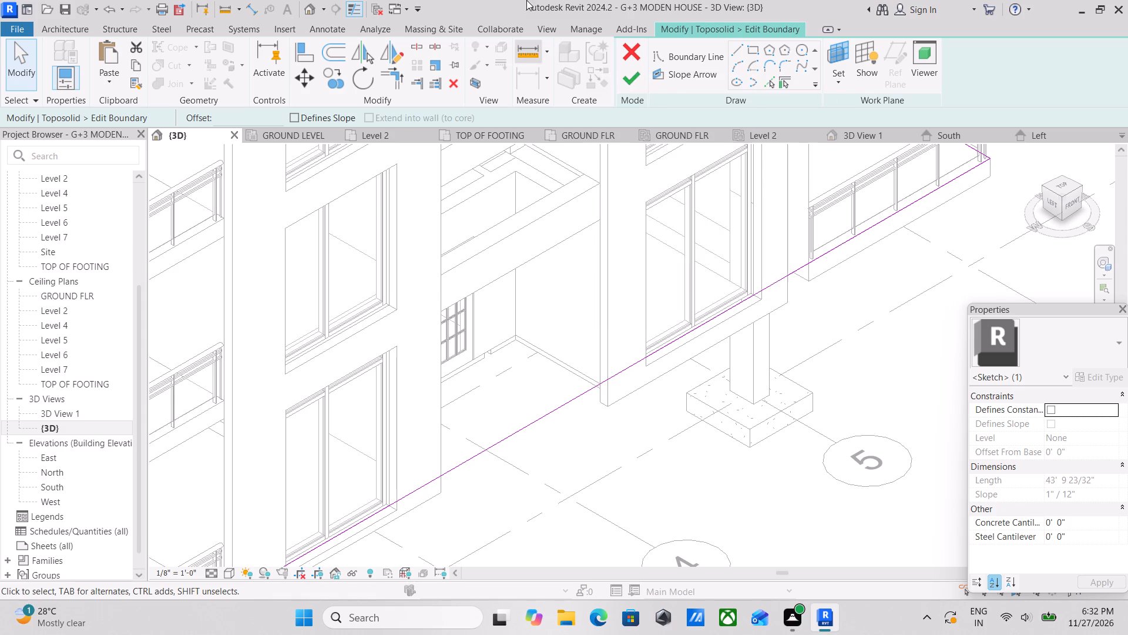
Finish the toposolid's boundary sketch with the inner footprint boundary.
{"action": "left_click", "coordinate": [628, 79]}
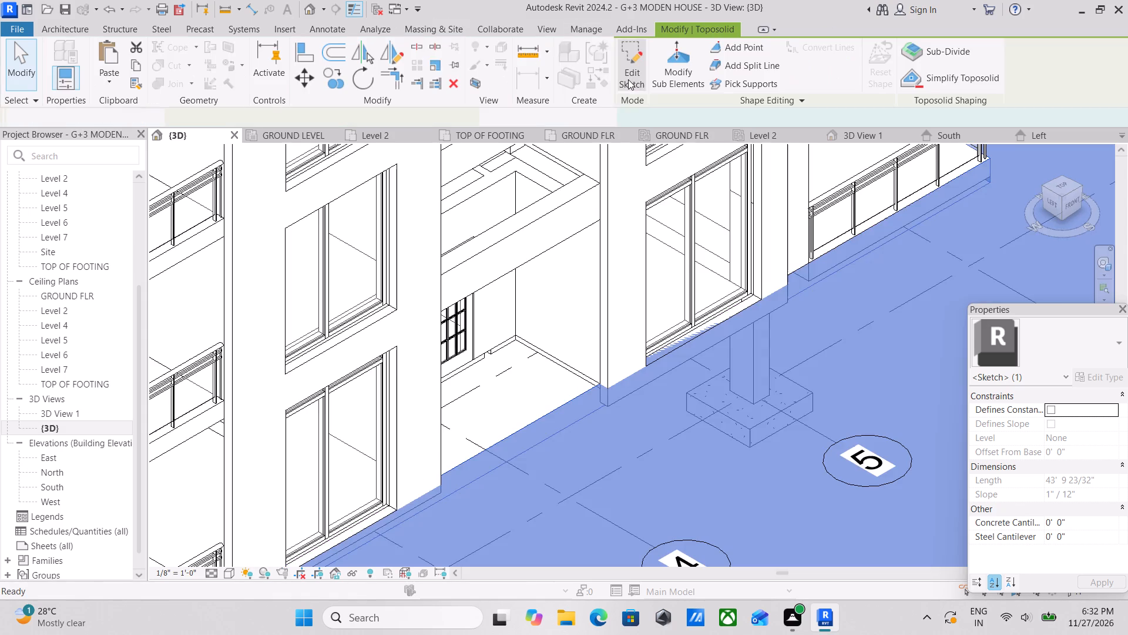
Inspect the edited toposolid around the house's base from the front-left and front-right, and deselect it.
{"action": "scroll", "coordinate": [670, 215], "scroll_direction": "down", "scroll_amount": 2}
{"action": "middle_click_drag", "start_coordinate": [670, 215], "coordinate": [721, 175]}
{"action": "scroll", "coordinate": [709, 210], "scroll_direction": "down", "scroll_amount": 3}
{"action": "middle_click_drag", "start_coordinate": [583, 246], "coordinate": [652, 200]}
{"action": "scroll", "coordinate": [617, 229], "scroll_direction": "down", "scroll_amount": 1}
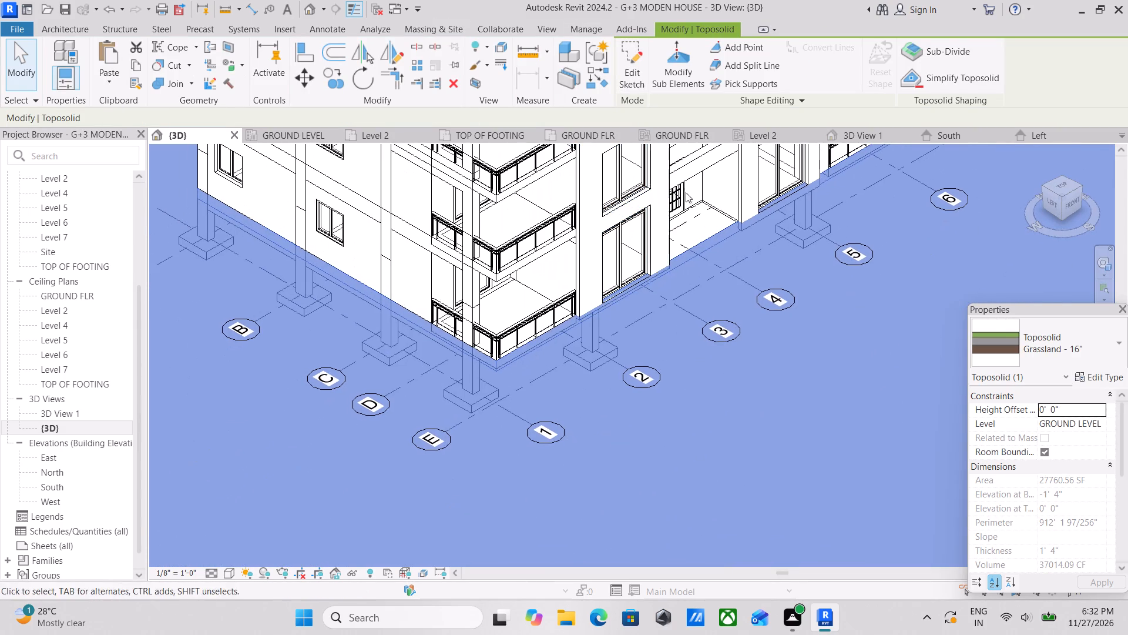
{"action": "left_click", "coordinate": [1086, 186]}
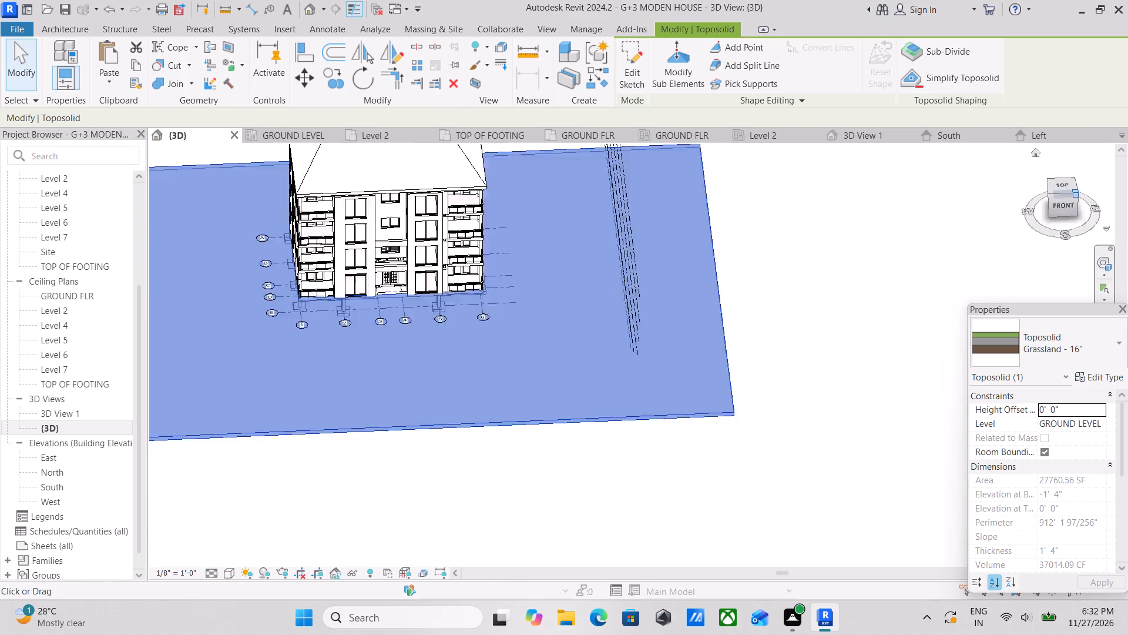
{"action": "scroll", "coordinate": [650, 302], "scroll_direction": "up", "scroll_amount": 3}
{"action": "middle_click_drag", "start_coordinate": [649, 305], "coordinate": [642, 249]}
{"action": "scroll", "coordinate": [684, 325], "scroll_direction": "up", "scroll_amount": 4}
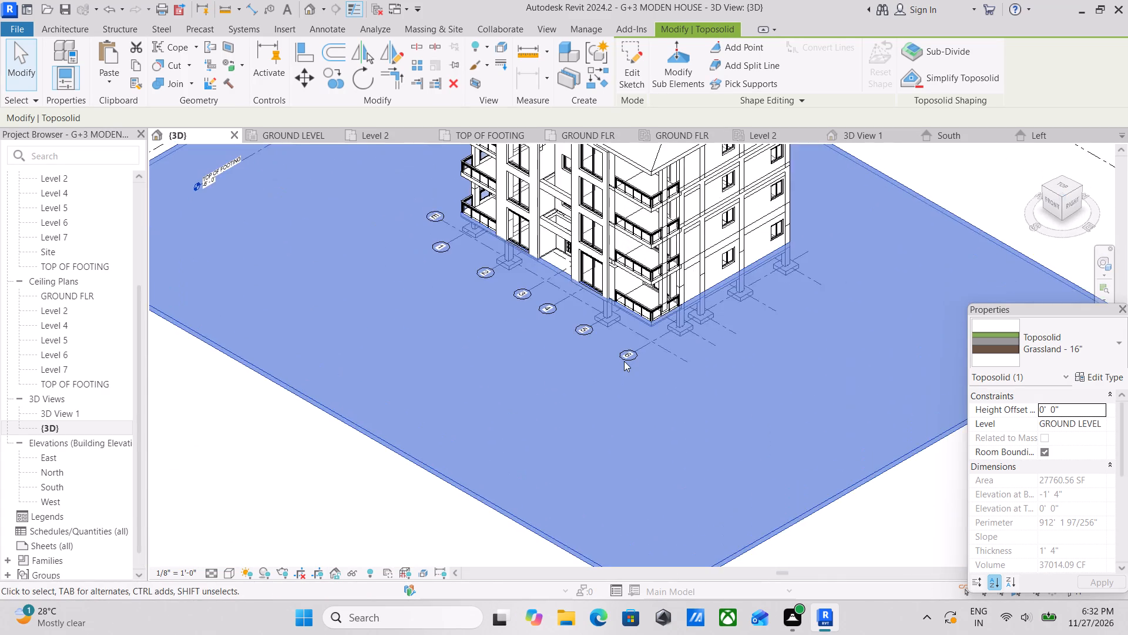
{"action": "scroll", "coordinate": [624, 361], "scroll_direction": "up", "scroll_amount": 3}
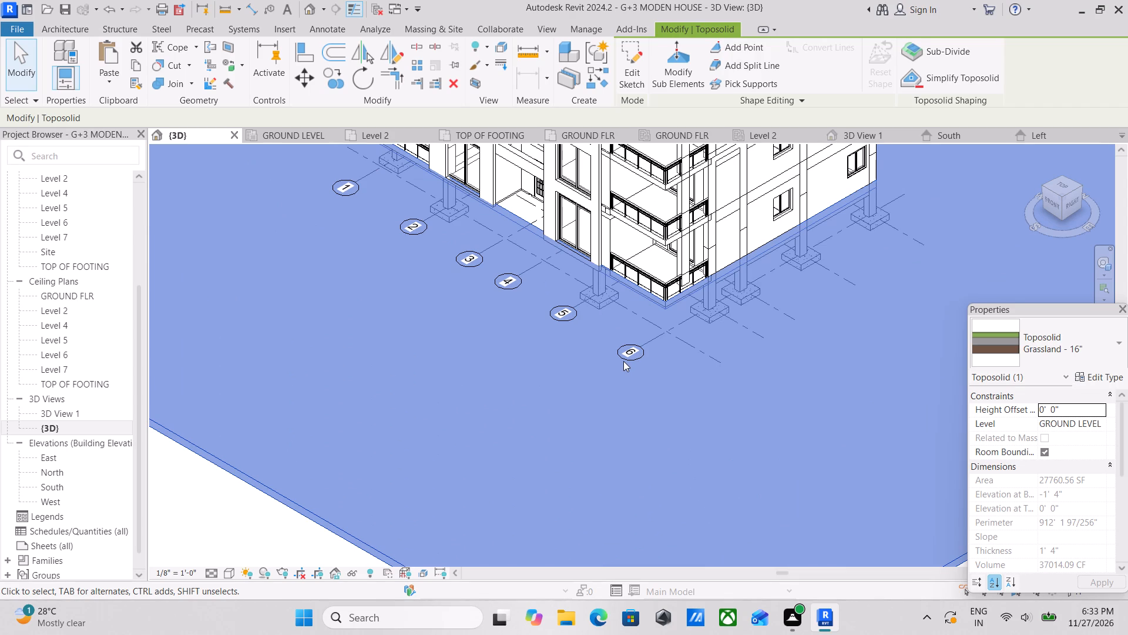
{"action": "scroll", "coordinate": [623, 361], "scroll_direction": "down", "scroll_amount": 3}
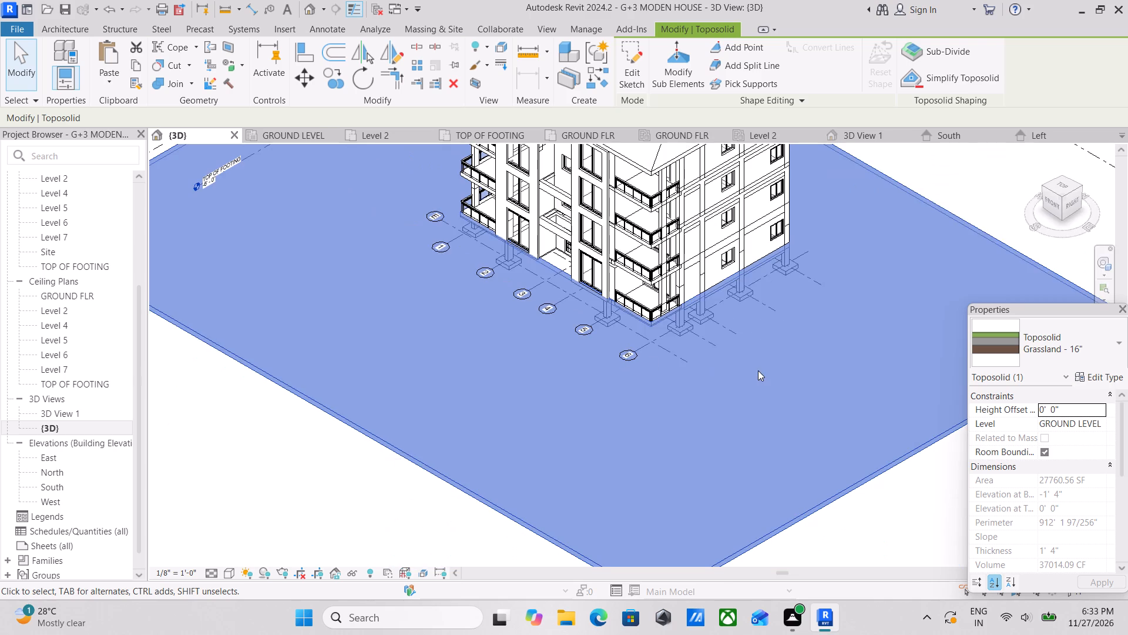
{"action": "middle_click_drag", "start_coordinate": [764, 370], "coordinate": [523, 441]}
{"action": "middle_click_drag", "start_coordinate": [697, 349], "coordinate": [928, 240]}
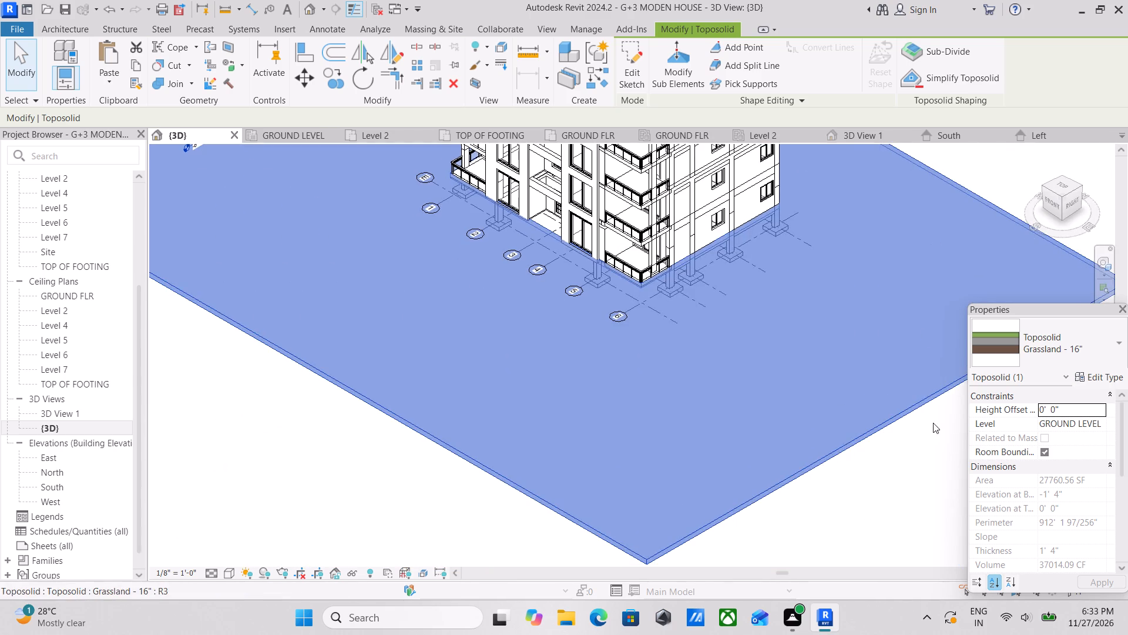
{"action": "left_click", "coordinate": [805, 482]}
Examine the ground-floor balcony and the house's base at the front-right corner against the toposolid.
{"action": "middle_click_drag", "start_coordinate": [684, 365], "coordinate": [692, 464]}
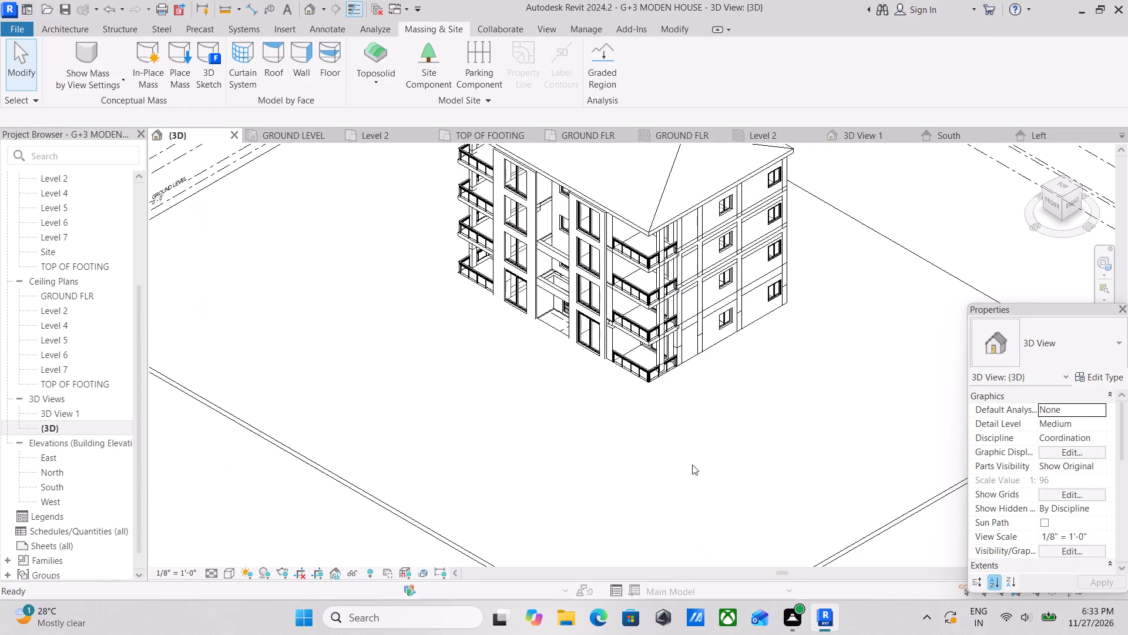
{"action": "scroll", "coordinate": [750, 387], "scroll_direction": "up", "scroll_amount": 4}
{"action": "scroll", "coordinate": [593, 374], "scroll_direction": "up", "scroll_amount": 9}
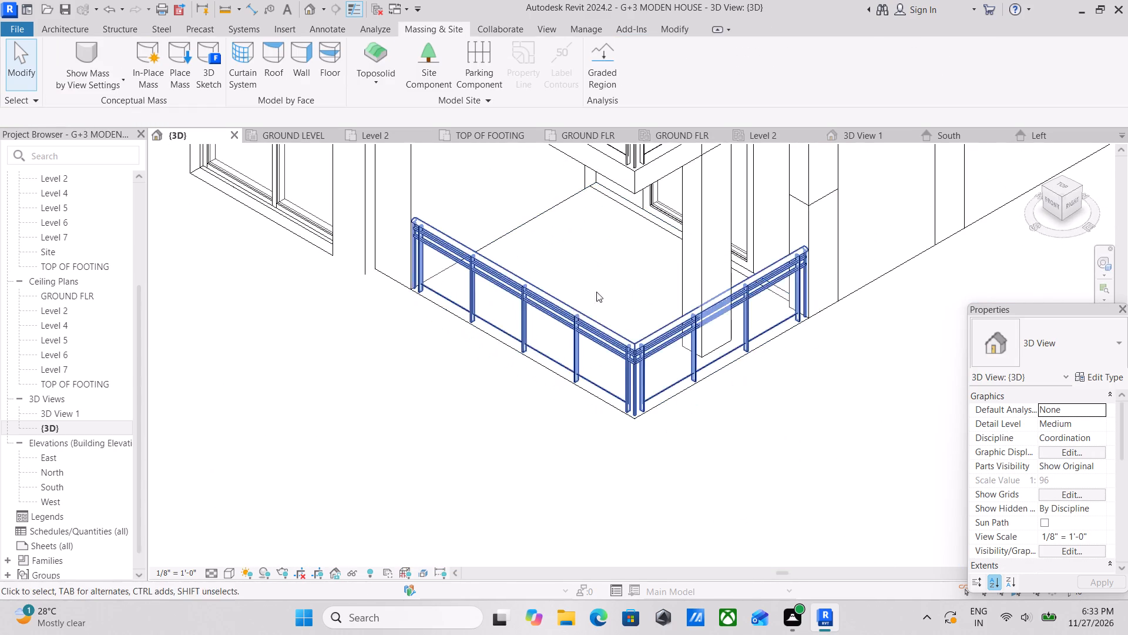
{"action": "scroll", "coordinate": [613, 279], "scroll_direction": "down", "scroll_amount": 2}
{"action": "middle_click_drag", "start_coordinate": [624, 276], "coordinate": [714, 237]}
{"action": "scroll", "coordinate": [714, 237], "scroll_direction": "down", "scroll_amount": 5}
{"action": "middle_click_drag", "start_coordinate": [714, 237], "coordinate": [719, 265]}
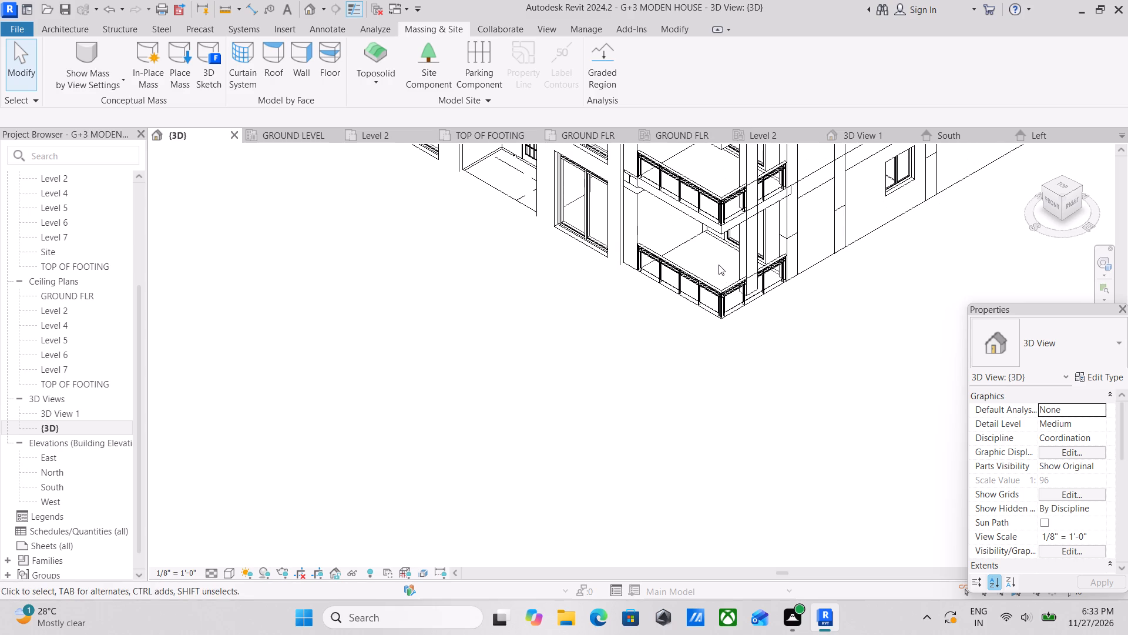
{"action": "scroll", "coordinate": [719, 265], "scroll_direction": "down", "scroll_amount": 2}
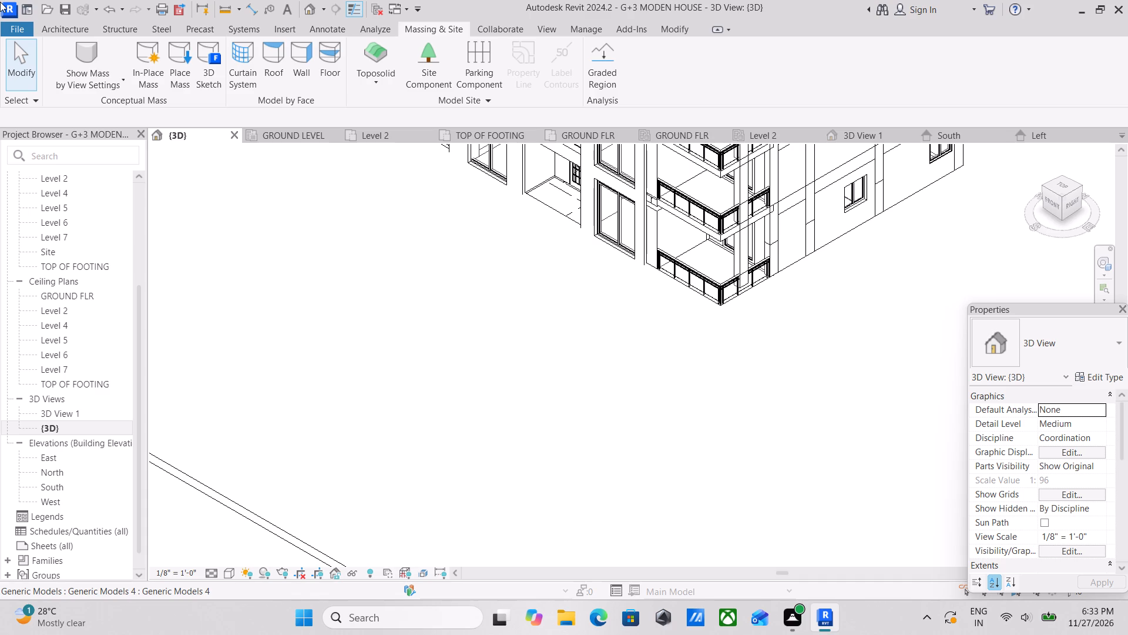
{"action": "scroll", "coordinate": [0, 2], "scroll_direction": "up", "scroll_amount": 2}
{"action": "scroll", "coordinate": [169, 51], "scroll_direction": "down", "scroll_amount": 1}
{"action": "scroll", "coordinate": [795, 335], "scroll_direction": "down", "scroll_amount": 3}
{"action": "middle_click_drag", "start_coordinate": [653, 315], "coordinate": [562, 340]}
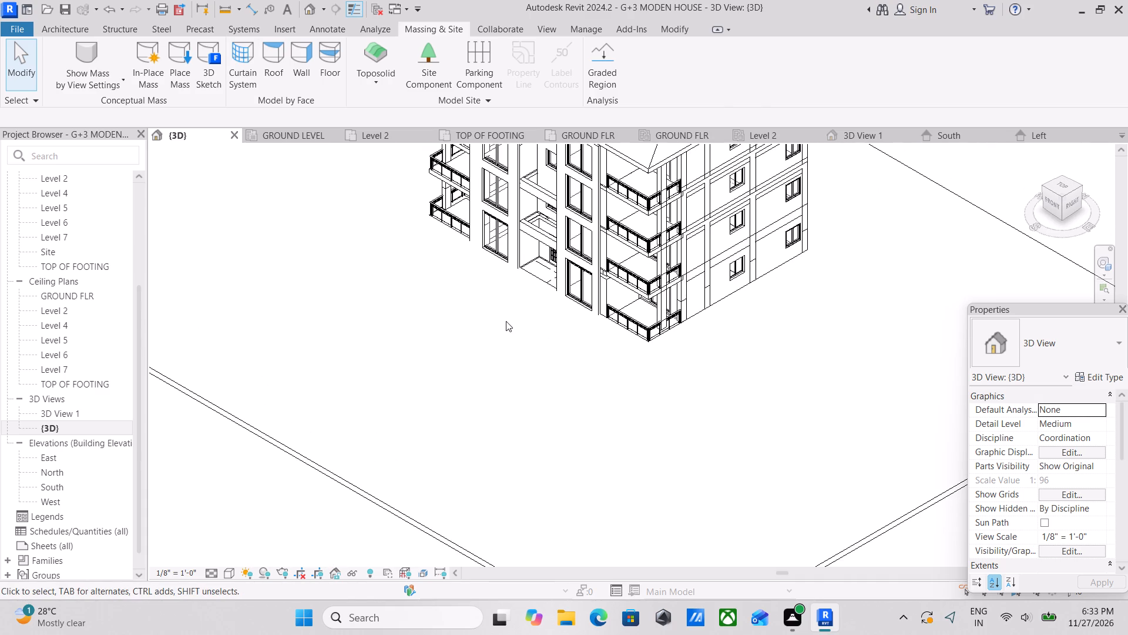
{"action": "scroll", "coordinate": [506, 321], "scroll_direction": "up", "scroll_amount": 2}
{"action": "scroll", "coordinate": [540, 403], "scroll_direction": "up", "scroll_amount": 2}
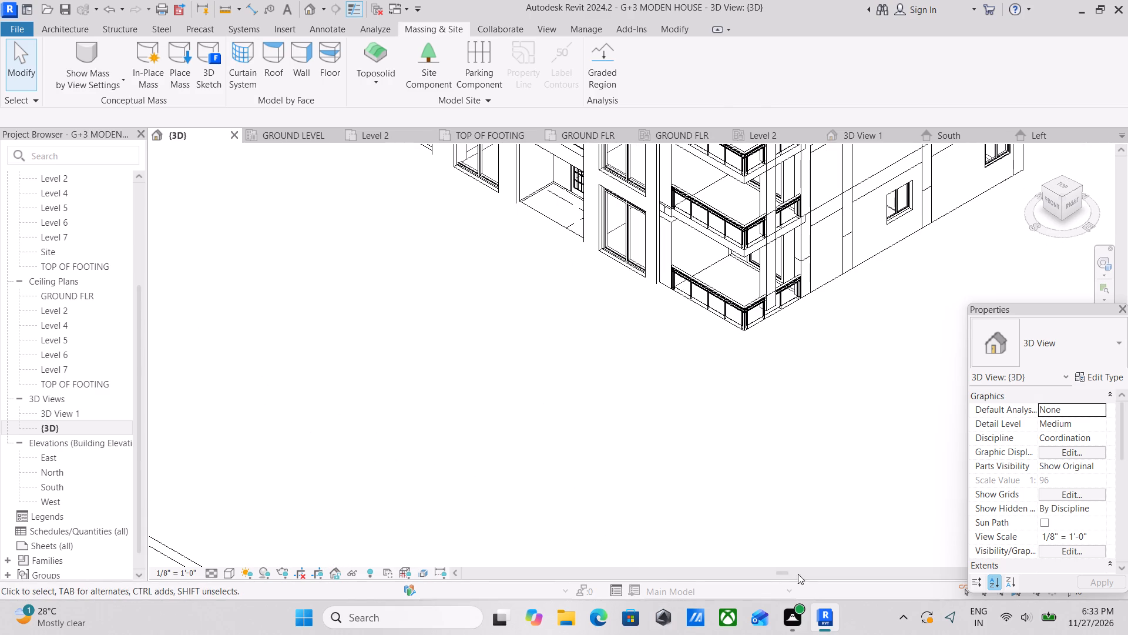
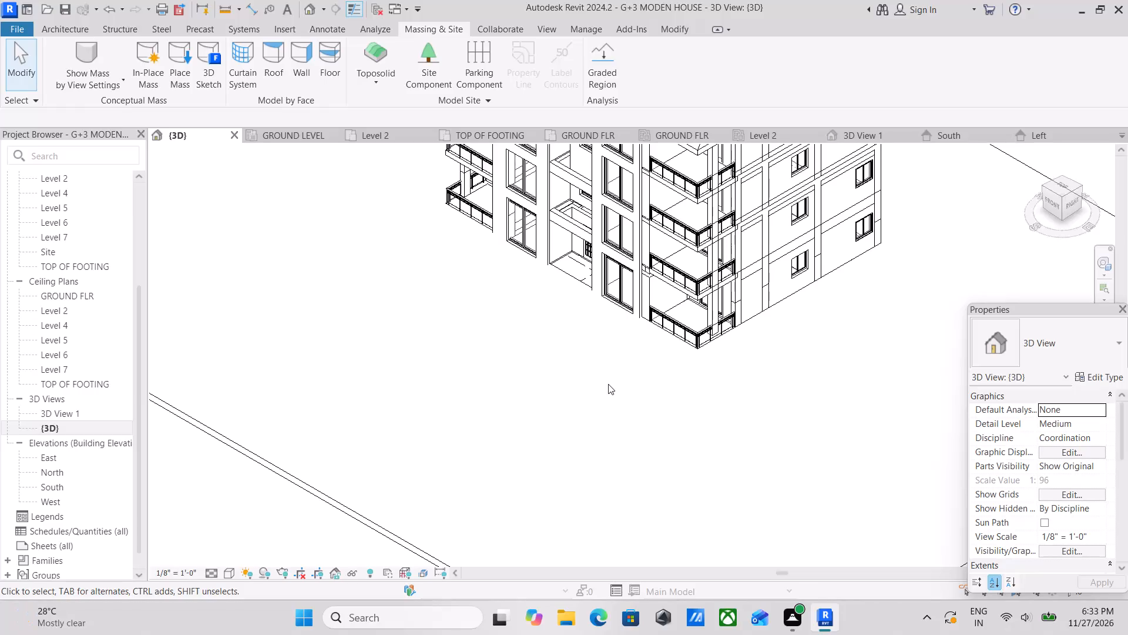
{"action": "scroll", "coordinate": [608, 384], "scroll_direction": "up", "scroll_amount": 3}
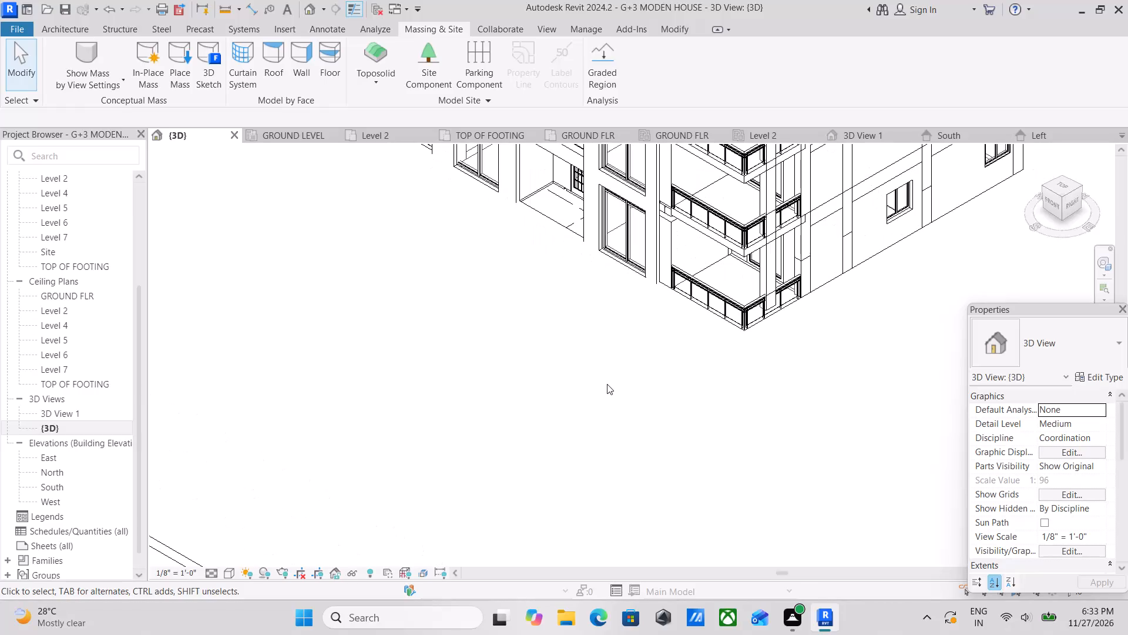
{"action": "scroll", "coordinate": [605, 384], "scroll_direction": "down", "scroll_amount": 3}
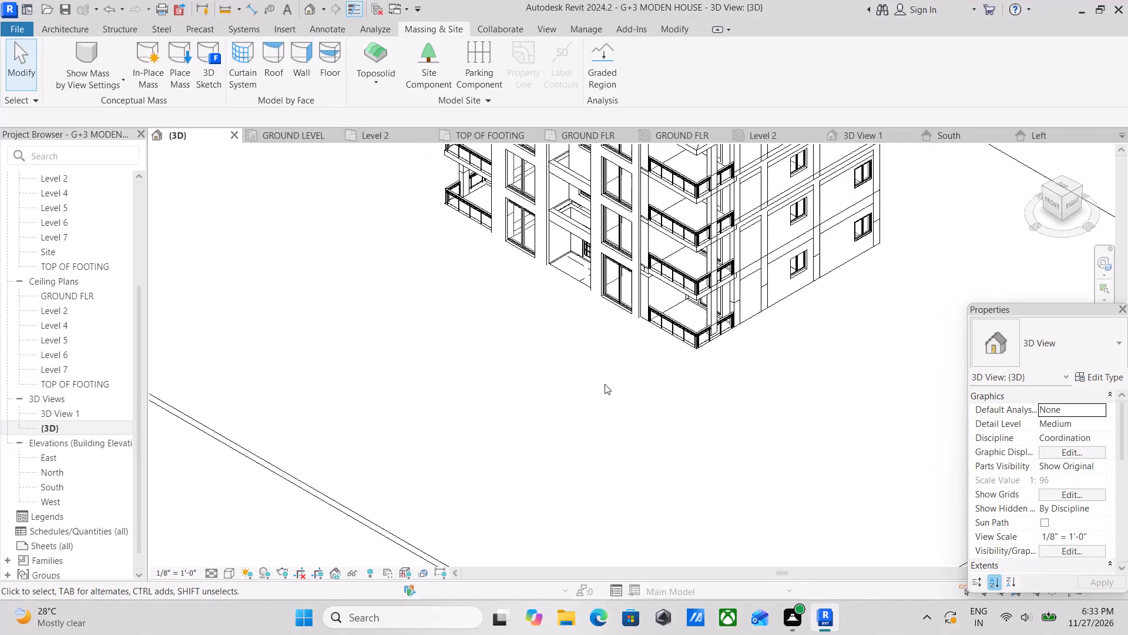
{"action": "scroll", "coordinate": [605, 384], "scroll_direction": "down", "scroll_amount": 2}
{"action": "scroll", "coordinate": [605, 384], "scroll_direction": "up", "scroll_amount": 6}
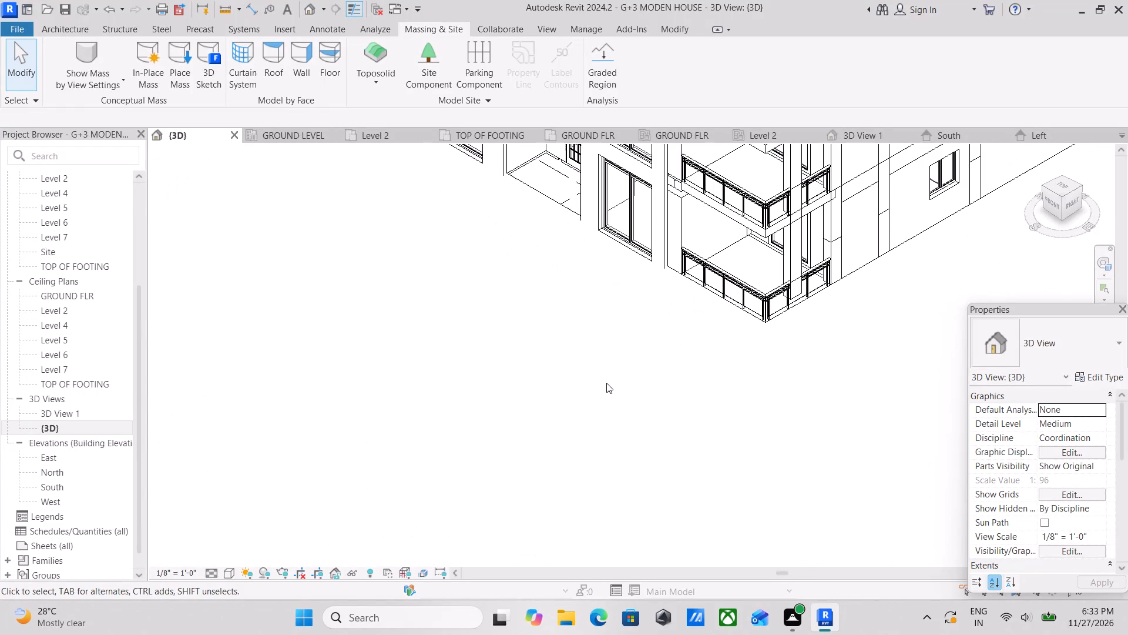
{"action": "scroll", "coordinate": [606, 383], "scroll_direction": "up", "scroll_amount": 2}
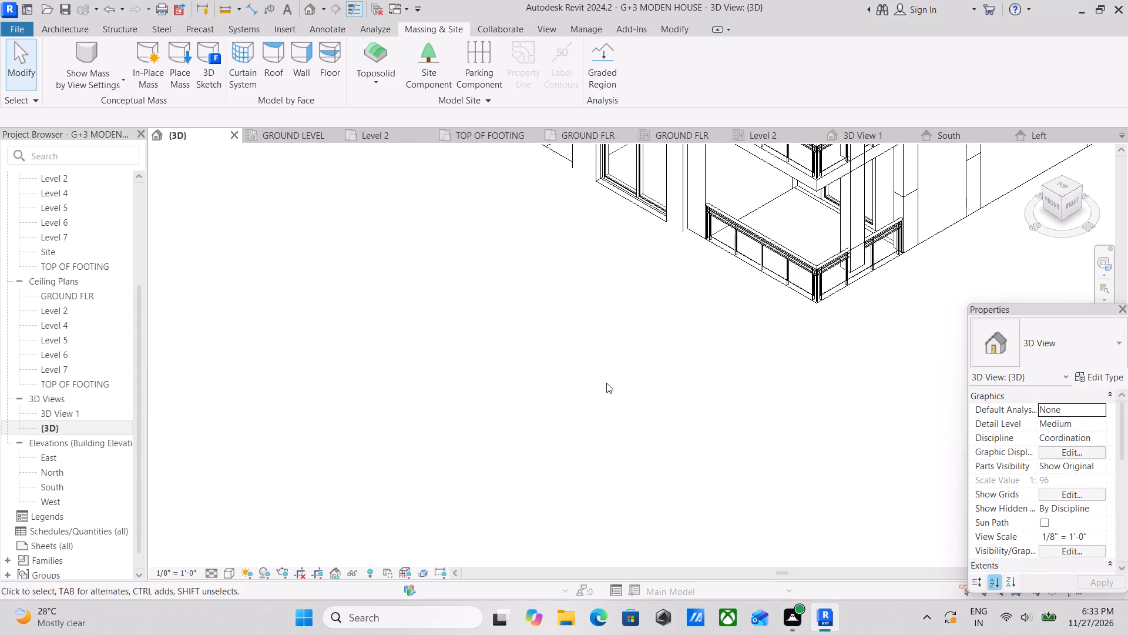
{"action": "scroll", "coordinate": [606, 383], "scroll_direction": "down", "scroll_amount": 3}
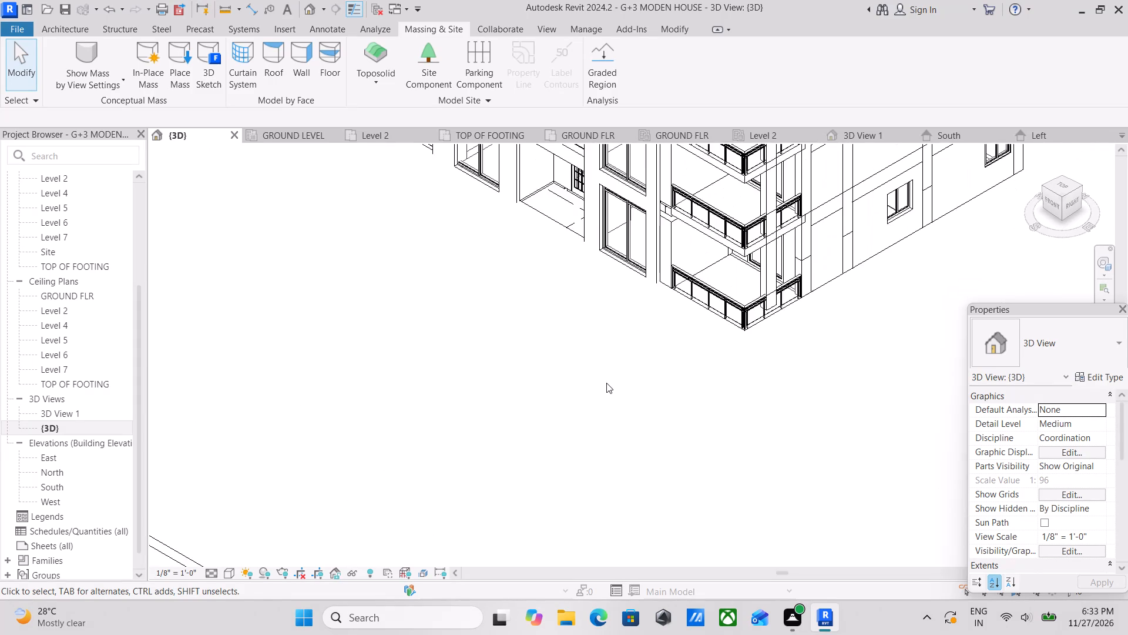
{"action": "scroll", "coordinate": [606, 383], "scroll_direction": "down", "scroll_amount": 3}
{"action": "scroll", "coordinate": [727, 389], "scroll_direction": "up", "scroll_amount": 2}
Examine the whole building in 3D, focusing on the corner balconies, the roof and the side facade.
{"action": "middle_click_drag", "start_coordinate": [734, 366], "coordinate": [701, 521]}
{"action": "middle_click_drag", "start_coordinate": [672, 432], "coordinate": [708, 527]}
{"action": "middle_click_drag", "start_coordinate": [690, 422], "coordinate": [428, 377]}
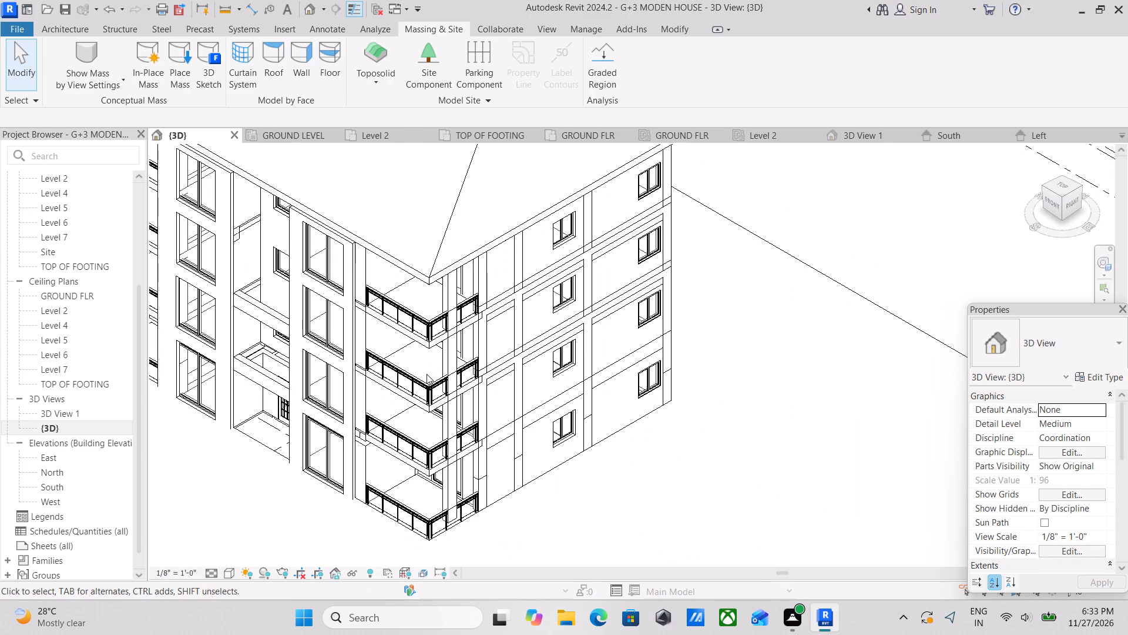
{"action": "scroll", "coordinate": [427, 374], "scroll_direction": "up", "scroll_amount": 1}
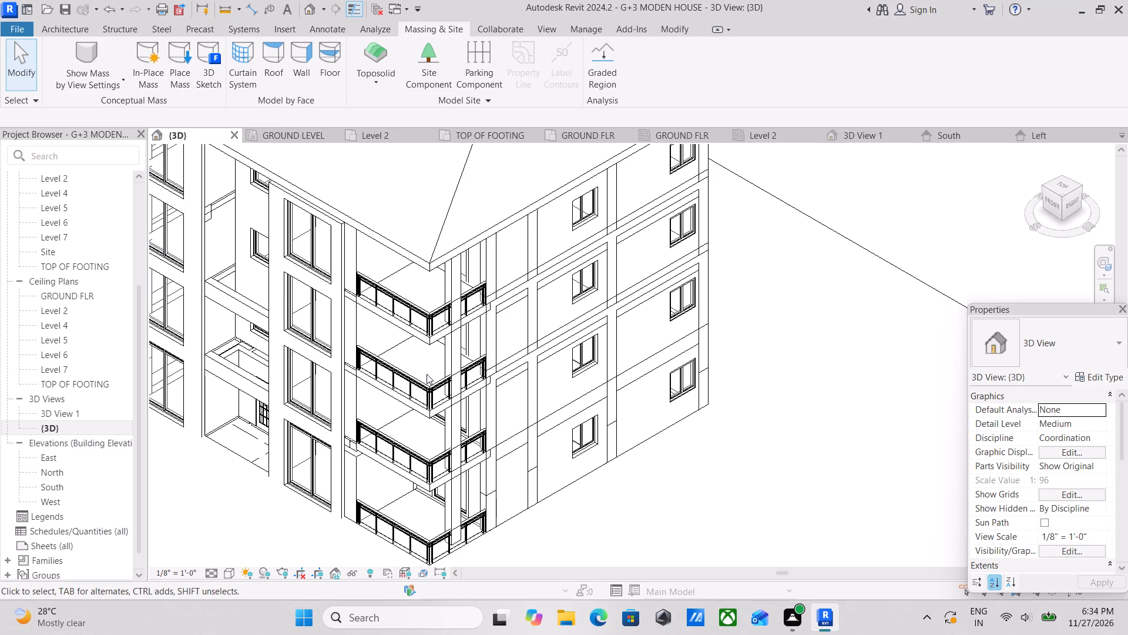
{"action": "scroll", "coordinate": [425, 372], "scroll_direction": "down", "scroll_amount": 3}
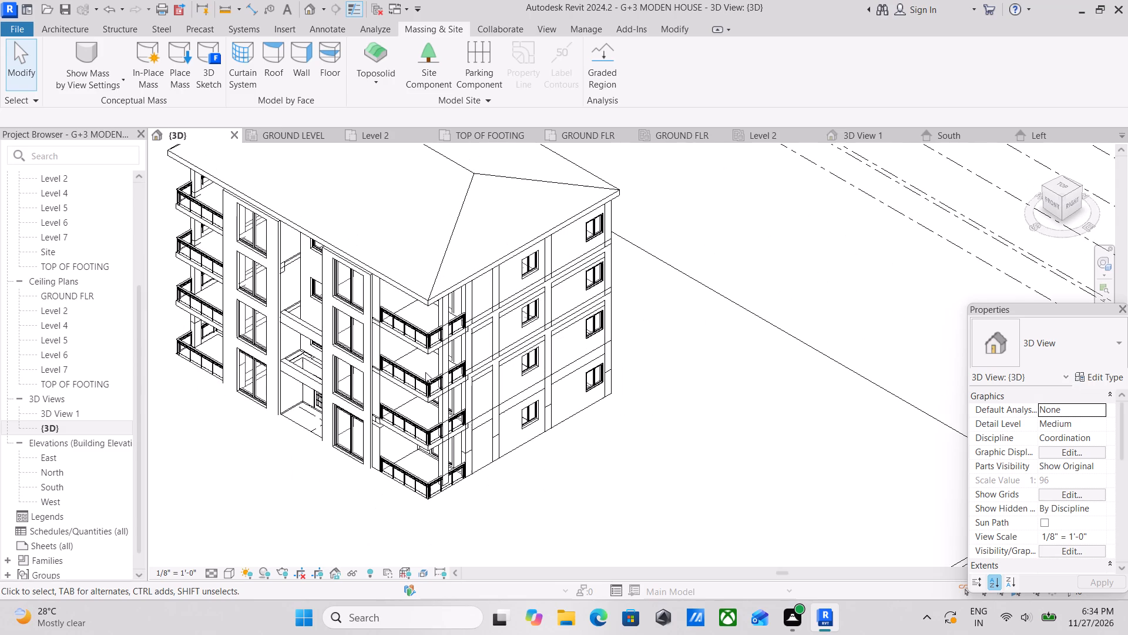
{"action": "scroll", "coordinate": [425, 372], "scroll_direction": "down", "scroll_amount": 5}
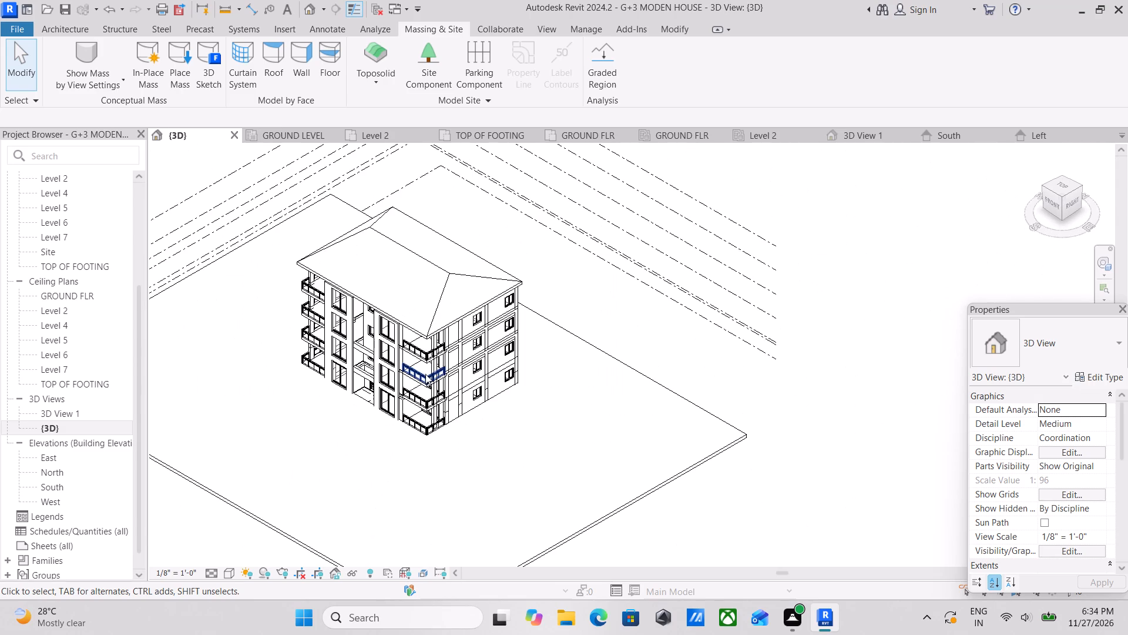
{"action": "scroll", "coordinate": [570, 361], "scroll_direction": "down", "scroll_amount": 3}
{"action": "middle_click_drag", "start_coordinate": [448, 405], "coordinate": [624, 381]}
{"action": "scroll", "coordinate": [626, 380], "scroll_direction": "up", "scroll_amount": 2}
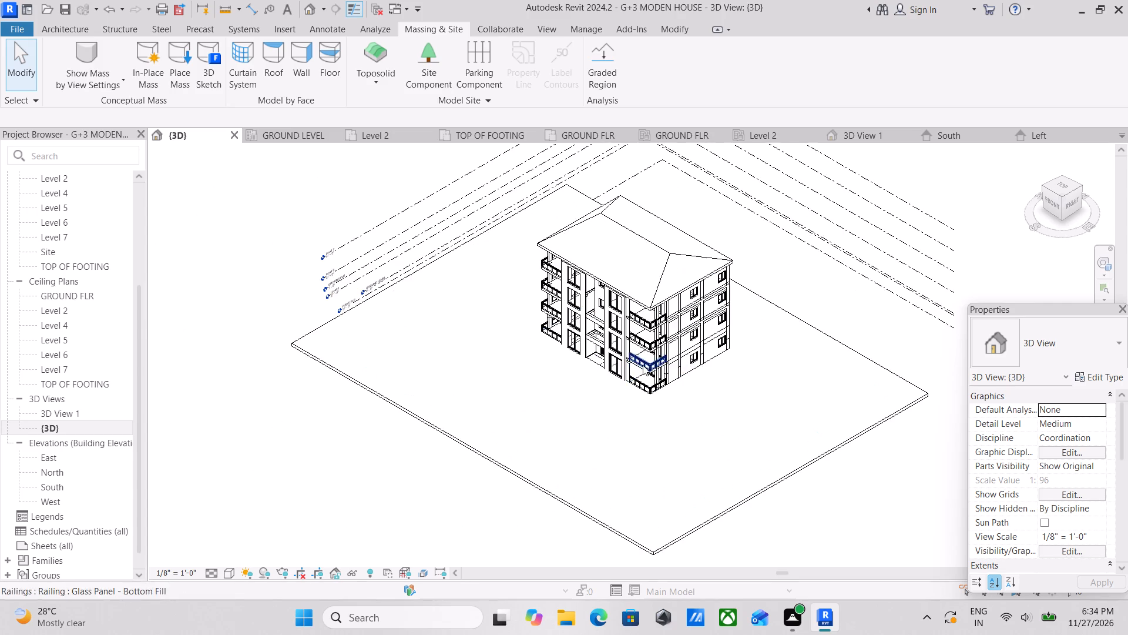
{"action": "middle_click_drag", "start_coordinate": [643, 365], "coordinate": [609, 459]}
{"action": "scroll", "coordinate": [714, 427], "scroll_direction": "up", "scroll_amount": 3}
{"action": "scroll", "coordinate": [660, 446], "scroll_direction": "up", "scroll_amount": 4}
{"action": "scroll", "coordinate": [600, 469], "scroll_direction": "up", "scroll_amount": 3}
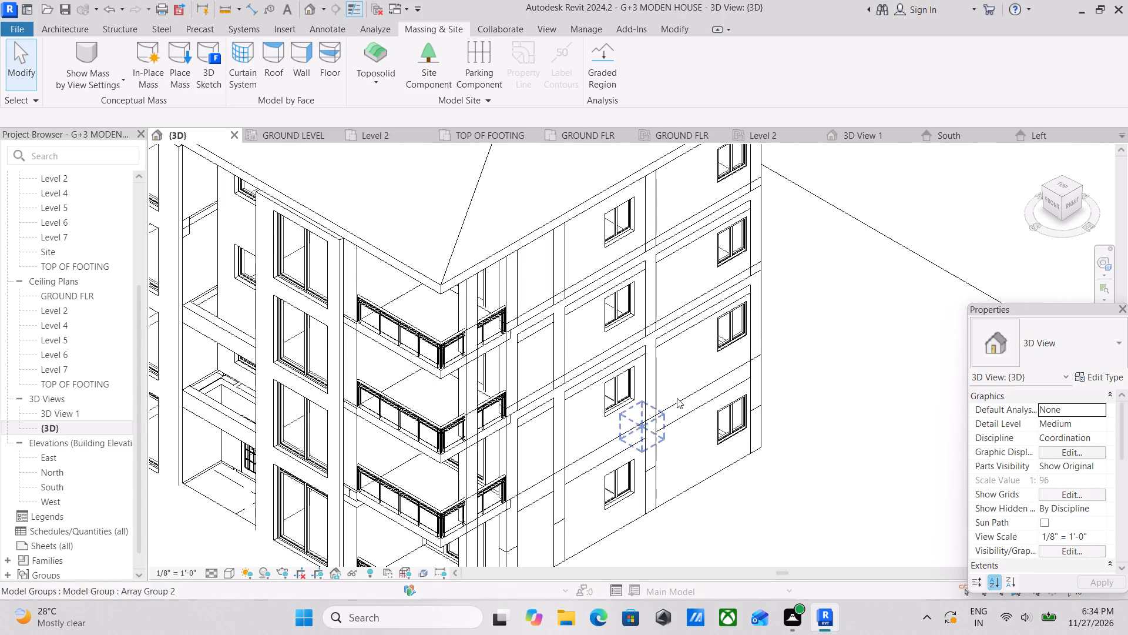
{"action": "middle_click_drag", "start_coordinate": [646, 407], "coordinate": [579, 479]}
{"action": "middle_click_drag", "start_coordinate": [546, 368], "coordinate": [507, 417]}
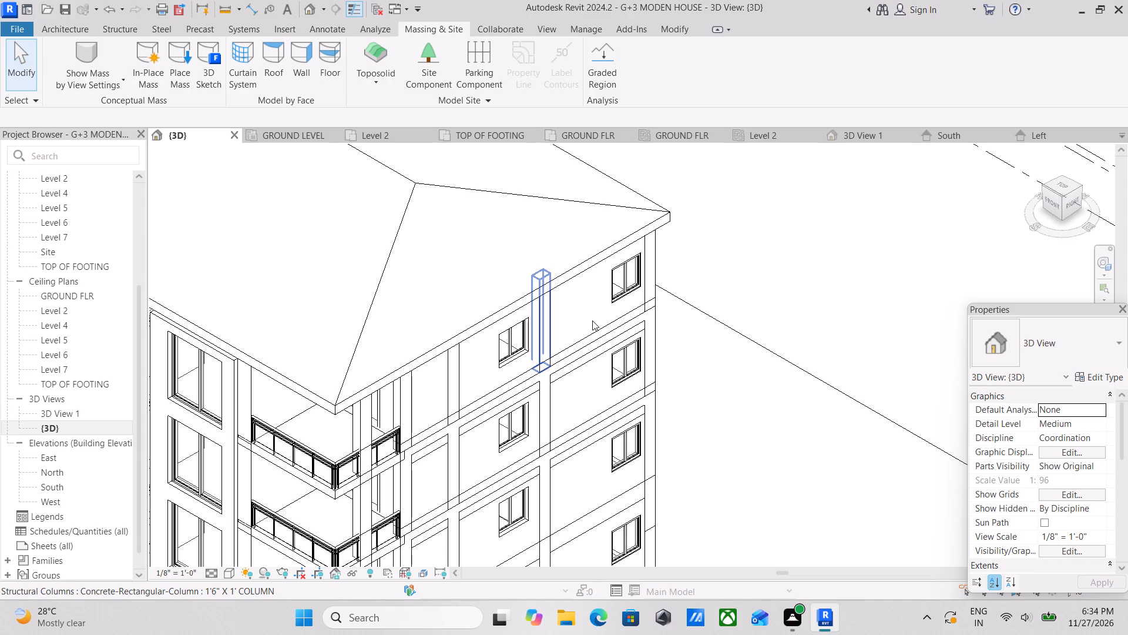
Examine the side facade up close, checking the top-floor windows, wall panels and columns down to the corner balconies.
{"action": "scroll", "coordinate": [592, 320], "scroll_direction": "up", "scroll_amount": 2}
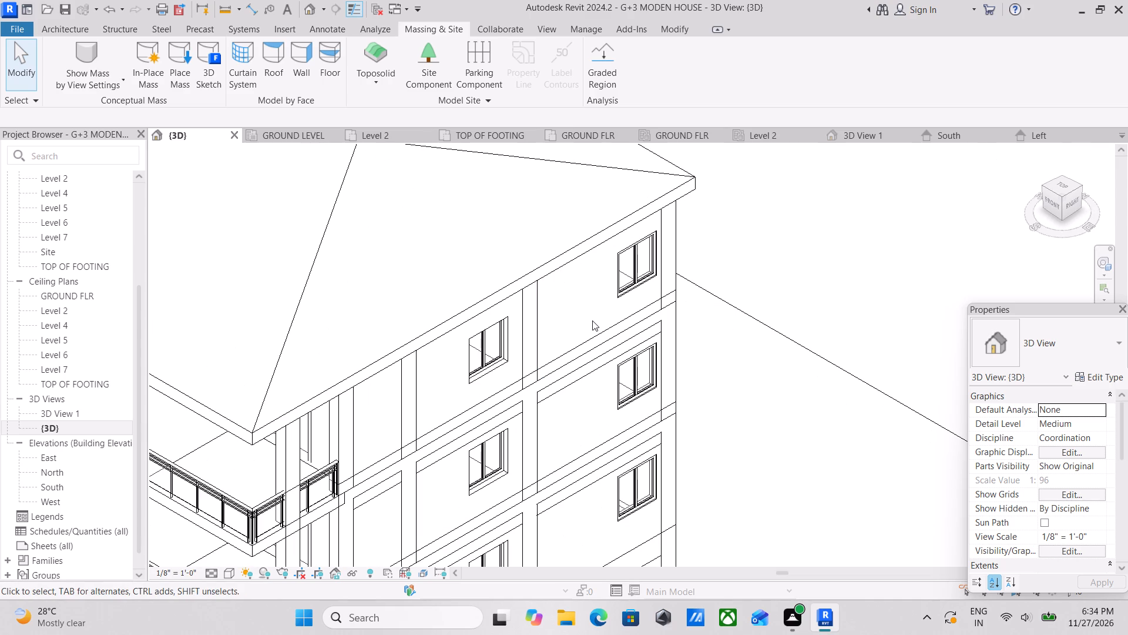
{"action": "scroll", "coordinate": [592, 320], "scroll_direction": "up", "scroll_amount": 1}
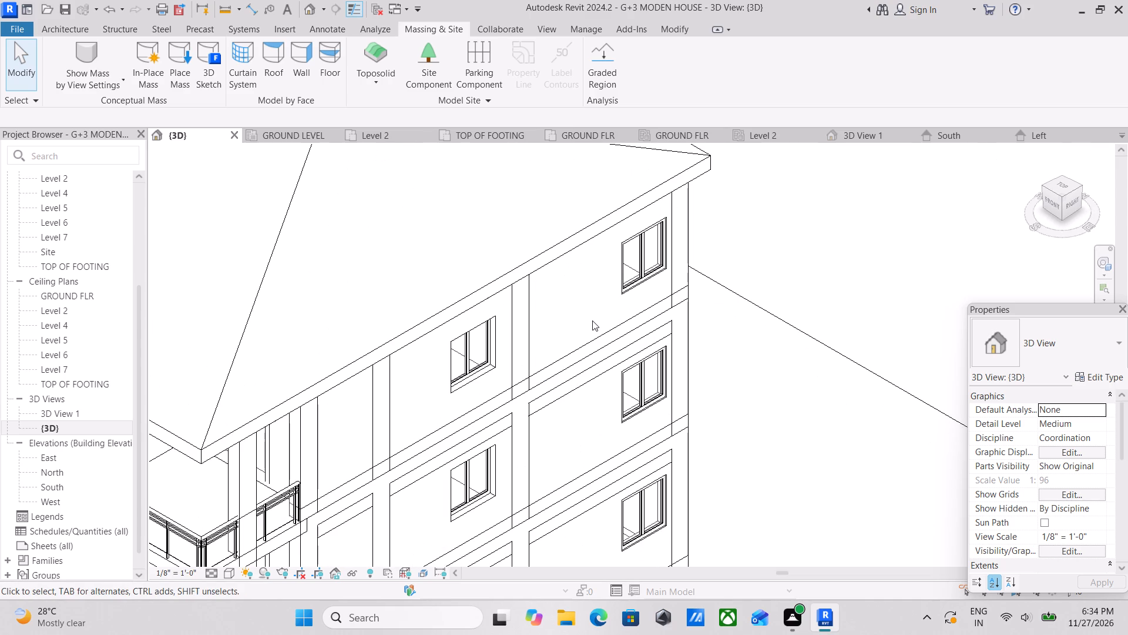
{"action": "scroll", "coordinate": [592, 320], "scroll_direction": "down", "scroll_amount": 3}
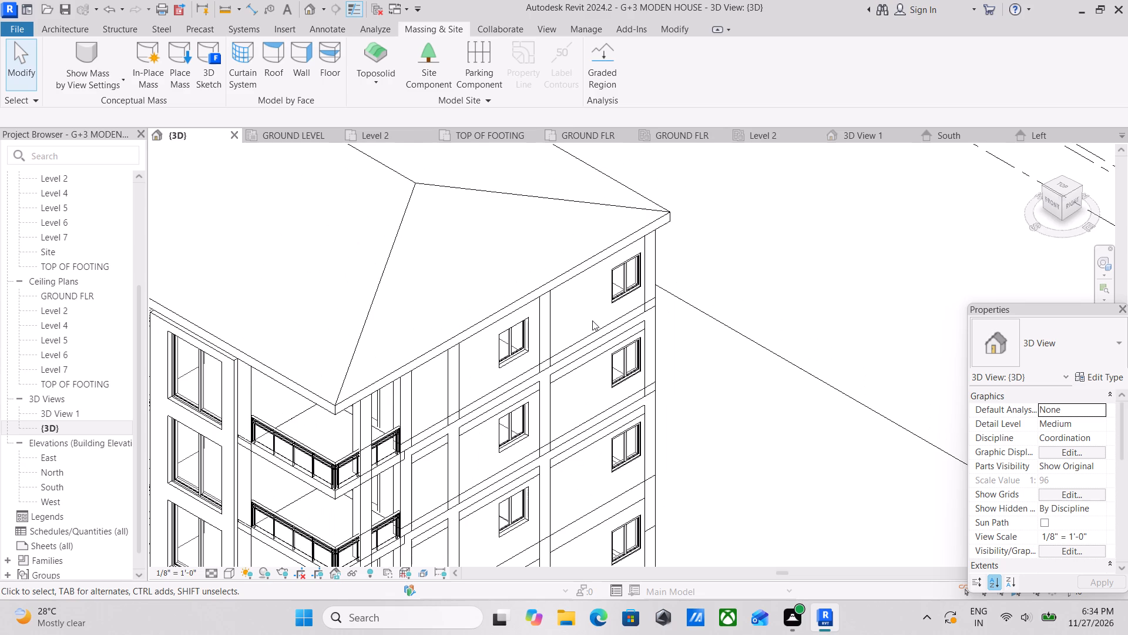
{"action": "scroll", "coordinate": [597, 321], "scroll_direction": "up", "scroll_amount": 4}
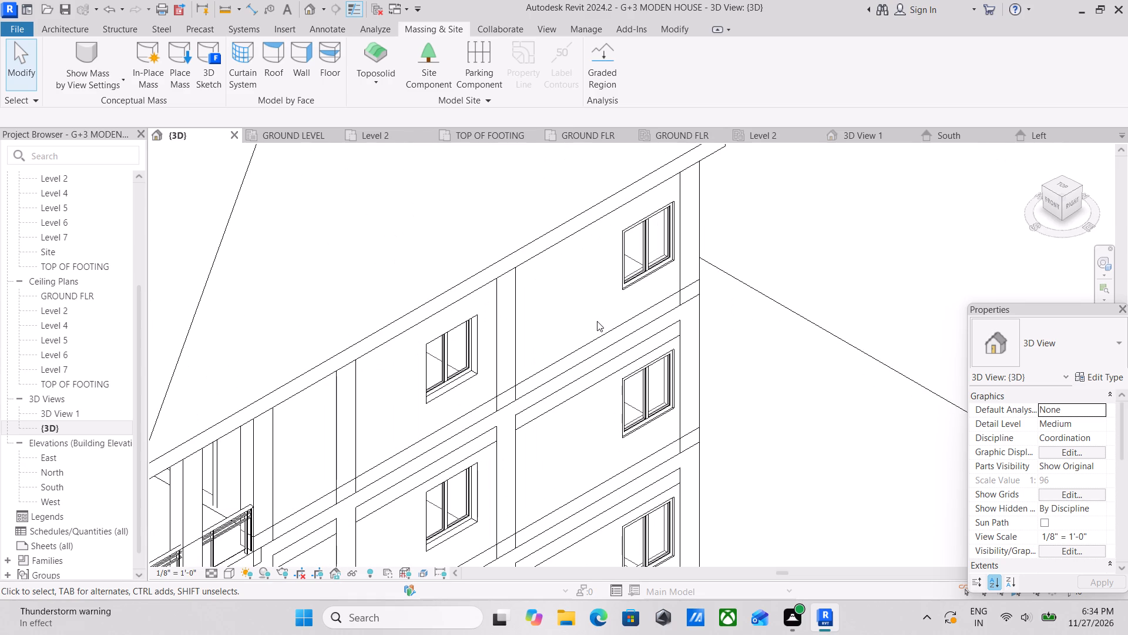
{"action": "scroll", "coordinate": [597, 321], "scroll_direction": "up", "scroll_amount": 3}
{"action": "middle_click_drag", "start_coordinate": [667, 263], "coordinate": [649, 362]}
{"action": "scroll", "coordinate": [723, 223], "scroll_direction": "up", "scroll_amount": 2}
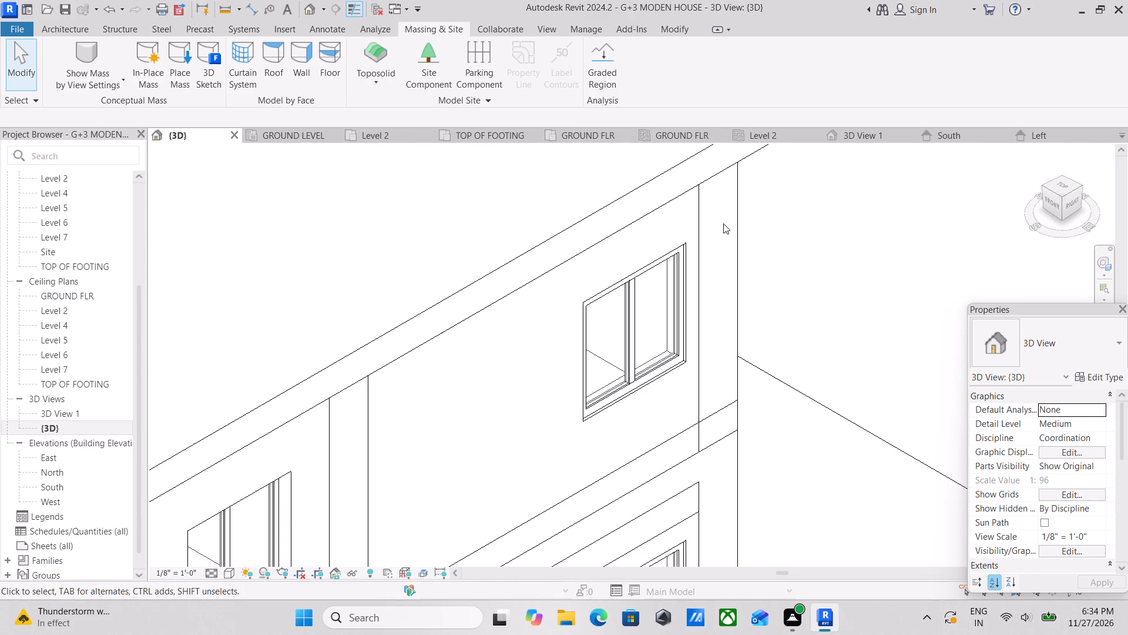
{"action": "scroll", "coordinate": [470, 325], "scroll_direction": "down", "scroll_amount": 1}
{"action": "middle_click_drag", "start_coordinate": [471, 325], "coordinate": [666, 233]}
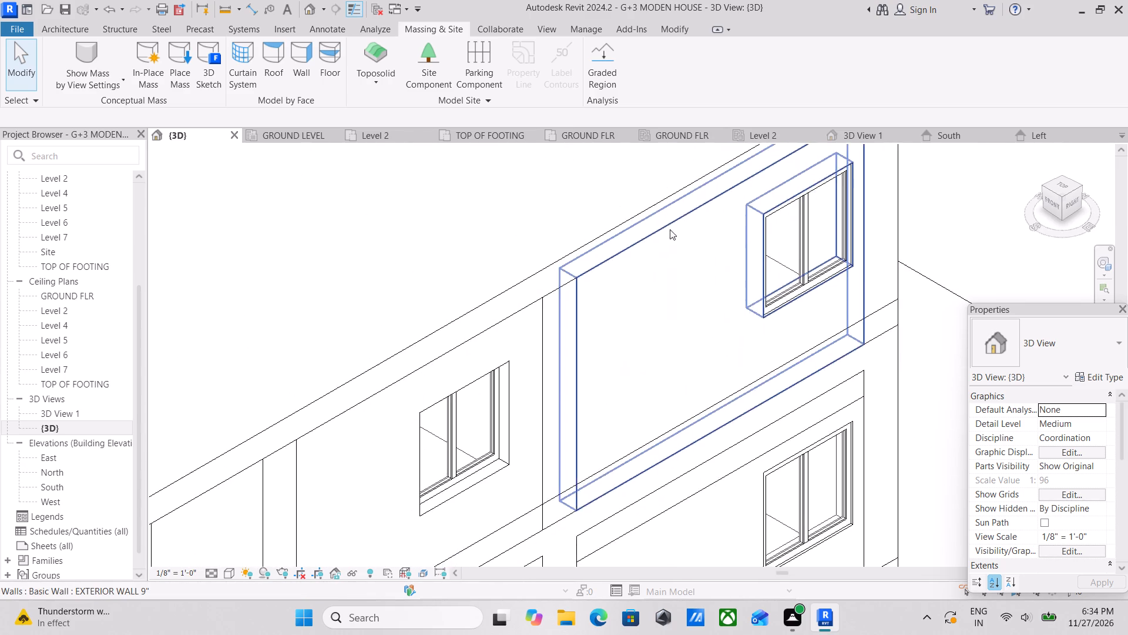
{"action": "scroll", "coordinate": [538, 363], "scroll_direction": "down", "scroll_amount": 3}
{"action": "middle_click_drag", "start_coordinate": [501, 407], "coordinate": [606, 299]}
{"action": "scroll", "coordinate": [579, 392], "scroll_direction": "down", "scroll_amount": 3}
{"action": "middle_click_drag", "start_coordinate": [588, 285], "coordinate": [649, 190]}
{"action": "middle_click_drag", "start_coordinate": [526, 349], "coordinate": [569, 216]}
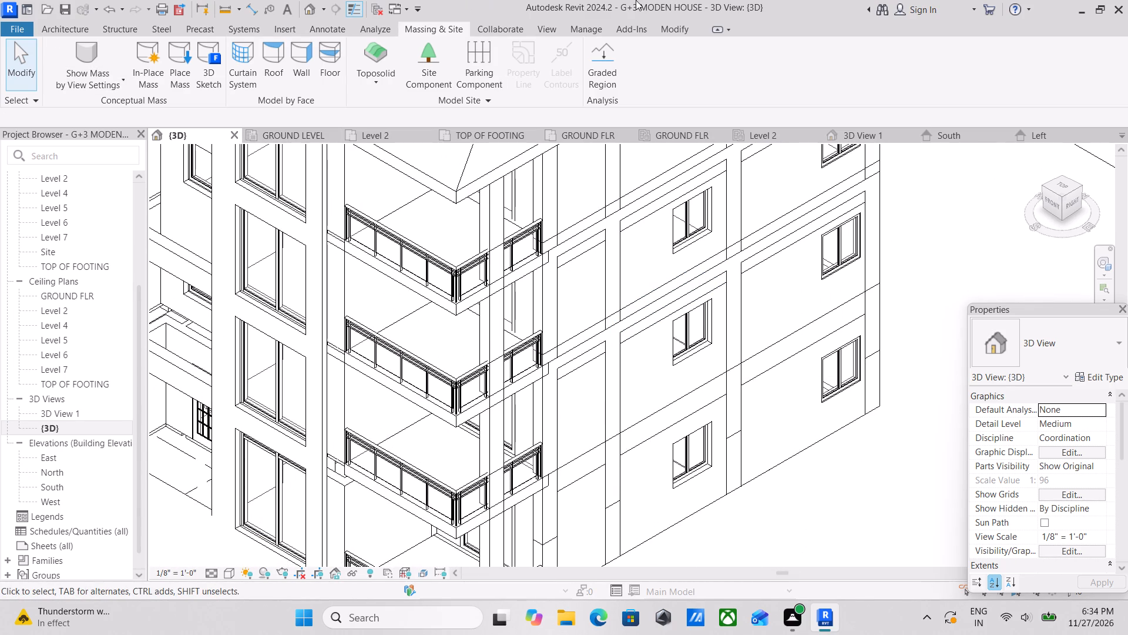
Create an in-place model component in the Generic Models category, accepting the default name.
{"action": "left_click", "coordinate": [68, 23]}
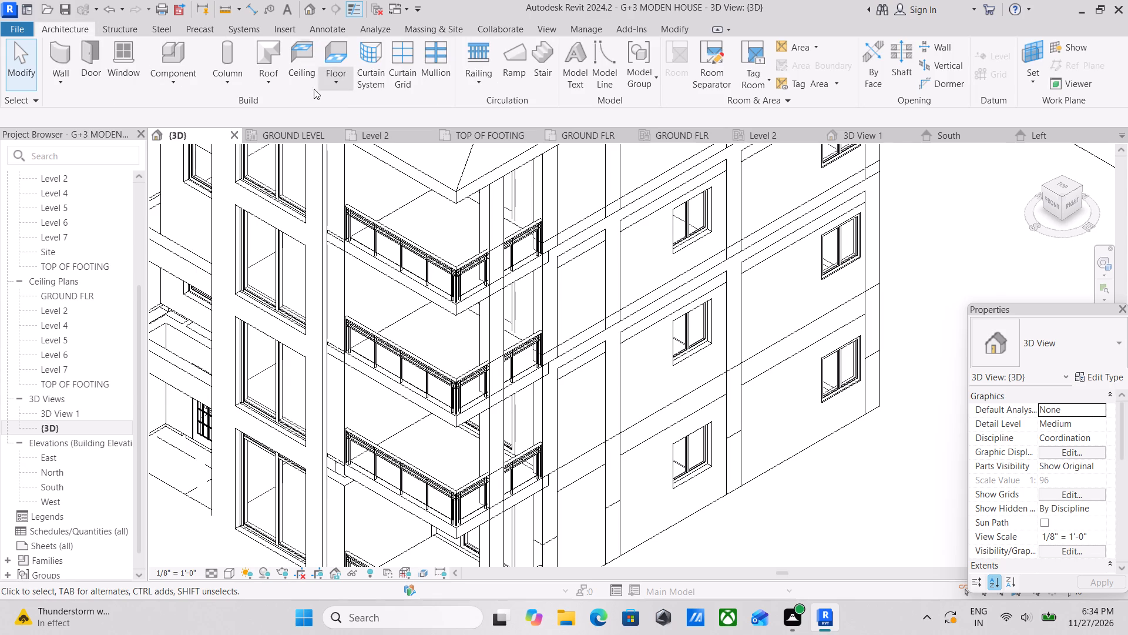
{"action": "left_click", "coordinate": [160, 78]}
{"action": "left_click", "coordinate": [162, 82]}
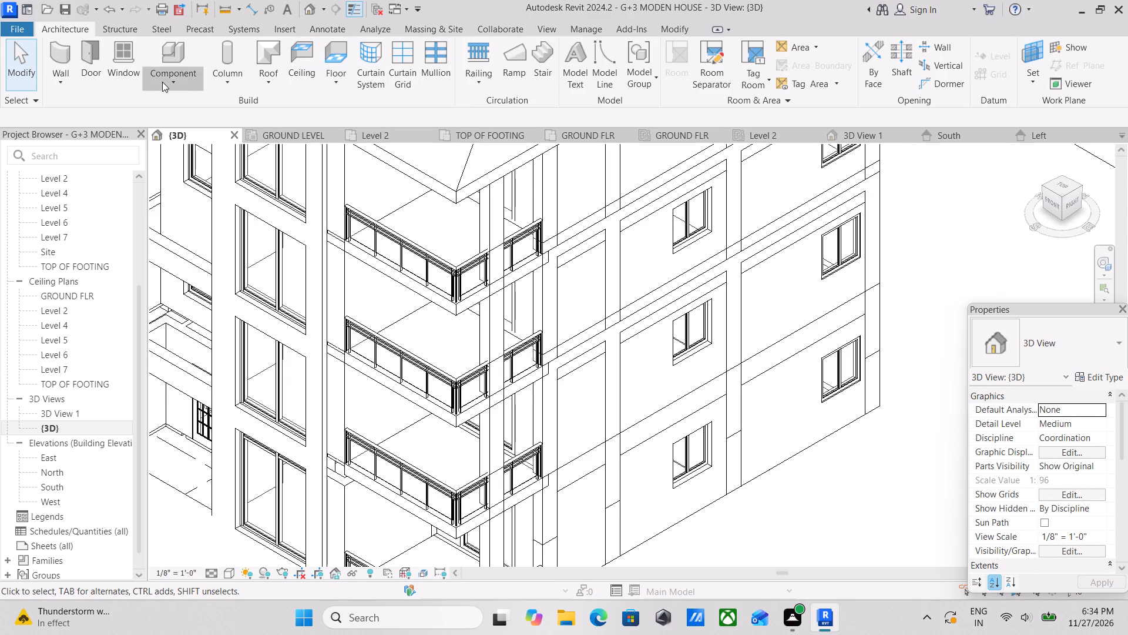
{"action": "left_click", "coordinate": [343, 85]}
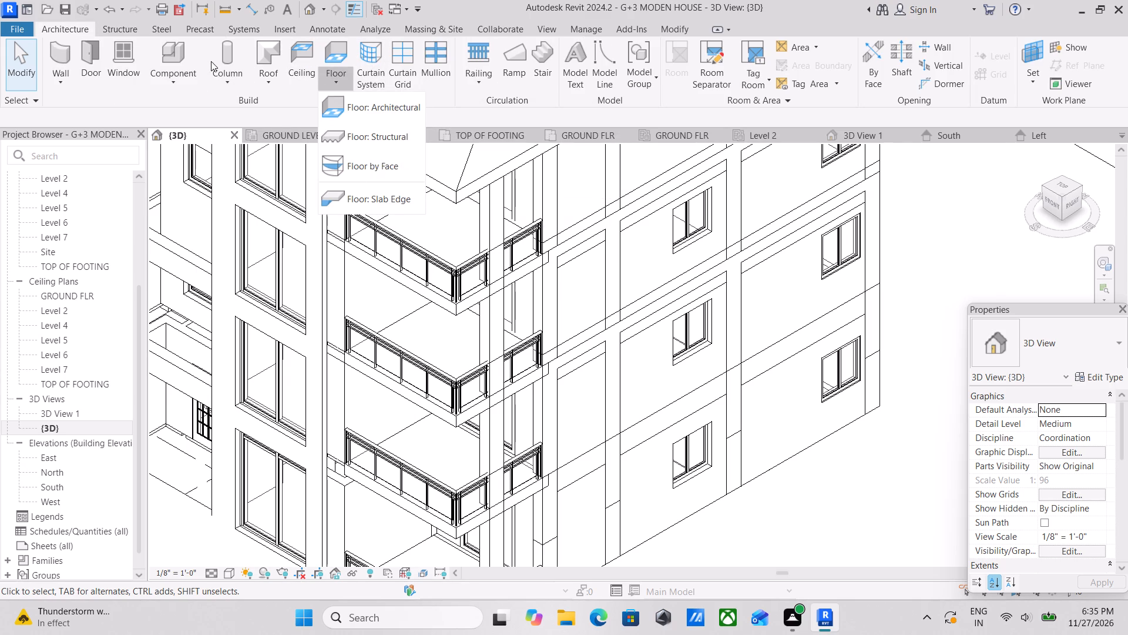
{"action": "left_click", "coordinate": [179, 74]}
{"action": "left_click", "coordinate": [208, 144]}
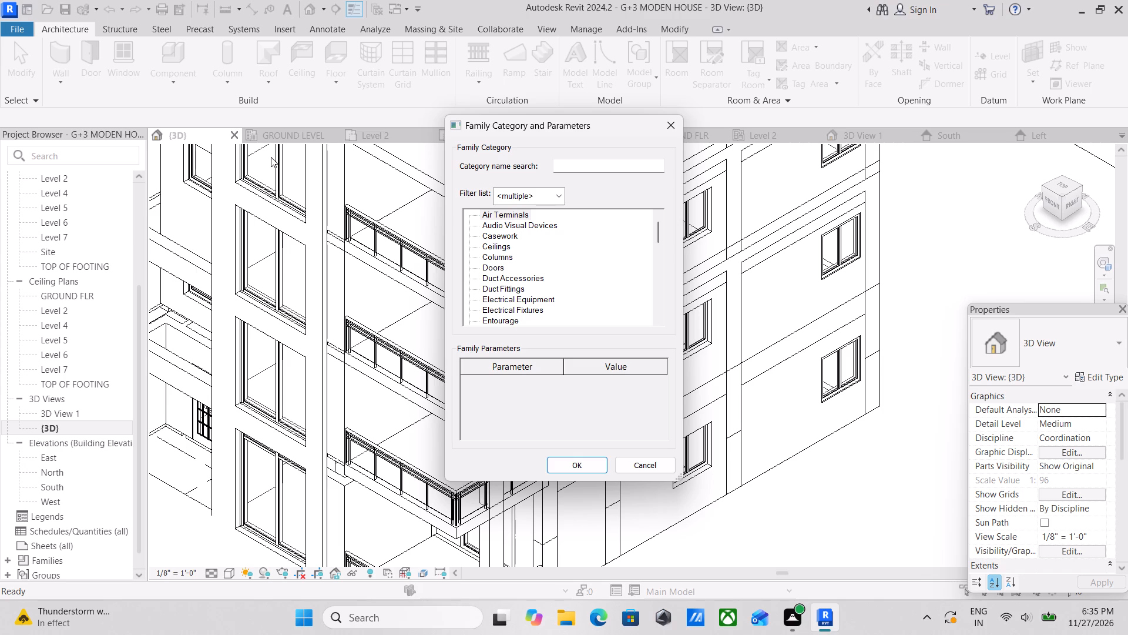
{"action": "scroll", "coordinate": [524, 255], "scroll_direction": "down", "scroll_amount": 2}
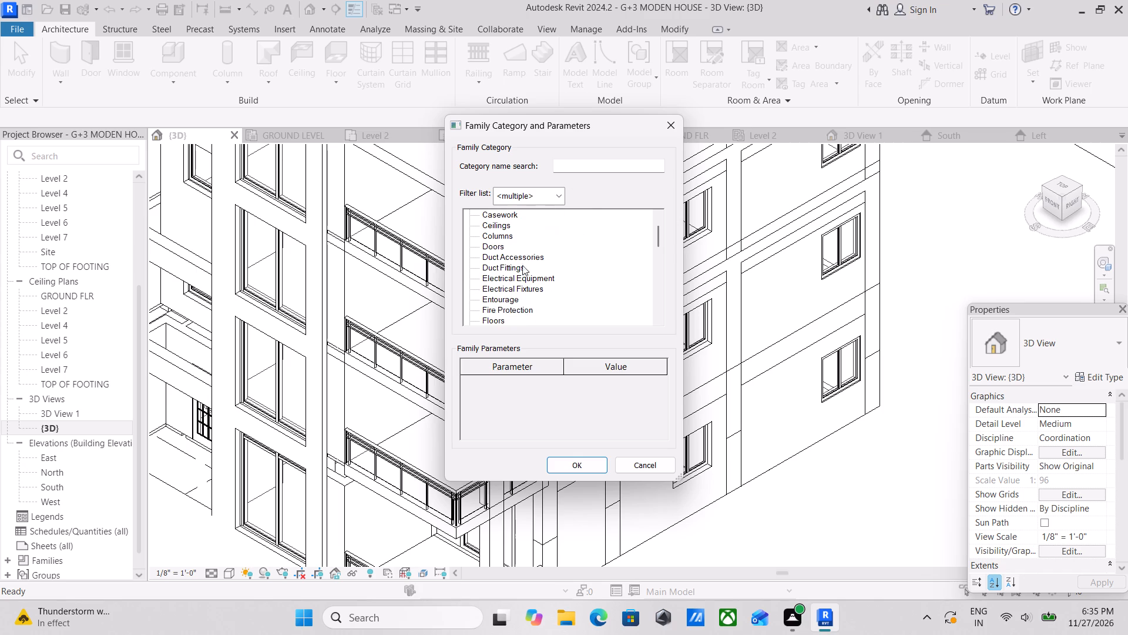
{"action": "scroll", "coordinate": [506, 276], "scroll_direction": "down", "scroll_amount": 4}
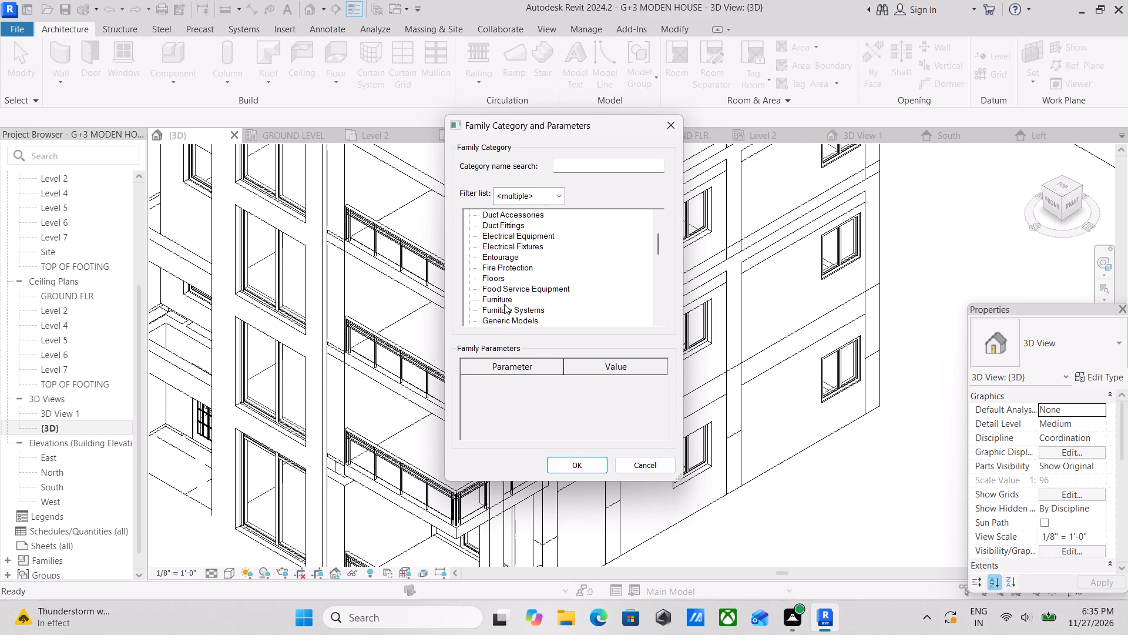
{"action": "scroll", "coordinate": [504, 304], "scroll_direction": "up", "scroll_amount": 2}
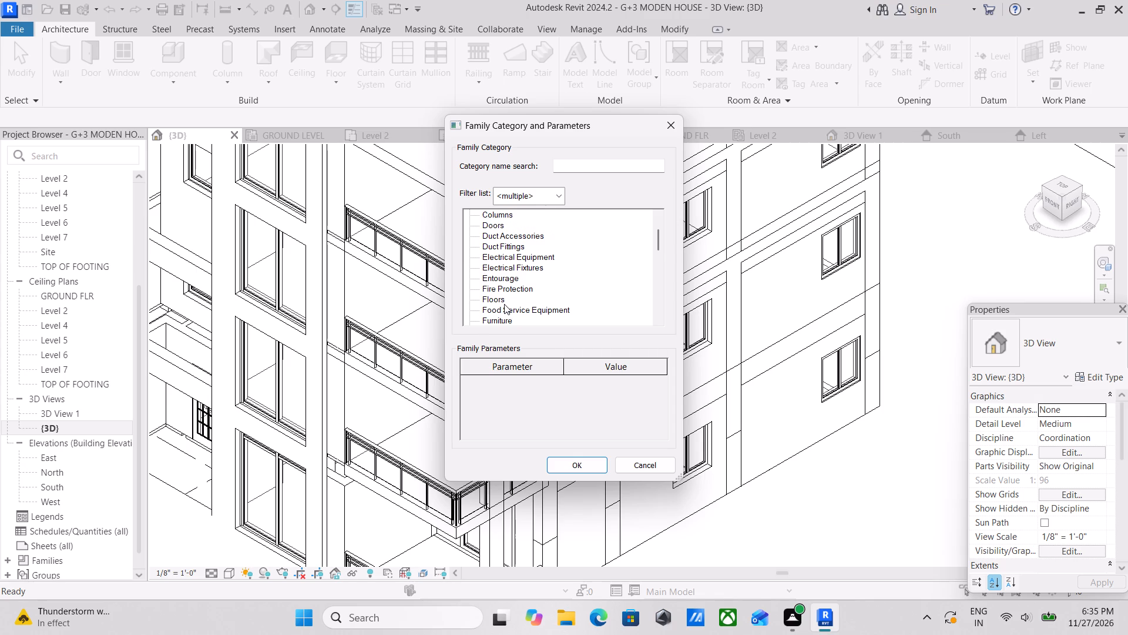
{"action": "scroll", "coordinate": [567, 368], "scroll_direction": "up", "scroll_amount": 1}
{"action": "scroll", "coordinate": [509, 259], "scroll_direction": "down", "scroll_amount": 2}
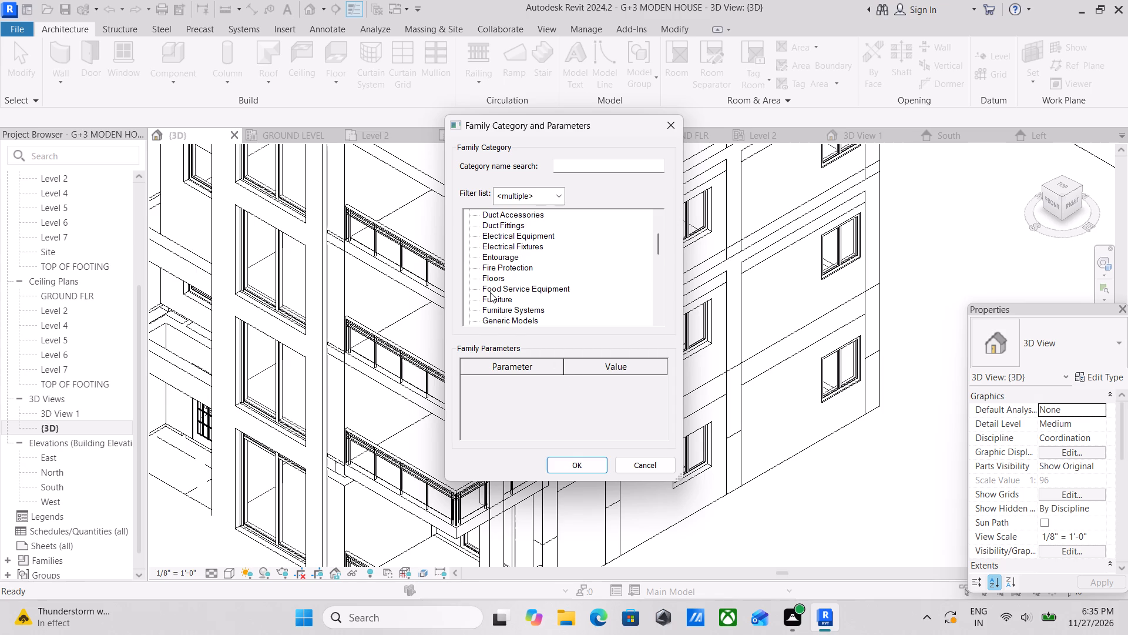
{"action": "scroll", "coordinate": [500, 313], "scroll_direction": "down", "scroll_amount": 1}
{"action": "left_click", "coordinate": [528, 305]}
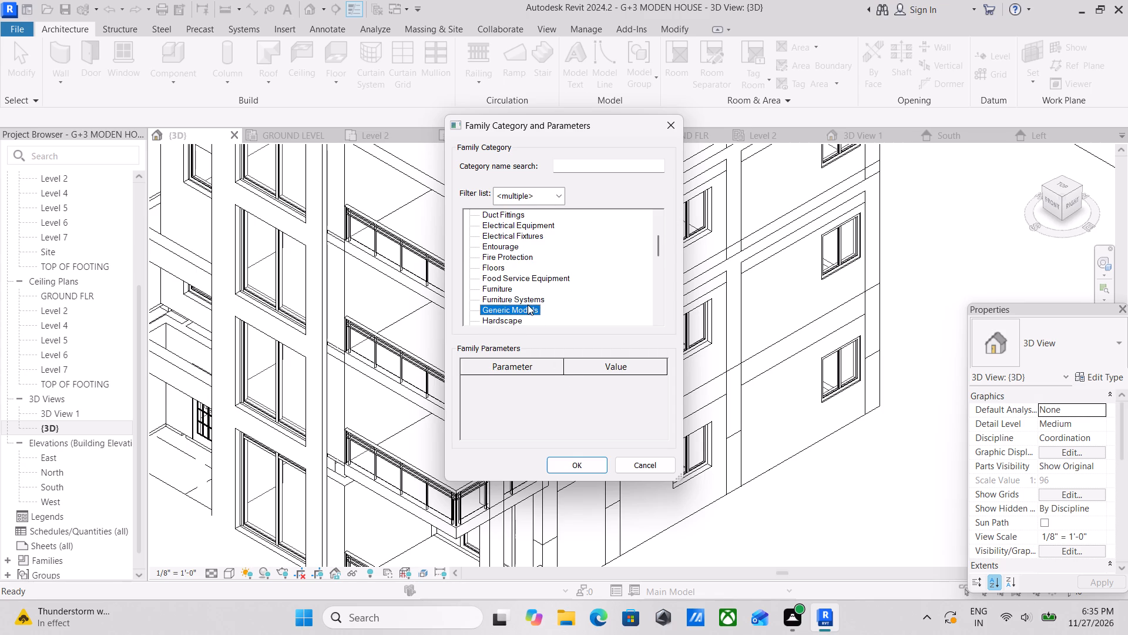
{"action": "scroll", "coordinate": [528, 305], "scroll_direction": "down", "scroll_amount": 2}
{"action": "left_click", "coordinate": [567, 462]}
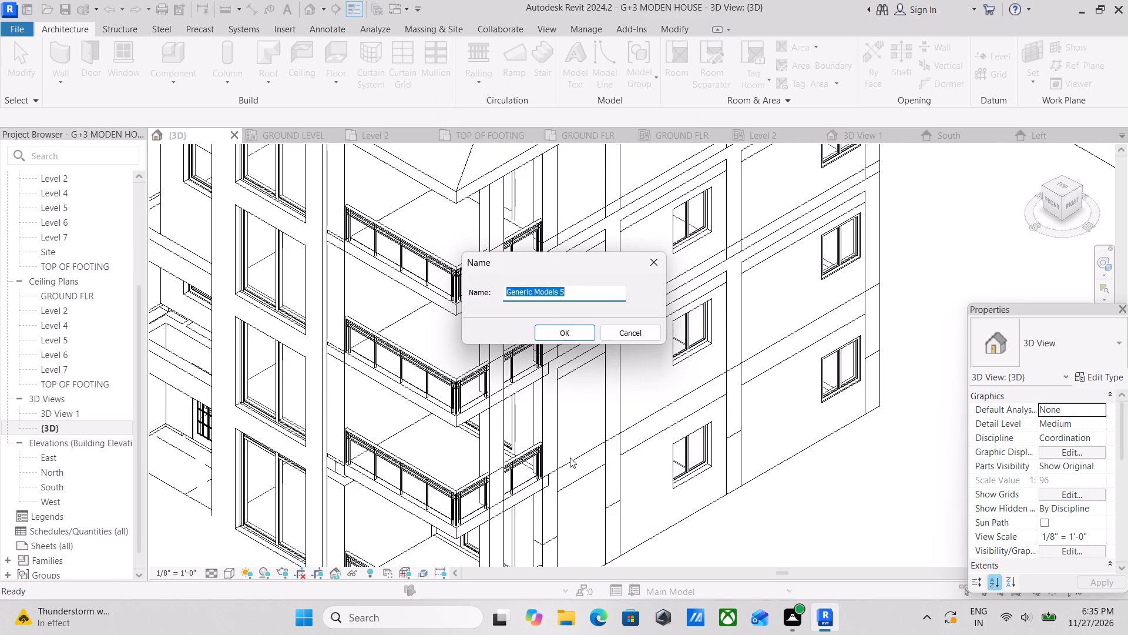
{"action": "left_click", "coordinate": [571, 336]}
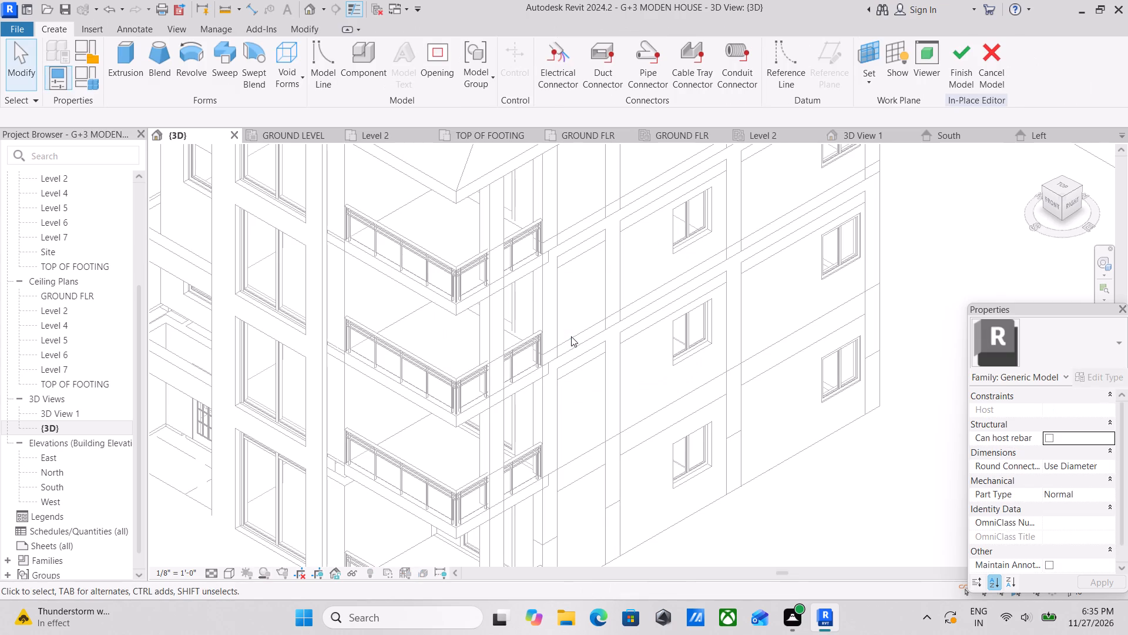
Set the work plane by picking the face of the top-floor exterior wall around the window farthest from the corner balconies.
{"action": "scroll", "coordinate": [834, 357], "scroll_direction": "down", "scroll_amount": 2}
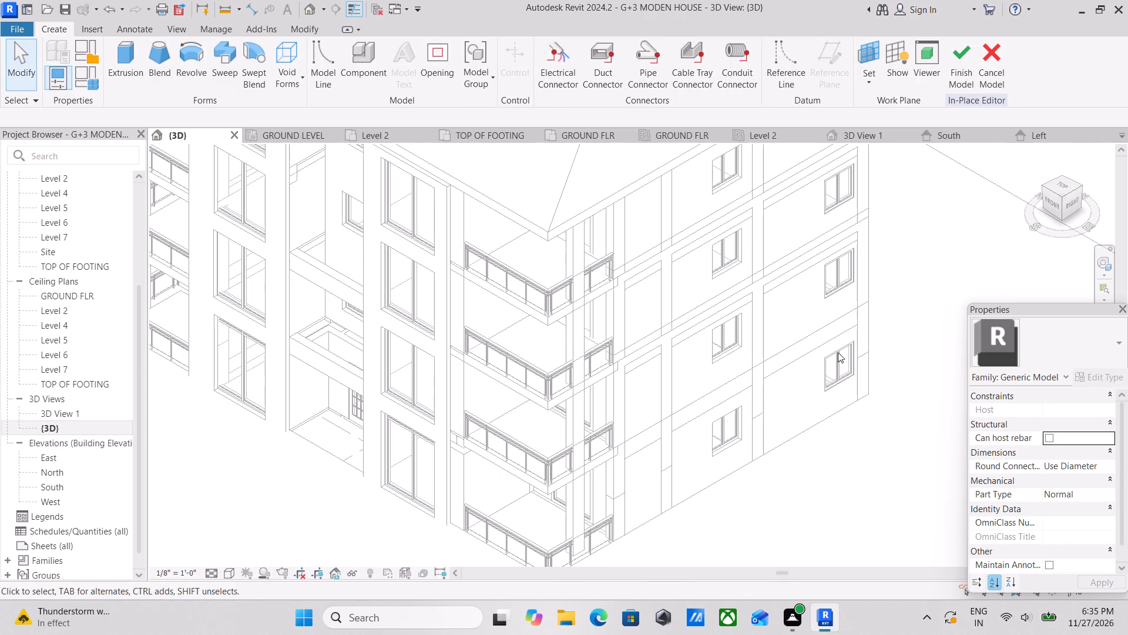
{"action": "middle_click_drag", "start_coordinate": [835, 287], "coordinate": [759, 394]}
{"action": "scroll", "coordinate": [830, 293], "scroll_direction": "down", "scroll_amount": 1}
{"action": "middle_click_drag", "start_coordinate": [682, 288], "coordinate": [596, 360]}
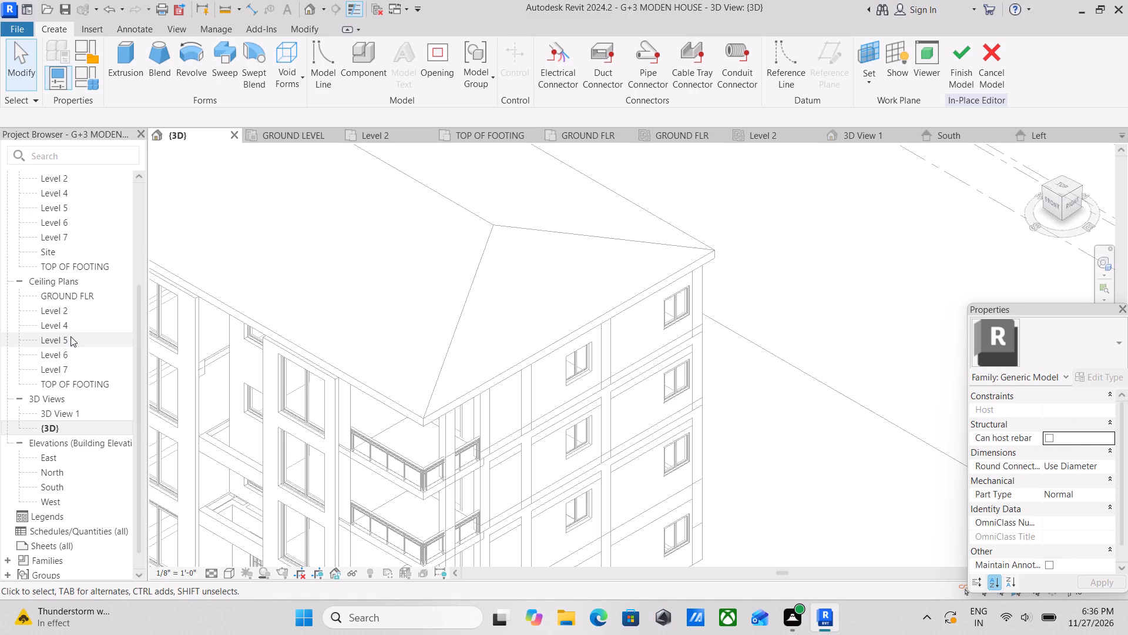
{"action": "scroll", "coordinate": [70, 336], "scroll_direction": "up", "scroll_amount": 1}
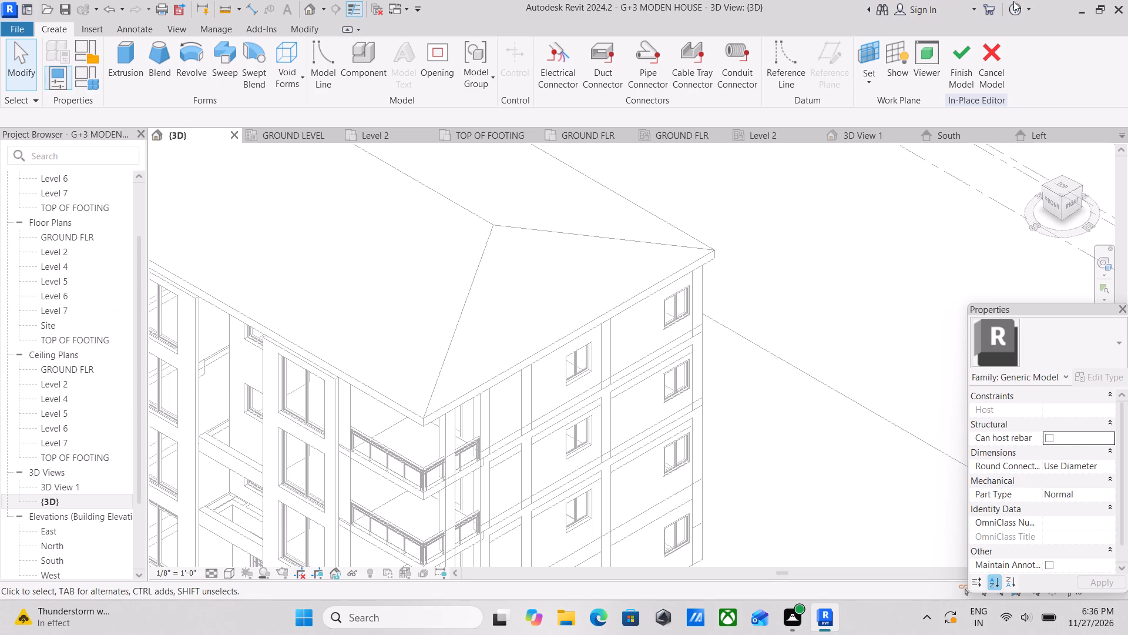
{"action": "left_click", "coordinate": [855, 84]}
{"action": "left_click", "coordinate": [862, 84]}
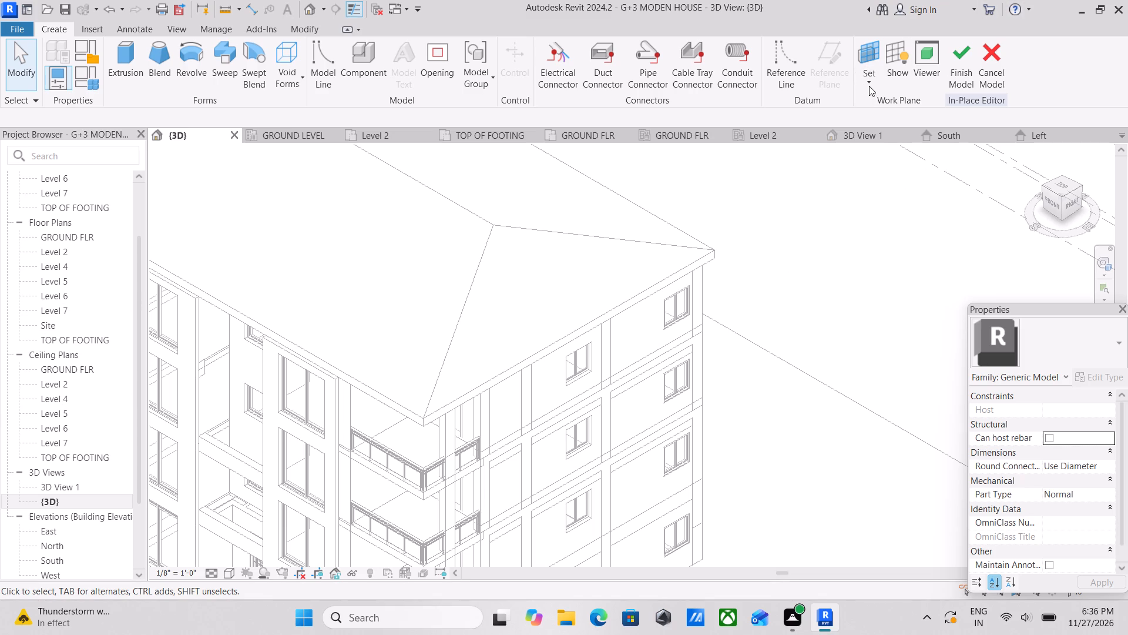
{"action": "left_click", "coordinate": [871, 85]}
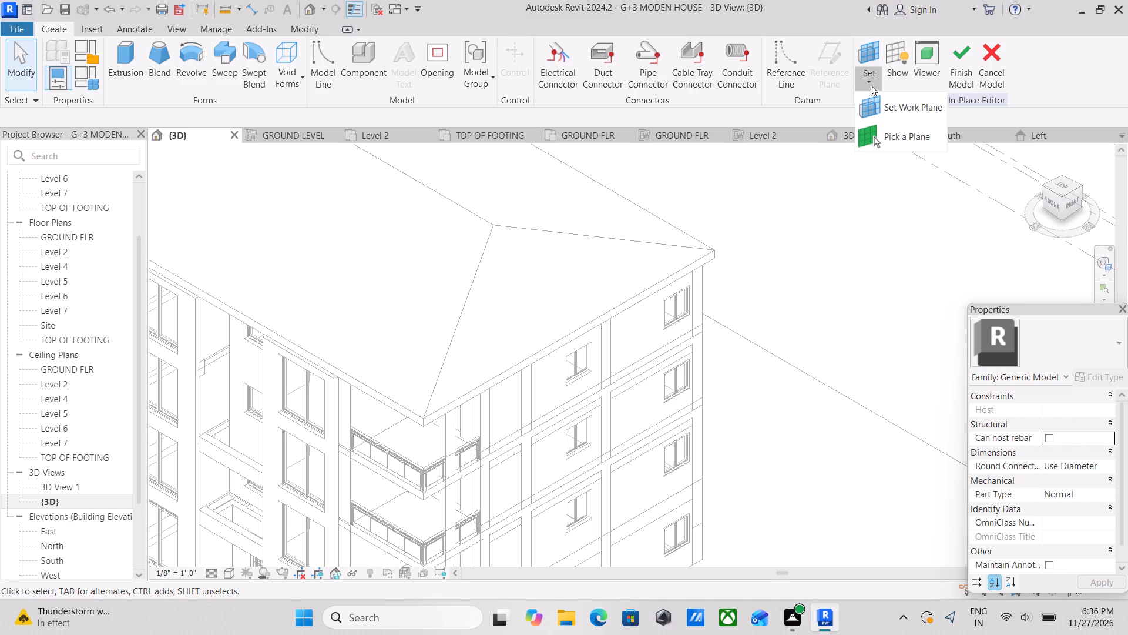
{"action": "scroll", "coordinate": [870, 168], "scroll_direction": "up", "scroll_amount": 3}
{"action": "scroll", "coordinate": [732, 280], "scroll_direction": "up", "scroll_amount": 1}
{"action": "middle_click_drag", "start_coordinate": [716, 283], "coordinate": [761, 212]}
{"action": "left_click", "coordinate": [886, 139]}
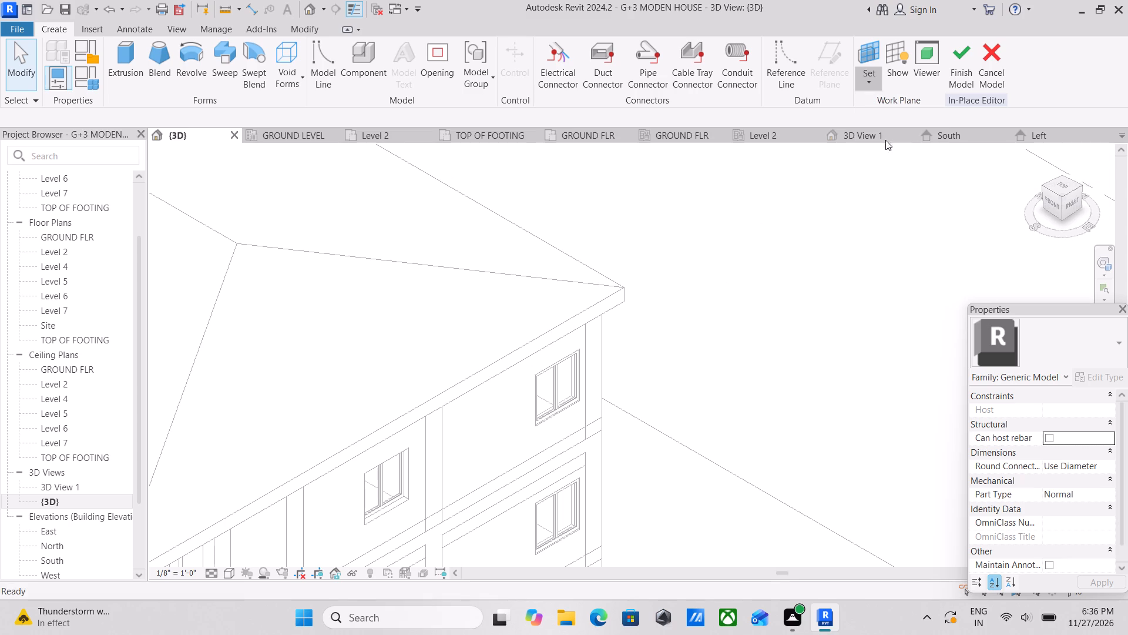
{"action": "left_click", "coordinate": [572, 349]}
Start an extrusion and, facing the right side, sketch a 4'-0" by 4'-0" rectangle along the outline of the top-floor window nearer the balconies.
{"action": "scroll", "coordinate": [544, 379], "scroll_direction": "up", "scroll_amount": 1}
{"action": "middle_click_drag", "start_coordinate": [543, 375], "coordinate": [593, 321]}
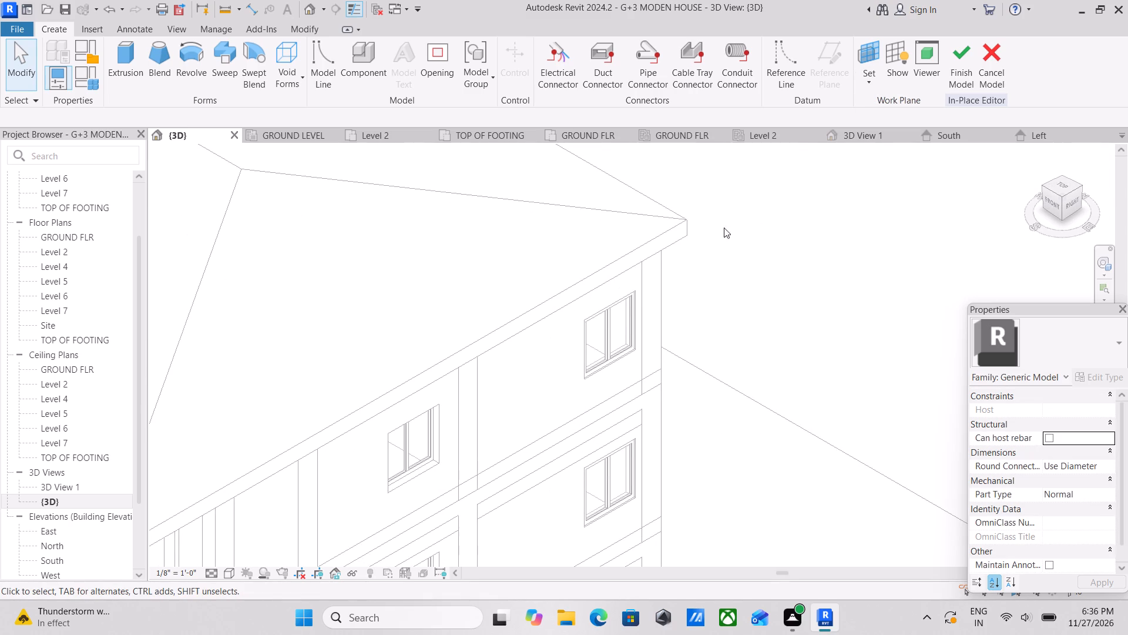
{"action": "left_click", "coordinate": [136, 75]}
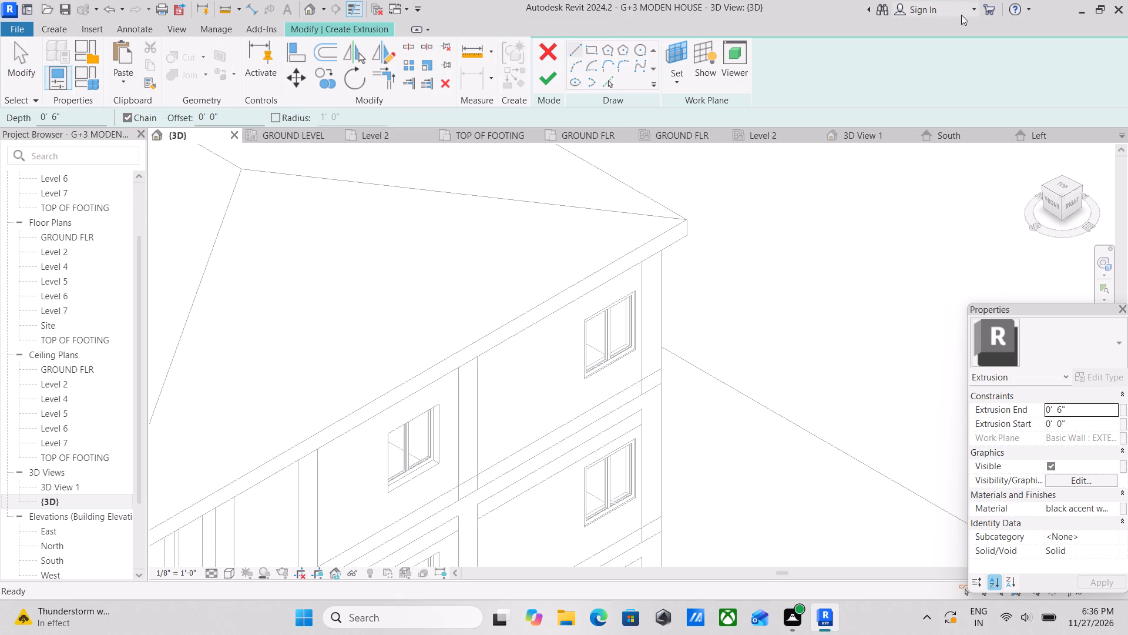
{"action": "middle_click_drag", "start_coordinate": [548, 346], "coordinate": [636, 175]}
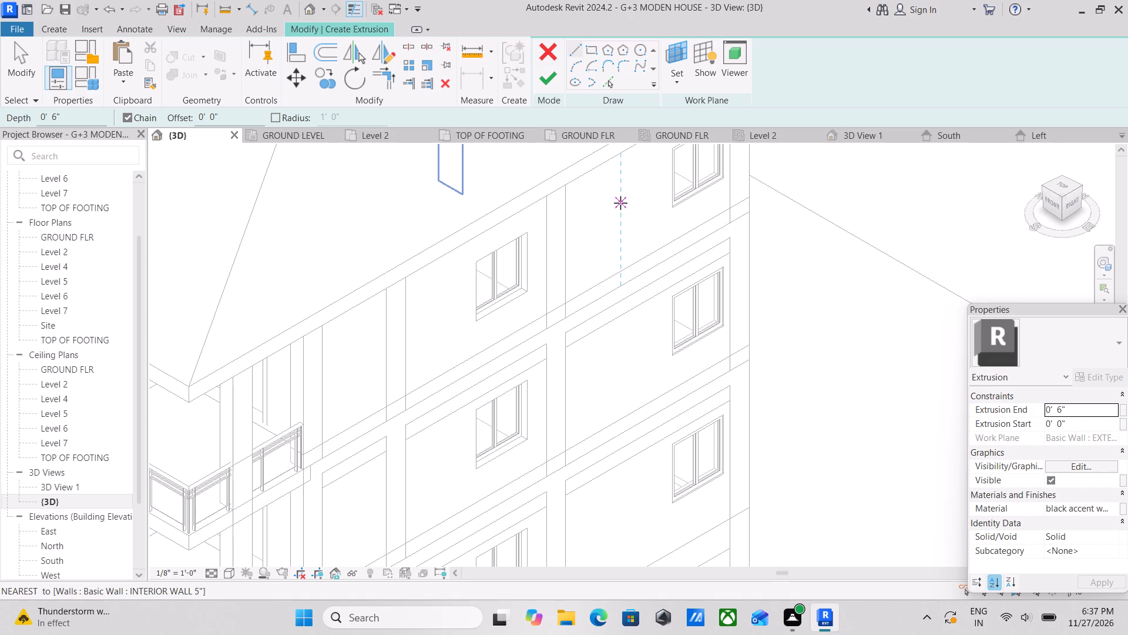
{"action": "scroll", "coordinate": [618, 207], "scroll_direction": "up", "scroll_amount": 2}
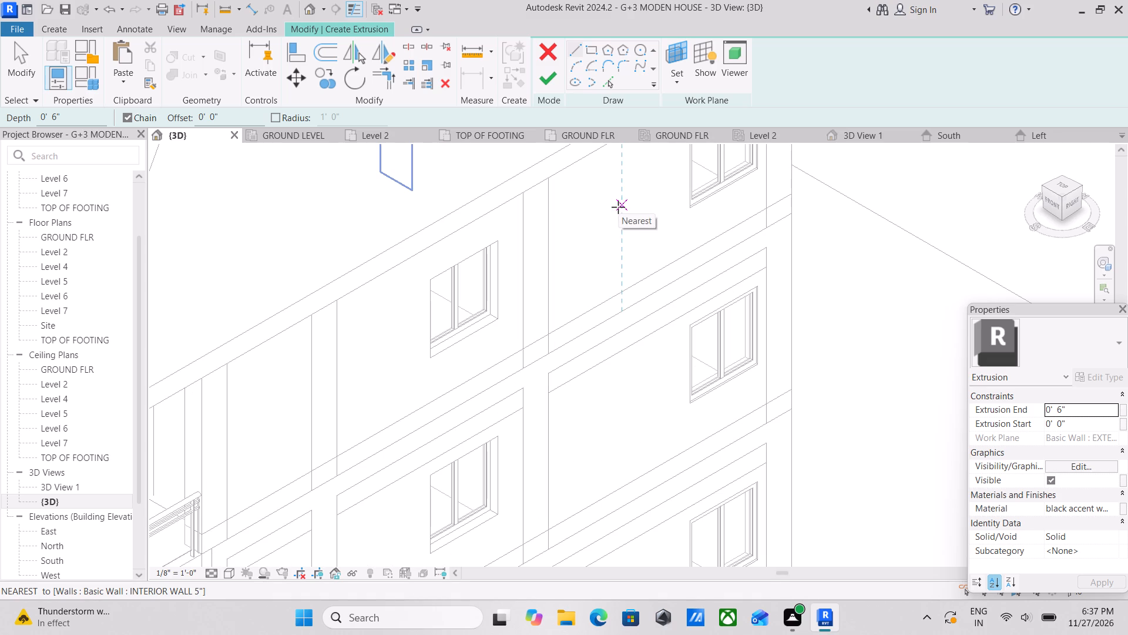
{"action": "scroll", "coordinate": [618, 207], "scroll_direction": "up", "scroll_amount": 1}
{"action": "scroll", "coordinate": [618, 207], "scroll_direction": "down", "scroll_amount": 1}
{"action": "scroll", "coordinate": [617, 234], "scroll_direction": "up", "scroll_amount": 1}
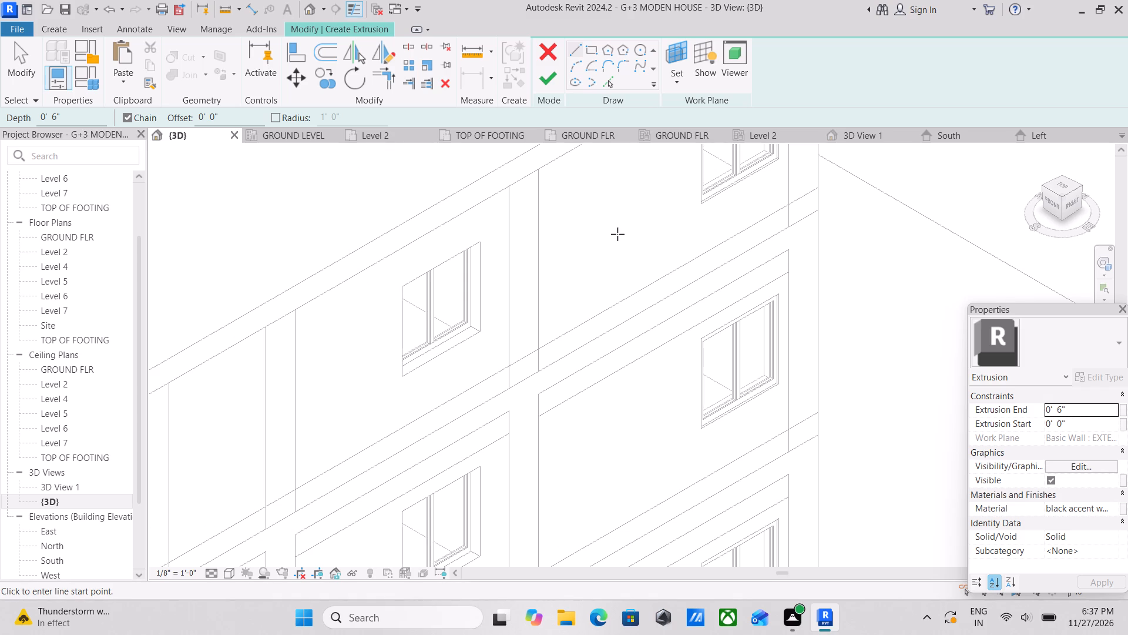
{"action": "scroll", "coordinate": [631, 209], "scroll_direction": "up", "scroll_amount": 2}
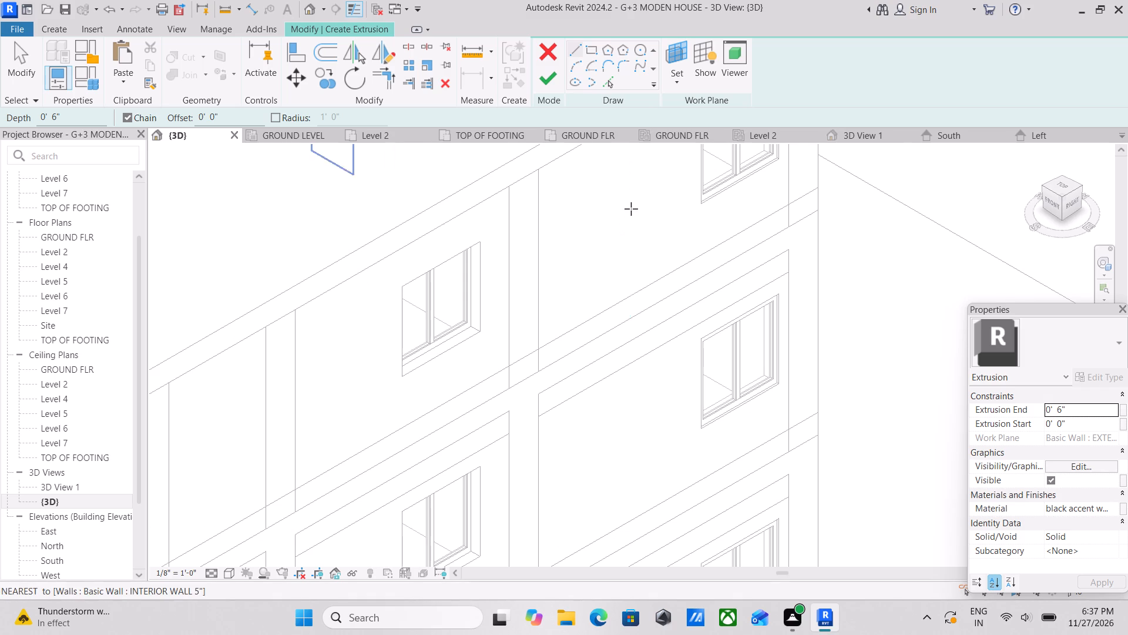
{"action": "middle_click_drag", "start_coordinate": [778, 273], "coordinate": [565, 445]}
{"action": "middle_click_drag", "start_coordinate": [655, 223], "coordinate": [653, 295]}
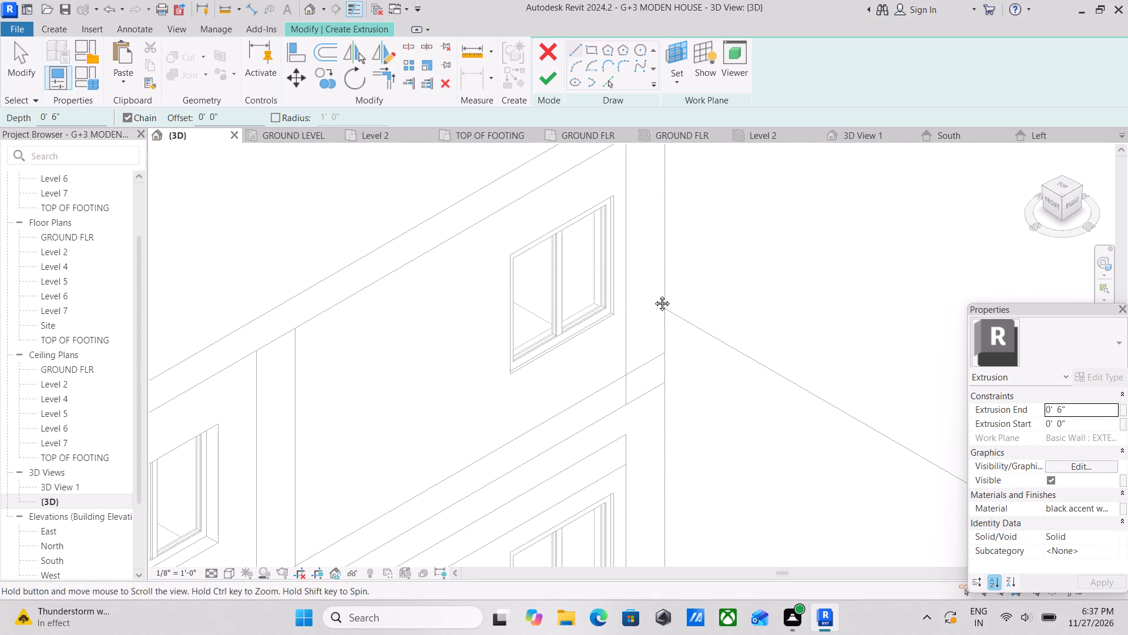
{"action": "middle_click_drag", "start_coordinate": [653, 295], "coordinate": [652, 300]}
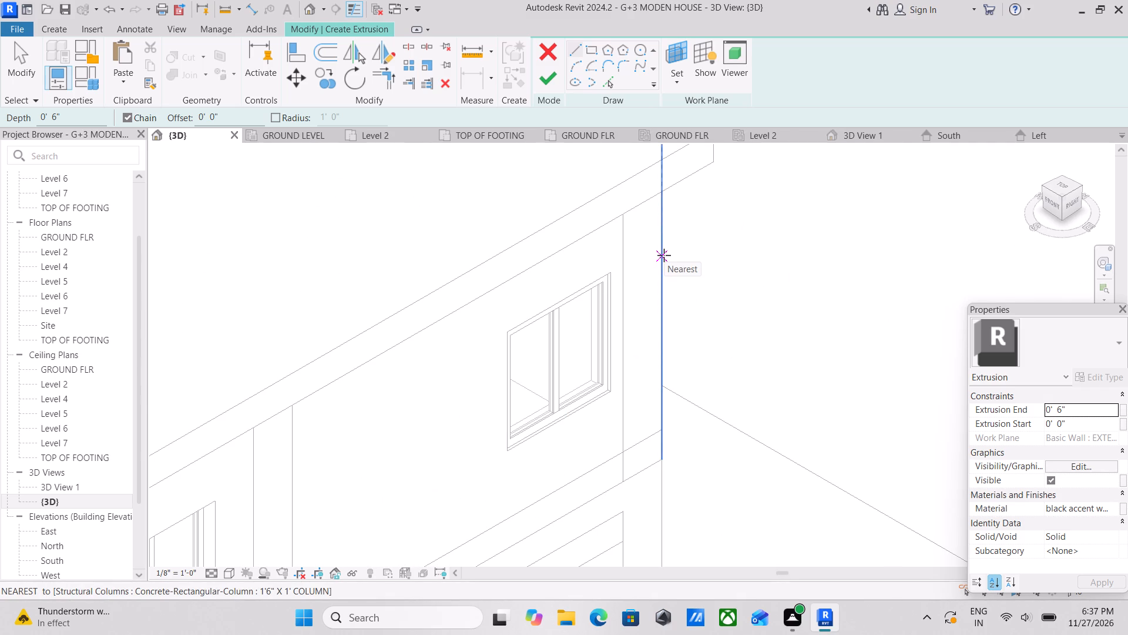
{"action": "scroll", "coordinate": [664, 255], "scroll_direction": "down", "scroll_amount": 2}
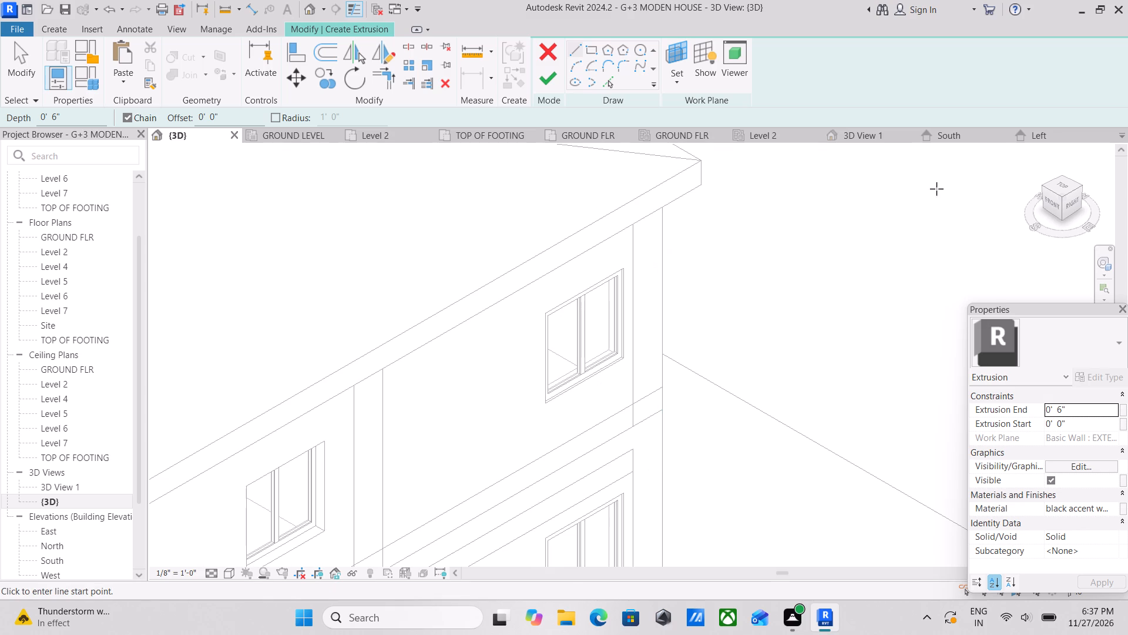
{"action": "left_click", "coordinate": [1070, 205]}
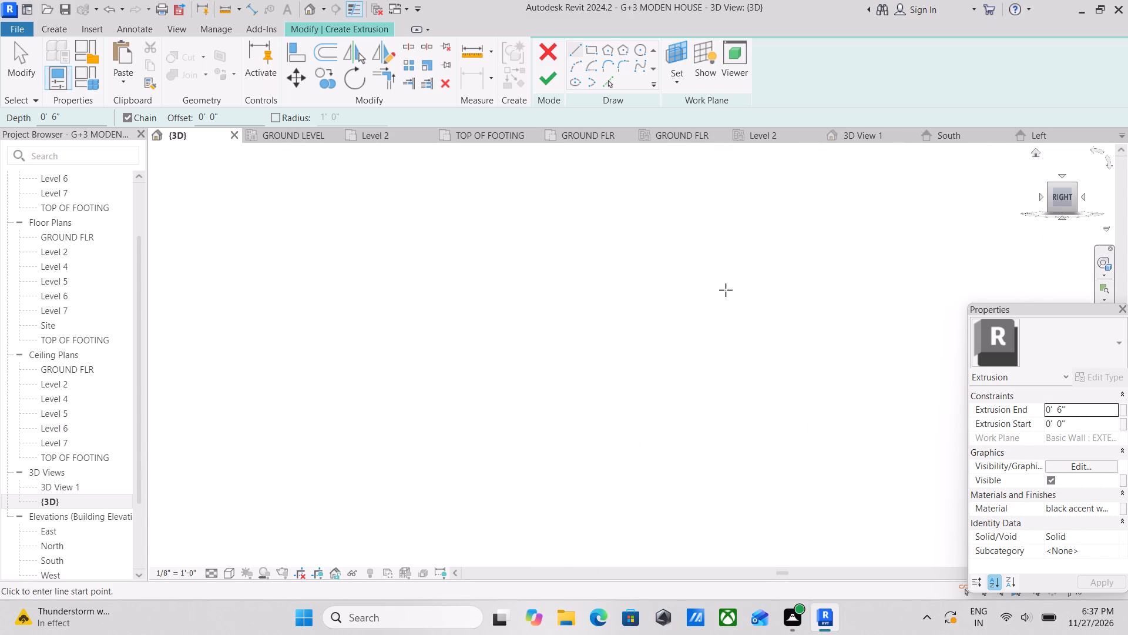
{"action": "scroll", "coordinate": [610, 400], "scroll_direction": "up", "scroll_amount": 3}
{"action": "scroll", "coordinate": [627, 339], "scroll_direction": "up", "scroll_amount": 4}
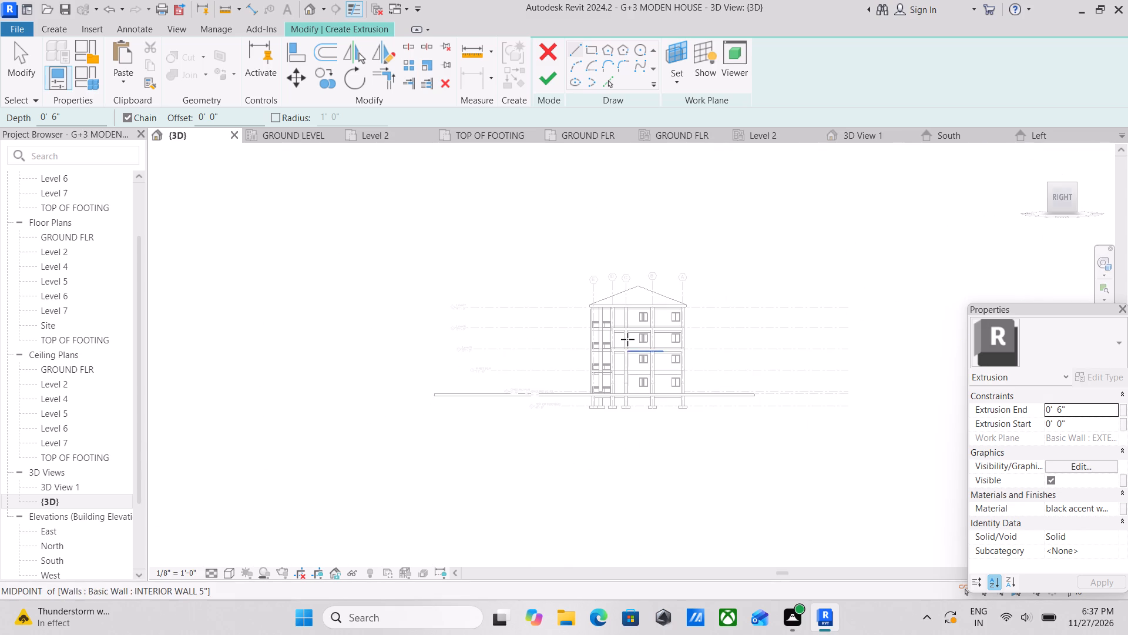
{"action": "scroll", "coordinate": [628, 330], "scroll_direction": "up", "scroll_amount": 5}
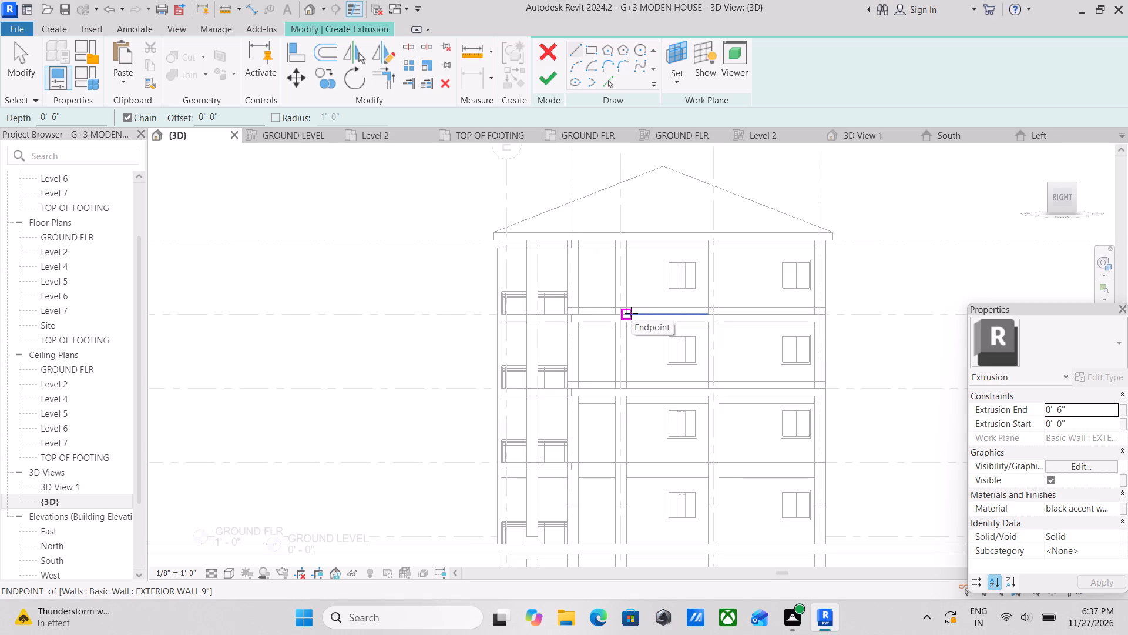
{"action": "scroll", "coordinate": [627, 262], "scroll_direction": "up", "scroll_amount": 1}
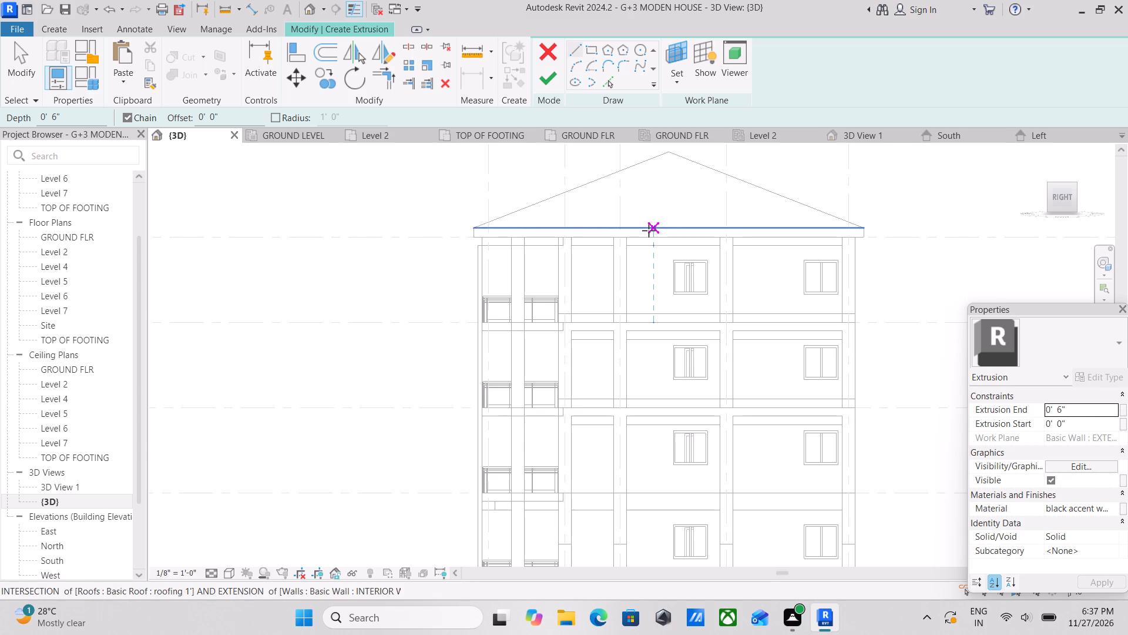
{"action": "scroll", "coordinate": [649, 230], "scroll_direction": "up", "scroll_amount": 2}
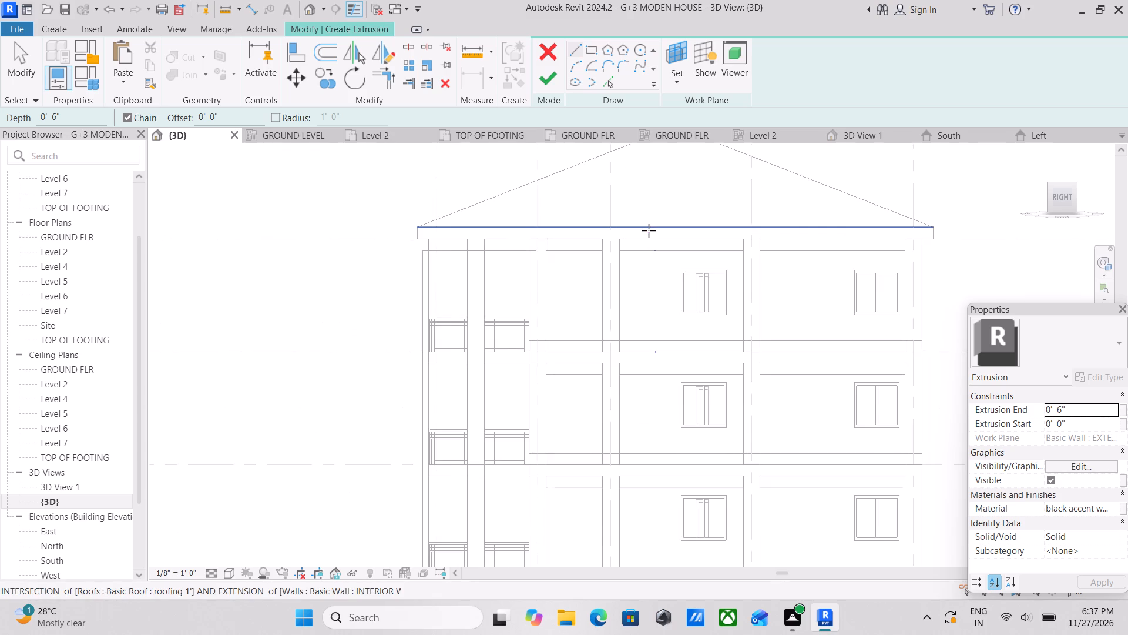
{"action": "scroll", "coordinate": [649, 230], "scroll_direction": "up", "scroll_amount": 1}
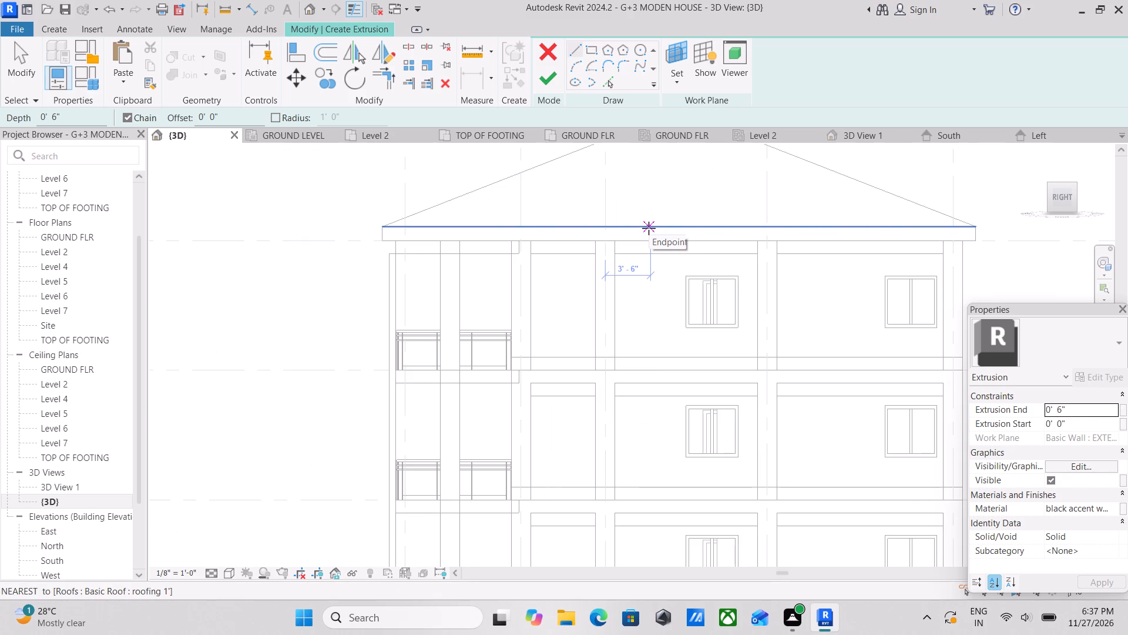
{"action": "scroll", "coordinate": [649, 228], "scroll_direction": "up", "scroll_amount": 3}
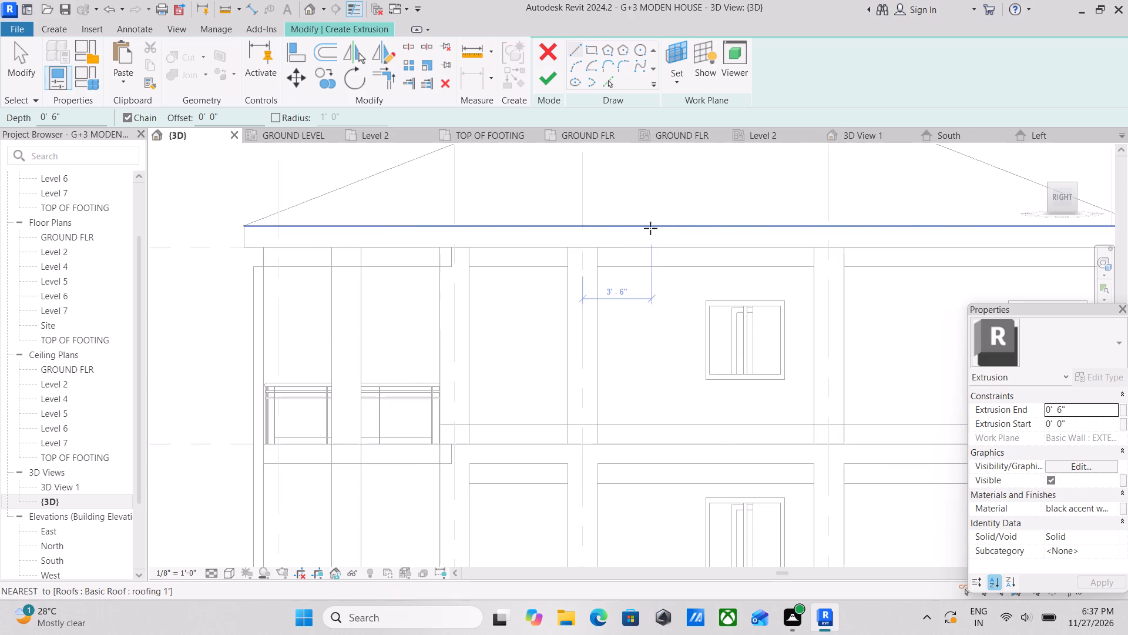
{"action": "middle_click_drag", "start_coordinate": [717, 267], "coordinate": [551, 281]}
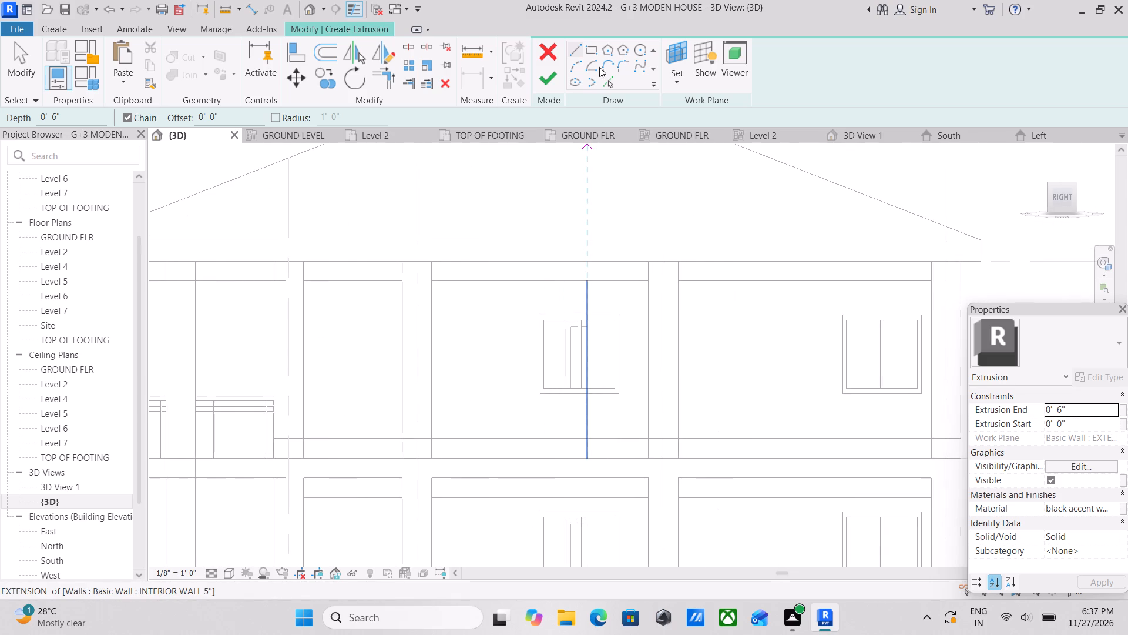
{"action": "left_click", "coordinate": [589, 49]}
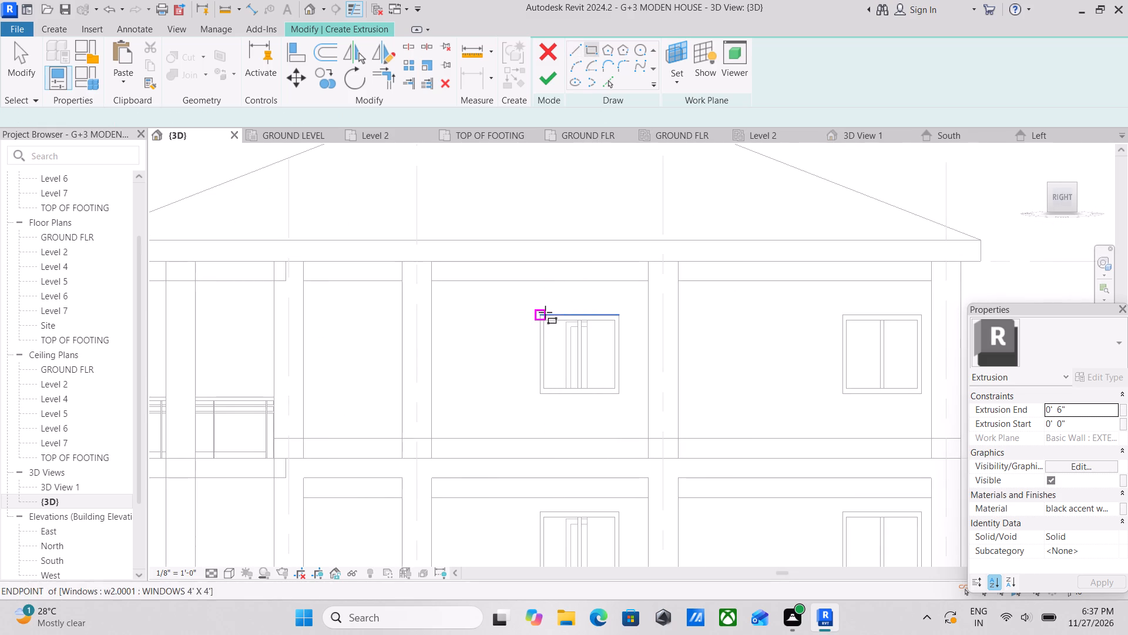
{"action": "left_click", "coordinate": [543, 311]}
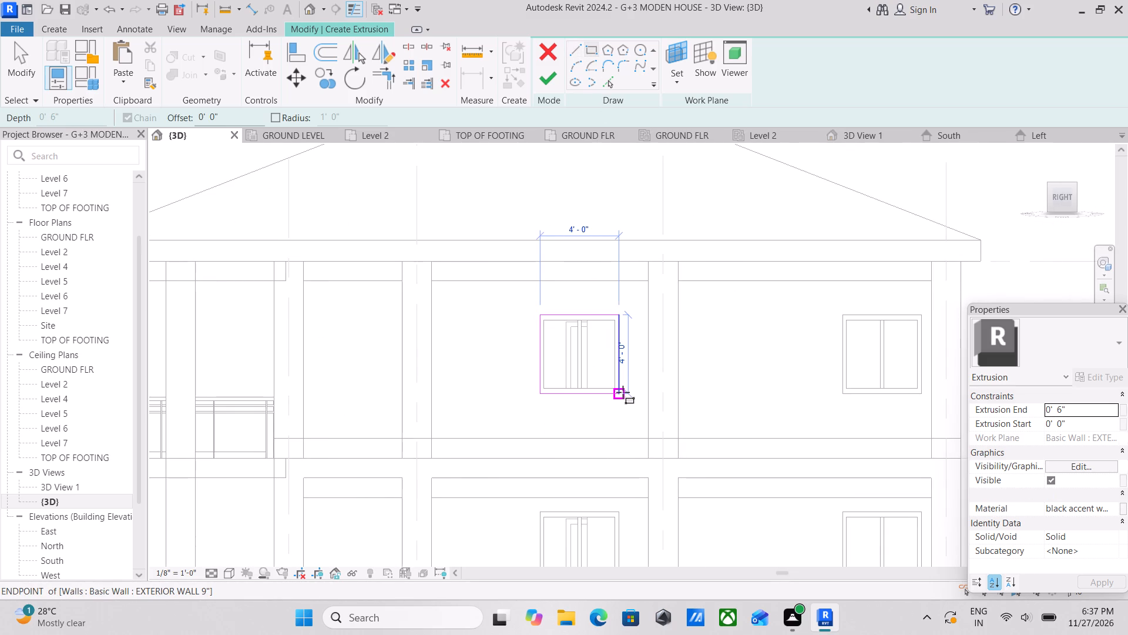
{"action": "left_click", "coordinate": [623, 392]}
Sketch a second rectangle offset 4" outward from the window outline, forming a 4'-8" by 4'-8" outer frame boundary.
{"action": "left_click", "coordinate": [595, 50]}
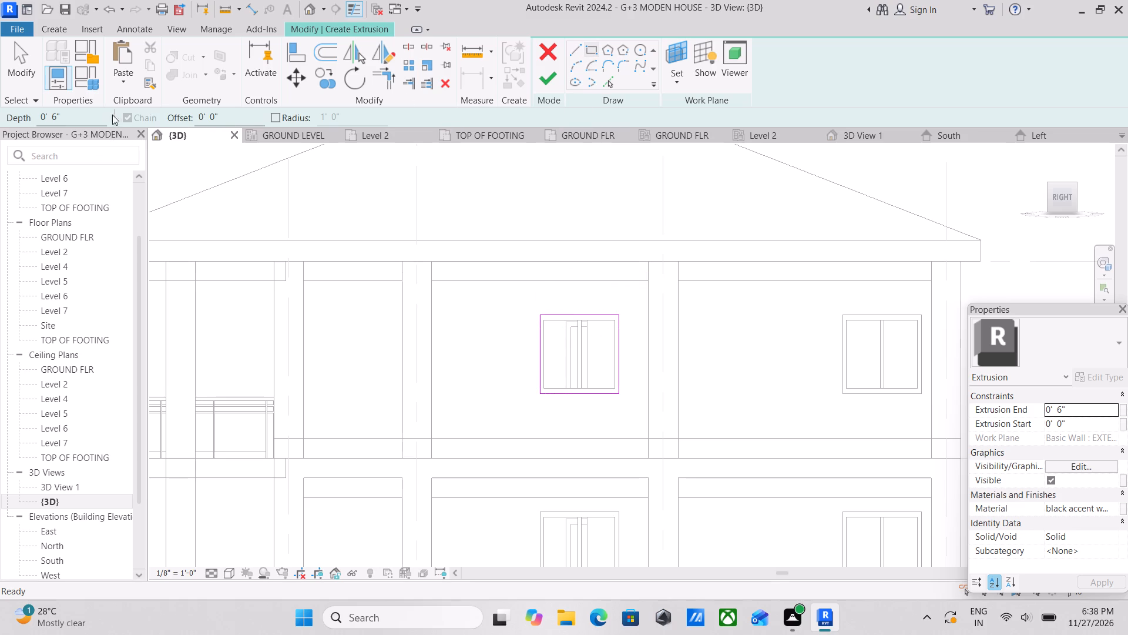
{"action": "left_click_drag", "start_coordinate": [242, 121], "coordinate": [172, 132]}
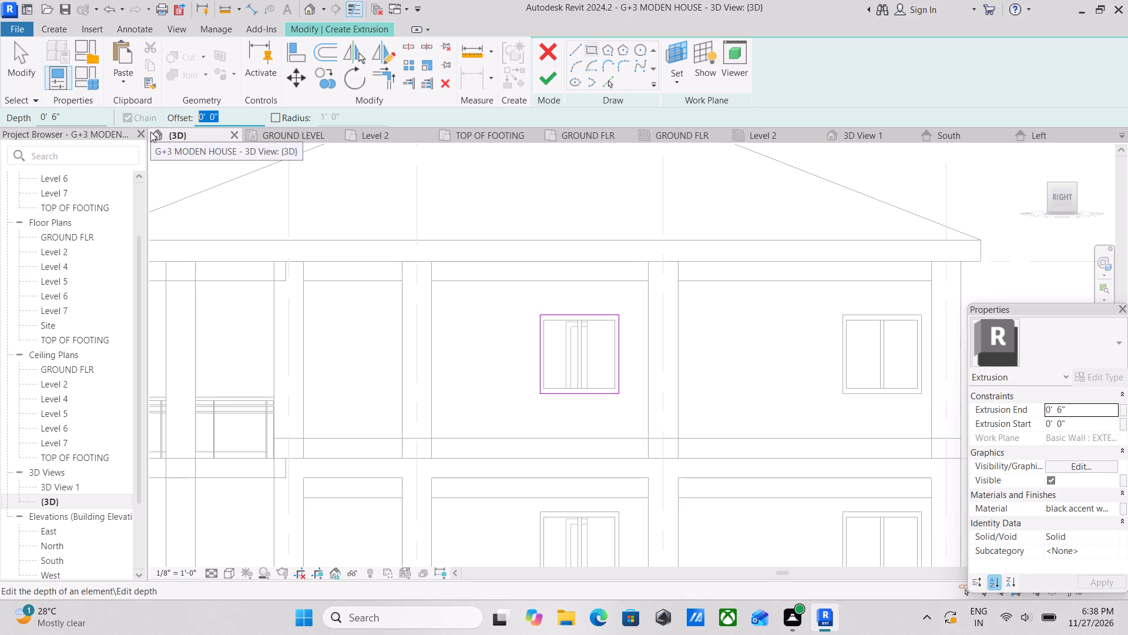
{"action": "key", "text": "3"}
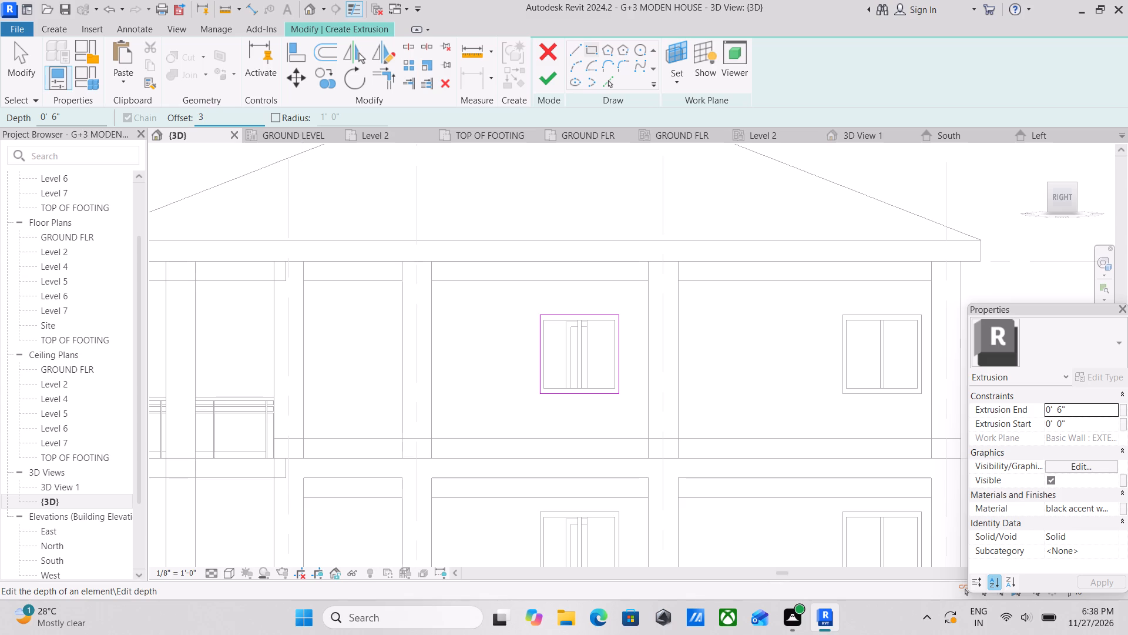
{"action": "key", "text": "BackSpace"}
{"action": "key", "text": "4"}
{"action": "key", "text": "shift+quotedbl"}
{"action": "key", "text": "Return"}
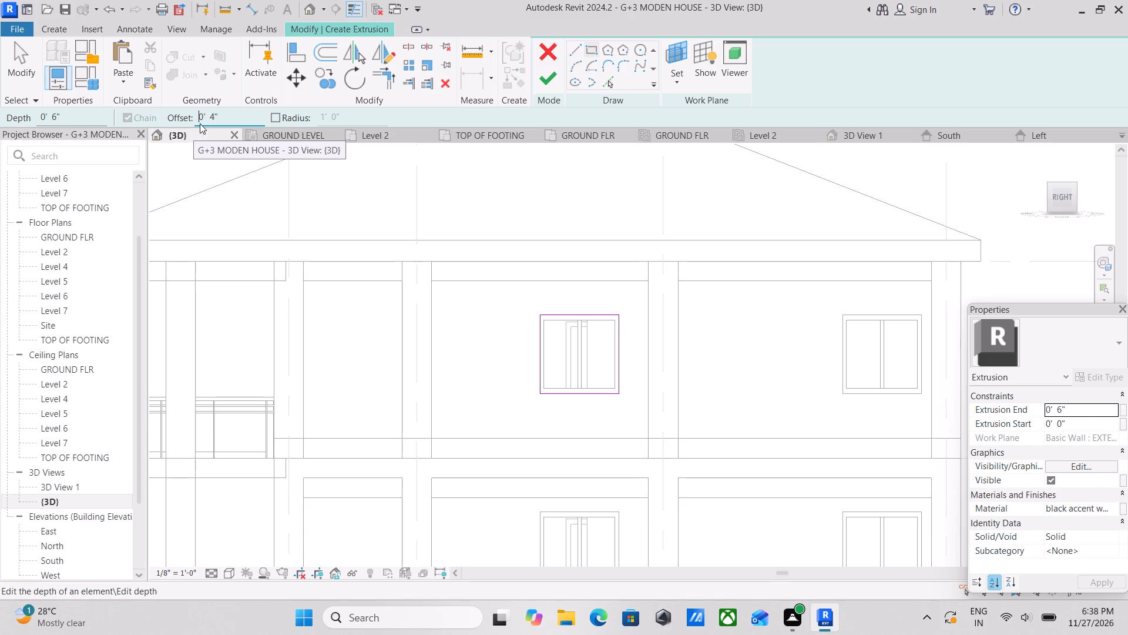
{"action": "scroll", "coordinate": [456, 241], "scroll_direction": "up", "scroll_amount": 3}
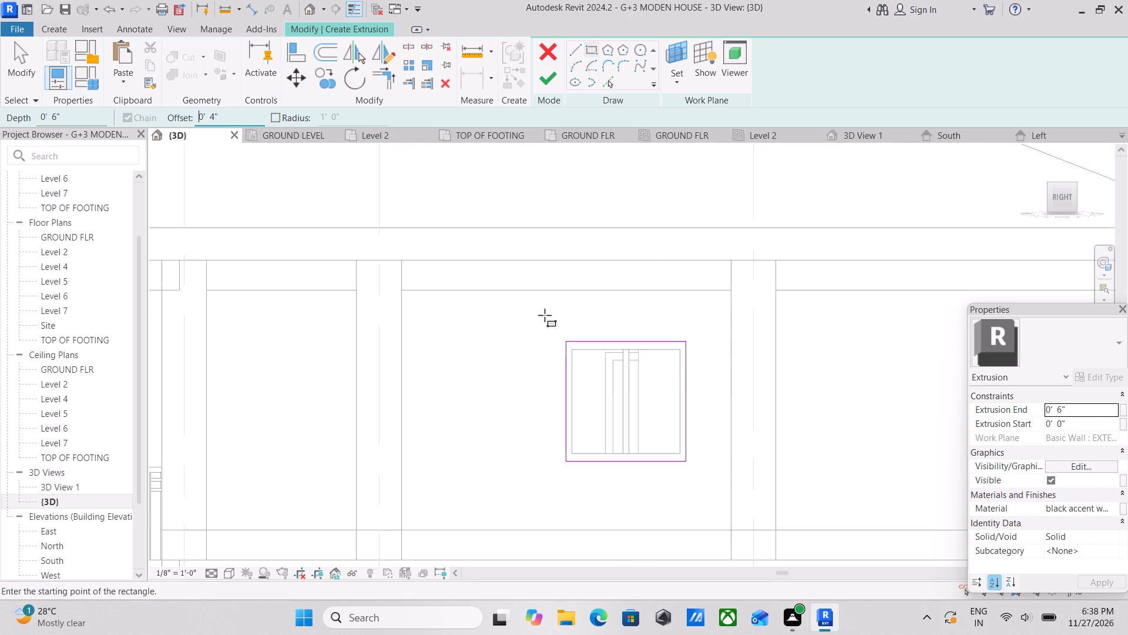
{"action": "left_click", "coordinate": [566, 342]}
{"action": "middle_click_drag", "start_coordinate": [613, 396], "coordinate": [539, 324]}
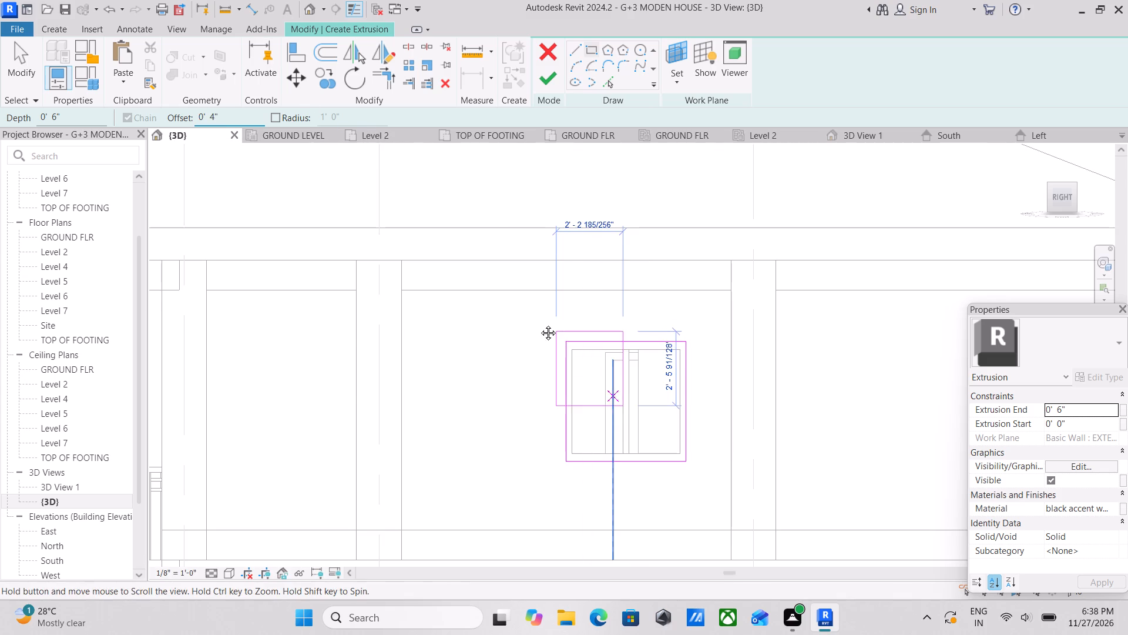
{"action": "middle_click_drag", "start_coordinate": [539, 324], "coordinate": [536, 320]}
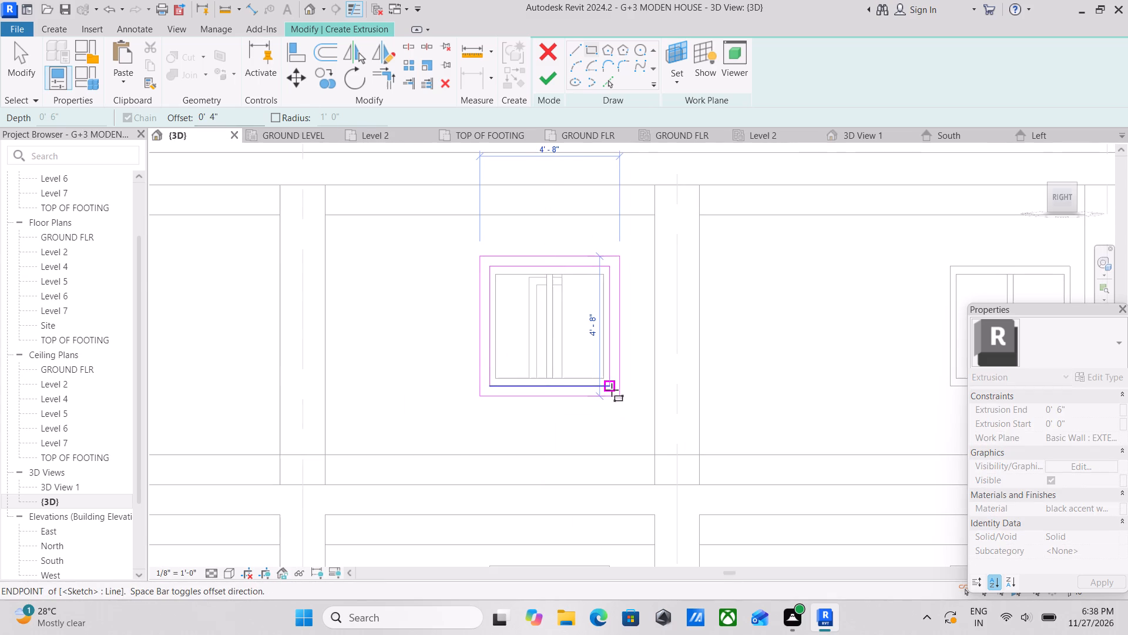
{"action": "left_click", "coordinate": [612, 390]}
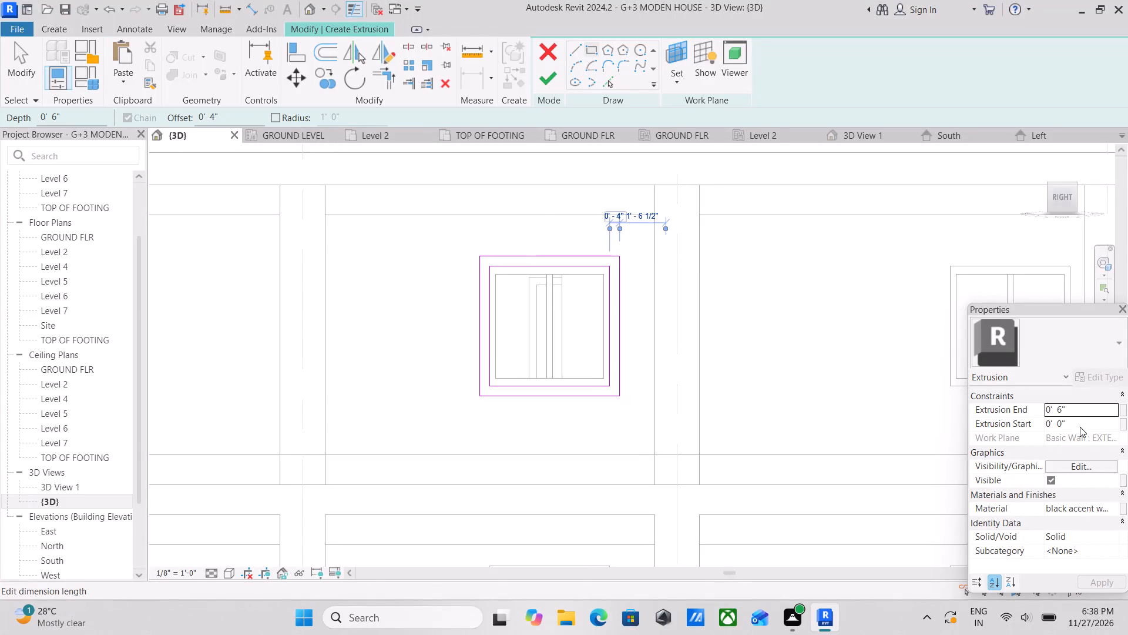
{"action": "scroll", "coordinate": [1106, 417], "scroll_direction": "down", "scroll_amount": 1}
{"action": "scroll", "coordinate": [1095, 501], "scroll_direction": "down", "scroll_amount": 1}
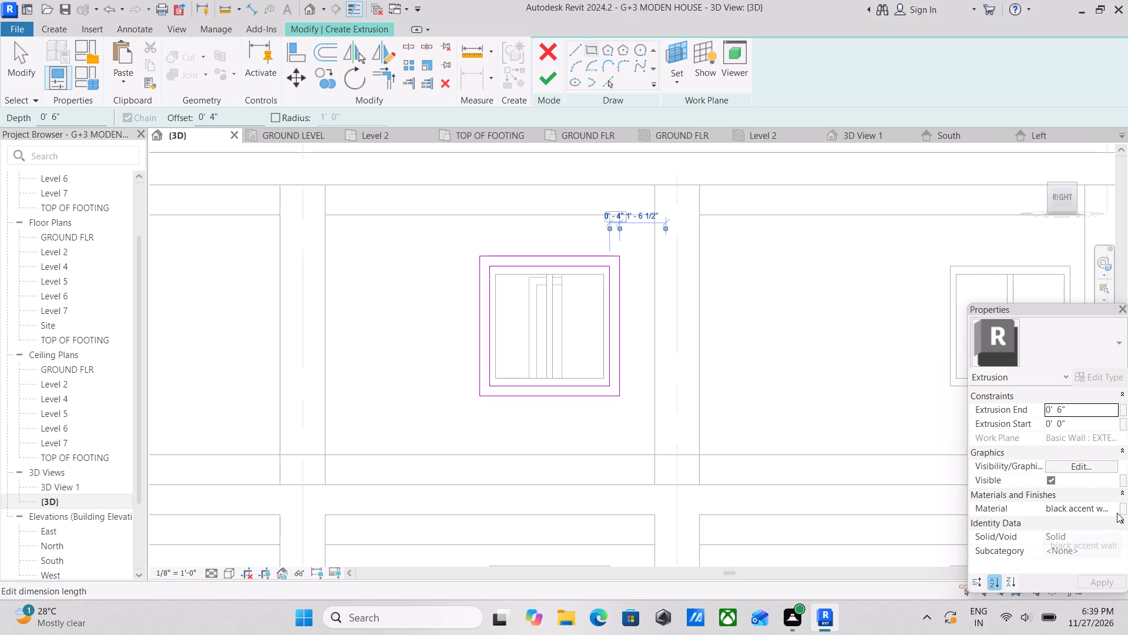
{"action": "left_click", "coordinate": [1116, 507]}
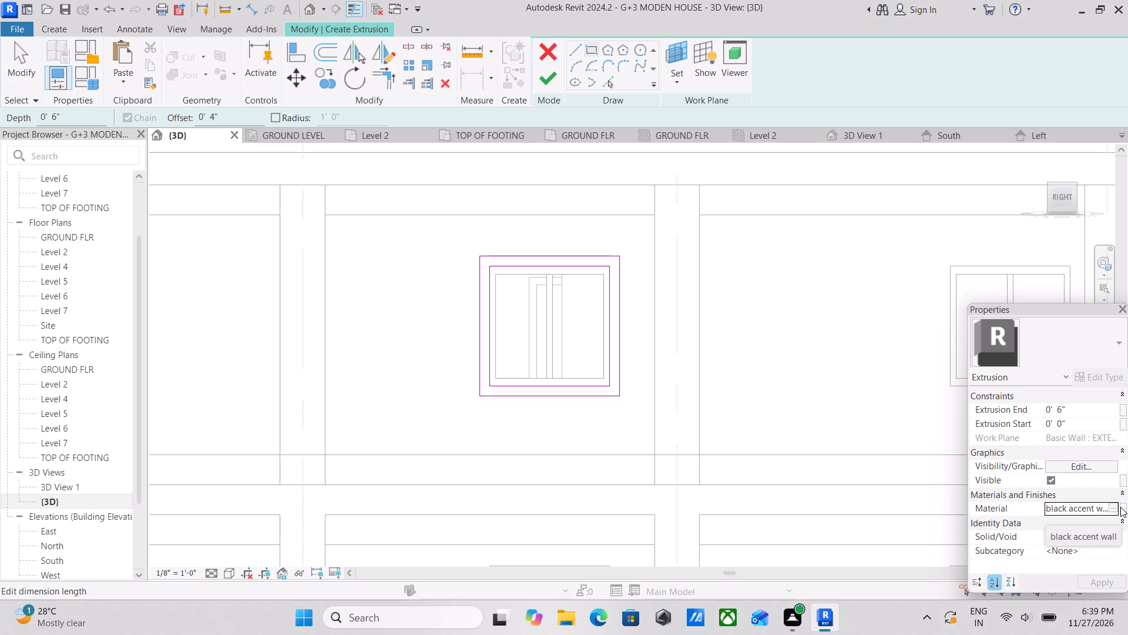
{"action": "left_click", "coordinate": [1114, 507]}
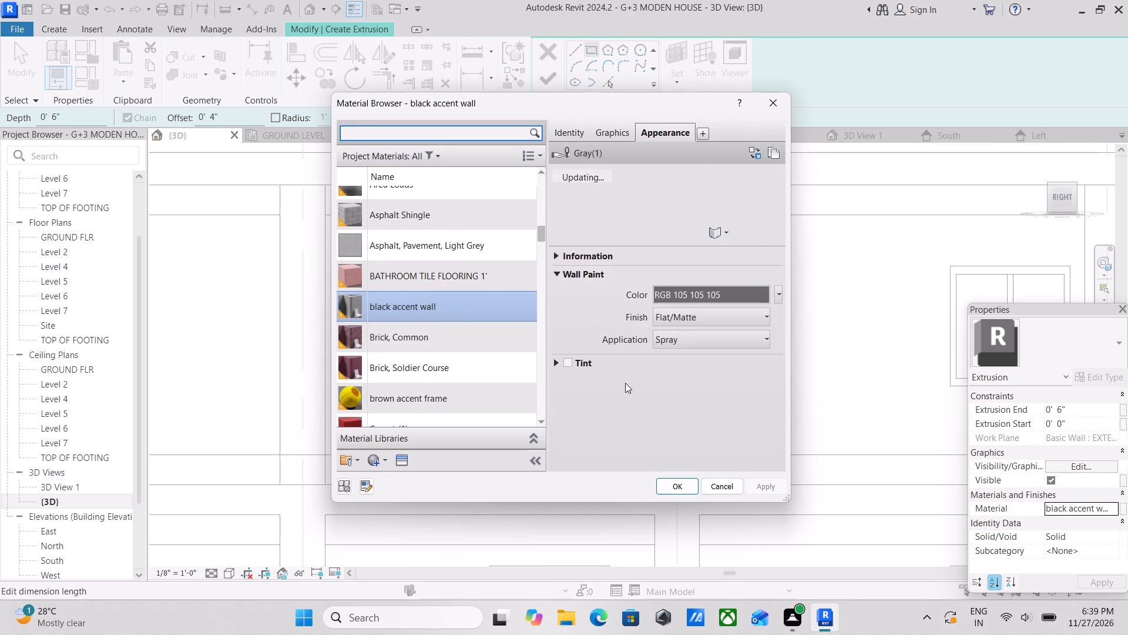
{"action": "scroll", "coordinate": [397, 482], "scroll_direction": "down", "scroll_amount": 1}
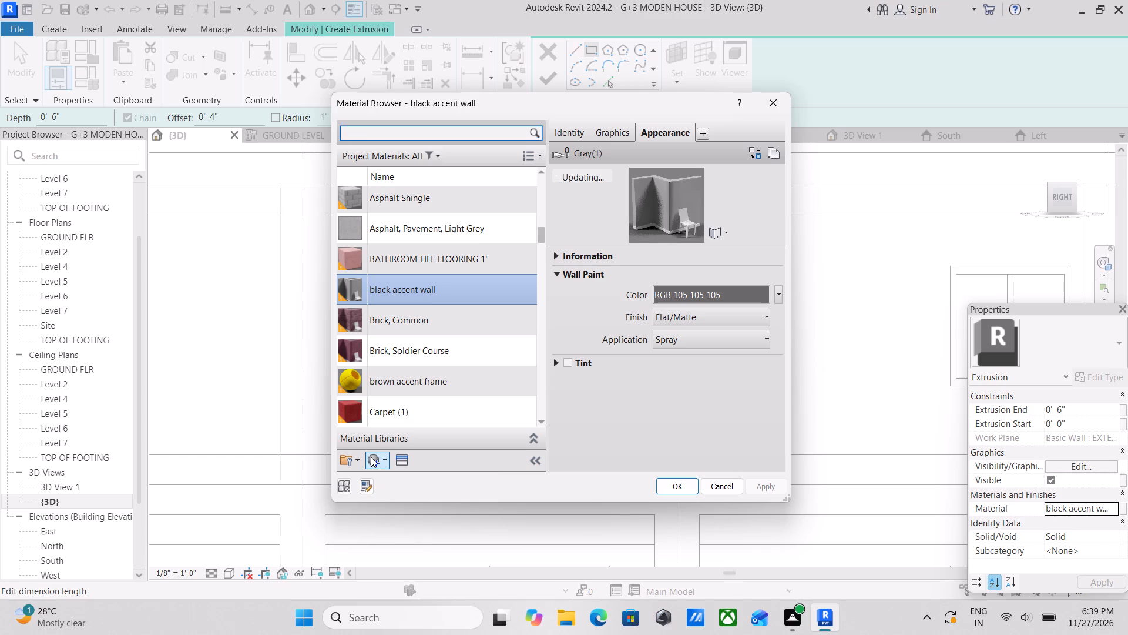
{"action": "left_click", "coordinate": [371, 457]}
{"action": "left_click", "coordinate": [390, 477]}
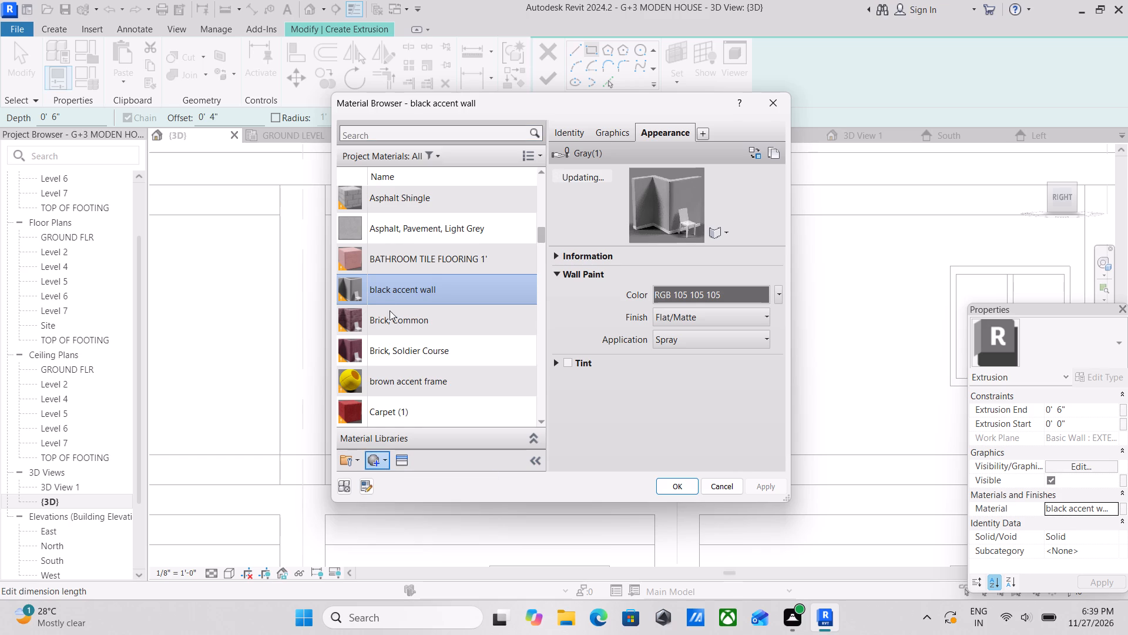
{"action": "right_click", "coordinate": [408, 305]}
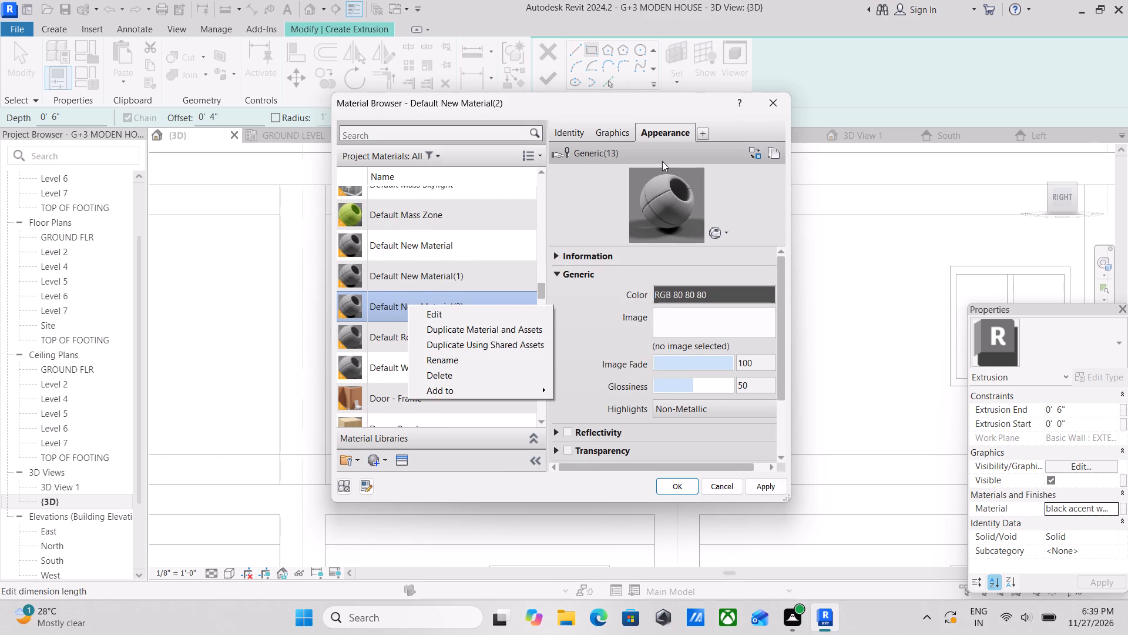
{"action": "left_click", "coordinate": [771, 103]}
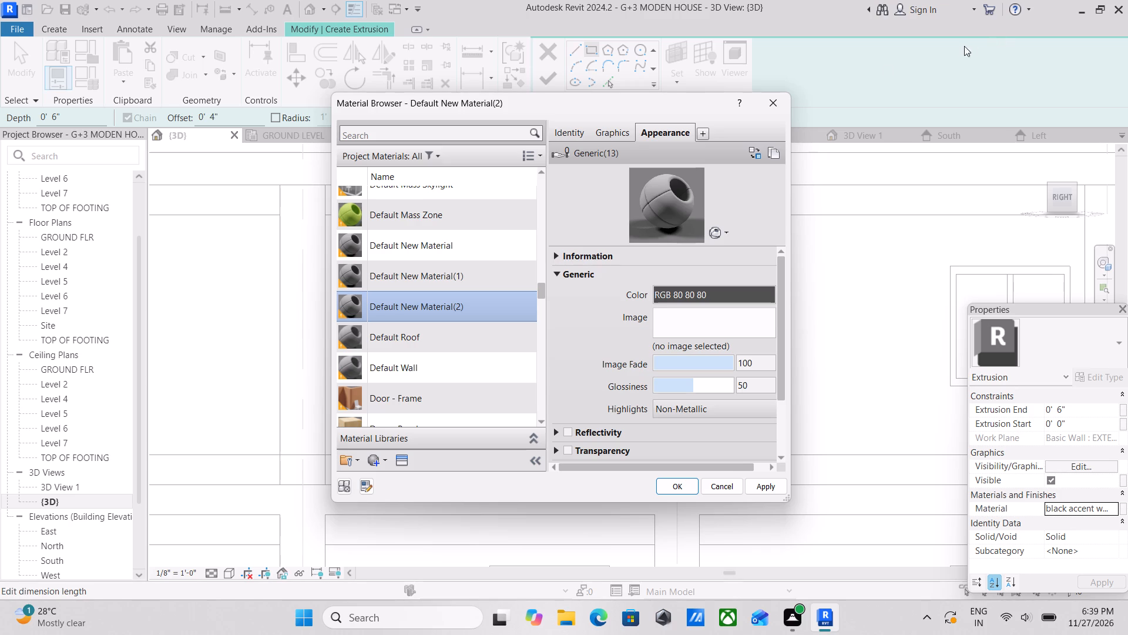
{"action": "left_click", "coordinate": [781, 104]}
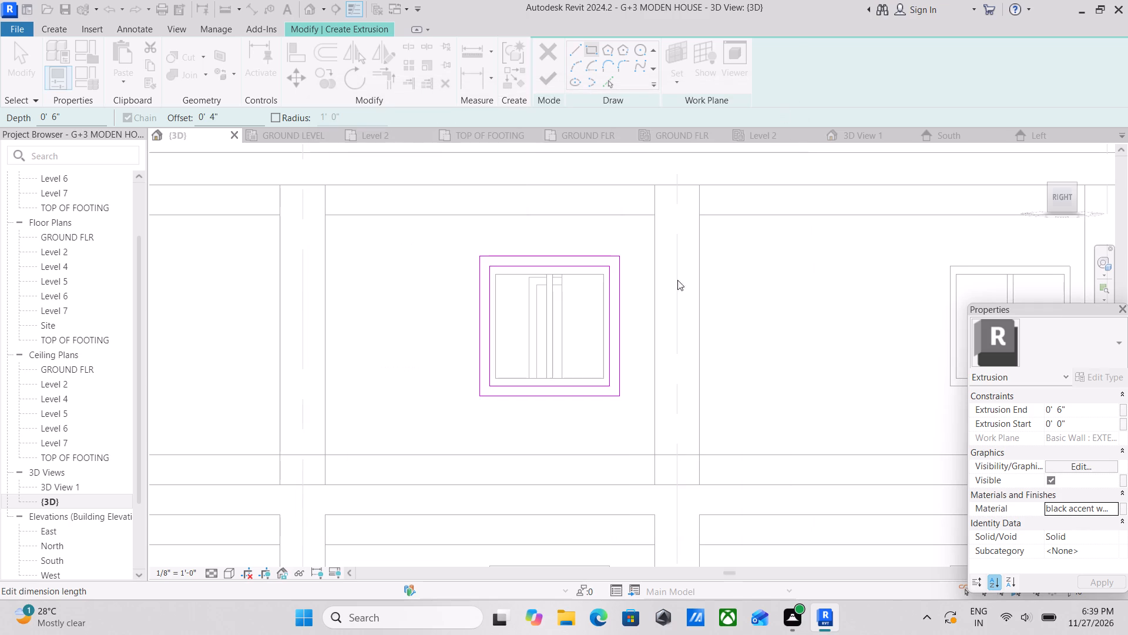
Finish the frame extrusion with its 6" depth and black accent wall material, and complete the in-place model.
{"action": "scroll", "coordinate": [527, 330], "scroll_direction": "up", "scroll_amount": 4}
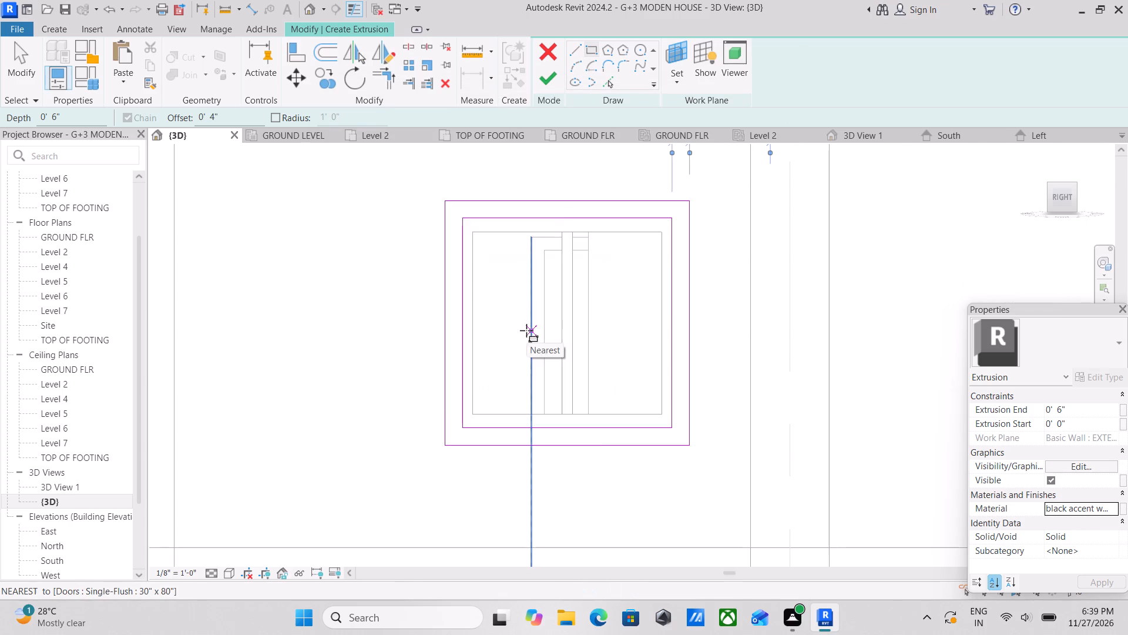
{"action": "scroll", "coordinate": [526, 330], "scroll_direction": "up", "scroll_amount": 1}
{"action": "scroll", "coordinate": [538, 302], "scroll_direction": "down", "scroll_amount": 2}
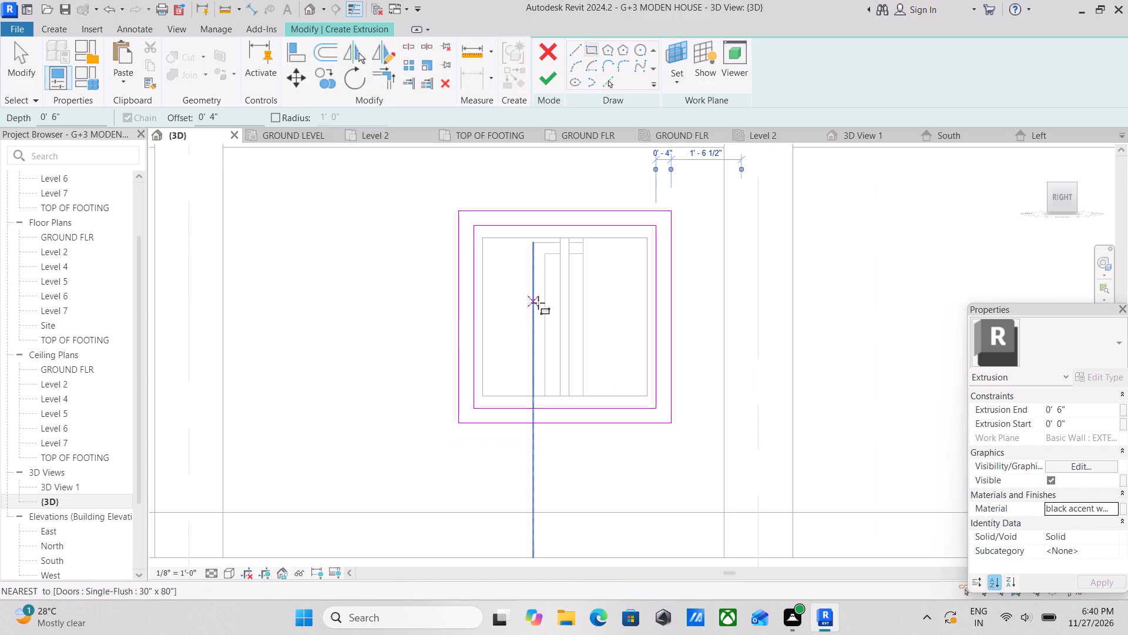
{"action": "scroll", "coordinate": [540, 309], "scroll_direction": "down", "scroll_amount": 1}
{"action": "middle_click_drag", "start_coordinate": [540, 309], "coordinate": [541, 411]}
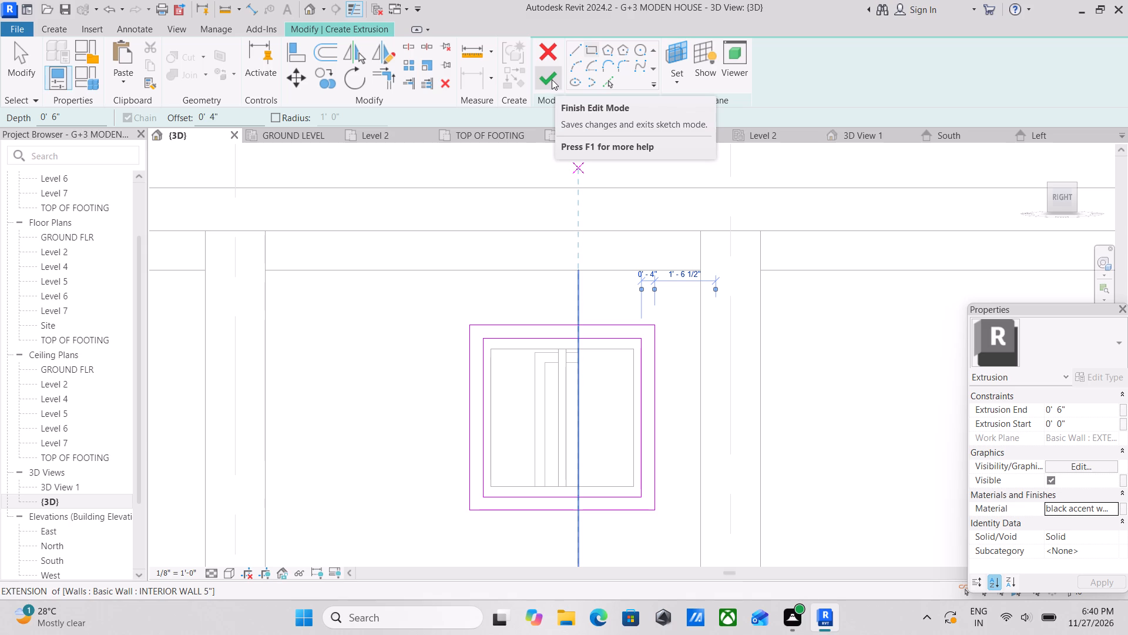
{"action": "left_click", "coordinate": [552, 79]}
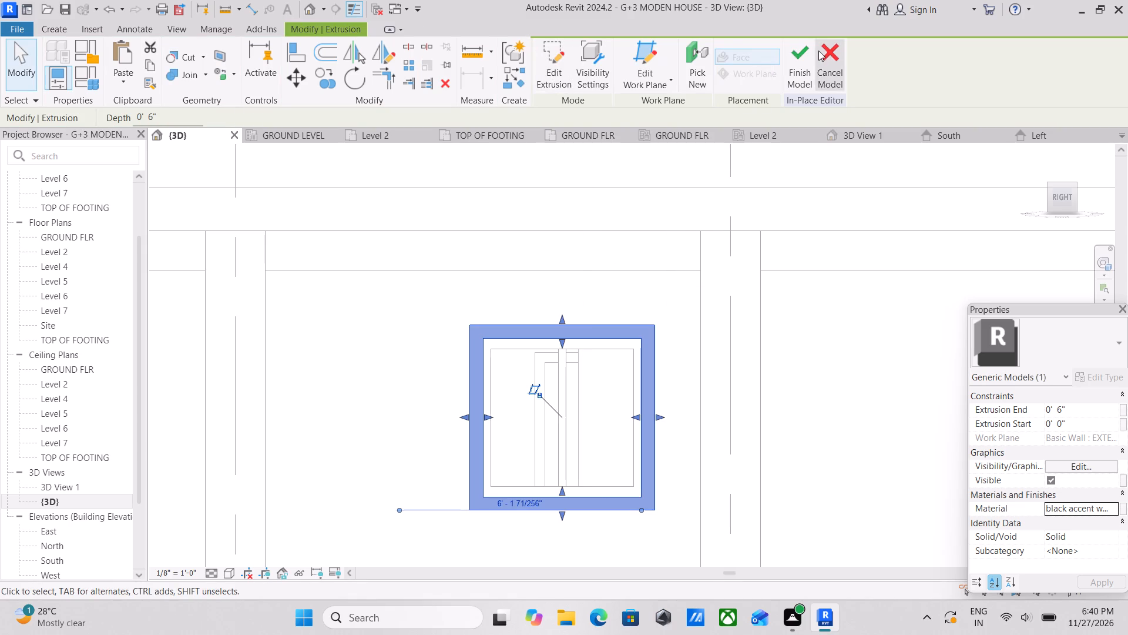
{"action": "left_click", "coordinate": [792, 51]}
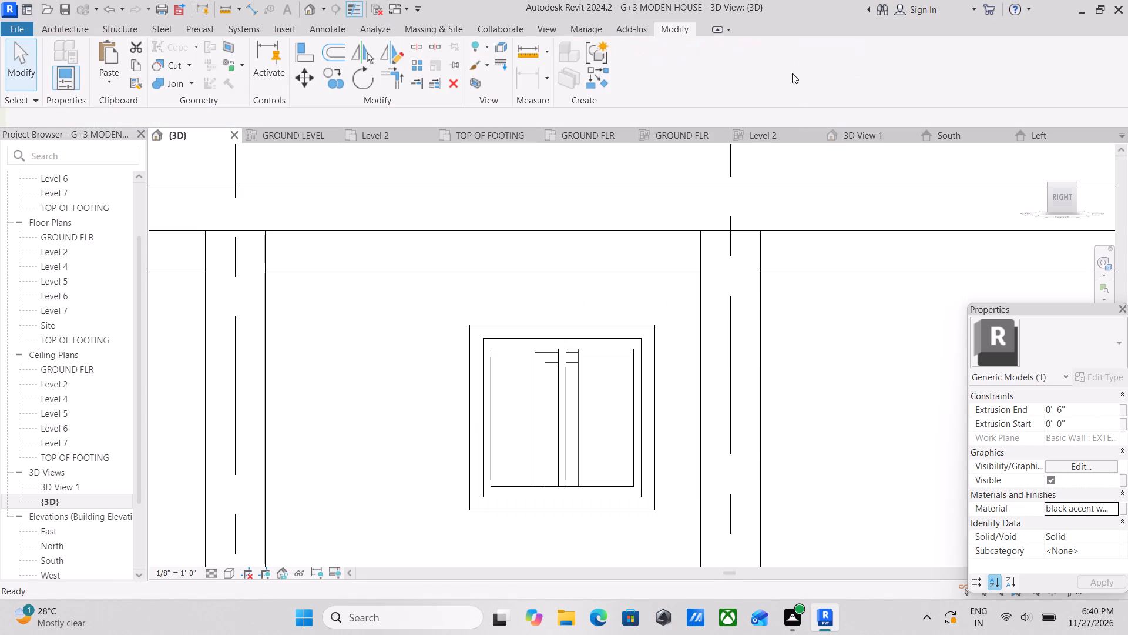
Examine the finished window frame on the top floor from the right-back corner of the building.
{"action": "left_click", "coordinate": [1047, 184]}
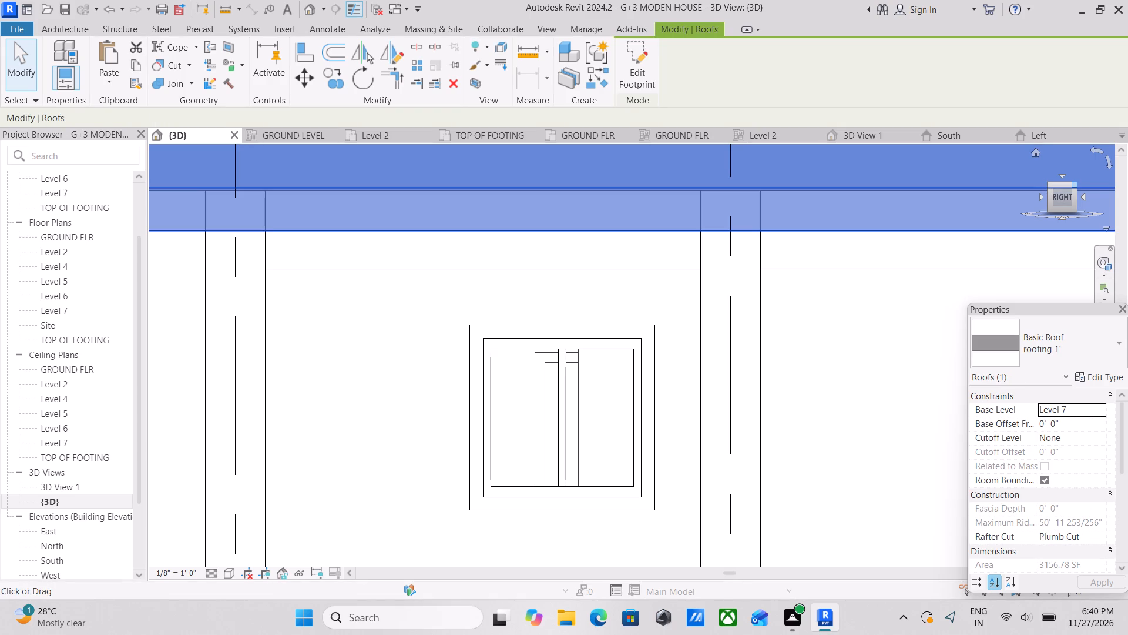
{"action": "left_click", "coordinate": [1076, 186]}
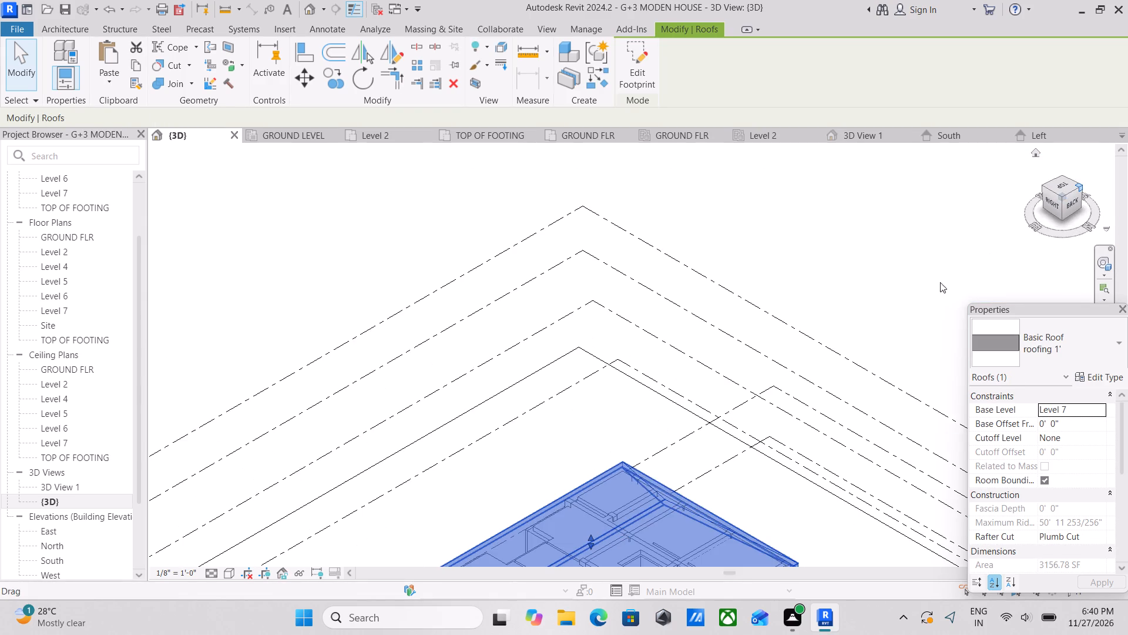
{"action": "scroll", "coordinate": [652, 403], "scroll_direction": "up", "scroll_amount": 2}
{"action": "middle_click_drag", "start_coordinate": [655, 389], "coordinate": [768, 276]}
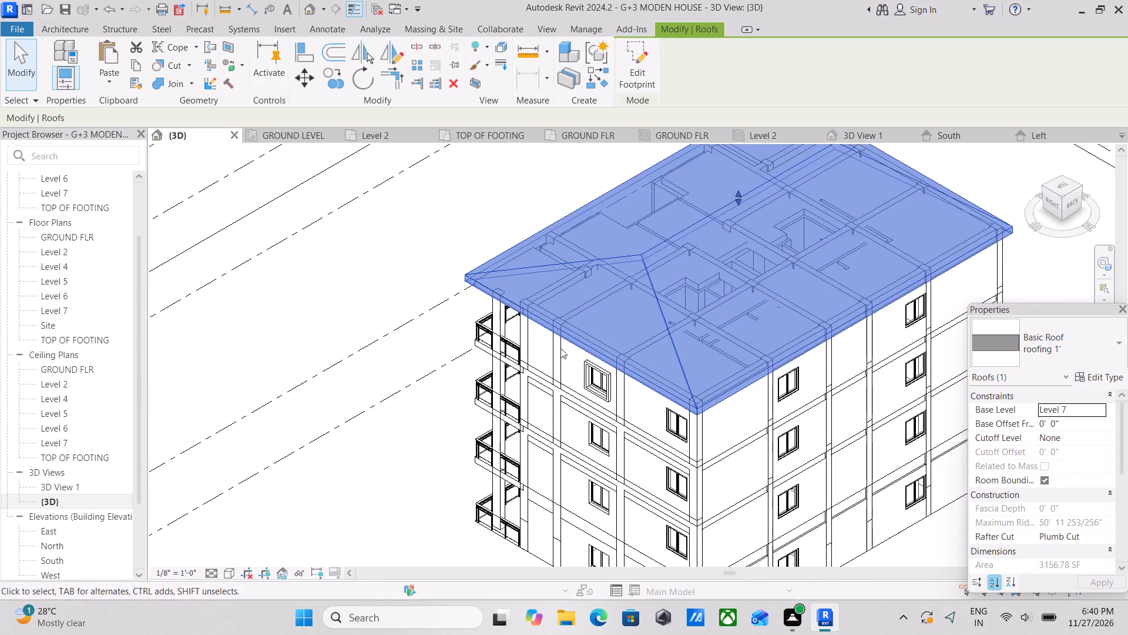
{"action": "scroll", "coordinate": [525, 367], "scroll_direction": "up", "scroll_amount": 1}
{"action": "middle_click_drag", "start_coordinate": [533, 390], "coordinate": [552, 421]}
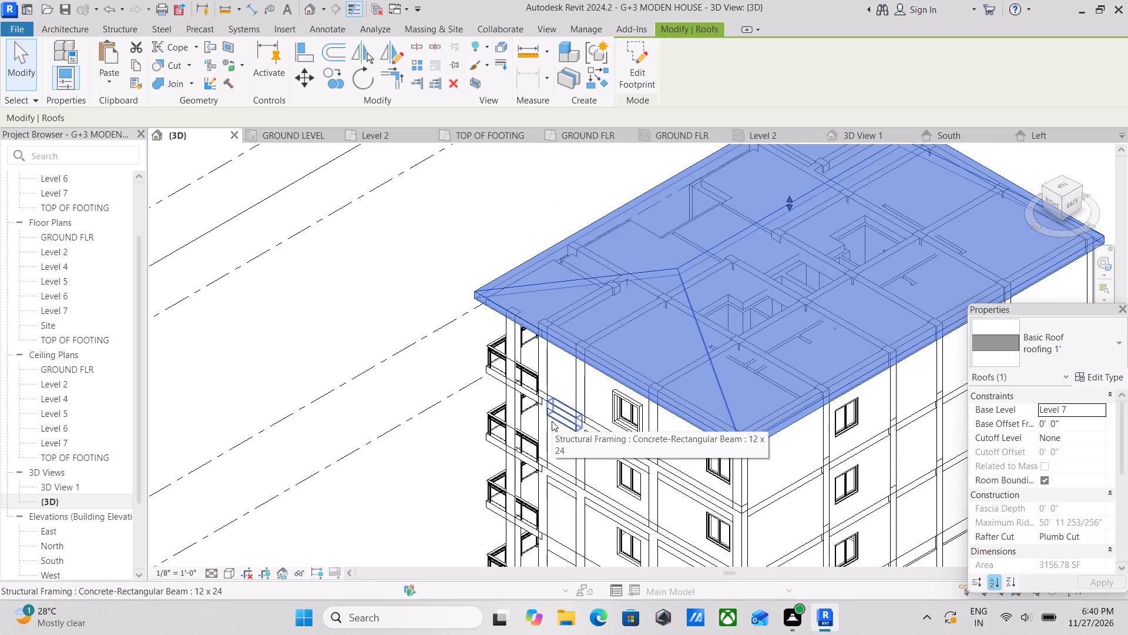
{"action": "key", "text": "Escape"}
{"action": "key", "text": "Escape"}
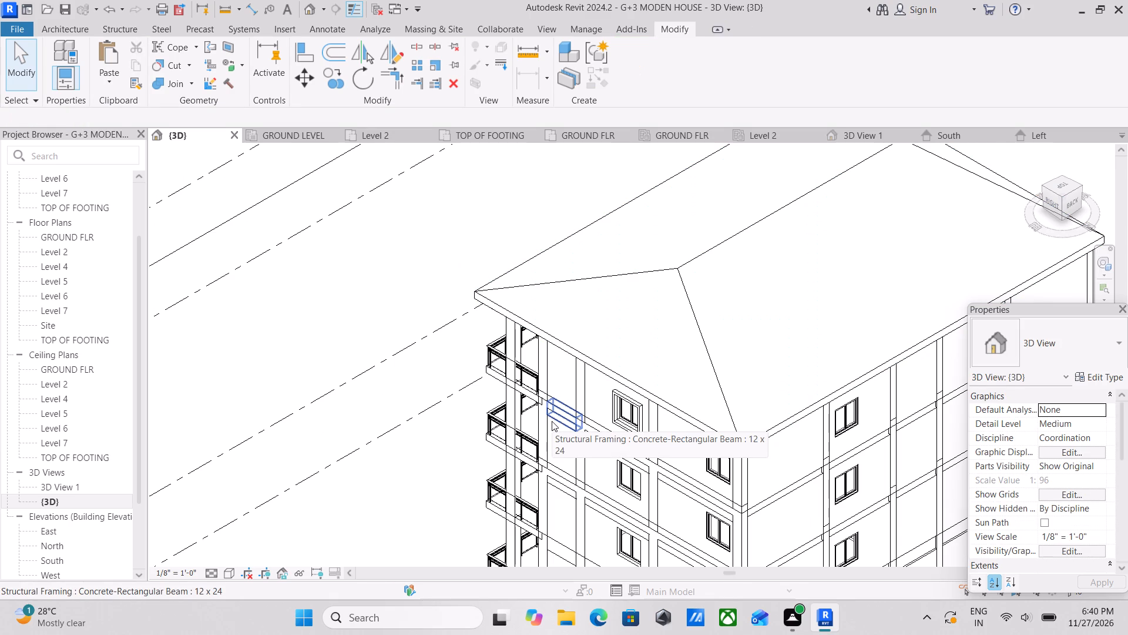
{"action": "scroll", "coordinate": [494, 133], "scroll_direction": "up", "scroll_amount": 3}
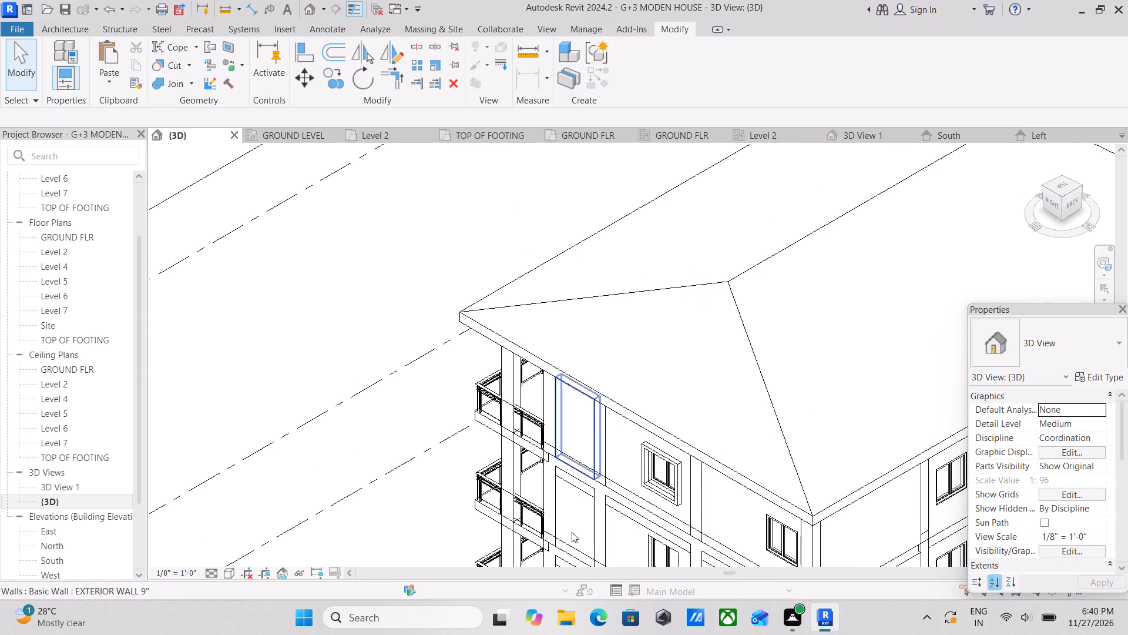
{"action": "scroll", "coordinate": [597, 623], "scroll_direction": "up", "scroll_amount": 4}
Facing the right side, copy the top-floor window frame from its top midpoint onto the top-floor window farther from the balconies, with Multiple on.
{"action": "left_click", "coordinate": [1050, 204]}
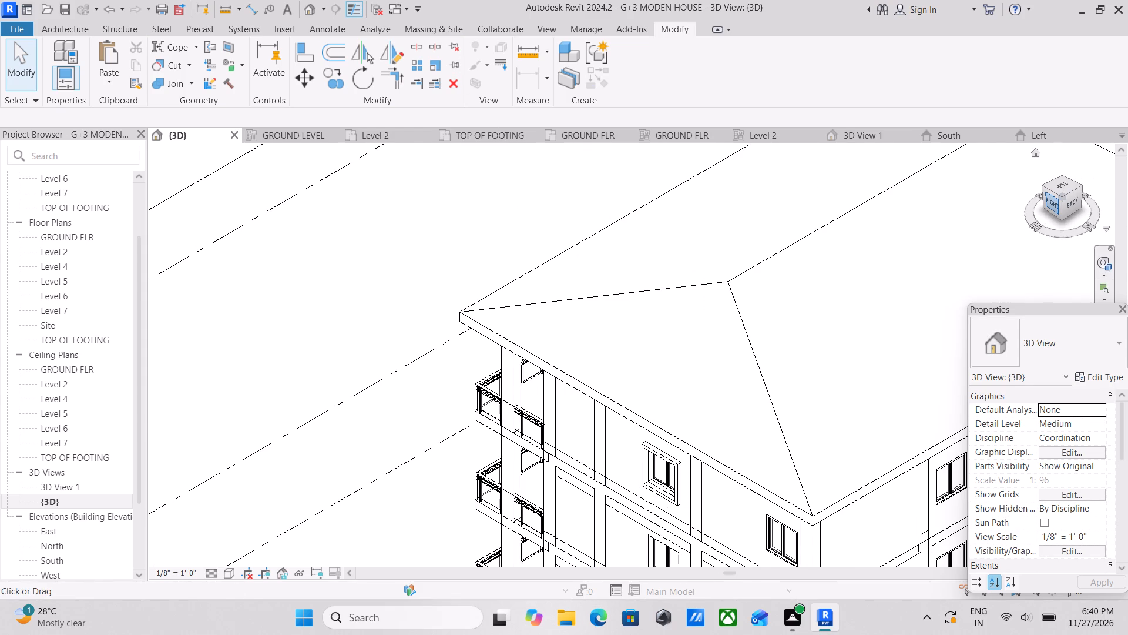
{"action": "scroll", "coordinate": [815, 360], "scroll_direction": "up", "scroll_amount": 6}
{"action": "scroll", "coordinate": [844, 319], "scroll_direction": "up", "scroll_amount": 4}
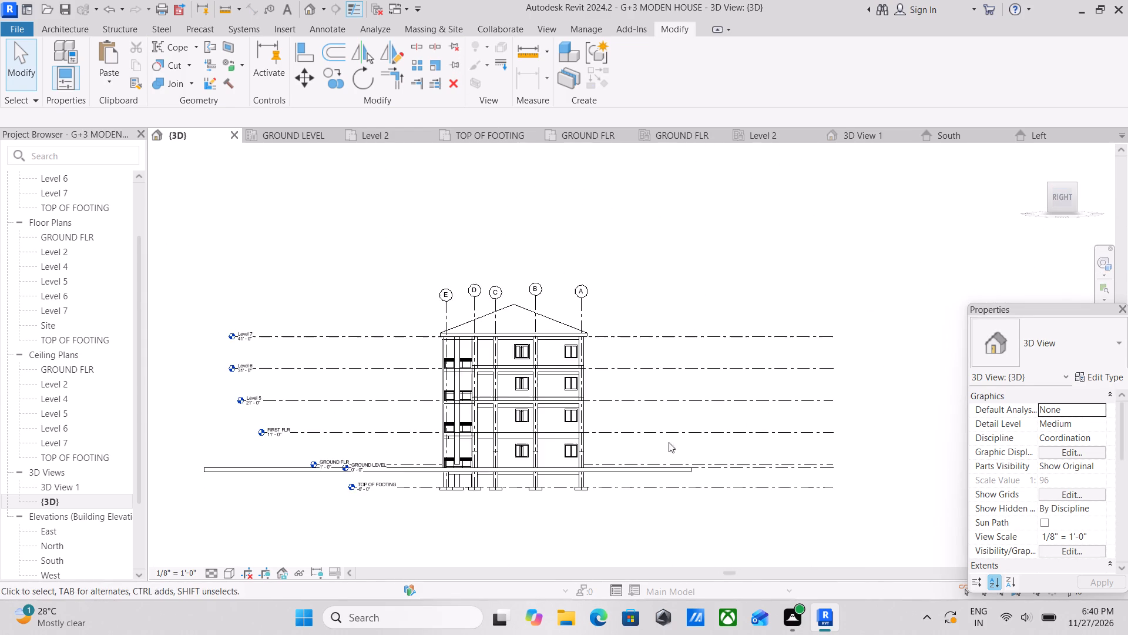
{"action": "scroll", "coordinate": [627, 443], "scroll_direction": "up", "scroll_amount": 3}
{"action": "scroll", "coordinate": [510, 377], "scroll_direction": "up", "scroll_amount": 9}
{"action": "middle_click_drag", "start_coordinate": [457, 297], "coordinate": [640, 459]}
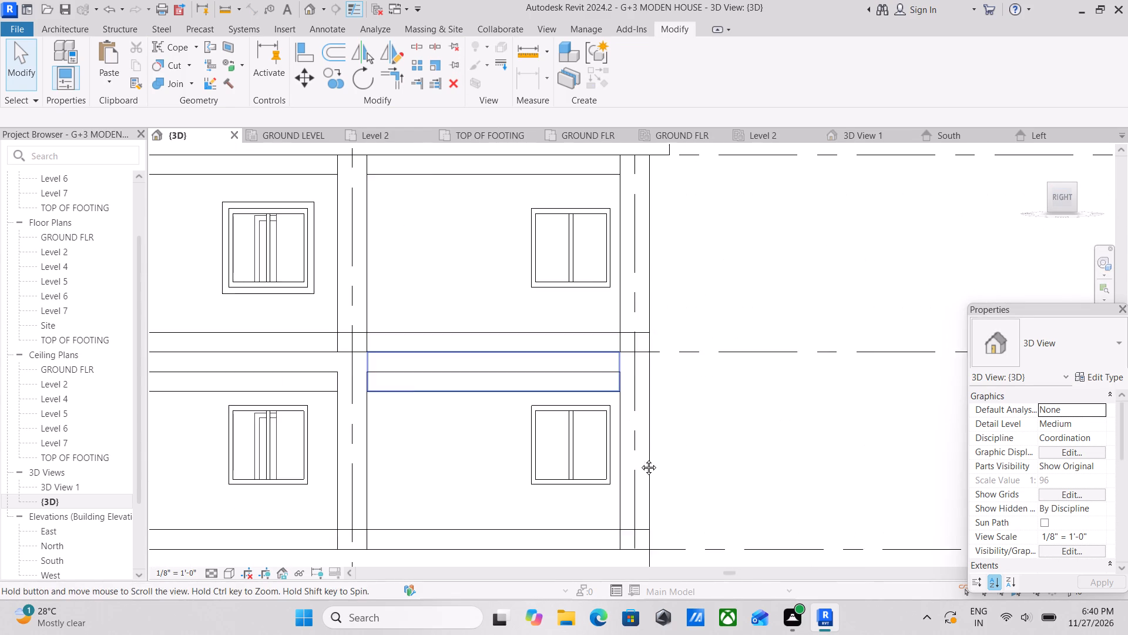
{"action": "middle_click_drag", "start_coordinate": [640, 459], "coordinate": [646, 466]}
{"action": "left_click", "coordinate": [392, 286]}
{"action": "middle_click_drag", "start_coordinate": [427, 323], "coordinate": [431, 325]}
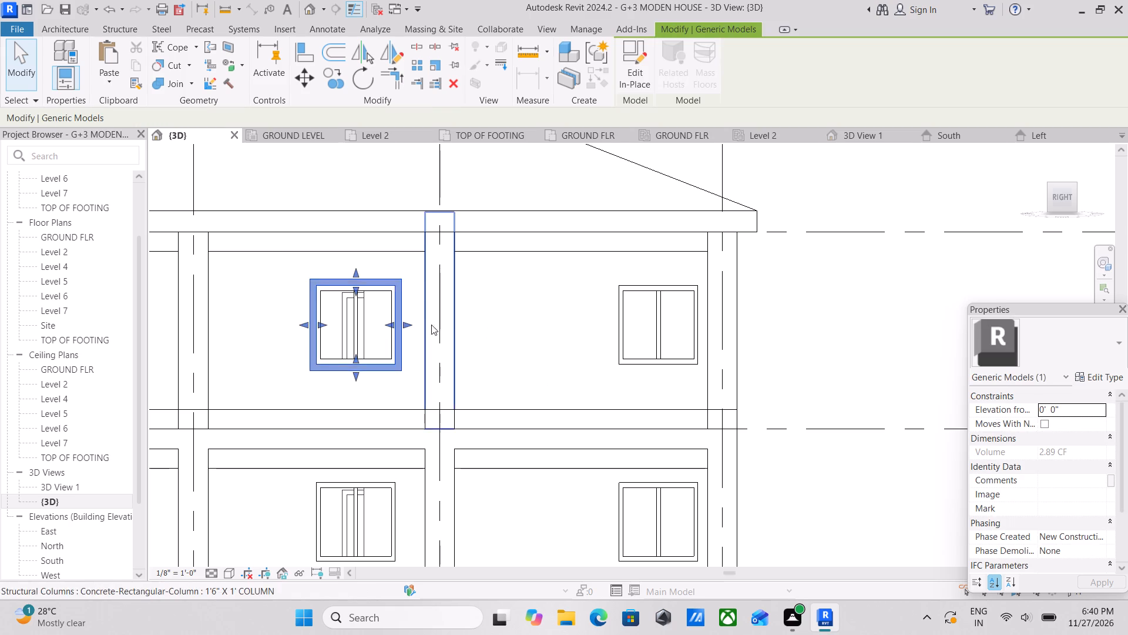
{"action": "middle_click_drag", "start_coordinate": [431, 325], "coordinate": [536, 362]}
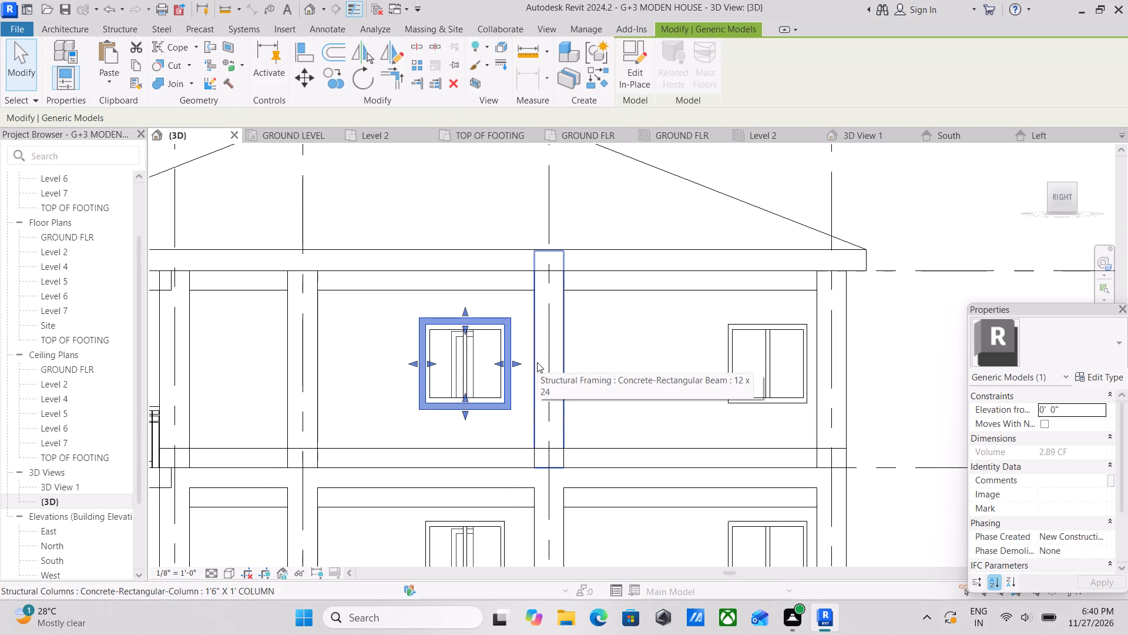
{"action": "type", "text": "co"}
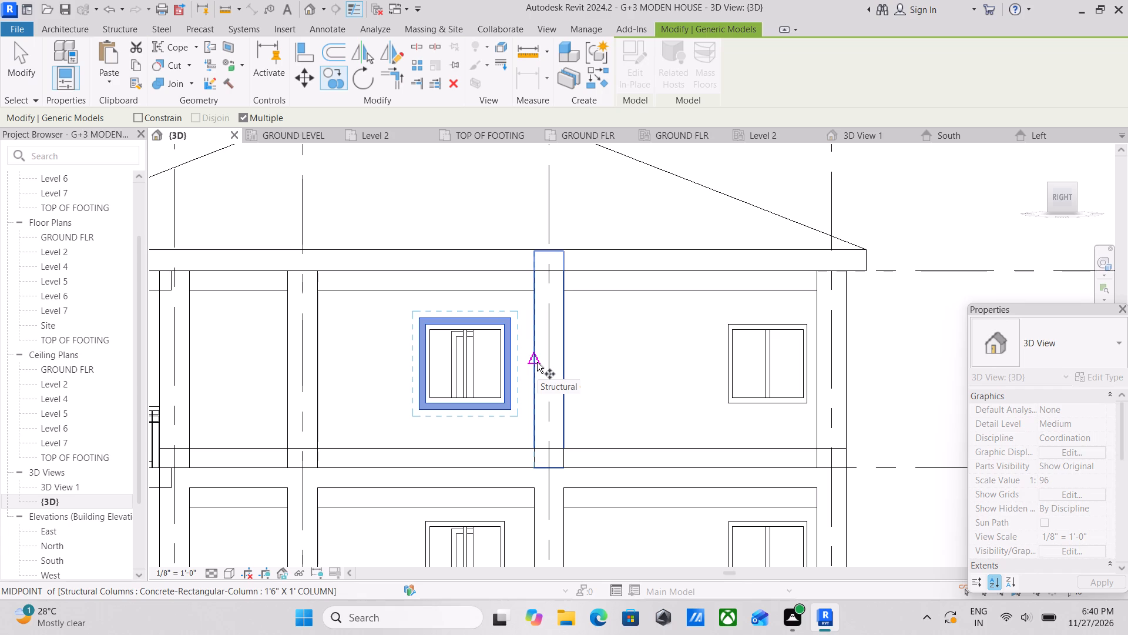
{"action": "scroll", "coordinate": [482, 357], "scroll_direction": "up", "scroll_amount": 5}
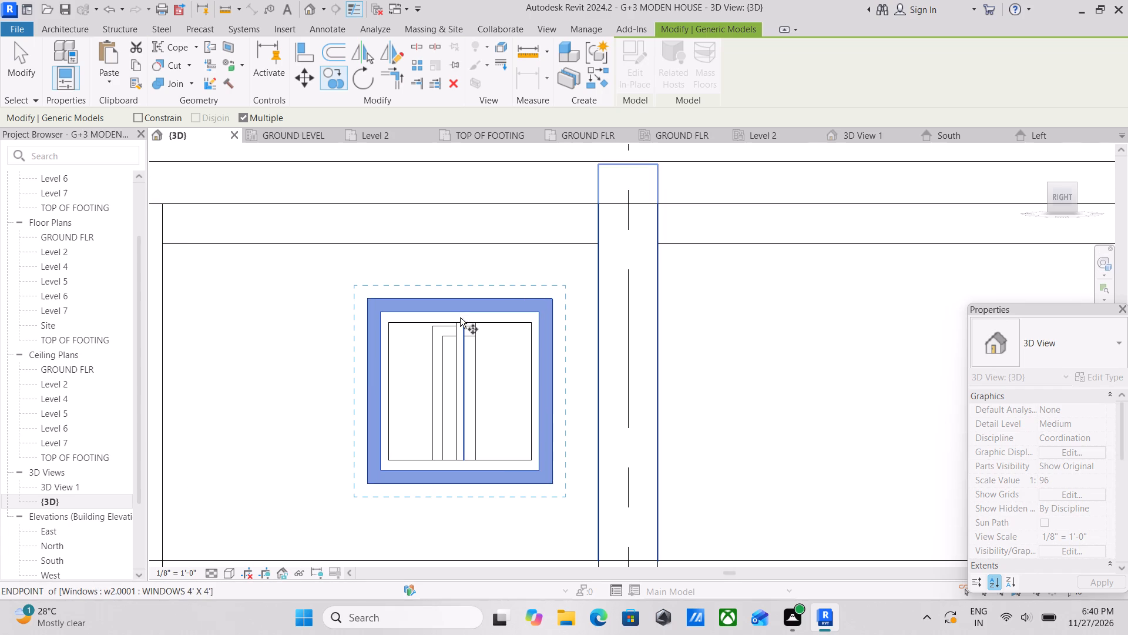
{"action": "left_click", "coordinate": [458, 309]}
{"action": "middle_click_drag", "start_coordinate": [648, 327], "coordinate": [394, 332]}
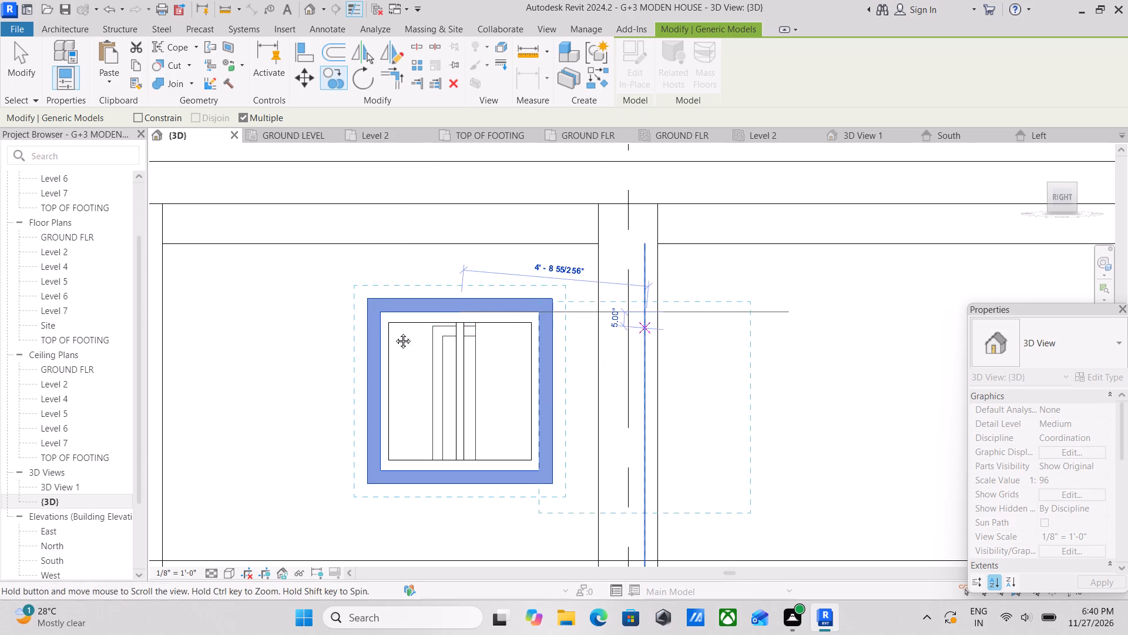
{"action": "middle_click_drag", "start_coordinate": [394, 332], "coordinate": [308, 336]}
{"action": "middle_click_drag", "start_coordinate": [541, 337], "coordinate": [374, 352]}
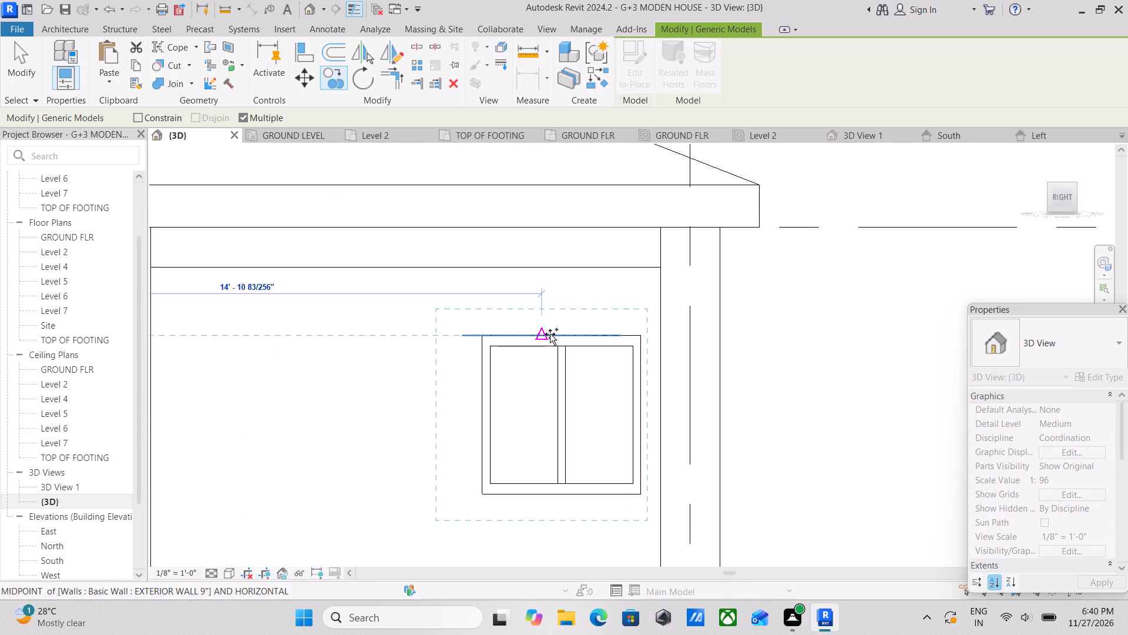
{"action": "left_click", "coordinate": [563, 332]}
Place frame copies straight down on the three lower-floor windows in the column farther from the balconies.
{"action": "scroll", "coordinate": [563, 334], "scroll_direction": "down", "scroll_amount": 2}
{"action": "middle_click_drag", "start_coordinate": [563, 334], "coordinate": [562, 254]}
{"action": "middle_click_drag", "start_coordinate": [569, 386], "coordinate": [559, 341]}
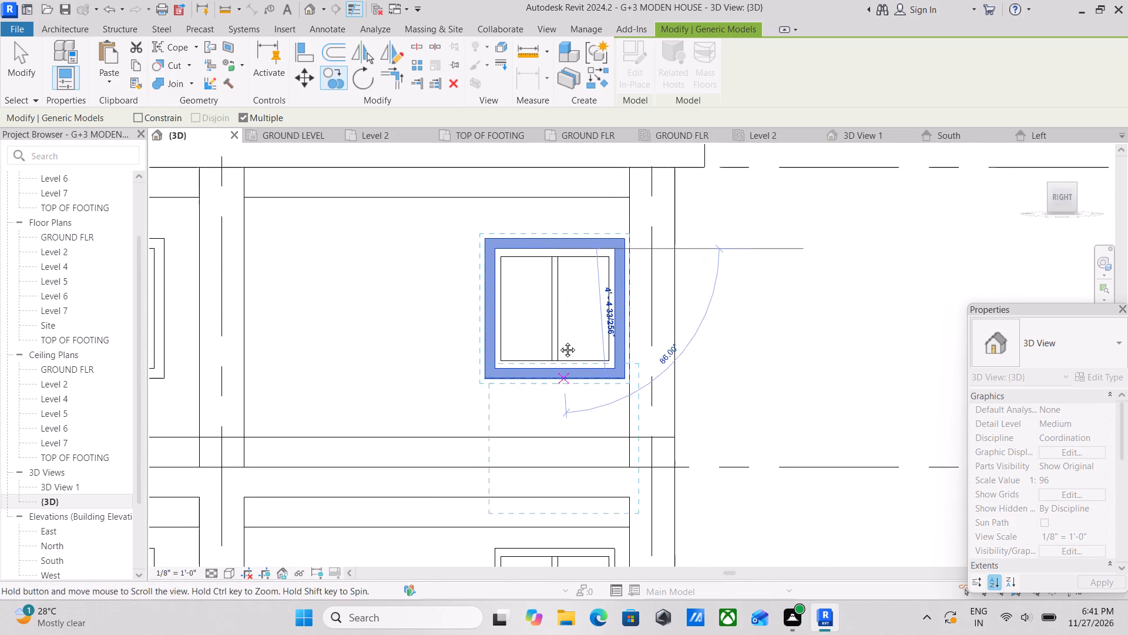
{"action": "middle_click_drag", "start_coordinate": [559, 341], "coordinate": [563, 286]}
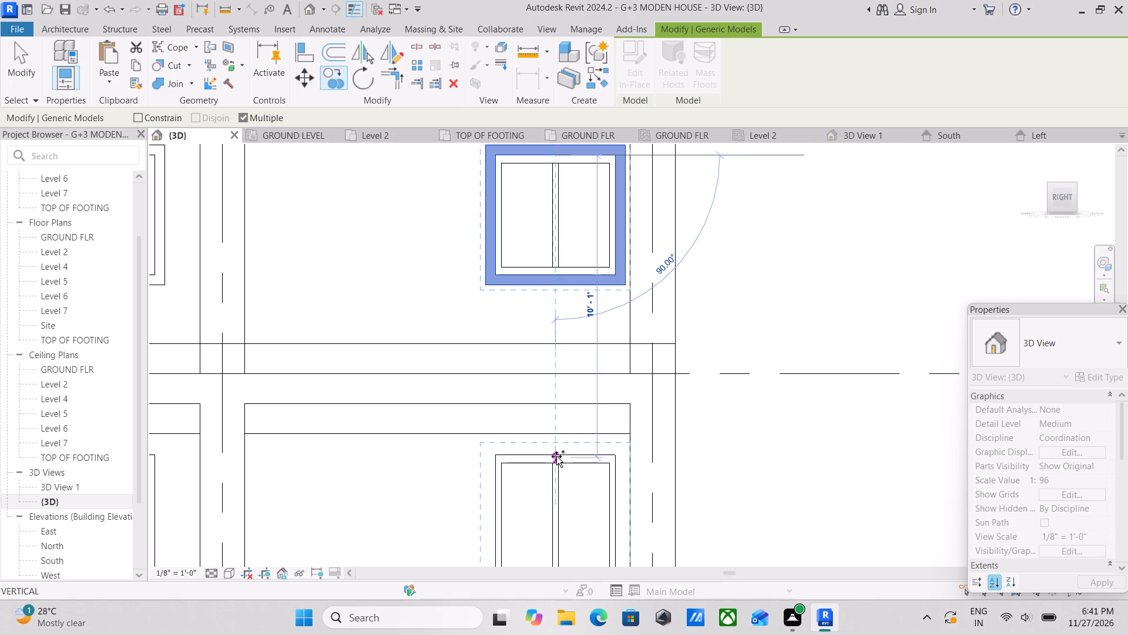
{"action": "left_click", "coordinate": [556, 452]}
{"action": "middle_click_drag", "start_coordinate": [556, 452], "coordinate": [566, 283]}
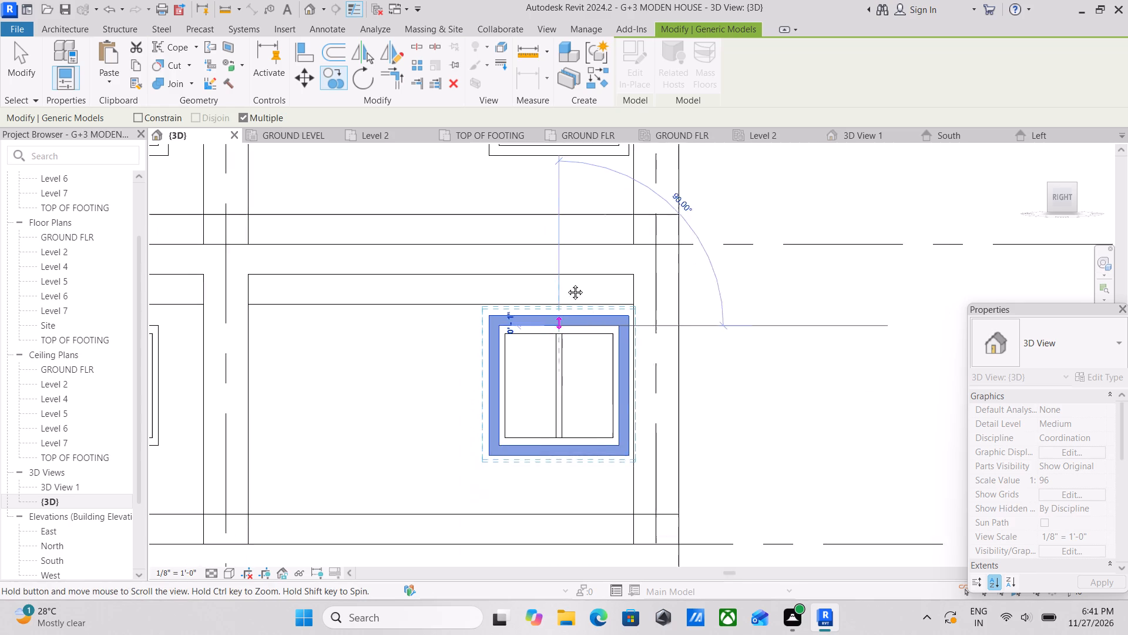
{"action": "middle_click_drag", "start_coordinate": [566, 283], "coordinate": [566, 278]}
{"action": "middle_click_drag", "start_coordinate": [562, 407], "coordinate": [572, 282]}
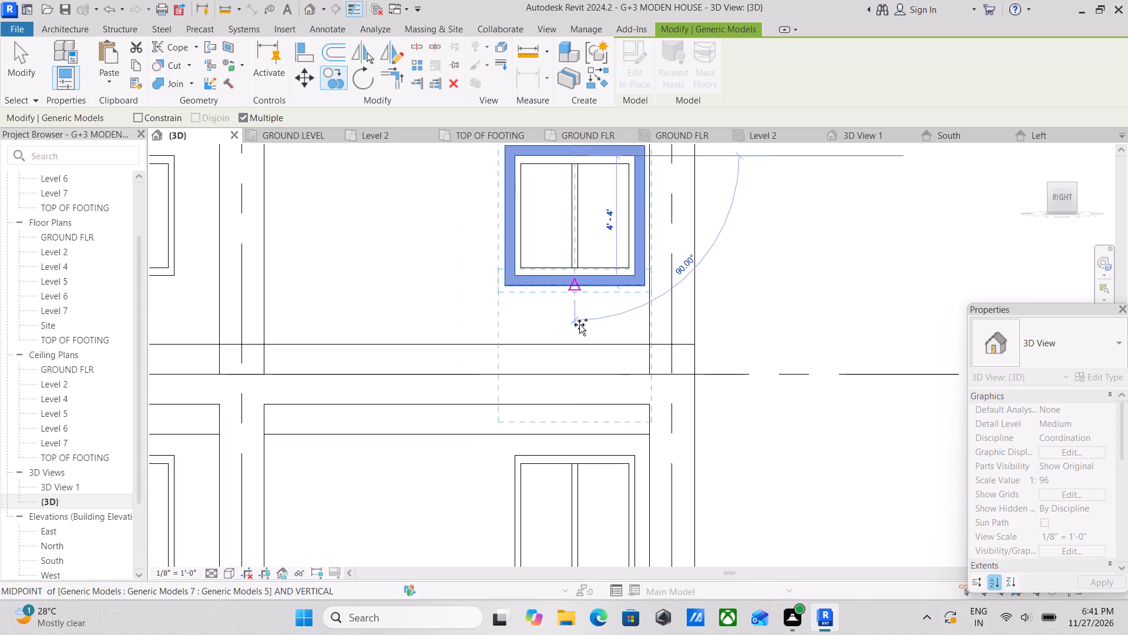
{"action": "left_click", "coordinate": [579, 454]}
{"action": "middle_click_drag", "start_coordinate": [577, 454], "coordinate": [592, 296]}
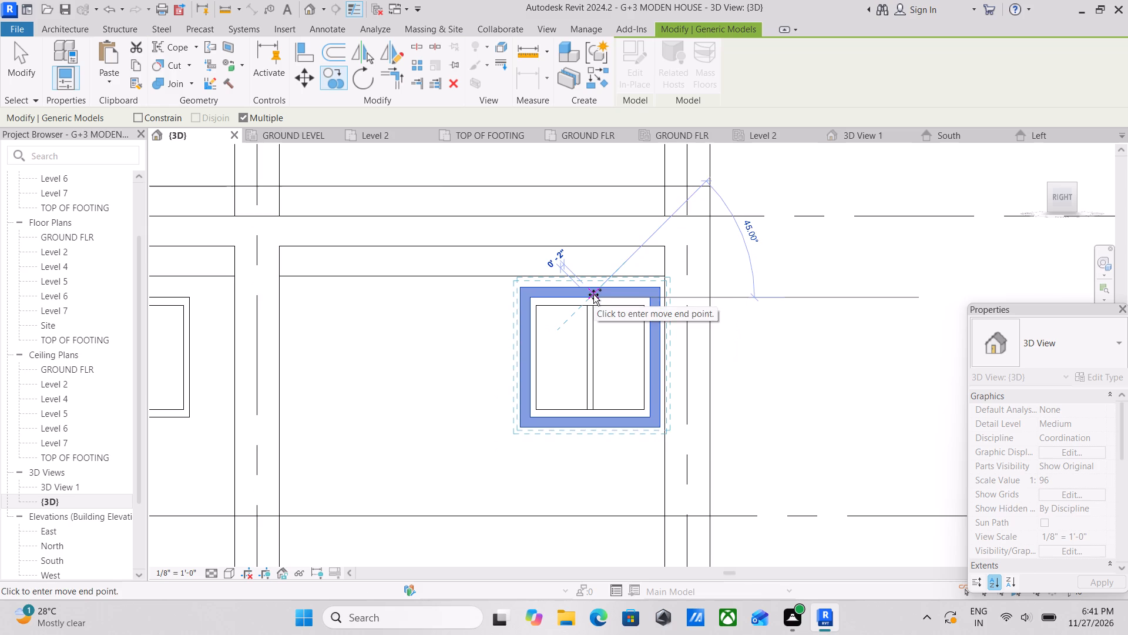
{"action": "scroll", "coordinate": [593, 295], "scroll_direction": "down", "scroll_amount": 2}
{"action": "middle_click_drag", "start_coordinate": [593, 295], "coordinate": [632, 222]}
{"action": "middle_click_drag", "start_coordinate": [617, 418], "coordinate": [612, 314]}
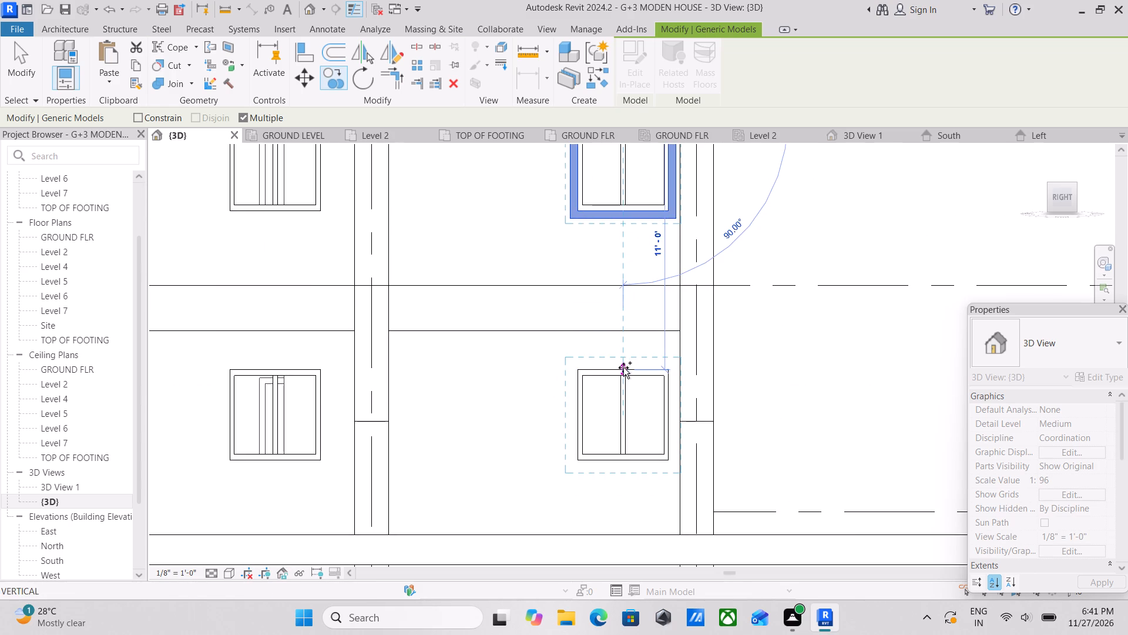
{"action": "left_click", "coordinate": [623, 366]}
Place frame copies on the ground-floor window nearer the balconies and on the window directly above it.
{"action": "middle_click_drag", "start_coordinate": [439, 376], "coordinate": [521, 376]}
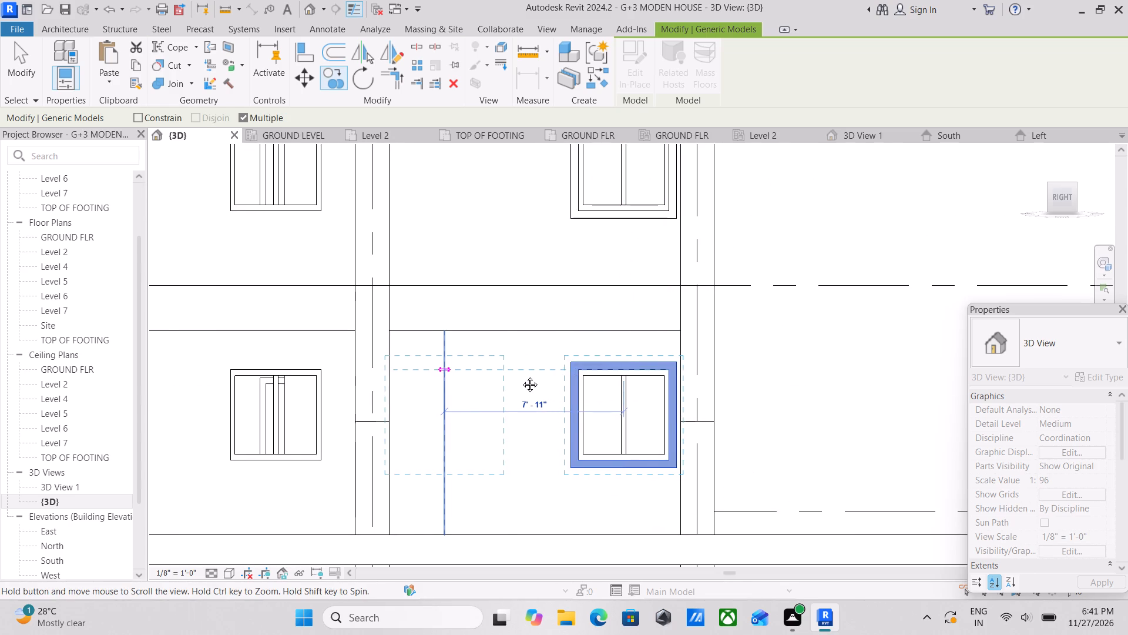
{"action": "middle_click_drag", "start_coordinate": [521, 376], "coordinate": [667, 410]}
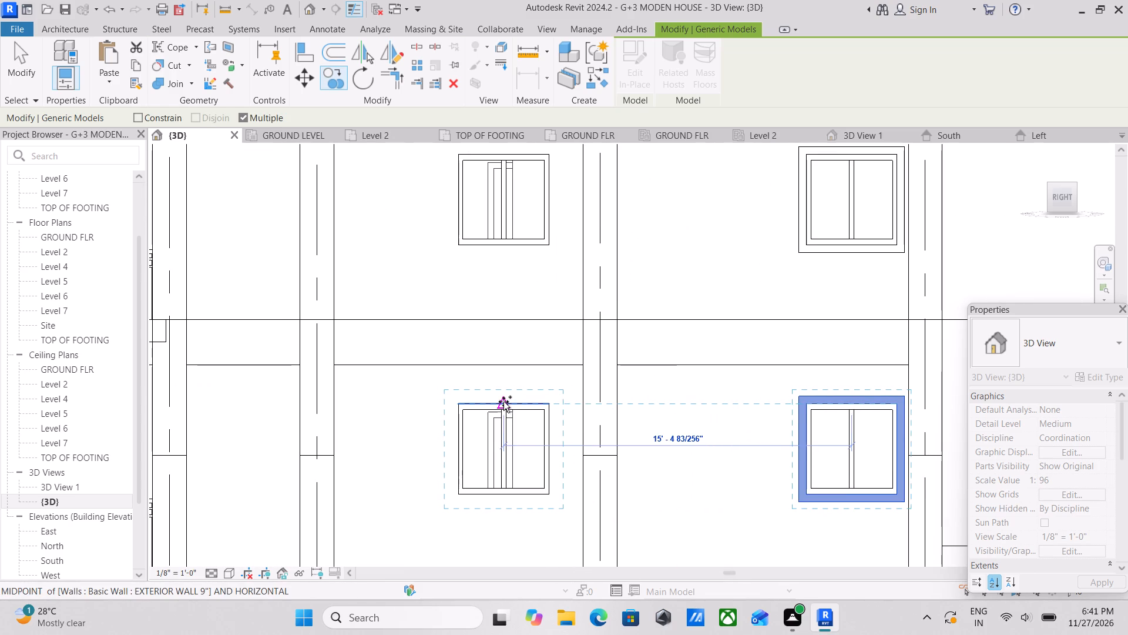
{"action": "left_click", "coordinate": [502, 402]}
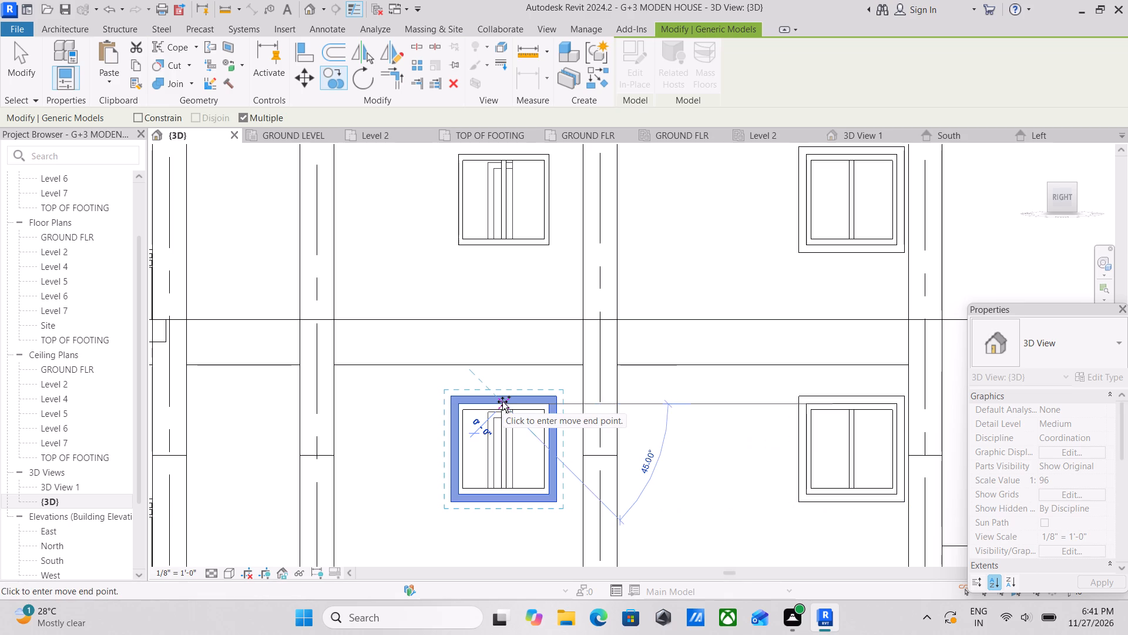
{"action": "middle_click_drag", "start_coordinate": [491, 226], "coordinate": [507, 400]}
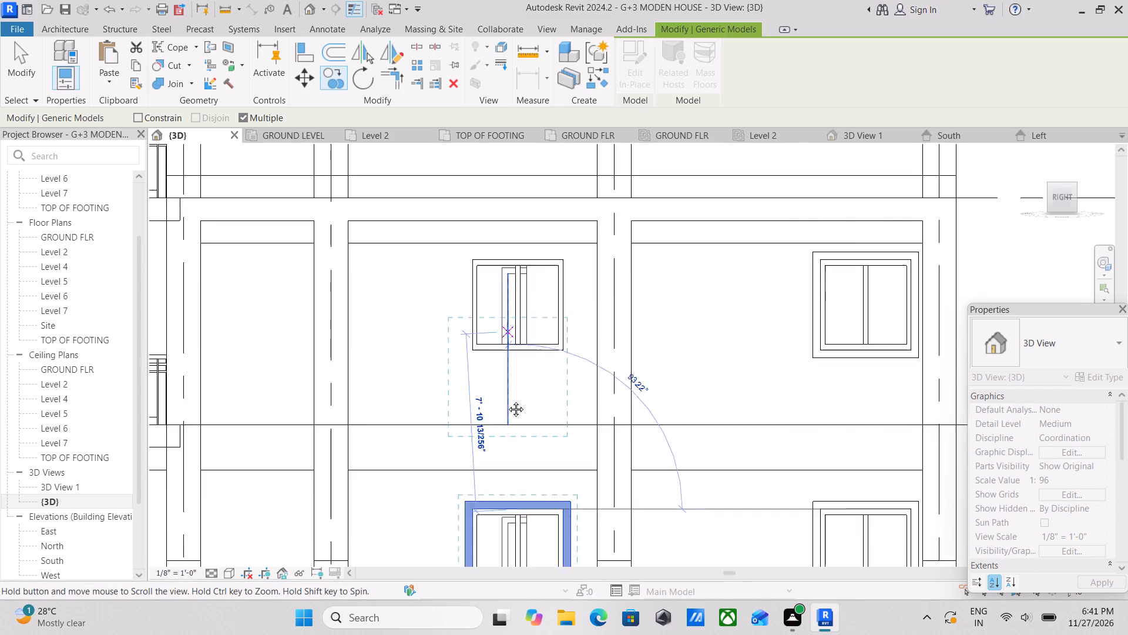
{"action": "middle_click_drag", "start_coordinate": [507, 400], "coordinate": [505, 407]}
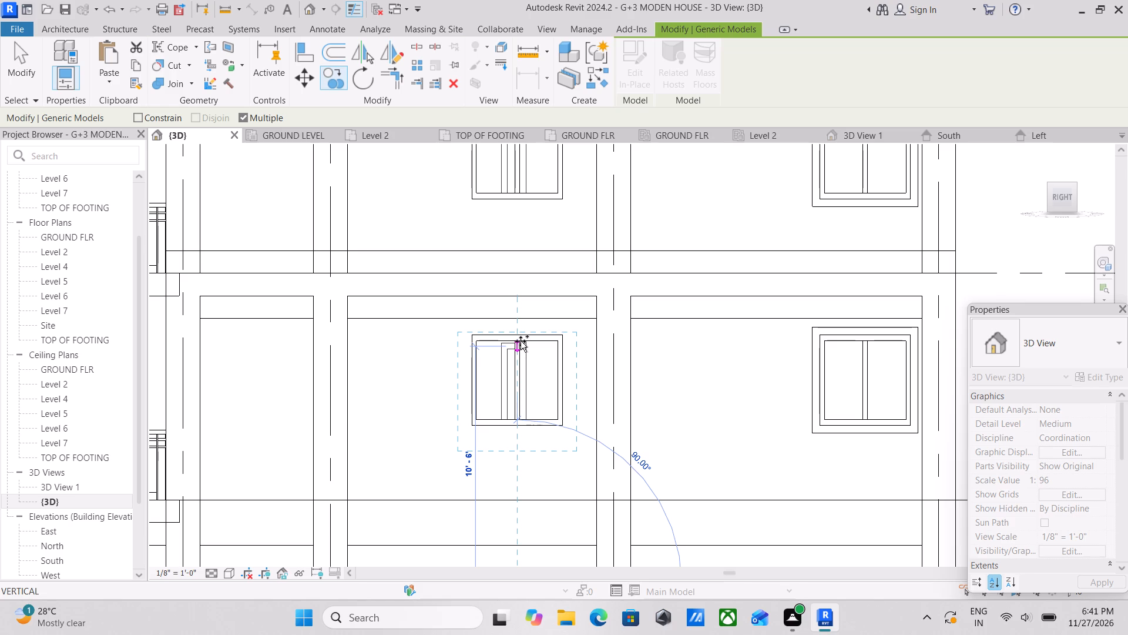
{"action": "scroll", "coordinate": [521, 341], "scroll_direction": "up", "scroll_amount": 2}
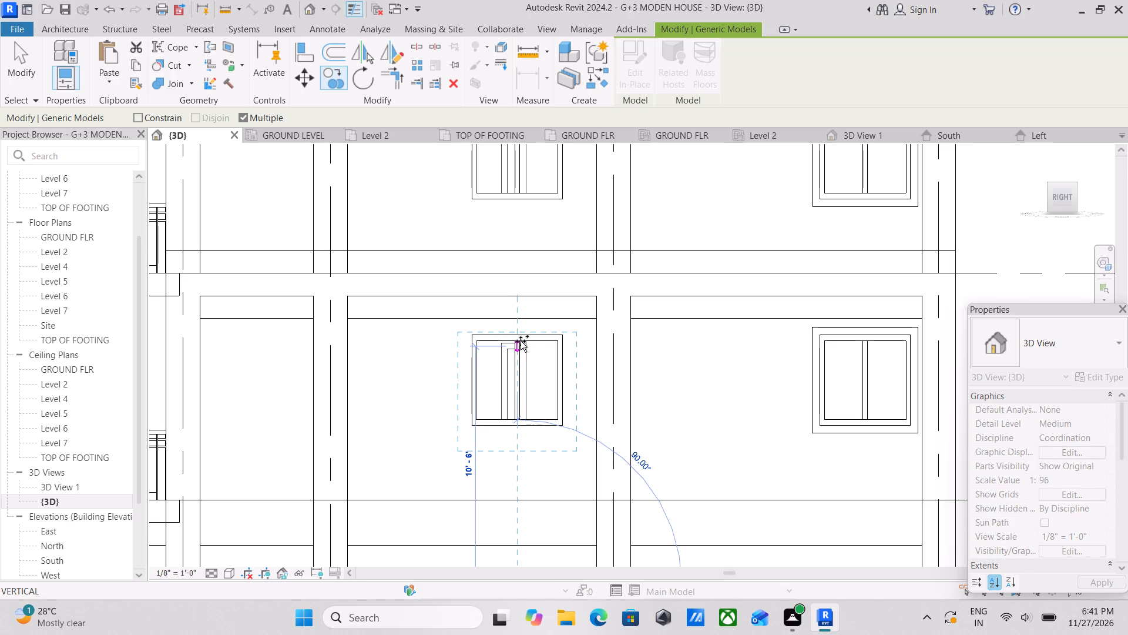
{"action": "left_click", "coordinate": [514, 330]}
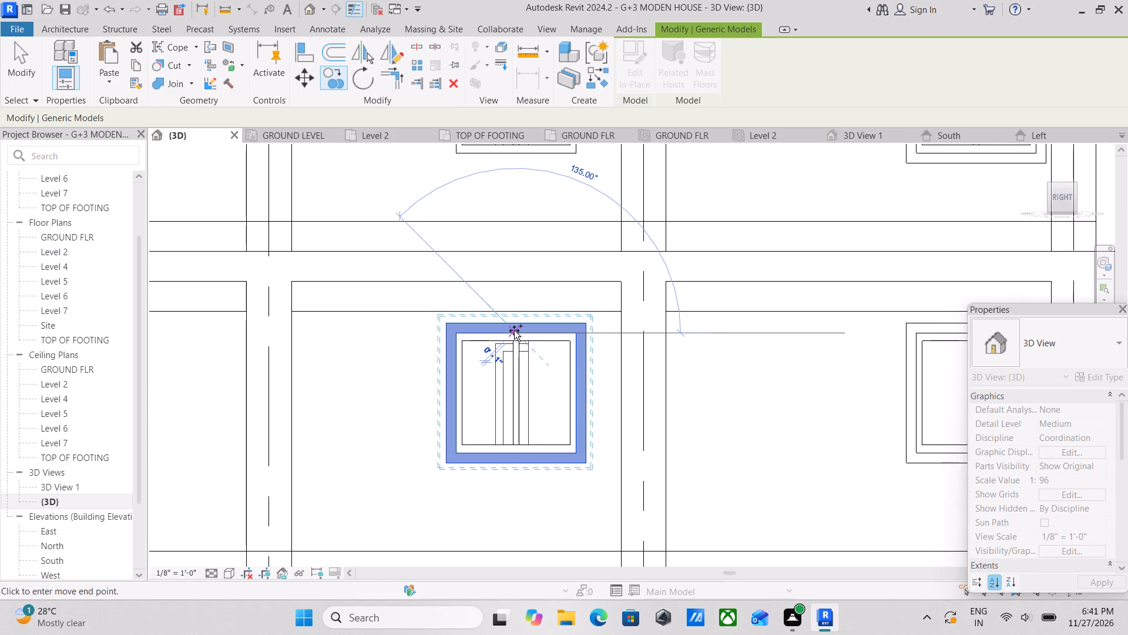
Place the last frame copy on the window directly below the original top-floor frame, and end the copying.
{"action": "scroll", "coordinate": [607, 260], "scroll_direction": "down", "scroll_amount": 3}
{"action": "middle_click_drag", "start_coordinate": [606, 260], "coordinate": [403, 387]}
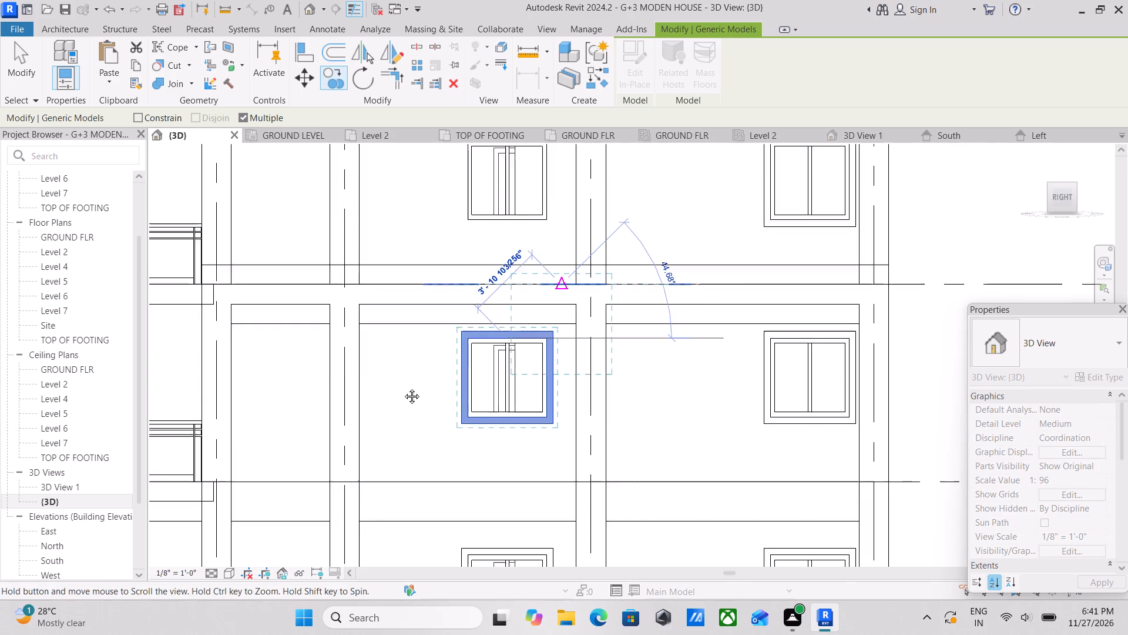
{"action": "middle_click_drag", "start_coordinate": [403, 387], "coordinate": [310, 423]}
{"action": "scroll", "coordinate": [455, 383], "scroll_direction": "down", "scroll_amount": 3}
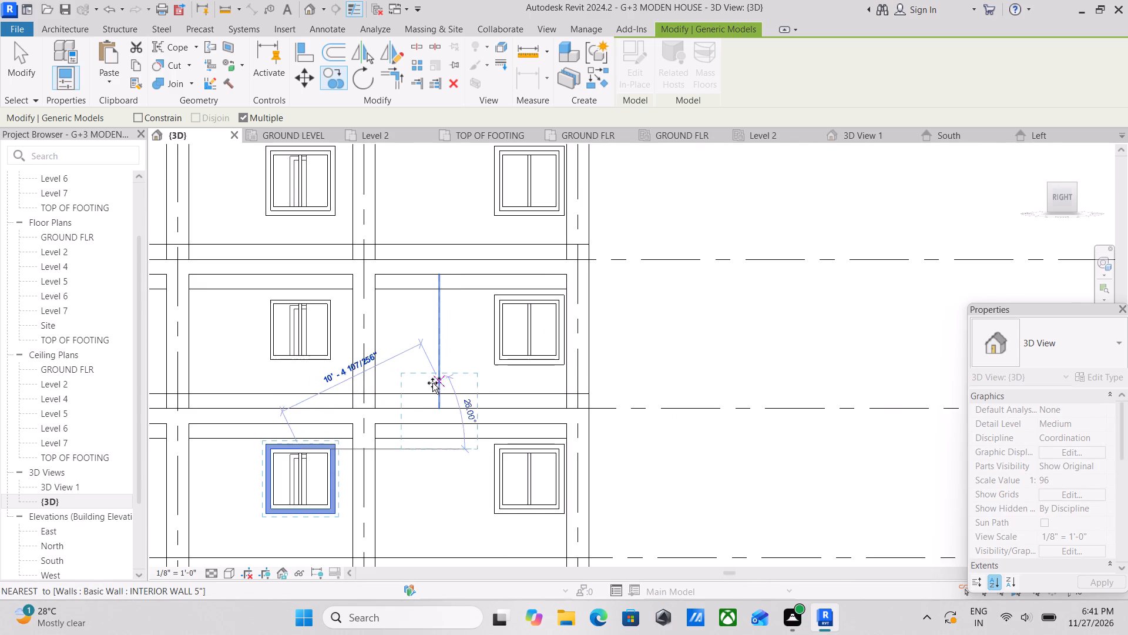
{"action": "middle_click_drag", "start_coordinate": [432, 383], "coordinate": [515, 264]}
{"action": "scroll", "coordinate": [390, 204], "scroll_direction": "up", "scroll_amount": 2}
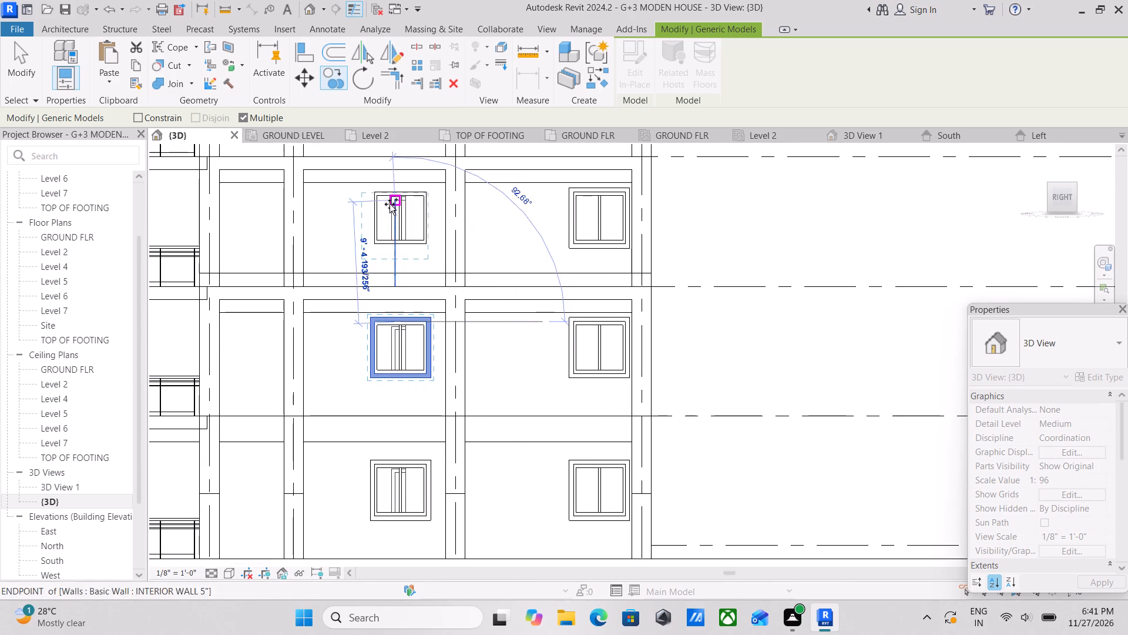
{"action": "middle_click_drag", "start_coordinate": [391, 205], "coordinate": [402, 355]}
{"action": "scroll", "coordinate": [402, 340], "scroll_direction": "up", "scroll_amount": 5}
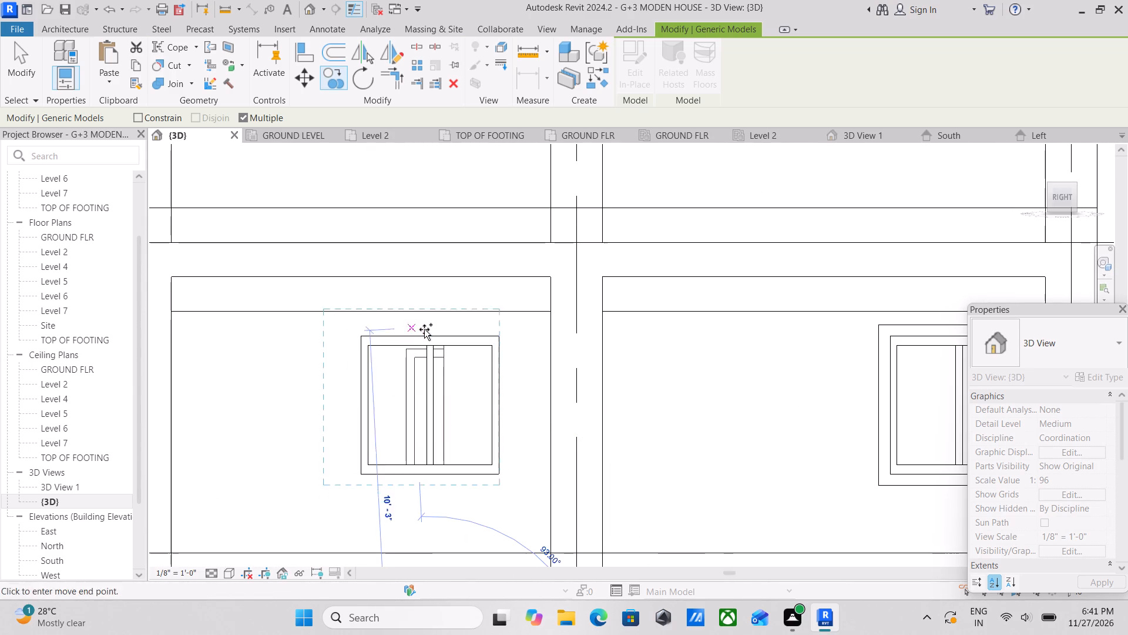
{"action": "left_click", "coordinate": [430, 333]}
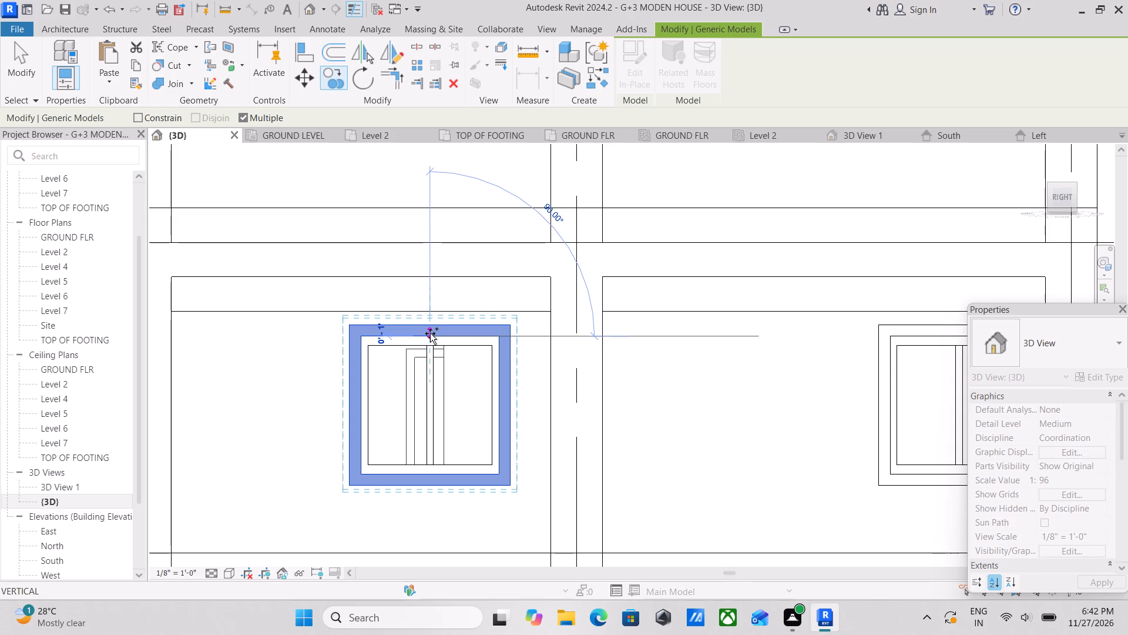
{"action": "scroll", "coordinate": [432, 333], "scroll_direction": "down", "scroll_amount": 3}
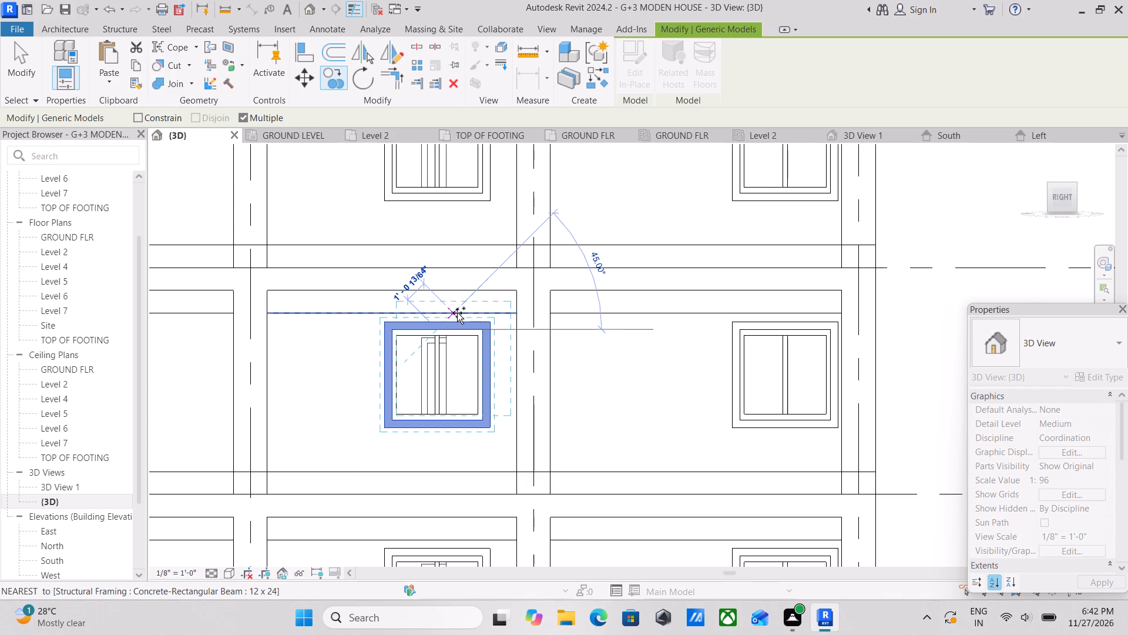
{"action": "scroll", "coordinate": [484, 237], "scroll_direction": "down", "scroll_amount": 2}
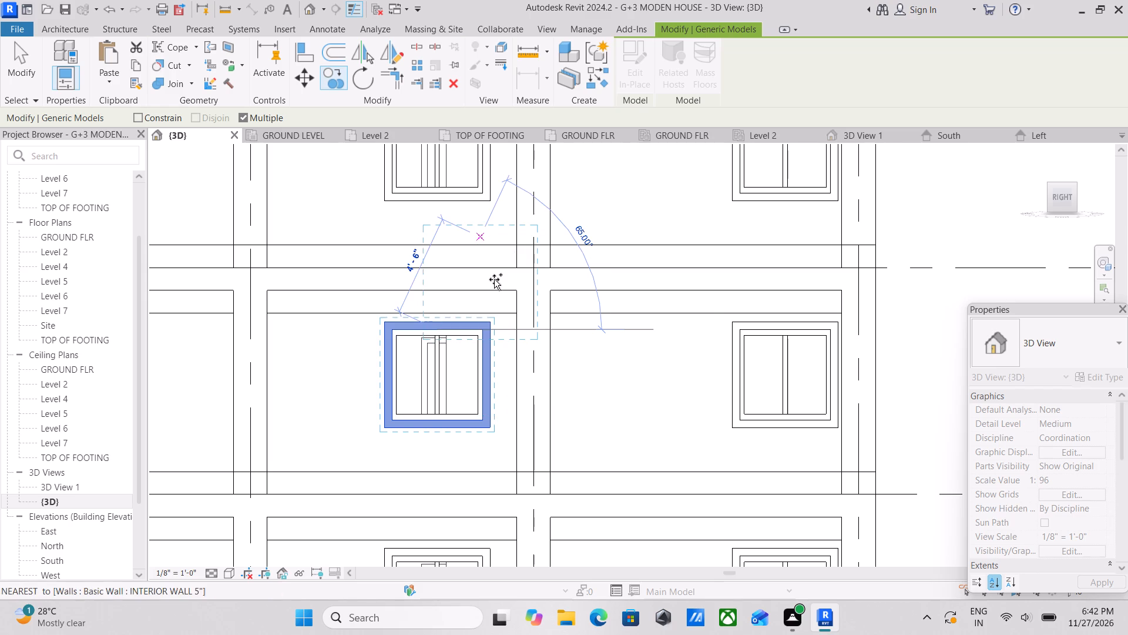
{"action": "middle_click_drag", "start_coordinate": [491, 279], "coordinate": [317, 389]}
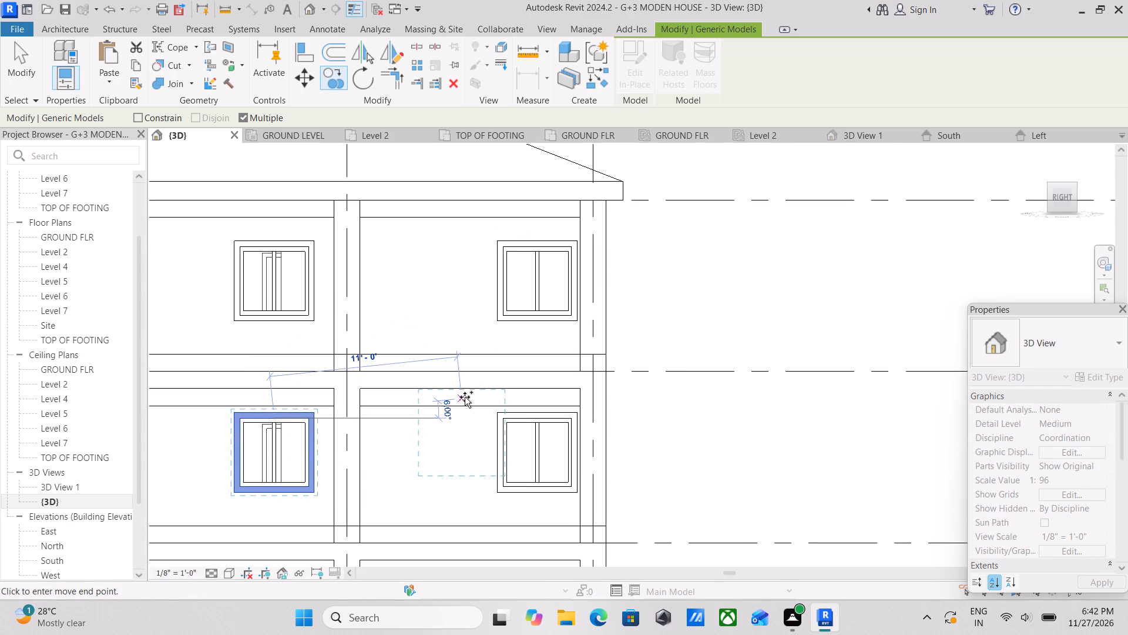
{"action": "middle_click_drag", "start_coordinate": [464, 391], "coordinate": [467, 209]}
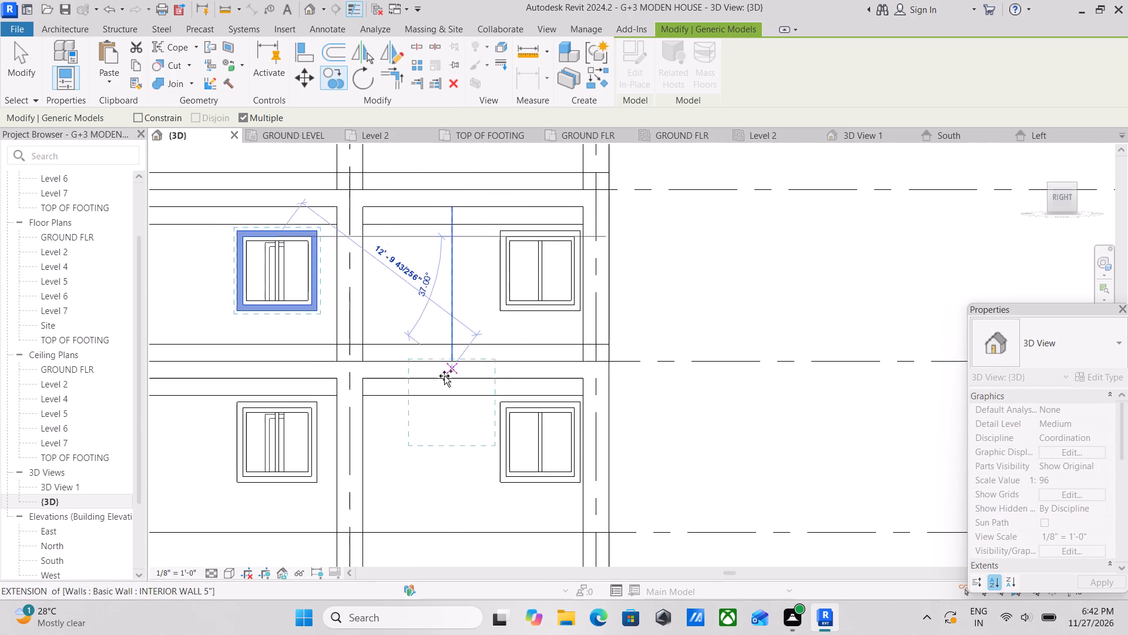
{"action": "middle_click_drag", "start_coordinate": [414, 320], "coordinate": [519, 432]}
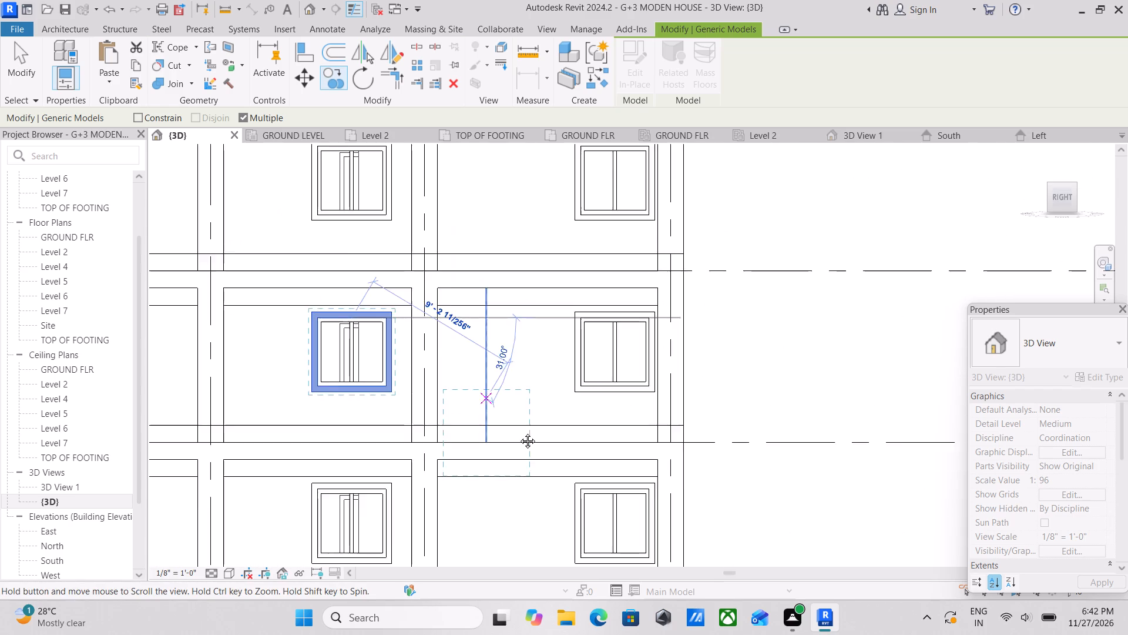
{"action": "middle_click_drag", "start_coordinate": [519, 432], "coordinate": [523, 437]}
{"action": "key", "text": "Escape"}
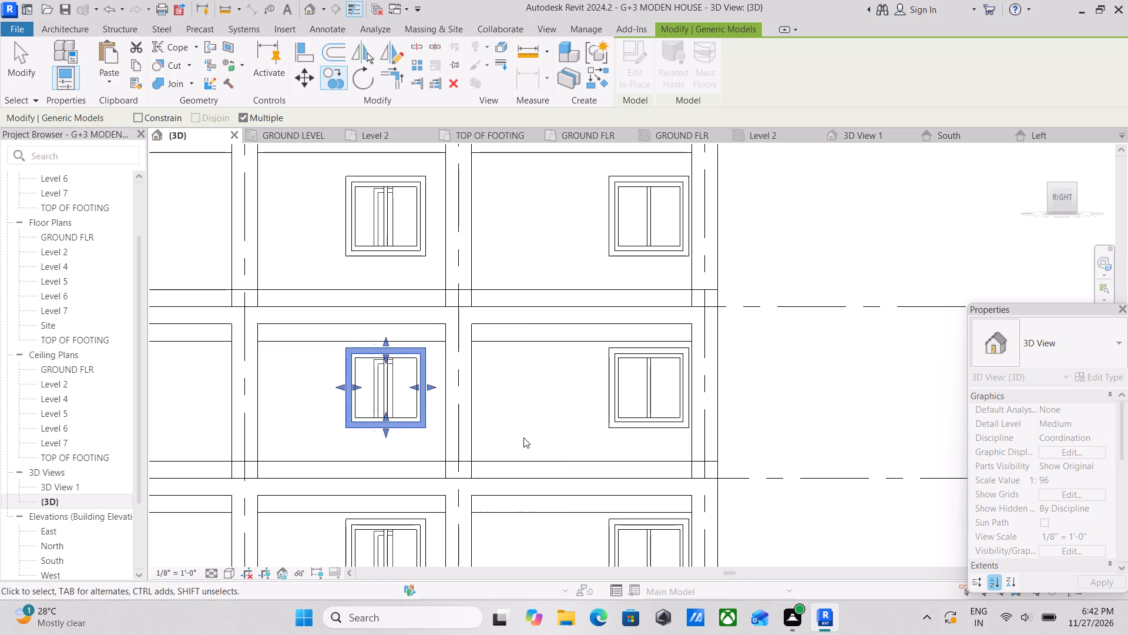
Facing the corner between the right and back facades, start a new in-place Generic Models component with the default name.
{"action": "scroll", "coordinate": [904, 248], "scroll_direction": "down", "scroll_amount": 5}
{"action": "middle_click_drag", "start_coordinate": [763, 288], "coordinate": [758, 323]}
{"action": "middle_click_drag", "start_coordinate": [758, 323], "coordinate": [762, 292]}
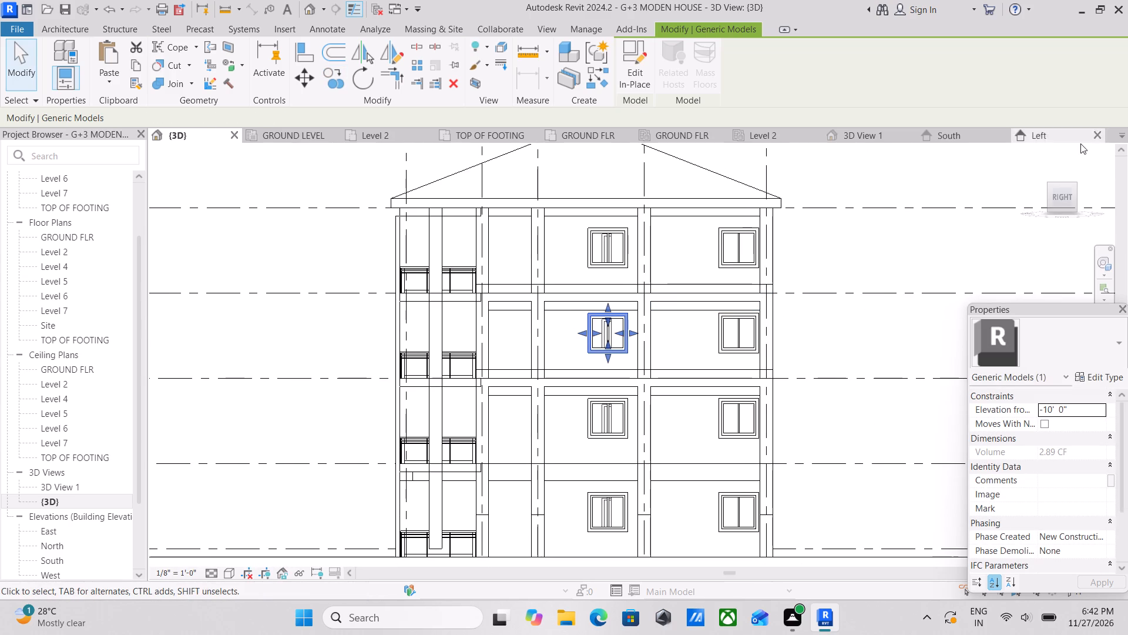
{"action": "left_click", "coordinate": [1077, 185]}
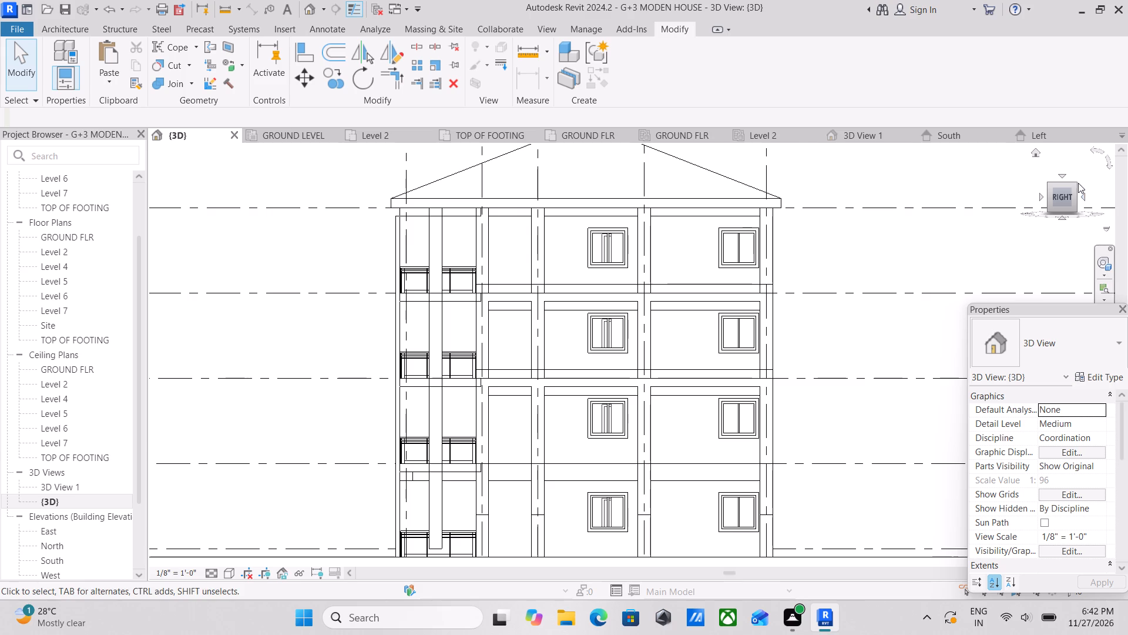
{"action": "left_click", "coordinate": [1075, 185]}
{"action": "scroll", "coordinate": [764, 363], "scroll_direction": "up", "scroll_amount": 3}
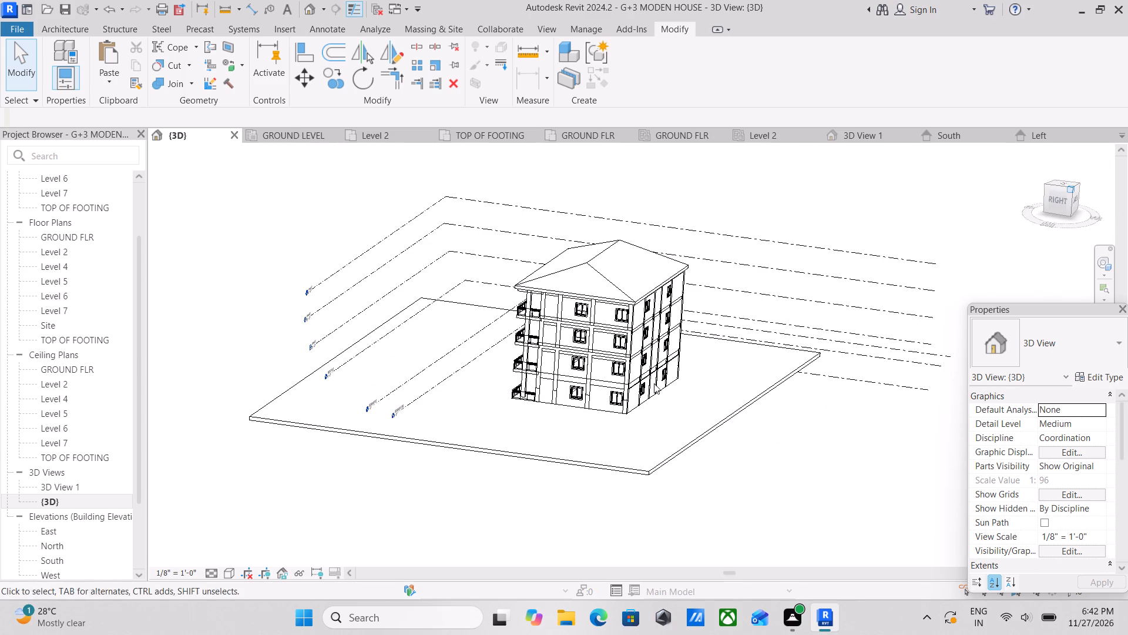
{"action": "scroll", "coordinate": [576, 396], "scroll_direction": "up", "scroll_amount": 4}
{"action": "scroll", "coordinate": [528, 361], "scroll_direction": "up", "scroll_amount": 3}
{"action": "scroll", "coordinate": [485, 223], "scroll_direction": "up", "scroll_amount": 3}
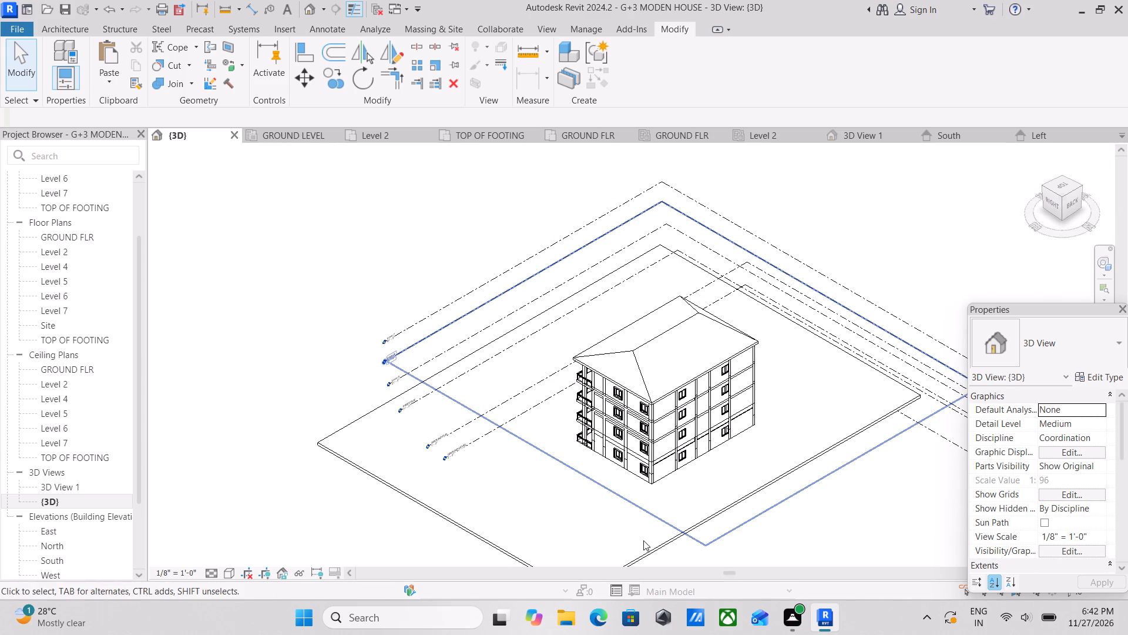
{"action": "scroll", "coordinate": [723, 460], "scroll_direction": "up", "scroll_amount": 4}
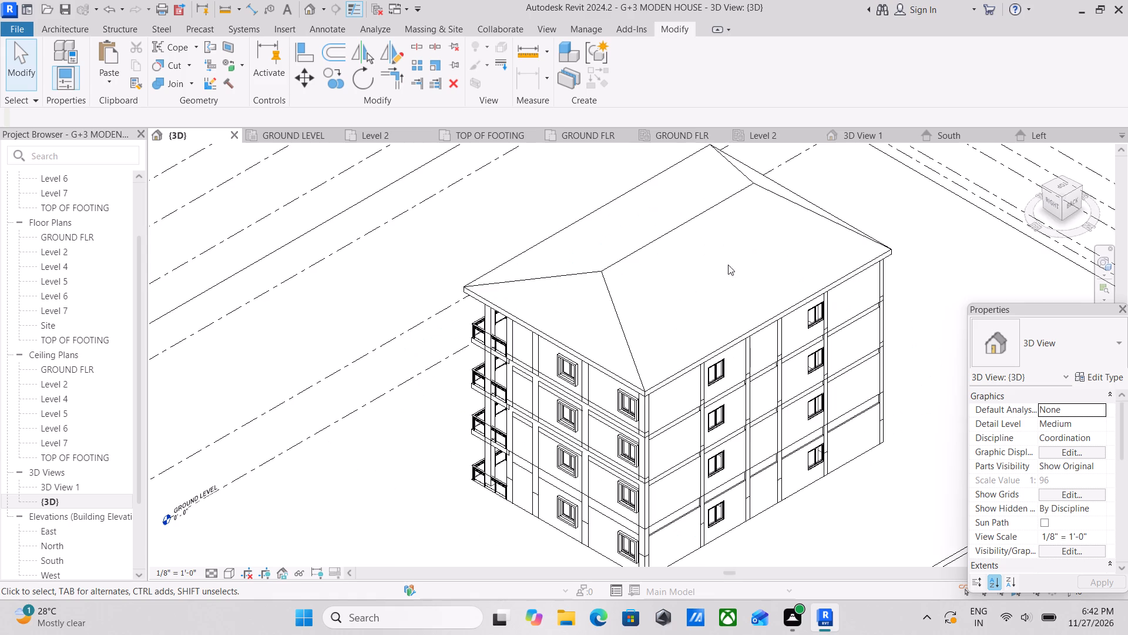
{"action": "scroll", "coordinate": [717, 300], "scroll_direction": "up", "scroll_amount": 4}
{"action": "middle_click_drag", "start_coordinate": [708, 363], "coordinate": [667, 221]}
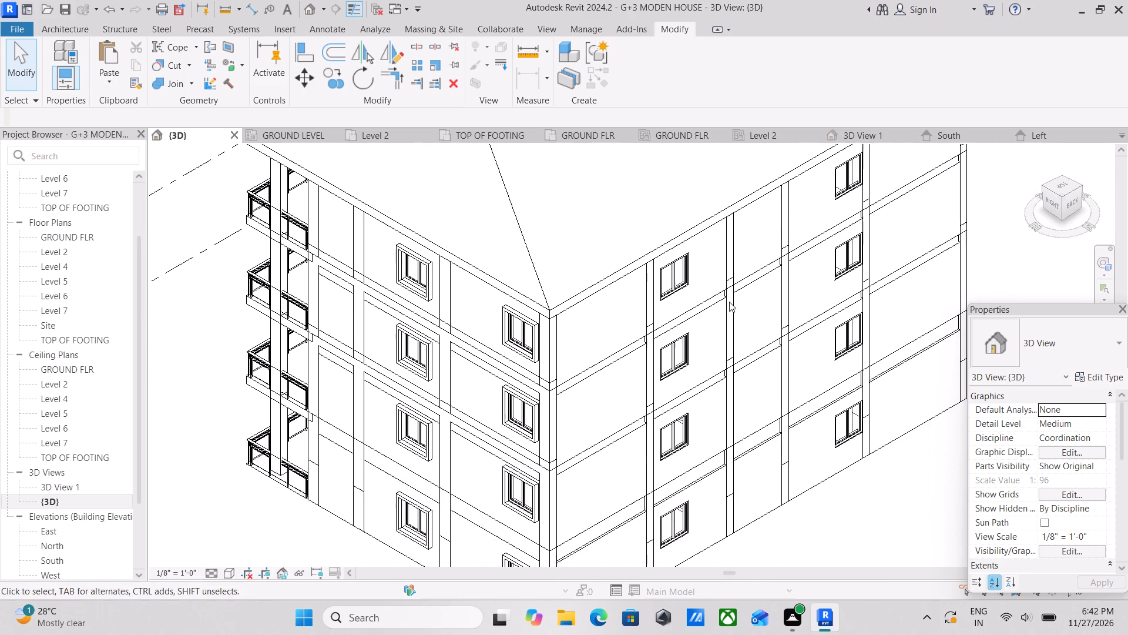
{"action": "scroll", "coordinate": [731, 329], "scroll_direction": "up", "scroll_amount": 4}
{"action": "scroll", "coordinate": [656, 275], "scroll_direction": "up", "scroll_amount": 1}
{"action": "middle_click_drag", "start_coordinate": [656, 274], "coordinate": [652, 322]}
{"action": "scroll", "coordinate": [652, 322], "scroll_direction": "up", "scroll_amount": 1}
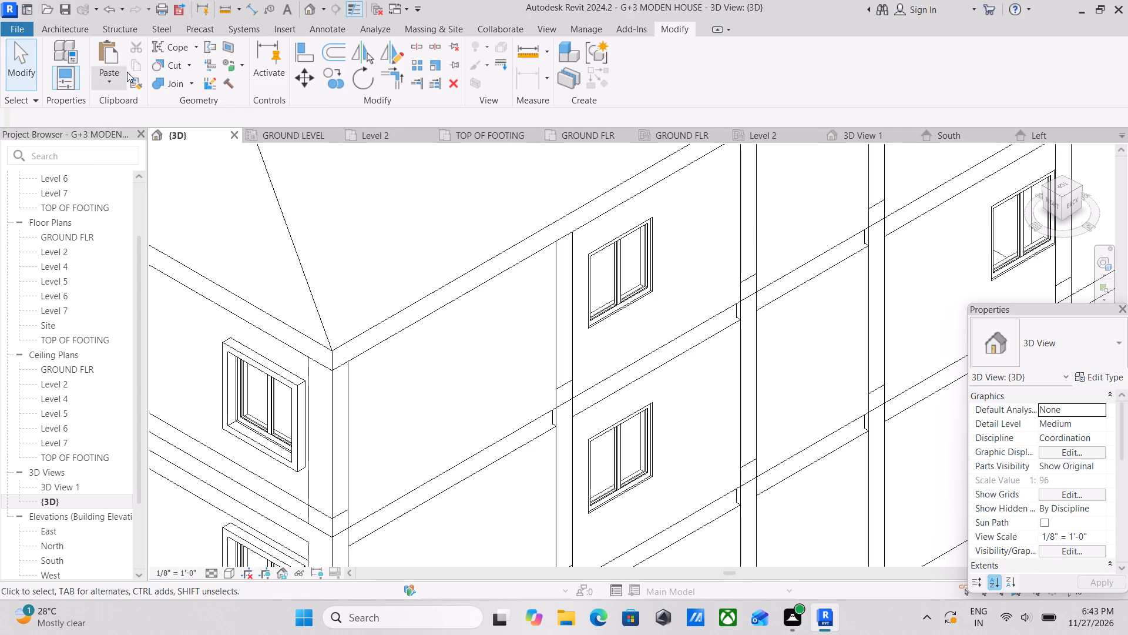
{"action": "left_click", "coordinate": [66, 30]}
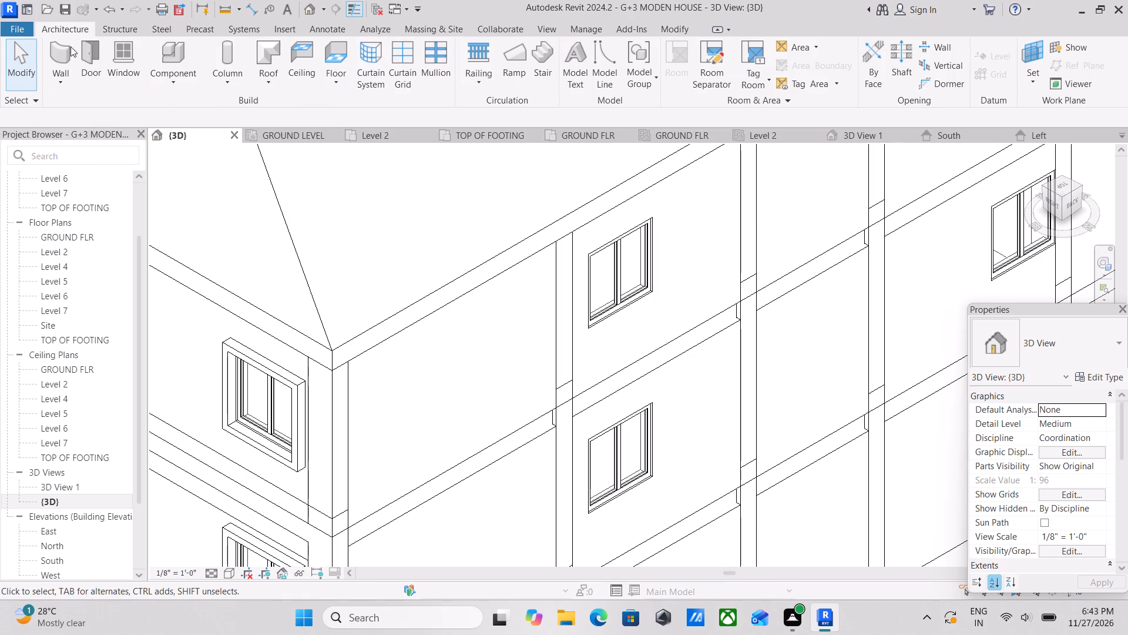
{"action": "left_click", "coordinate": [176, 74]}
{"action": "left_click", "coordinate": [183, 129]}
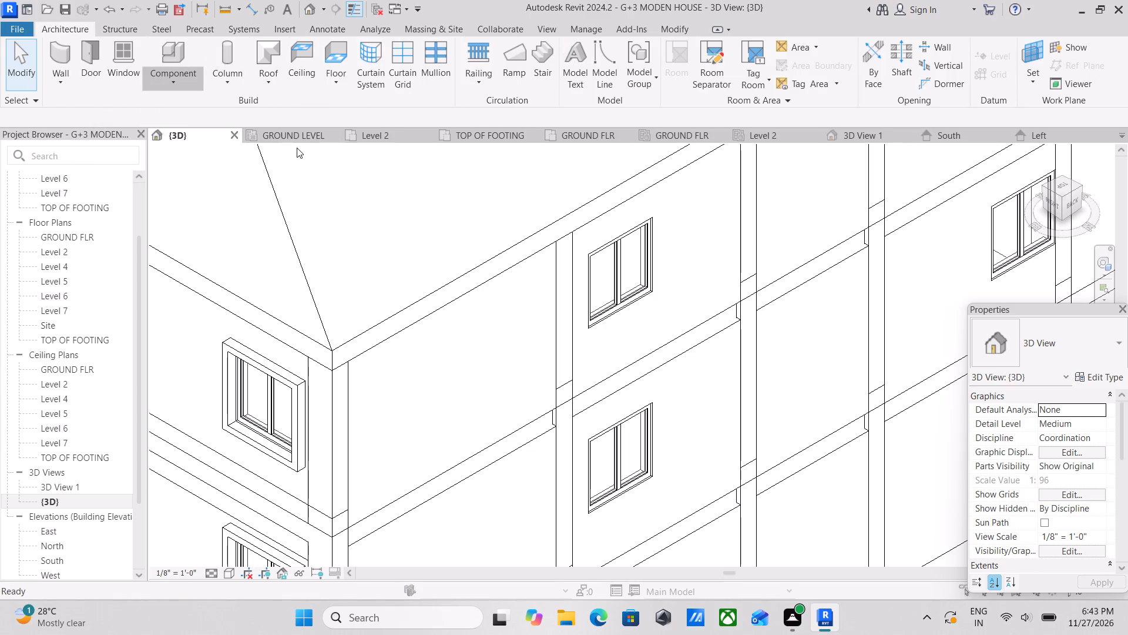
{"action": "scroll", "coordinate": [544, 319], "scroll_direction": "down", "scroll_amount": 3}
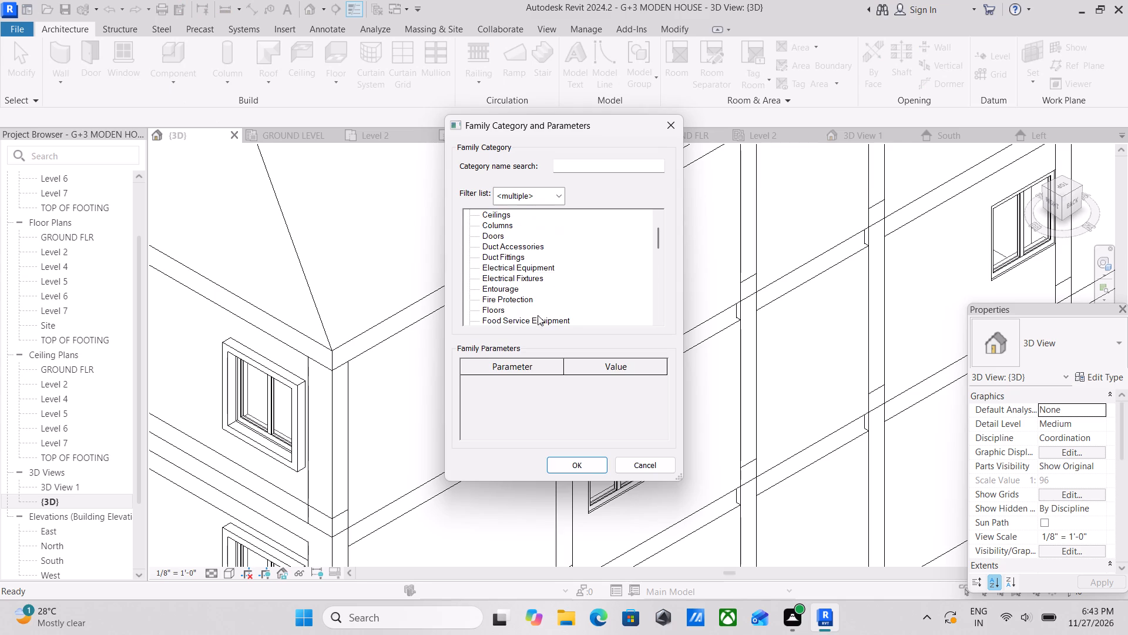
{"action": "scroll", "coordinate": [493, 298], "scroll_direction": "down", "scroll_amount": 4}
{"action": "left_click", "coordinate": [489, 305]}
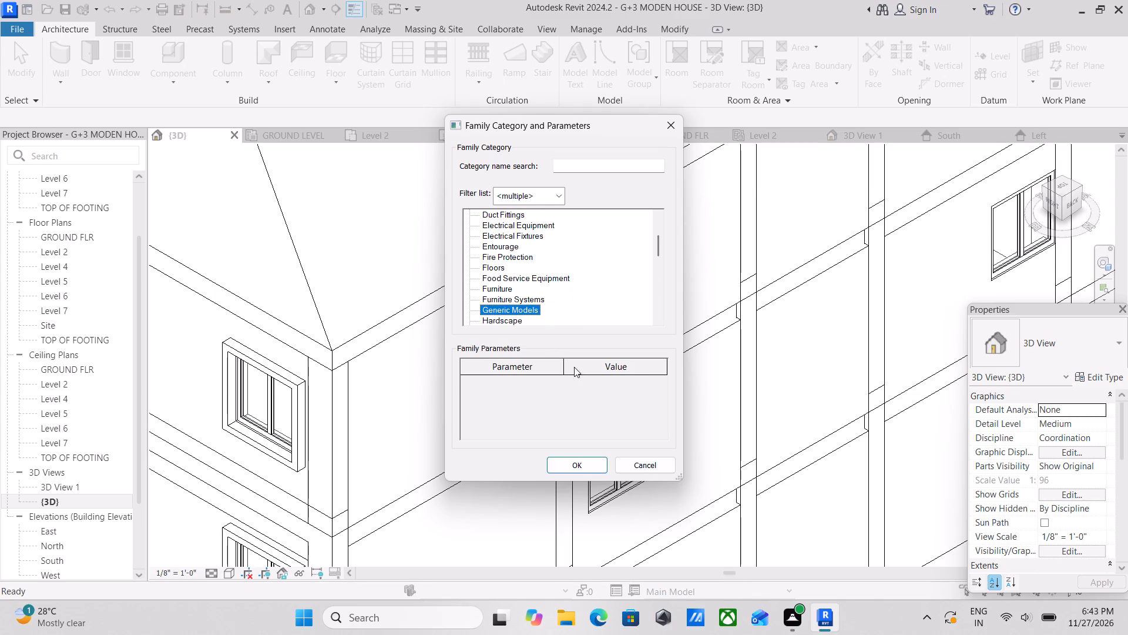
{"action": "left_click", "coordinate": [572, 457]}
{"action": "left_click", "coordinate": [570, 464]}
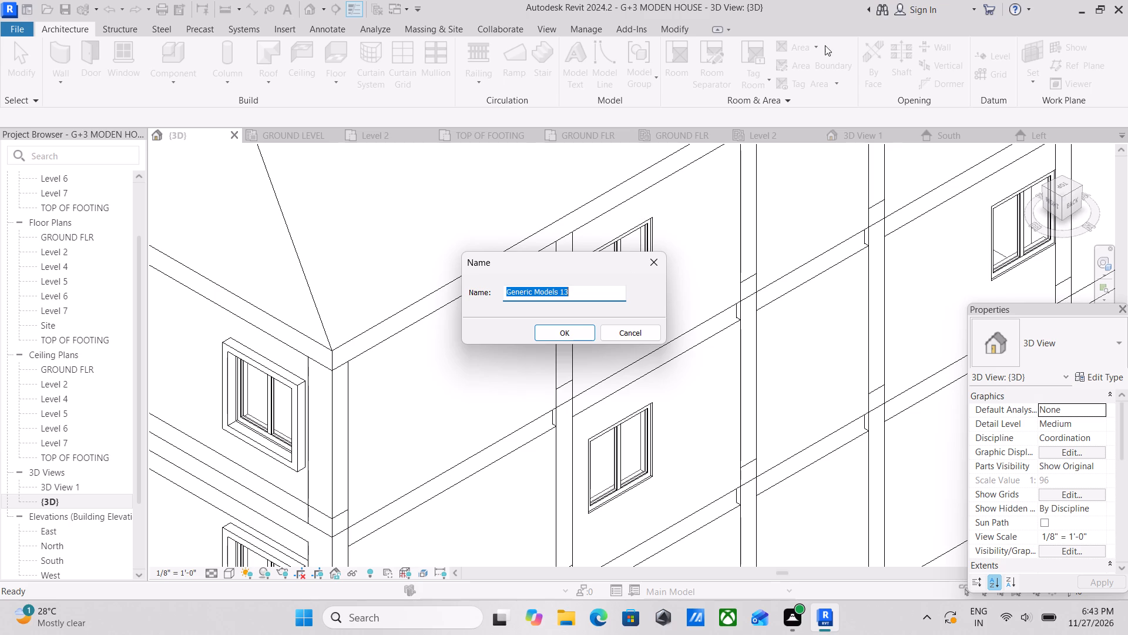
{"action": "left_click", "coordinate": [568, 333]}
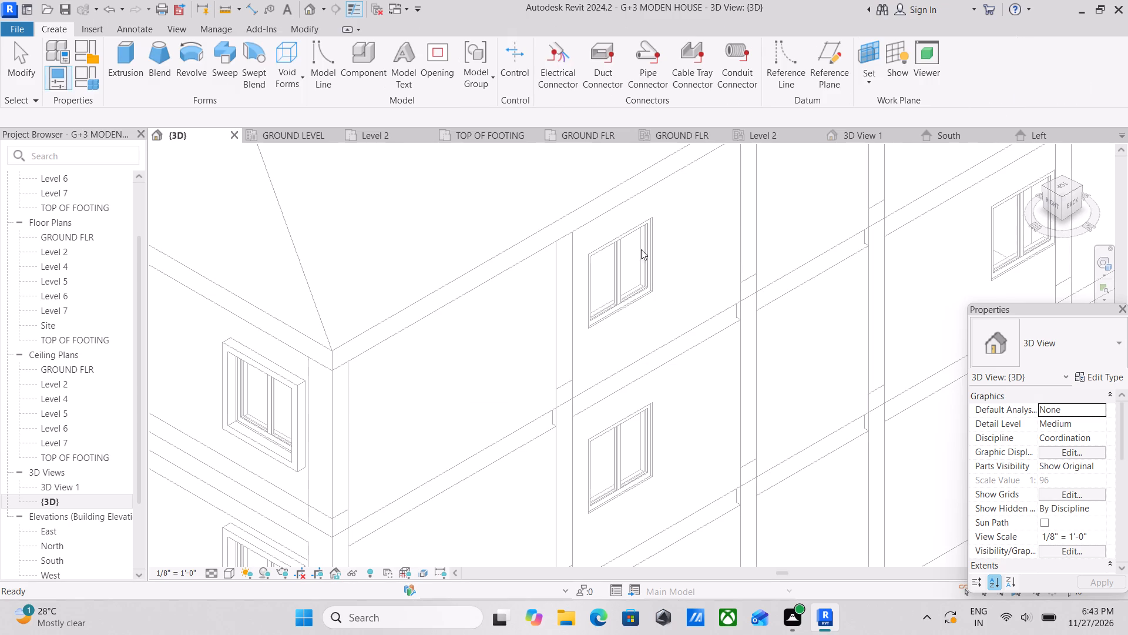
Set the work plane by picking the back facade's exterior wall face around the top-floor window nearest the corner.
{"action": "left_click", "coordinate": [869, 83]}
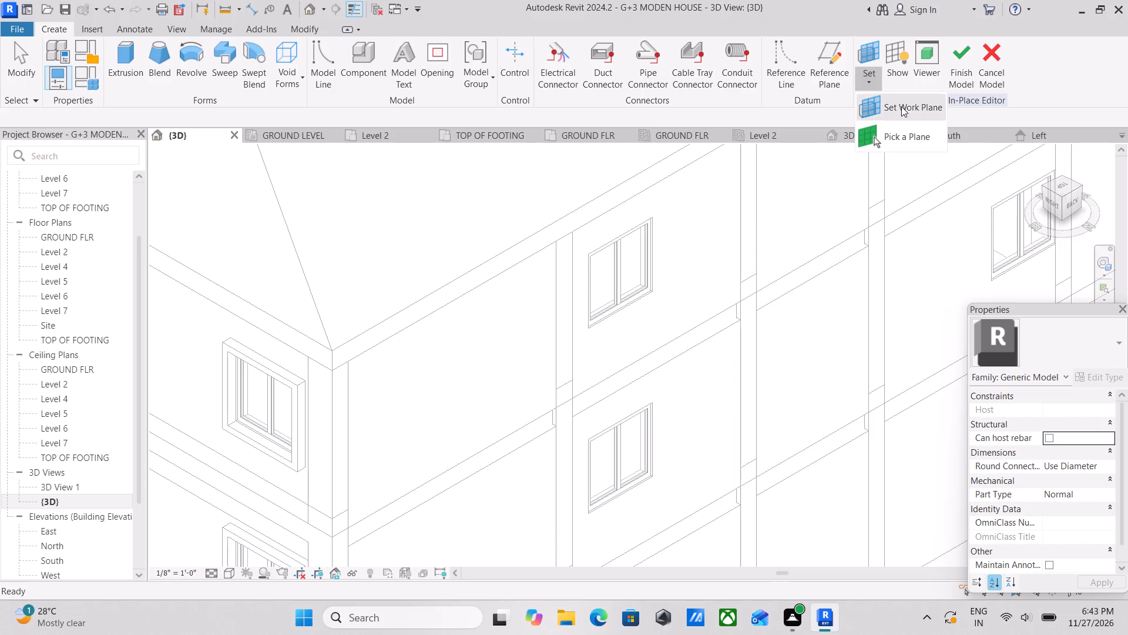
{"action": "left_click", "coordinate": [899, 143]}
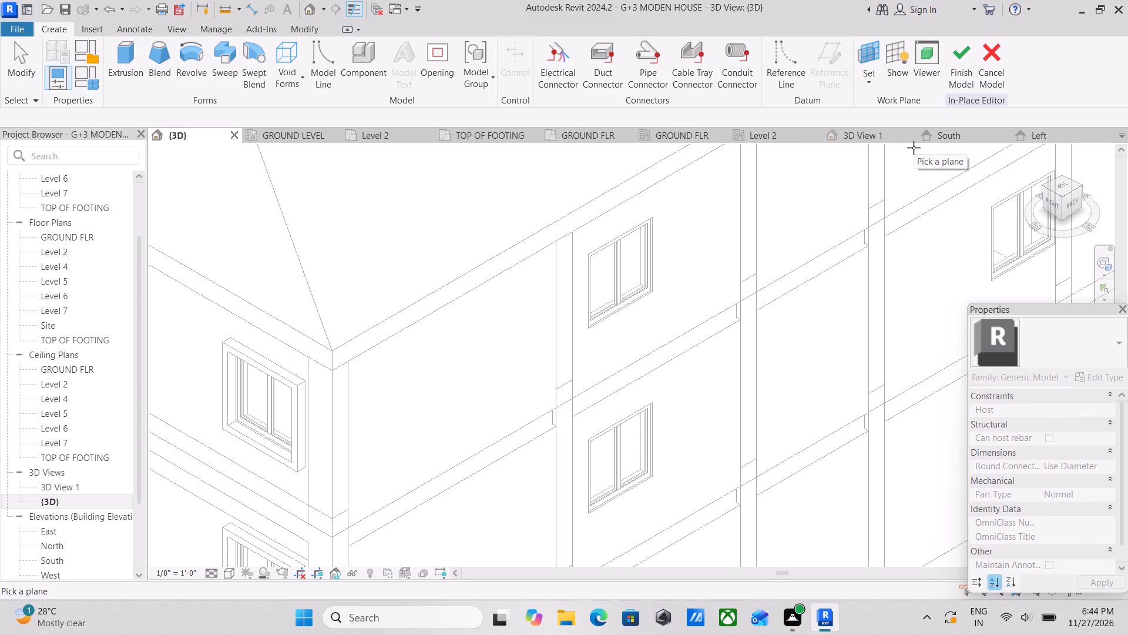
{"action": "scroll", "coordinate": [612, 252], "scroll_direction": "up", "scroll_amount": 2}
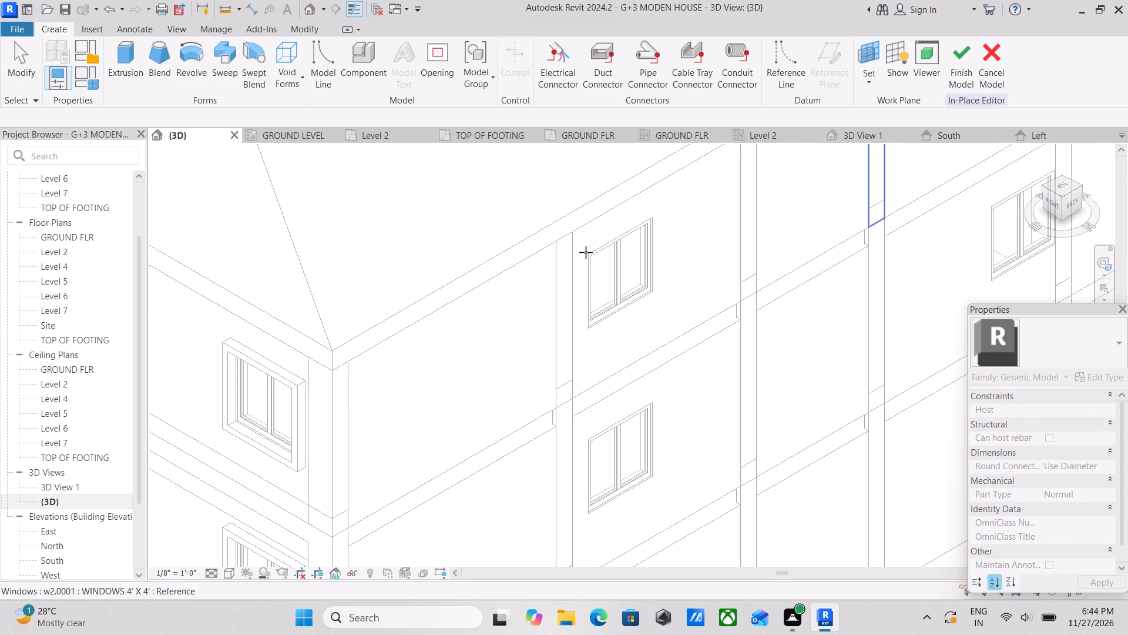
{"action": "scroll", "coordinate": [583, 265], "scroll_direction": "up", "scroll_amount": 2}
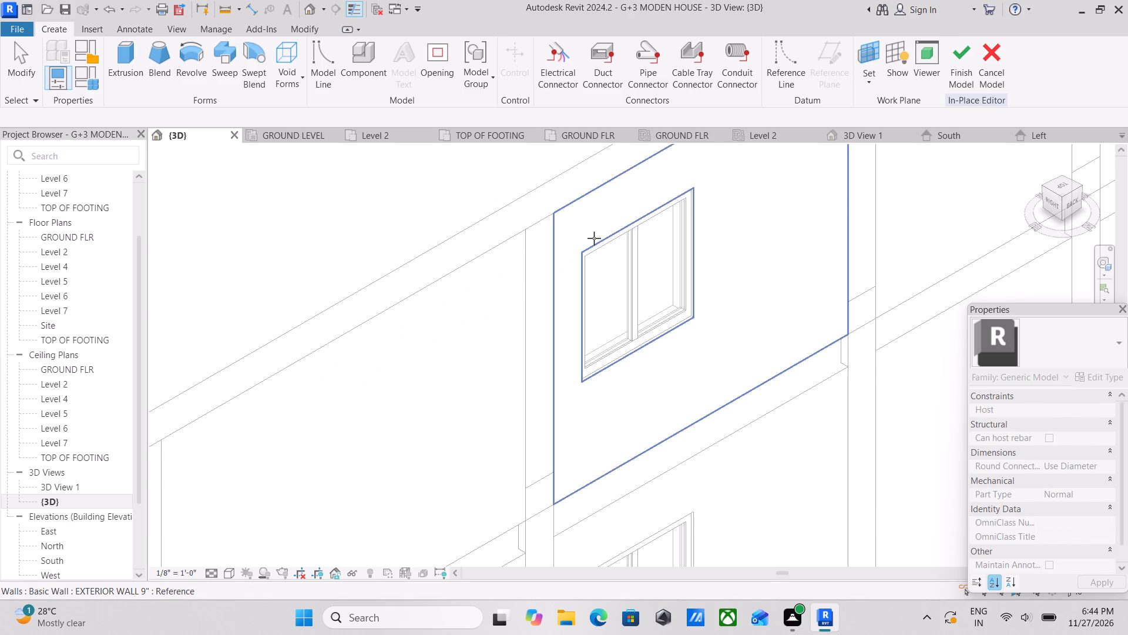
{"action": "left_click", "coordinate": [594, 238]}
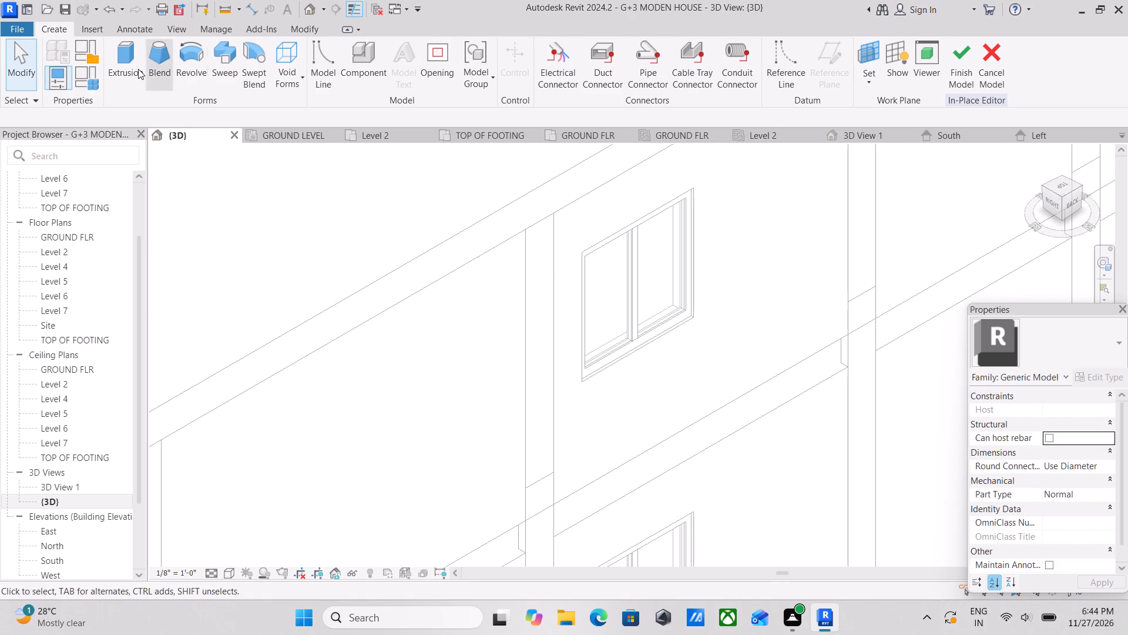
Start an extrusion and sketch a rectangle from corner to corner along that top-floor window's opening.
{"action": "left_click", "coordinate": [120, 62]}
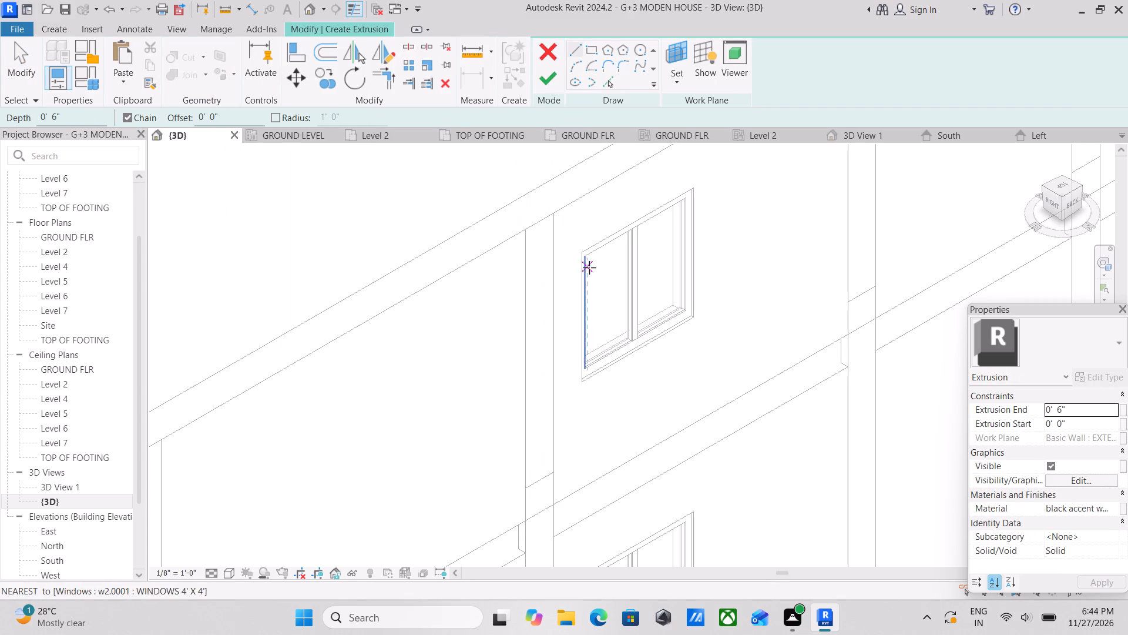
{"action": "left_click", "coordinate": [580, 255]}
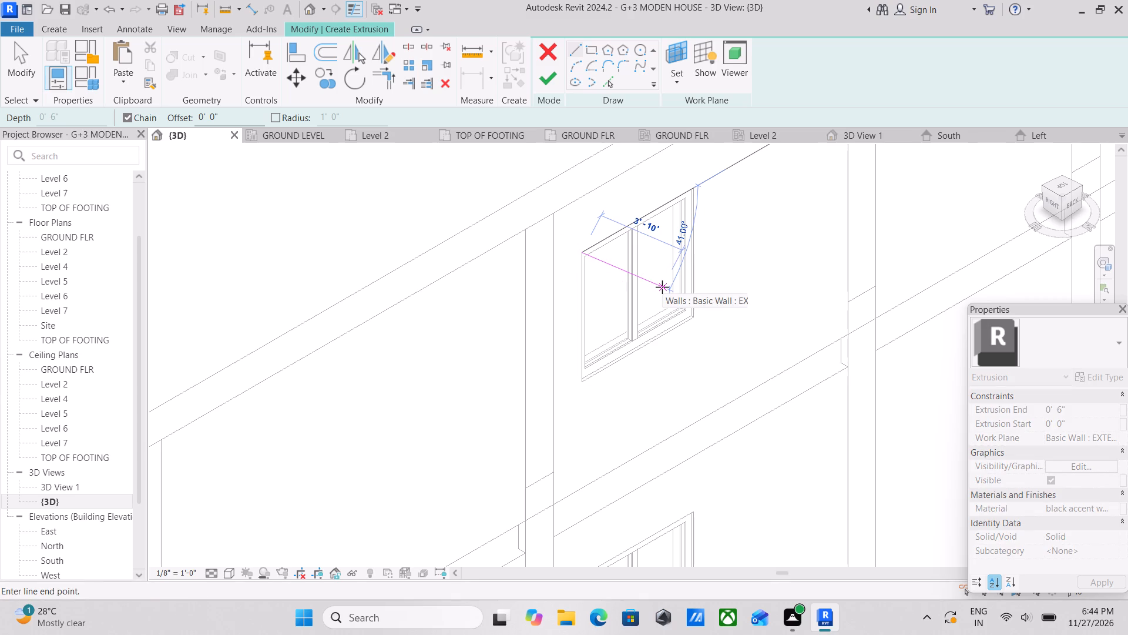
{"action": "key", "text": "Escape"}
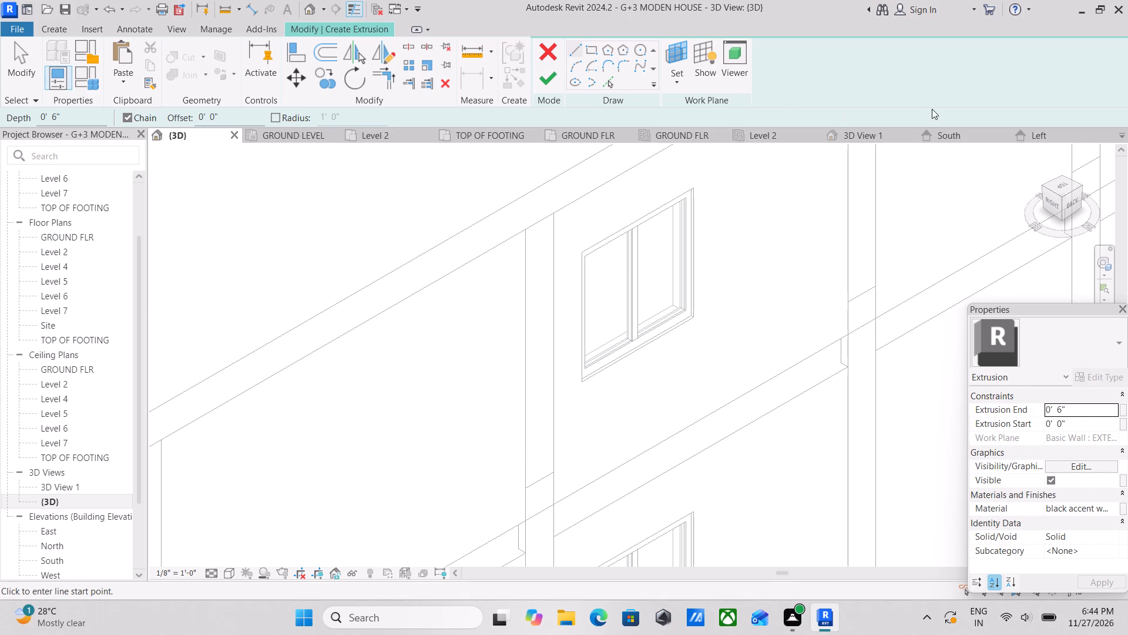
{"action": "left_click", "coordinate": [589, 48]}
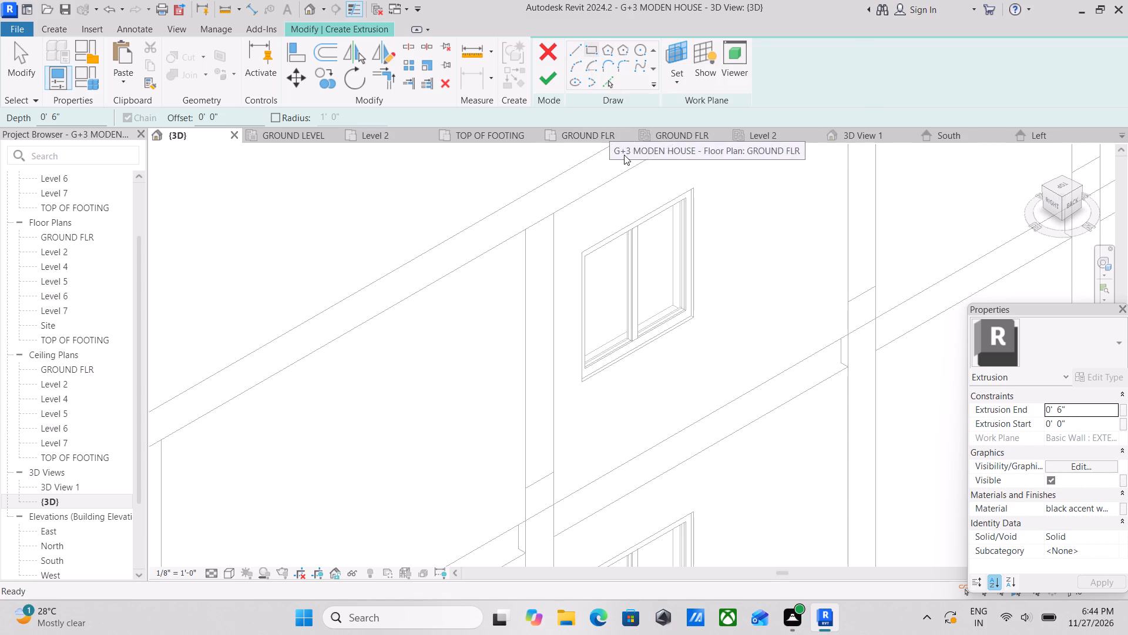
{"action": "scroll", "coordinate": [623, 162], "scroll_direction": "up", "scroll_amount": 4}
{"action": "scroll", "coordinate": [583, 264], "scroll_direction": "up", "scroll_amount": 3}
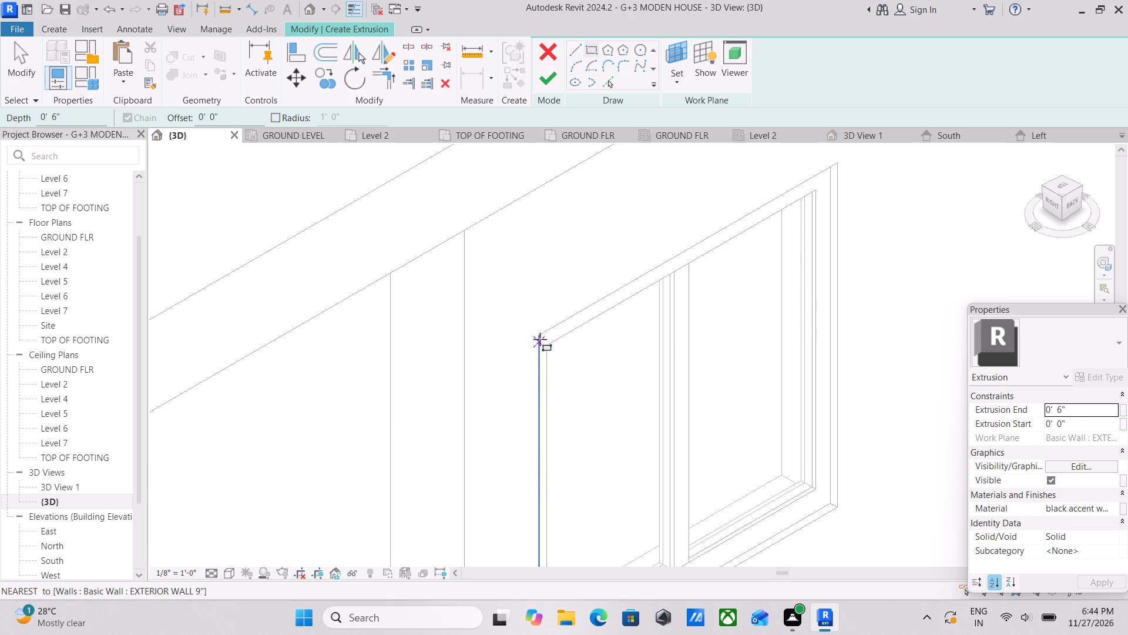
{"action": "left_click", "coordinate": [538, 337]}
{"action": "middle_click_drag", "start_coordinate": [706, 426], "coordinate": [637, 331]}
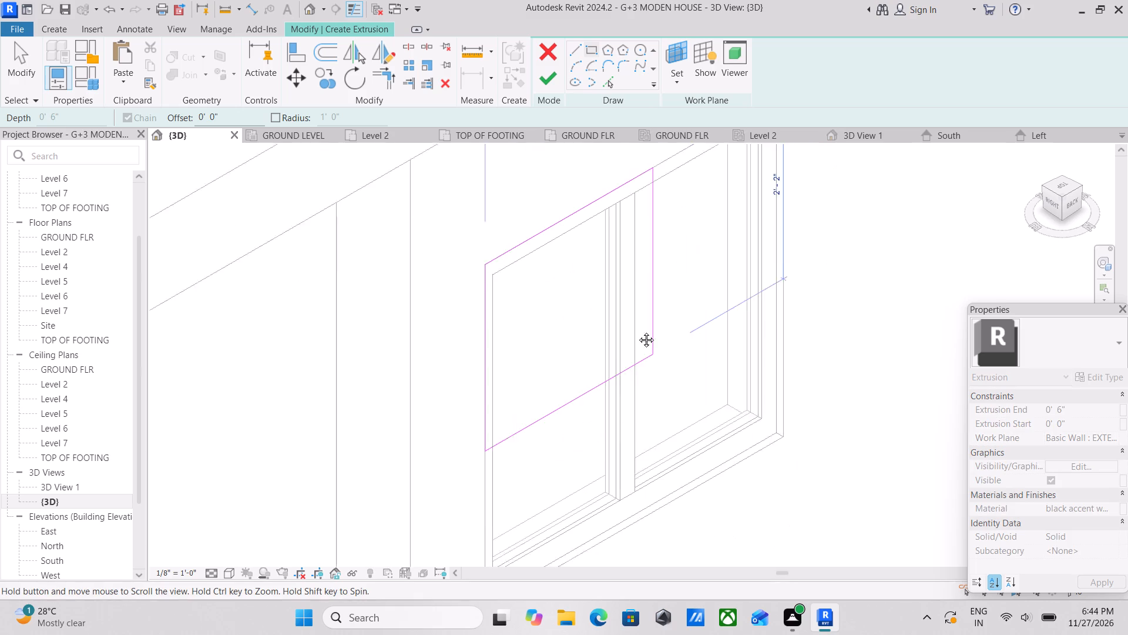
{"action": "middle_click_drag", "start_coordinate": [637, 331], "coordinate": [634, 314]}
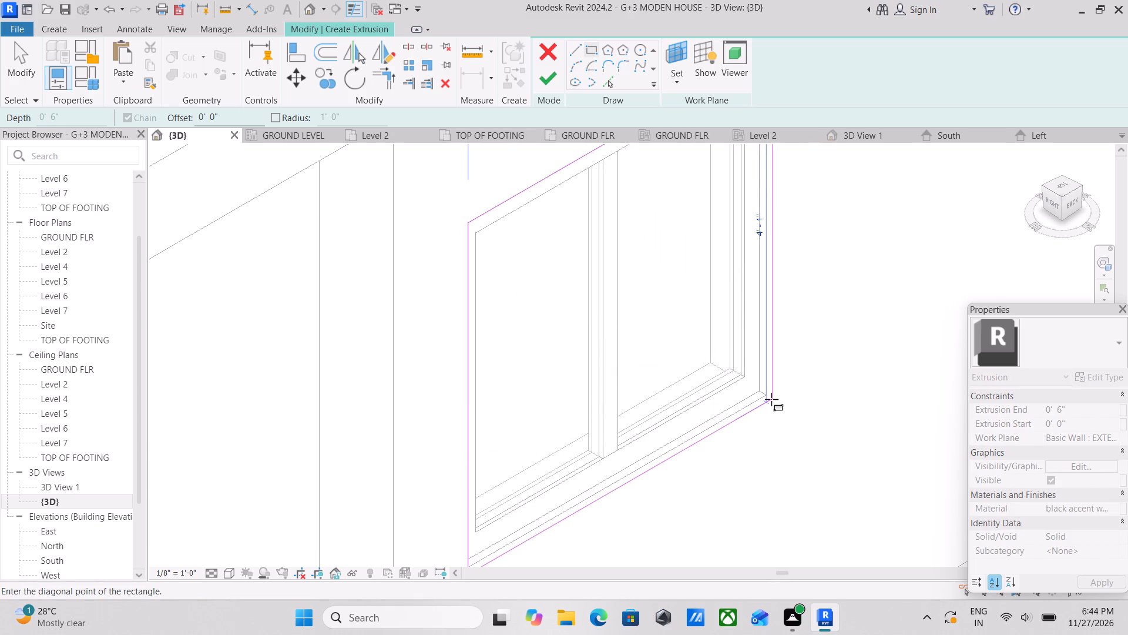
{"action": "left_click", "coordinate": [766, 395]}
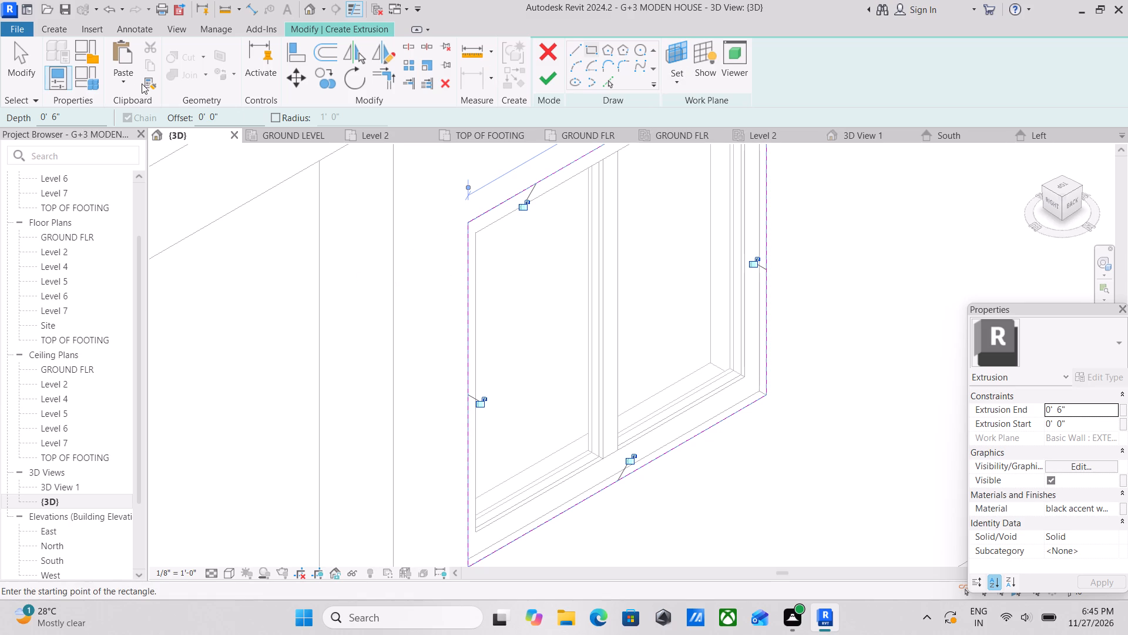
Sketch a second rectangle offset 4" outside the window opening, and finish both the extrusion and the in-place model.
{"action": "left_click_drag", "start_coordinate": [231, 121], "coordinate": [148, 131]}
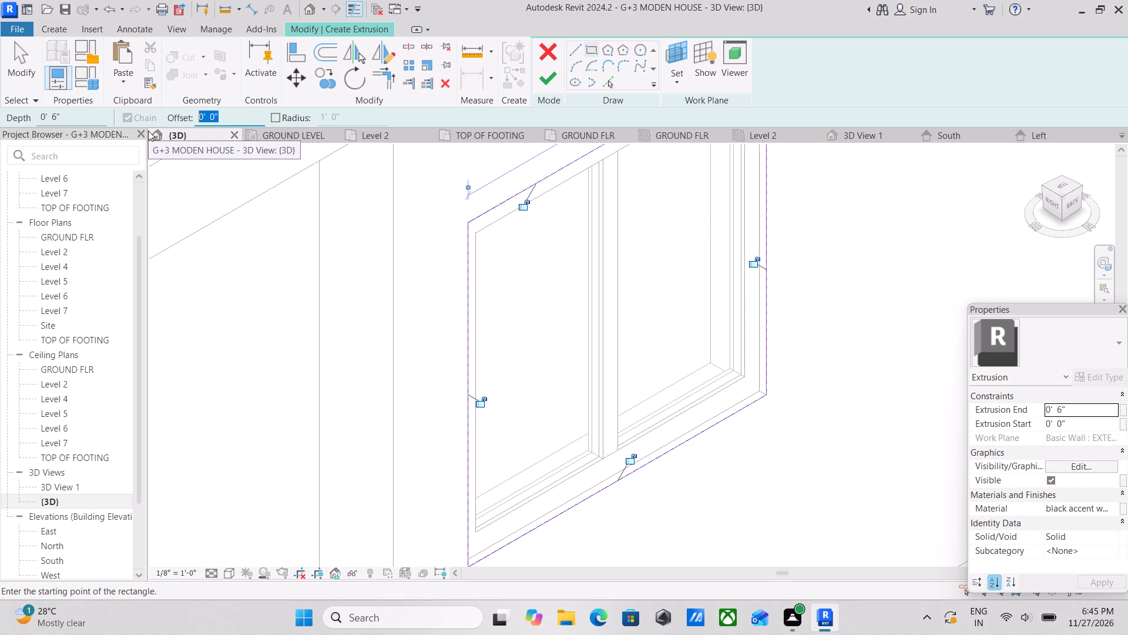
{"action": "key", "text": "4"}
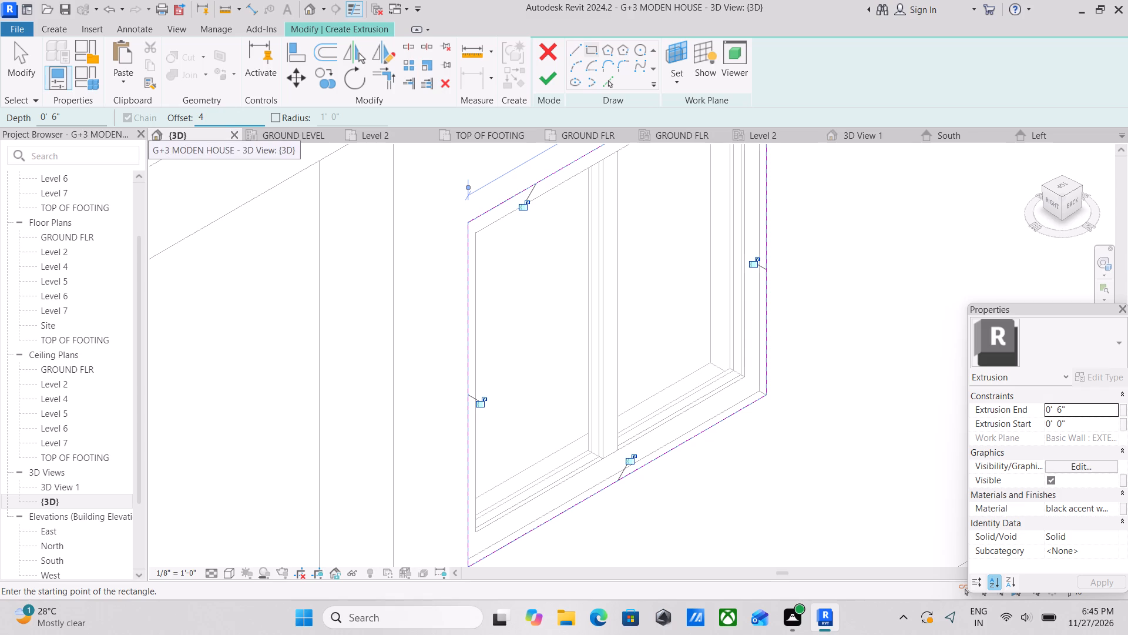
{"action": "key", "text": "shift+quotedbl"}
{"action": "key", "text": "Return"}
{"action": "left_click", "coordinate": [469, 223]}
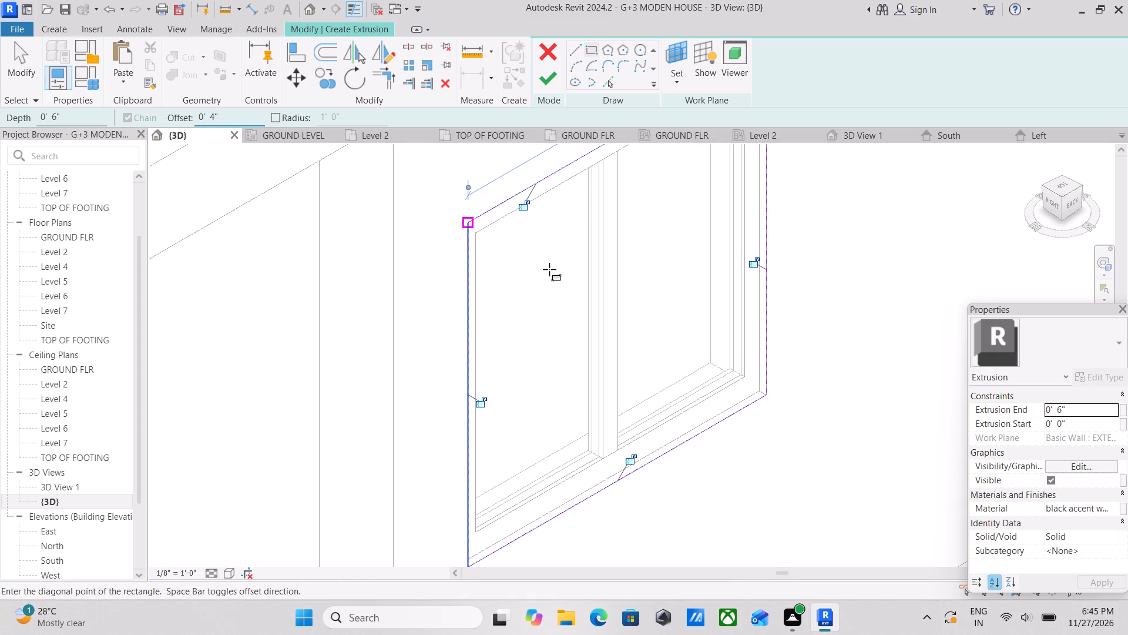
{"action": "left_click", "coordinate": [768, 397]}
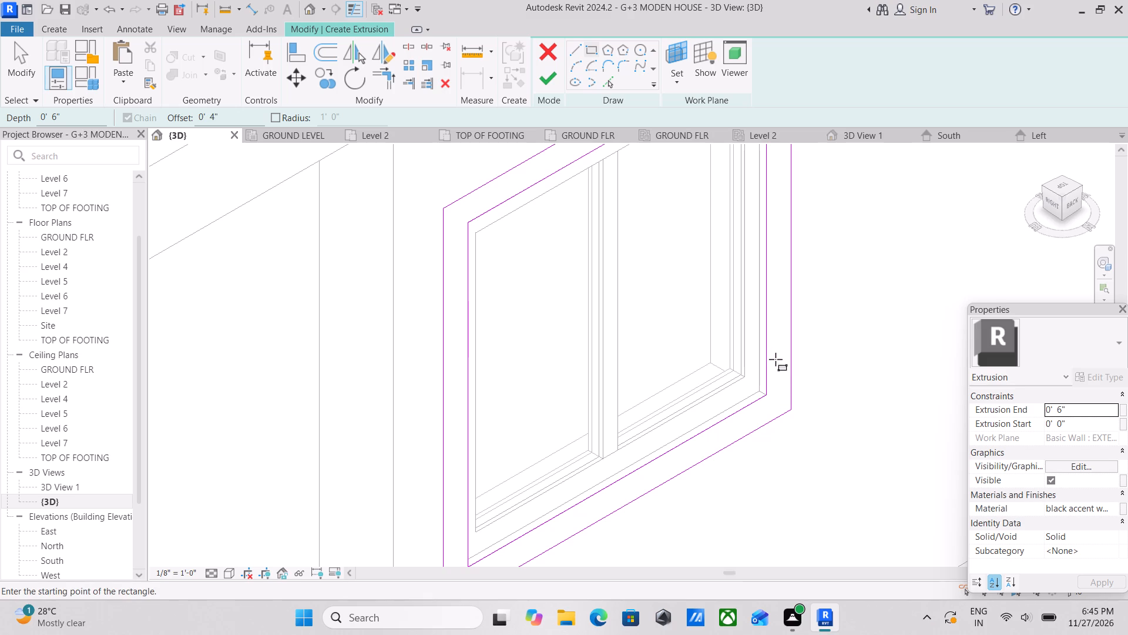
{"action": "left_click", "coordinate": [552, 79]}
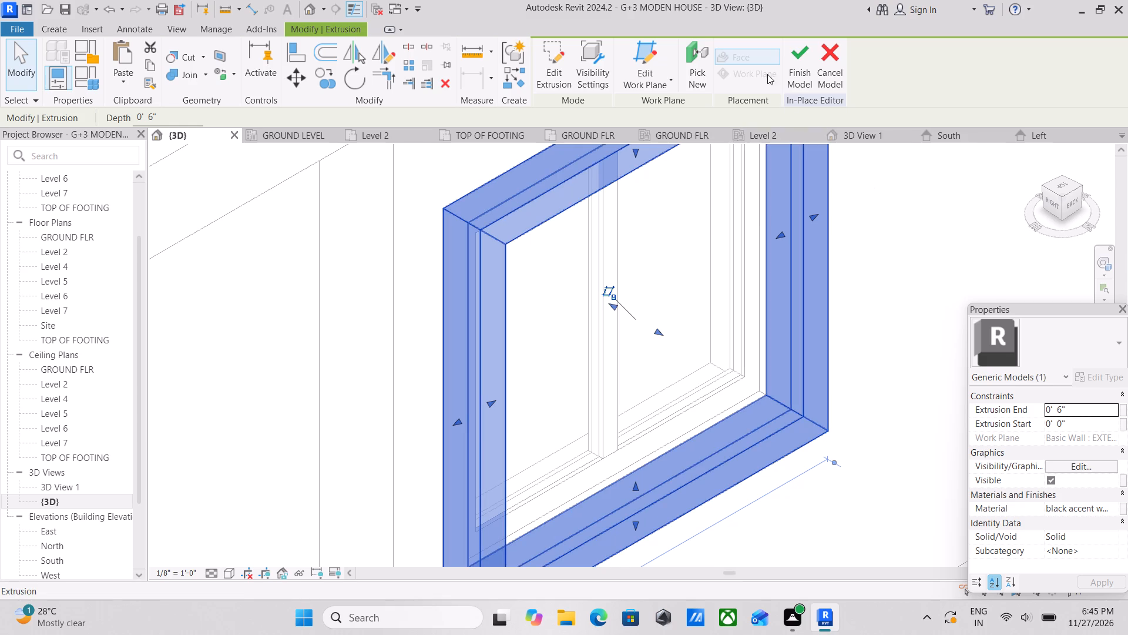
{"action": "left_click", "coordinate": [803, 58]}
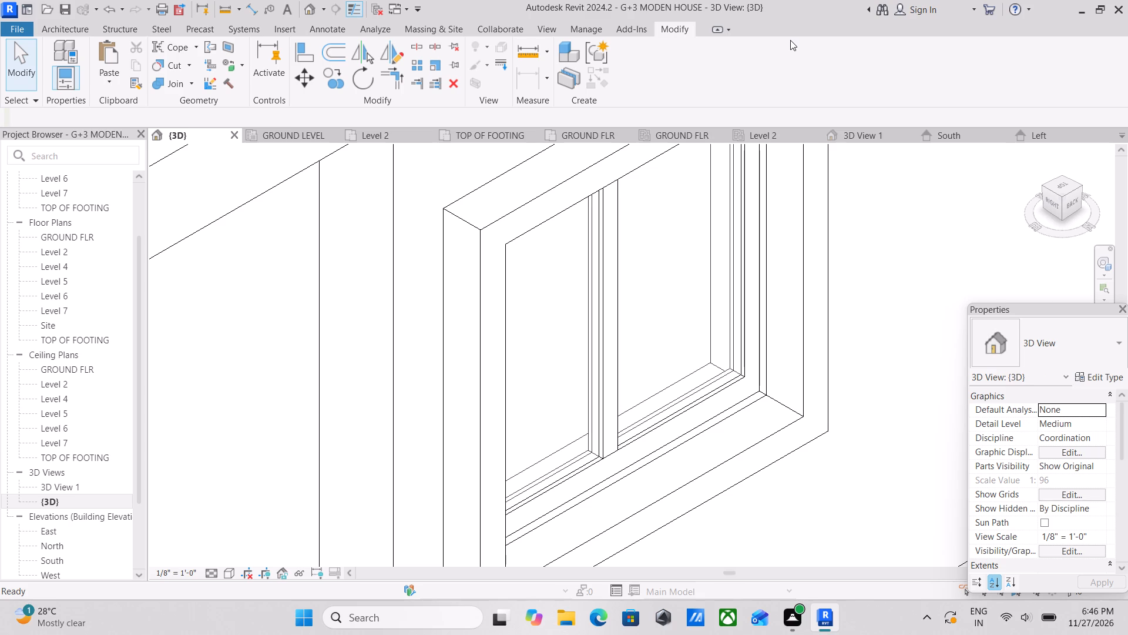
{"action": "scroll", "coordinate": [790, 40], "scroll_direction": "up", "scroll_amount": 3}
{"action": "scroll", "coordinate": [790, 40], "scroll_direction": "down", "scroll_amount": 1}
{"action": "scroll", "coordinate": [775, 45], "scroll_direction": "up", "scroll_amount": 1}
In the Back view, copy the new top-floor frame from its opening's top midpoint to the other top-floor window's top midpoint, with multiple copies on.
{"action": "left_click", "coordinate": [1069, 204]}
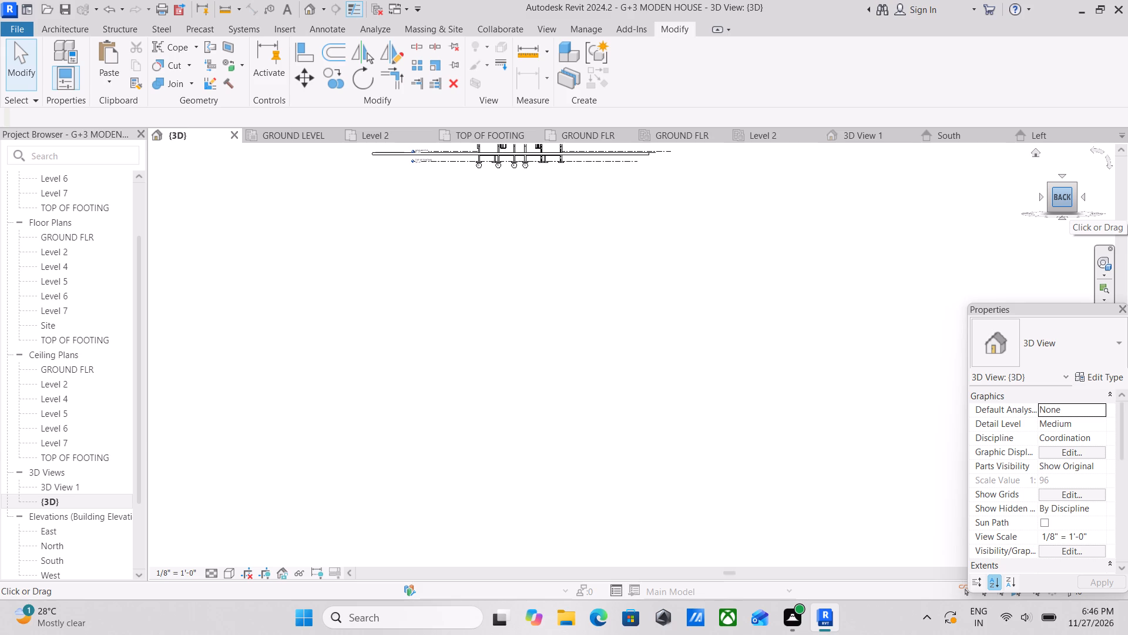
{"action": "scroll", "coordinate": [528, 245], "scroll_direction": "up", "scroll_amount": 2}
{"action": "scroll", "coordinate": [540, 317], "scroll_direction": "up", "scroll_amount": 5}
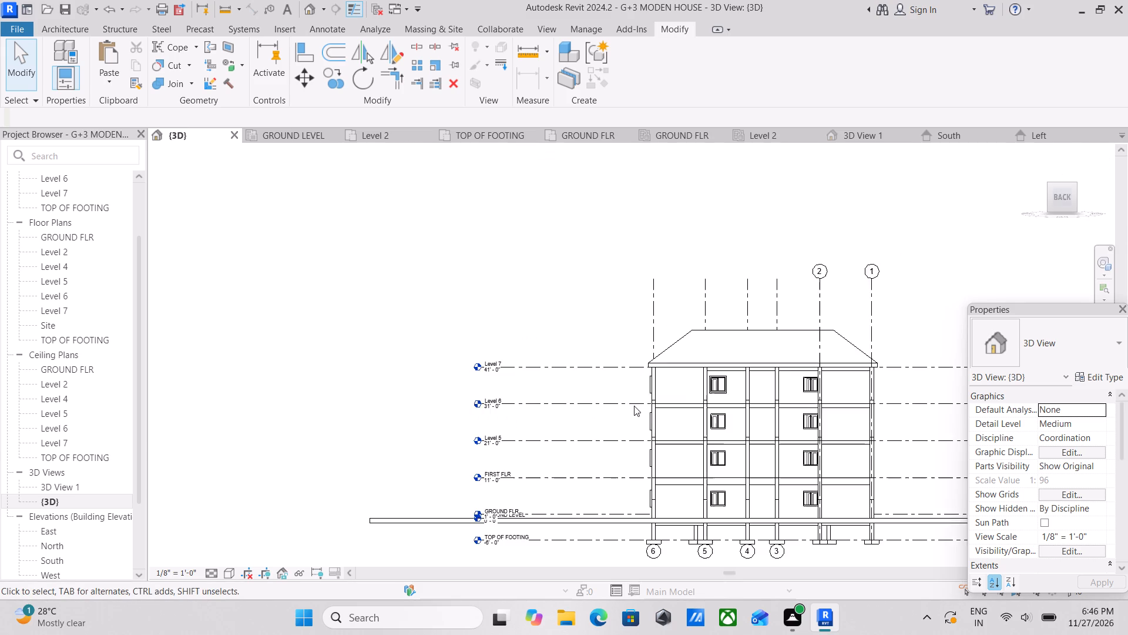
{"action": "scroll", "coordinate": [639, 400], "scroll_direction": "up", "scroll_amount": 4}
{"action": "scroll", "coordinate": [707, 389], "scroll_direction": "up", "scroll_amount": 3}
{"action": "middle_click_drag", "start_coordinate": [735, 348], "coordinate": [458, 376]}
{"action": "scroll", "coordinate": [533, 372], "scroll_direction": "up", "scroll_amount": 2}
{"action": "left_click", "coordinate": [549, 375]}
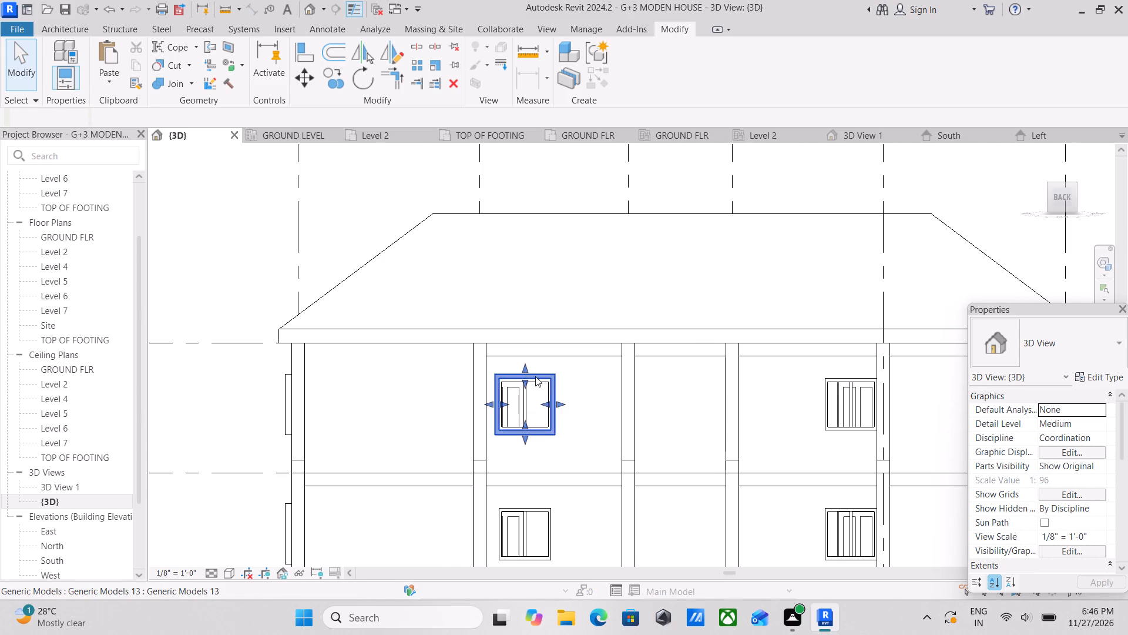
{"action": "scroll", "coordinate": [535, 376], "scroll_direction": "up", "scroll_amount": 6}
{"action": "middle_click_drag", "start_coordinate": [540, 362], "coordinate": [550, 396]}
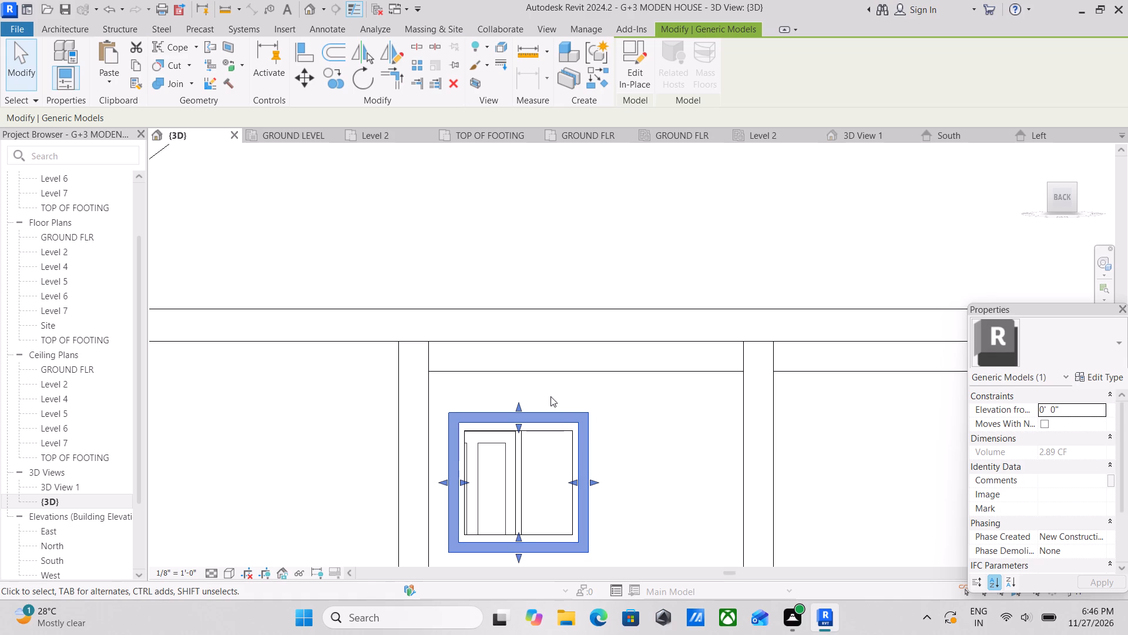
{"action": "type", "text": "co"}
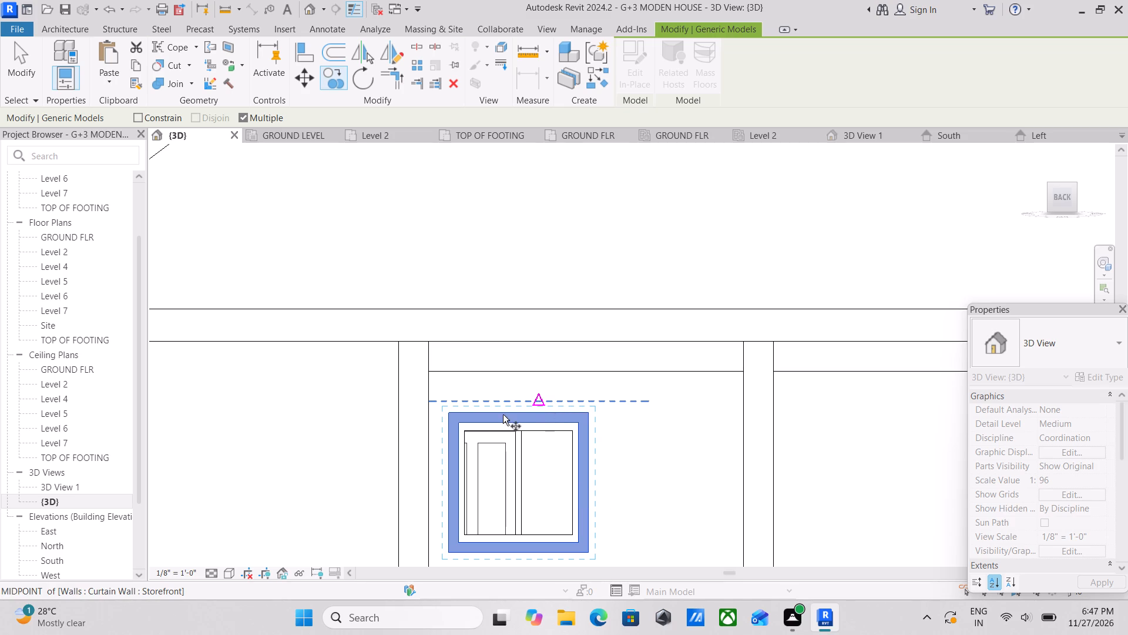
{"action": "scroll", "coordinate": [471, 442], "scroll_direction": "up", "scroll_amount": 2}
{"action": "left_click", "coordinate": [535, 417]}
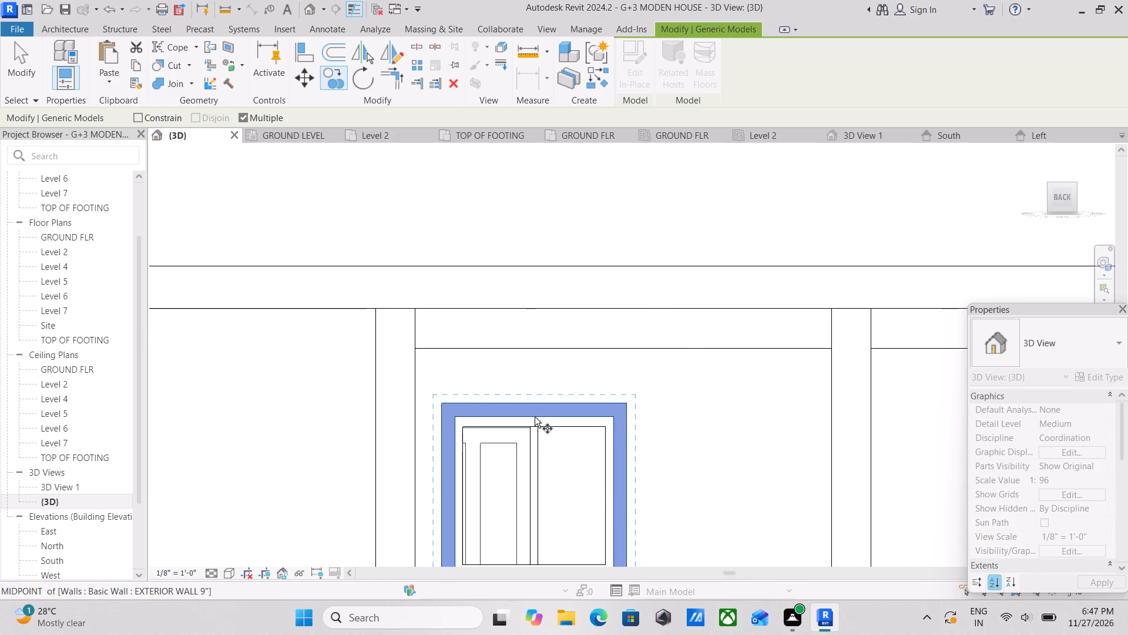
{"action": "middle_click_drag", "start_coordinate": [666, 423], "coordinate": [355, 390]}
{"action": "middle_click_drag", "start_coordinate": [618, 407], "coordinate": [395, 402]}
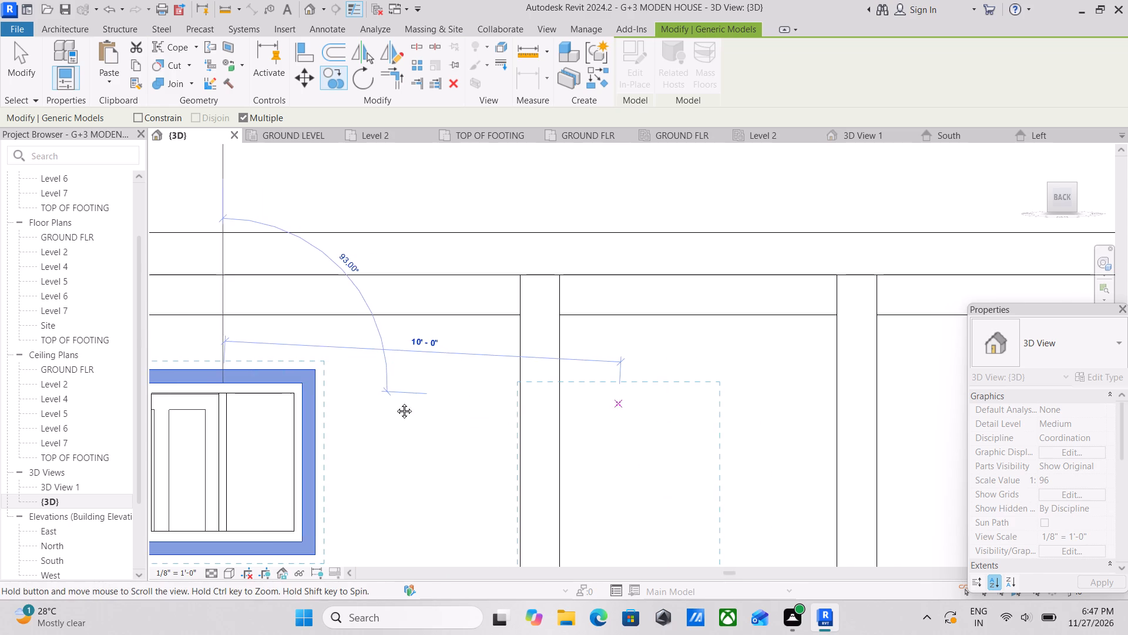
{"action": "middle_click_drag", "start_coordinate": [395, 402], "coordinate": [336, 403]}
{"action": "middle_click_drag", "start_coordinate": [798, 397], "coordinate": [565, 429]}
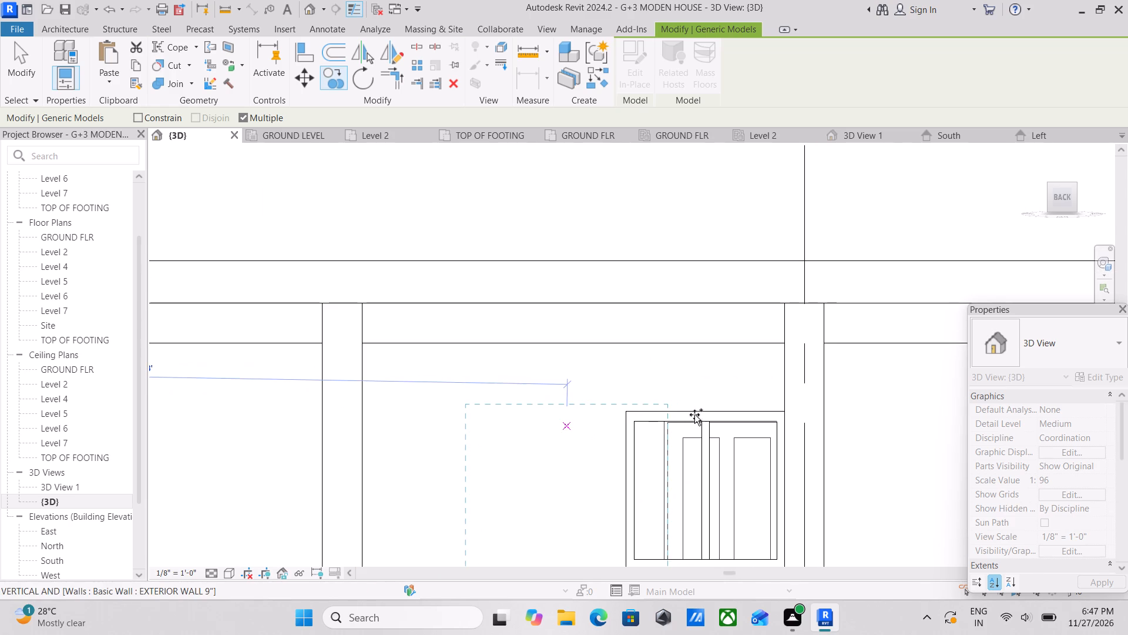
{"action": "left_click", "coordinate": [707, 410]}
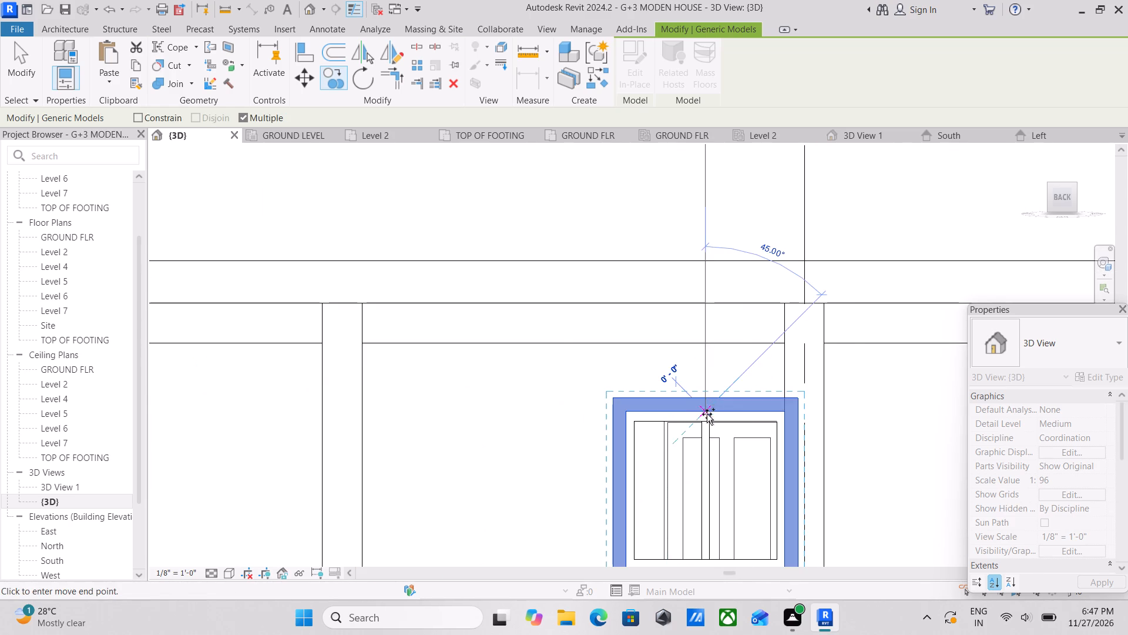
Place a copy of the frame on the window one floor below the original, matching the opening's top midpoint.
{"action": "scroll", "coordinate": [610, 444], "scroll_direction": "down", "scroll_amount": 2}
{"action": "scroll", "coordinate": [552, 426], "scroll_direction": "down", "scroll_amount": 1}
{"action": "middle_click_drag", "start_coordinate": [552, 426], "coordinate": [859, 317]}
{"action": "scroll", "coordinate": [472, 405], "scroll_direction": "down", "scroll_amount": 2}
{"action": "middle_click_drag", "start_coordinate": [472, 405], "coordinate": [727, 288]}
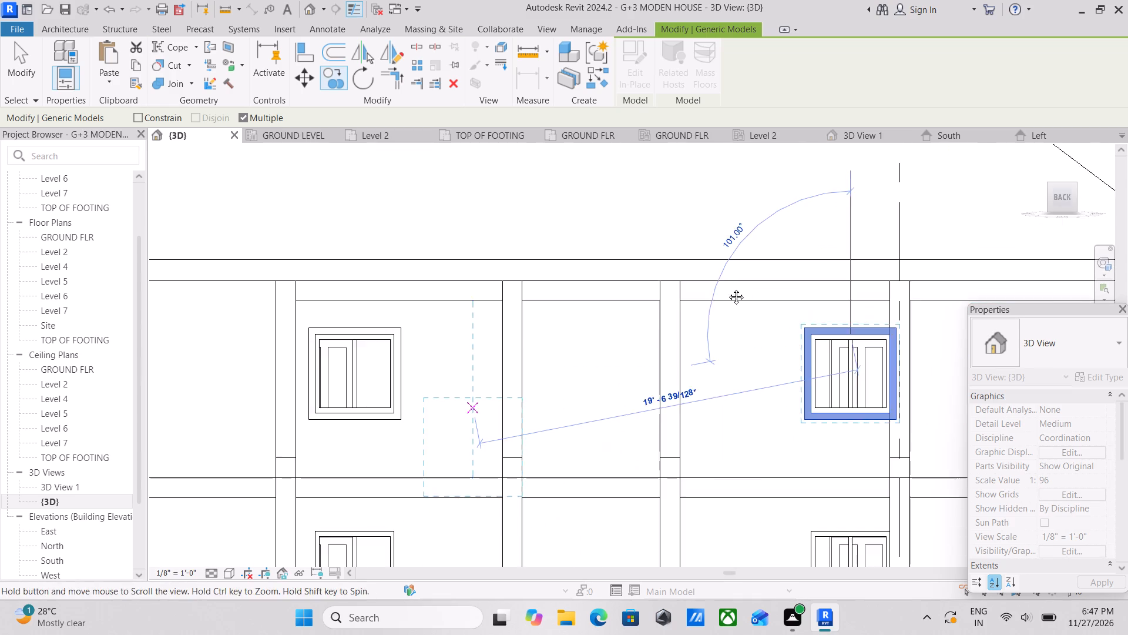
{"action": "middle_click_drag", "start_coordinate": [727, 288], "coordinate": [732, 285]}
{"action": "scroll", "coordinate": [599, 405], "scroll_direction": "up", "scroll_amount": 1}
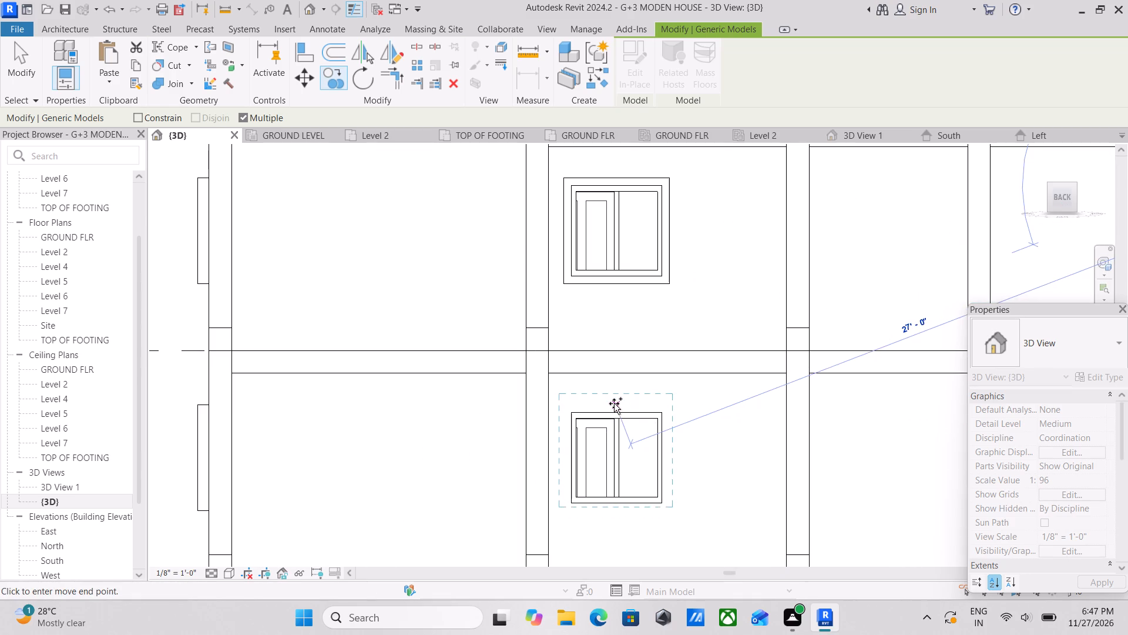
{"action": "scroll", "coordinate": [614, 403], "scroll_direction": "up", "scroll_amount": 4}
{"action": "left_click", "coordinate": [615, 419]}
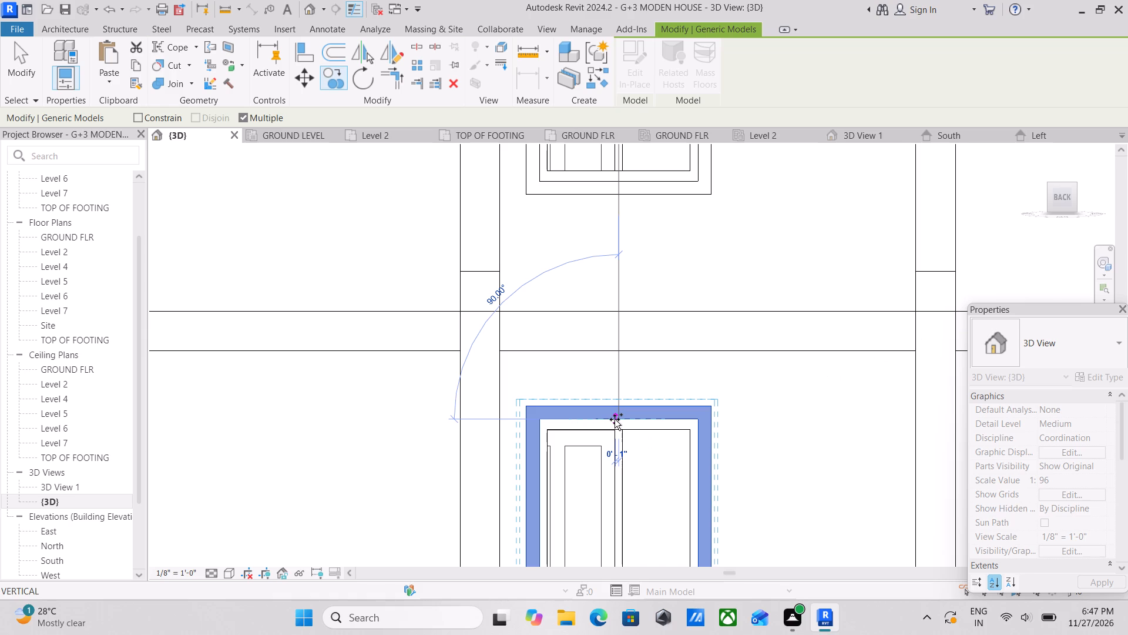
Place another frame copy on the first-floor window in the same column, matching the opening's top midpoint.
{"action": "scroll", "coordinate": [634, 407], "scroll_direction": "down", "scroll_amount": 1}
{"action": "middle_click_drag", "start_coordinate": [635, 407], "coordinate": [632, 406]}
{"action": "middle_click_drag", "start_coordinate": [632, 406], "coordinate": [662, 234]}
{"action": "scroll", "coordinate": [694, 410], "scroll_direction": "down", "scroll_amount": 3}
{"action": "middle_click_drag", "start_coordinate": [691, 411], "coordinate": [669, 302]}
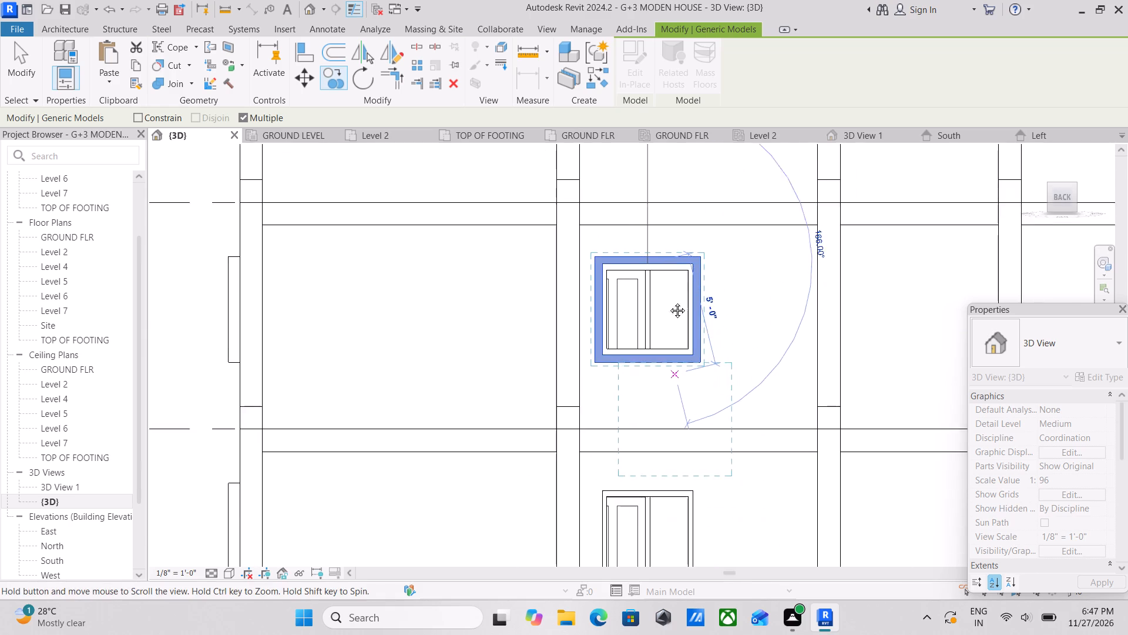
{"action": "middle_click_drag", "start_coordinate": [669, 302], "coordinate": [666, 284]}
{"action": "scroll", "coordinate": [643, 387], "scroll_direction": "up", "scroll_amount": 5}
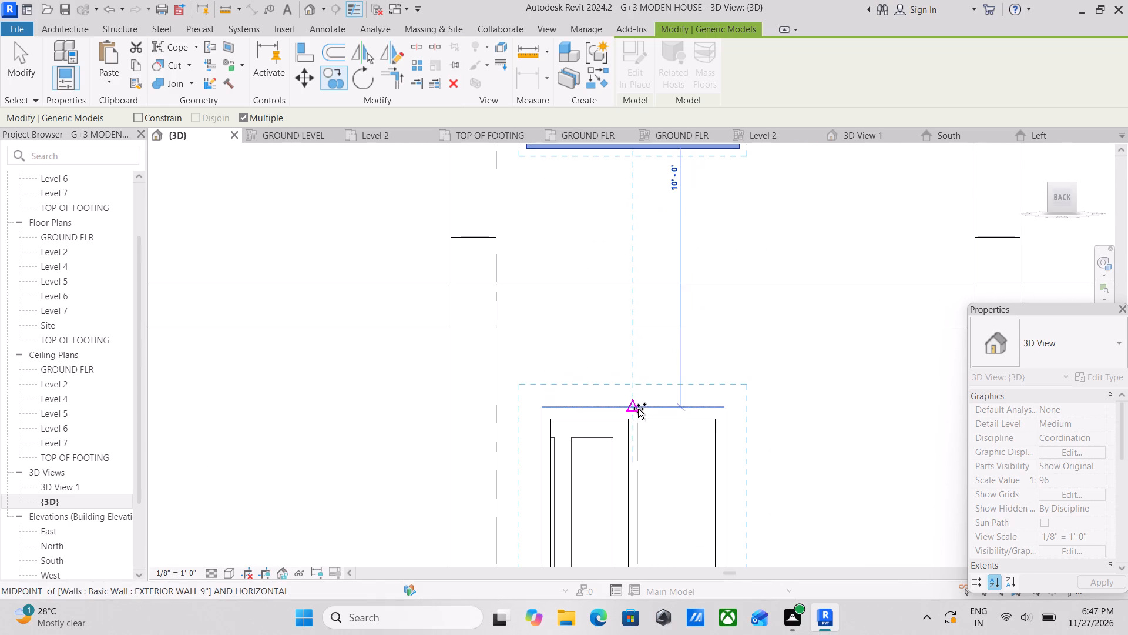
{"action": "left_click", "coordinate": [633, 406]}
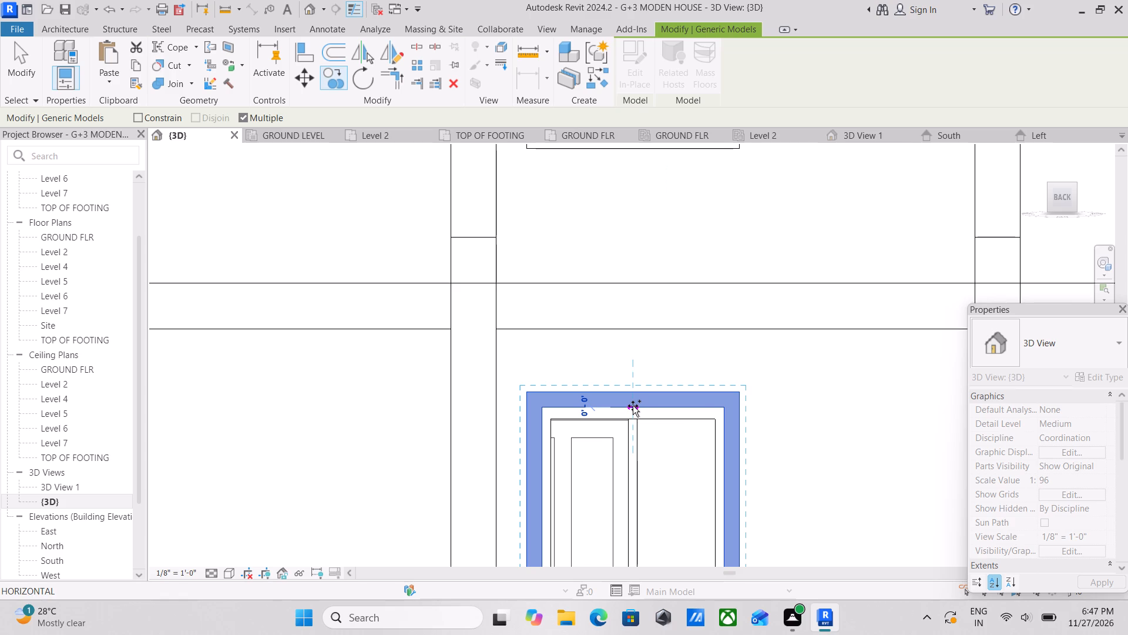
Place a frame copy on the first-floor window in the other column, matching the opening's top midpoint.
{"action": "scroll", "coordinate": [704, 410], "scroll_direction": "down", "scroll_amount": 1}
{"action": "middle_click_drag", "start_coordinate": [704, 410], "coordinate": [511, 383]}
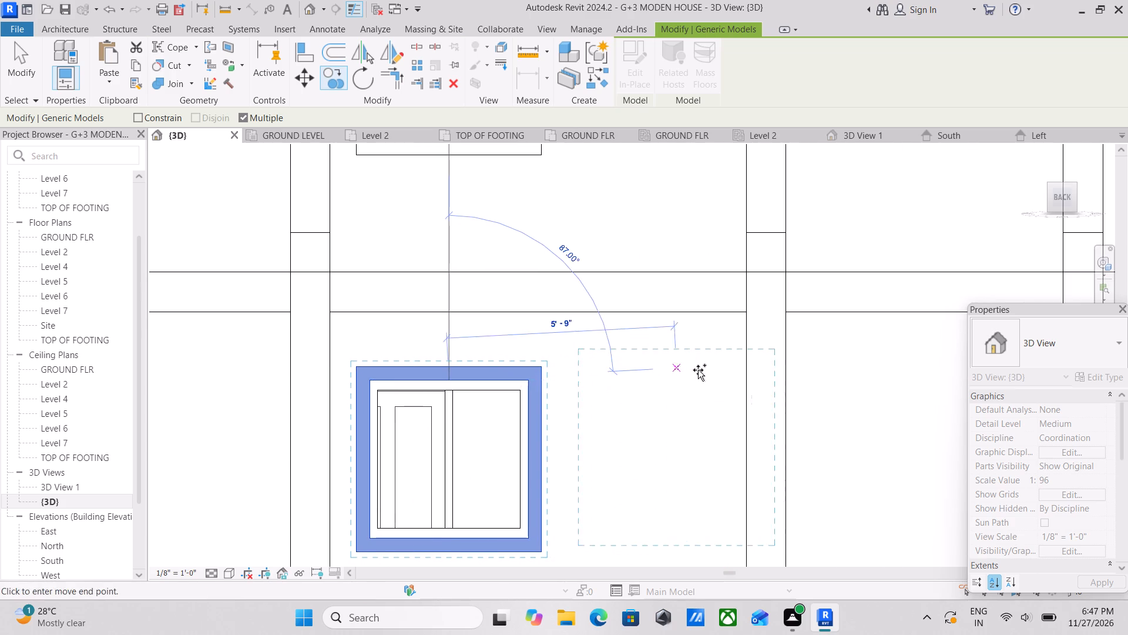
{"action": "middle_click_drag", "start_coordinate": [700, 370], "coordinate": [454, 380]}
{"action": "scroll", "coordinate": [765, 381], "scroll_direction": "down", "scroll_amount": 2}
{"action": "middle_click_drag", "start_coordinate": [765, 381], "coordinate": [485, 383]}
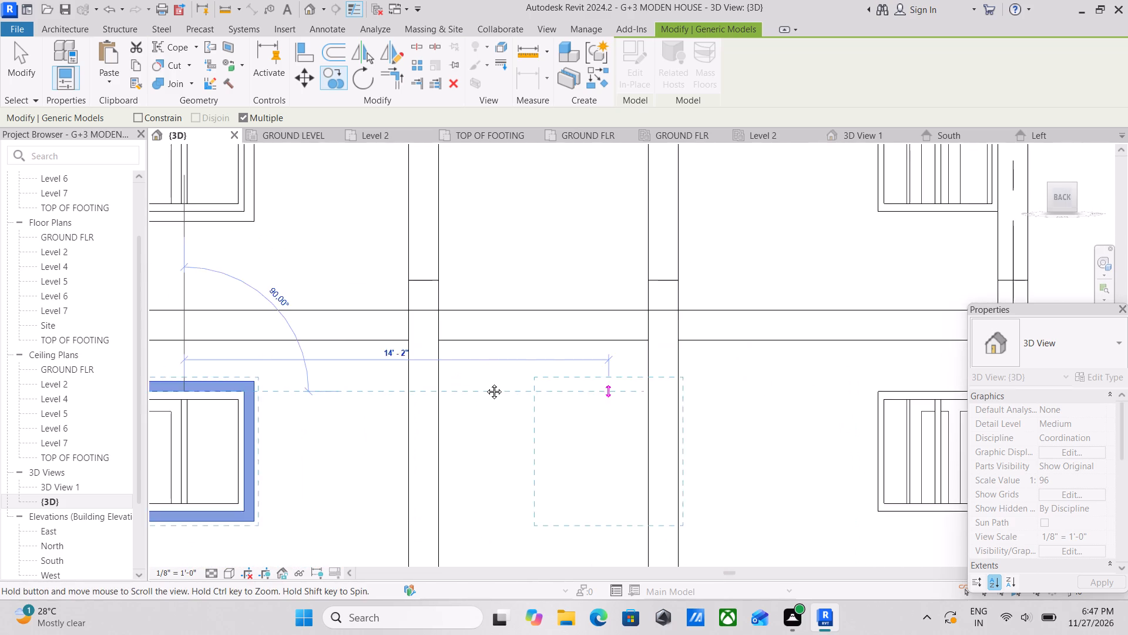
{"action": "middle_click_drag", "start_coordinate": [485, 383], "coordinate": [481, 382]}
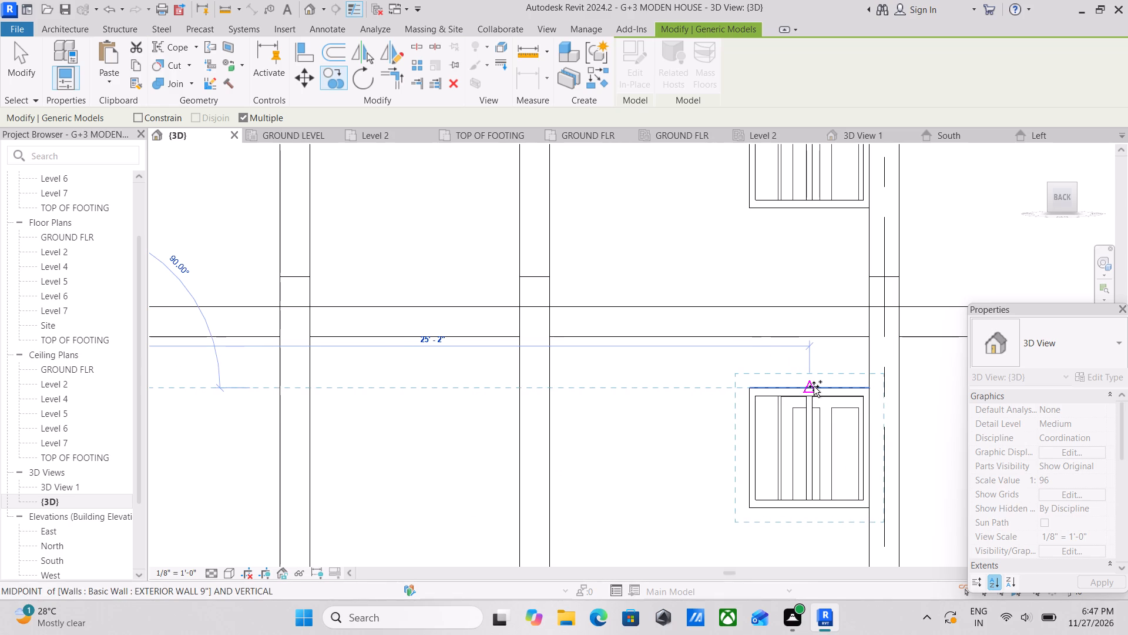
{"action": "left_click", "coordinate": [814, 386]}
Place a frame copy on the window directly above, one floor below the top, and end the copying.
{"action": "scroll", "coordinate": [816, 387], "scroll_direction": "down", "scroll_amount": 2}
{"action": "middle_click_drag", "start_coordinate": [816, 388], "coordinate": [809, 528]}
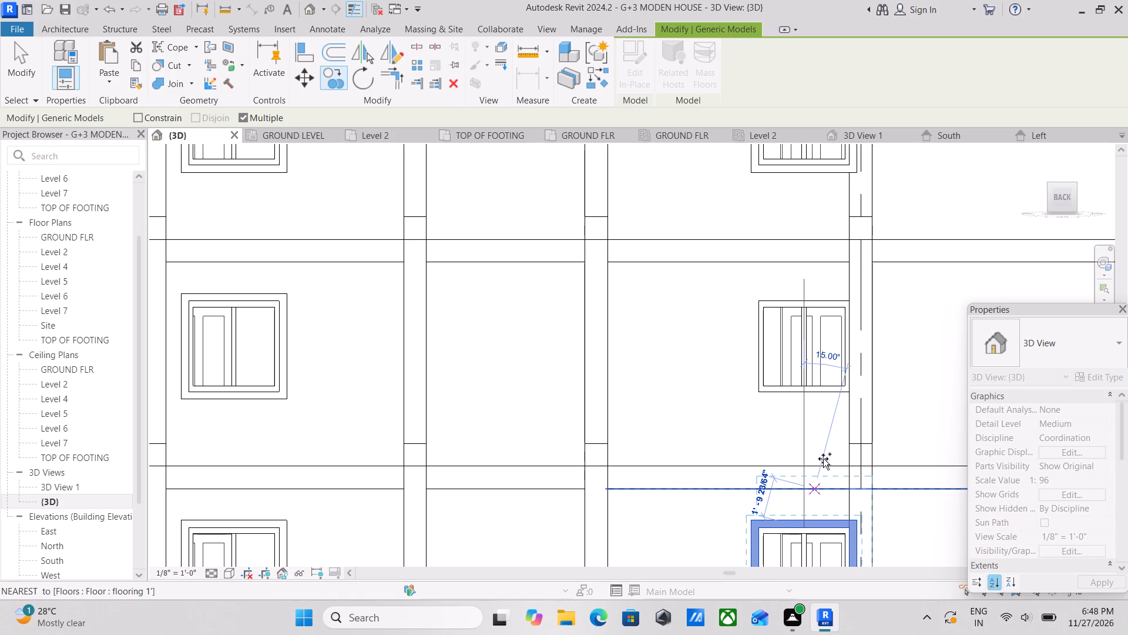
{"action": "left_click", "coordinate": [807, 295]}
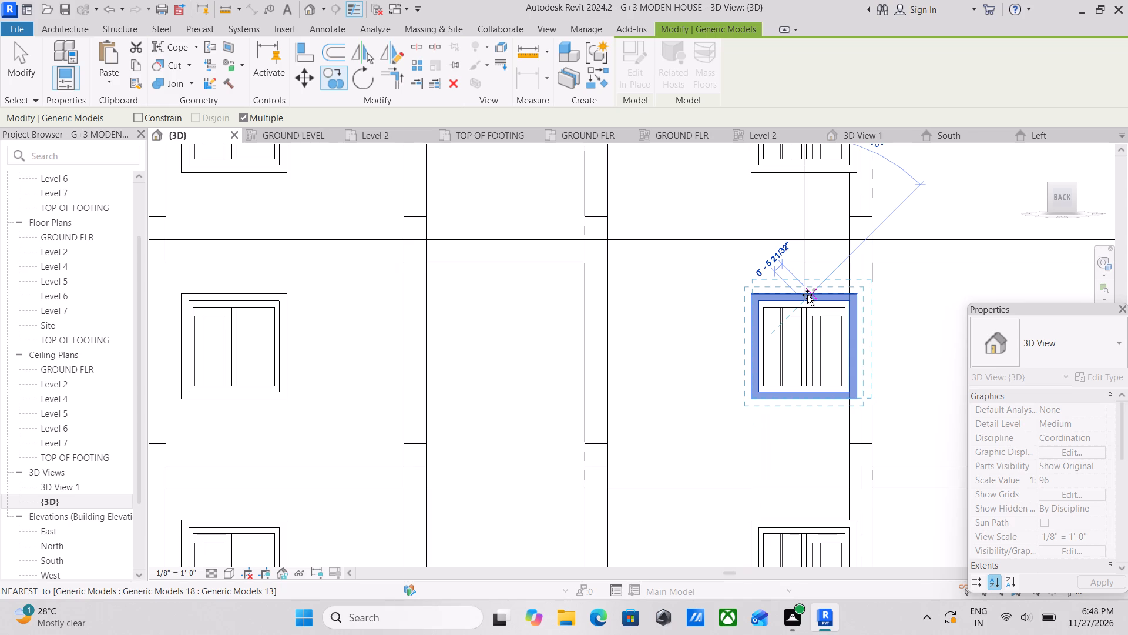
{"action": "middle_click_drag", "start_coordinate": [806, 230], "coordinate": [800, 489]}
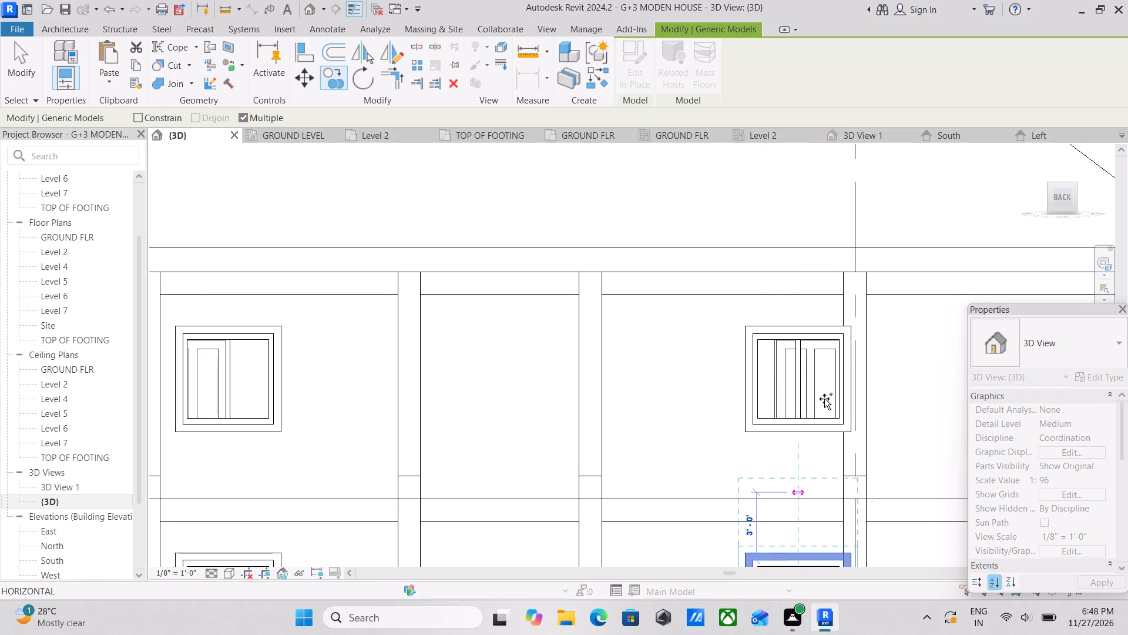
{"action": "scroll", "coordinate": [761, 365], "scroll_direction": "down", "scroll_amount": 2}
{"action": "middle_click_drag", "start_coordinate": [624, 407], "coordinate": [791, 278]}
{"action": "scroll", "coordinate": [673, 359], "scroll_direction": "down", "scroll_amount": 1}
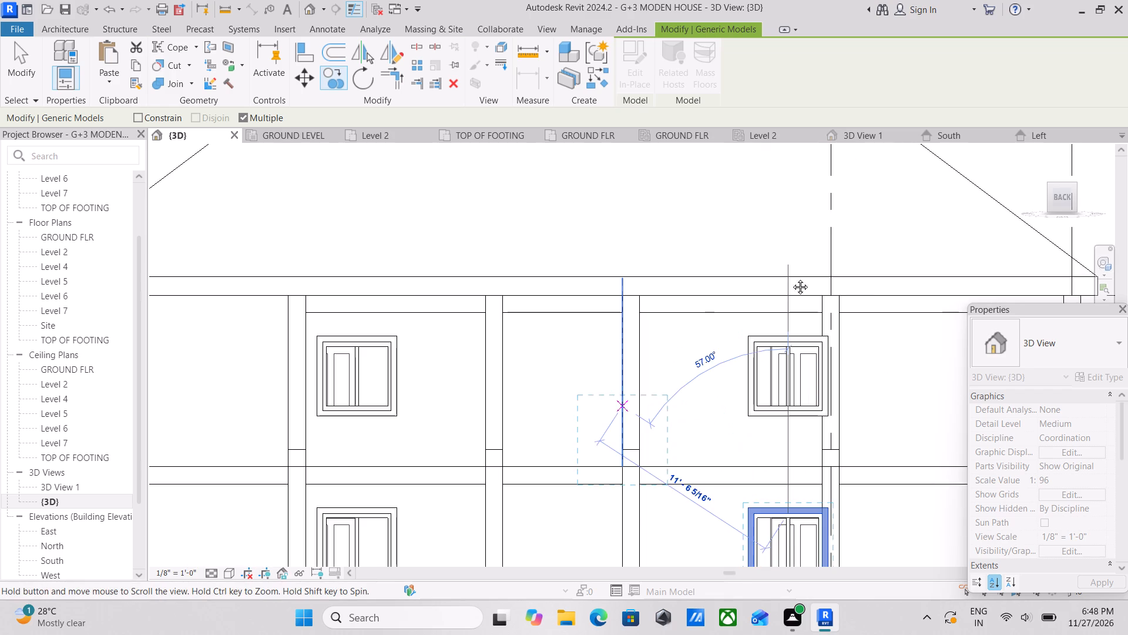
{"action": "middle_click_drag", "start_coordinate": [791, 278], "coordinate": [827, 252]}
{"action": "middle_click_drag", "start_coordinate": [700, 385], "coordinate": [770, 293]}
{"action": "middle_click_drag", "start_coordinate": [757, 321], "coordinate": [663, 325]}
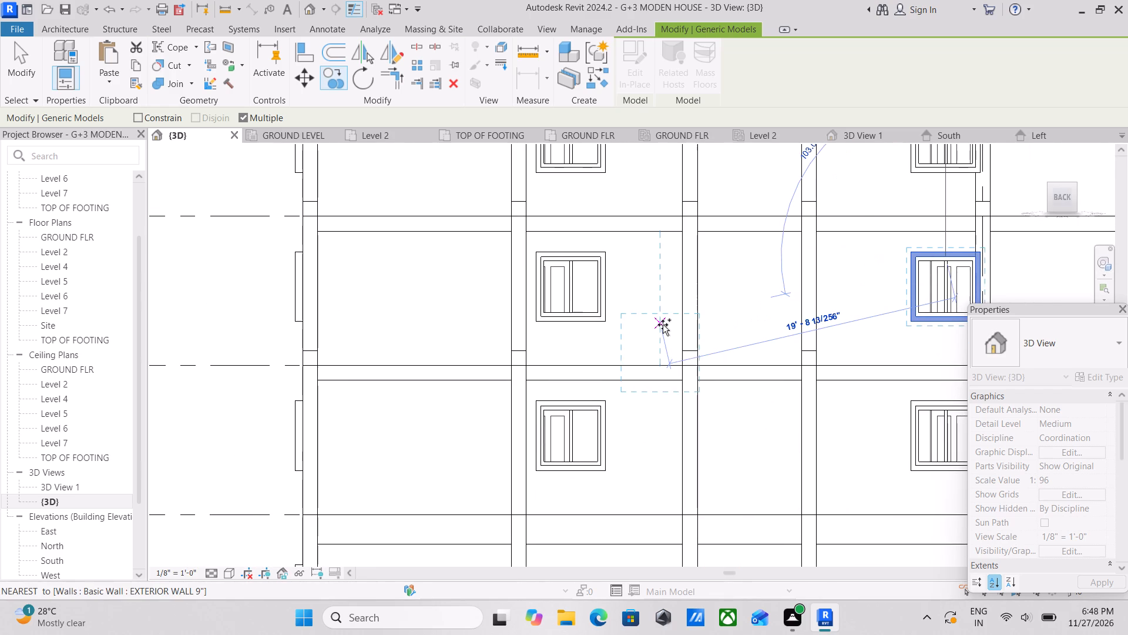
{"action": "key", "text": "Escape"}
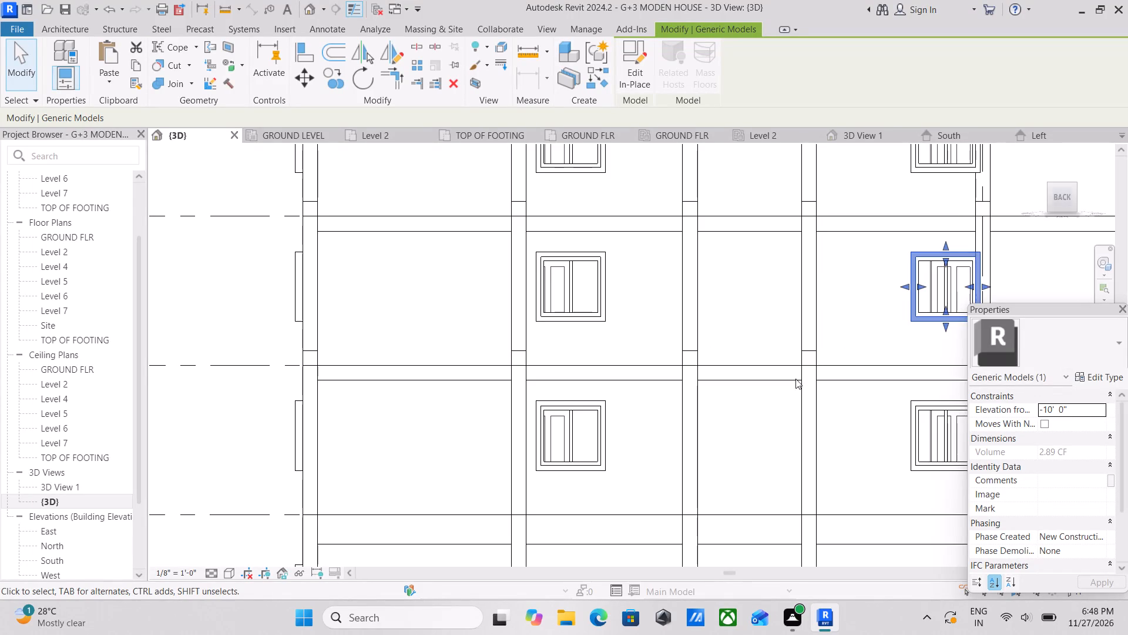
Copy the first-floor window frame onto the ground-floor window directly below, matching the opening's top midpoint.
{"action": "scroll", "coordinate": [751, 413], "scroll_direction": "down", "scroll_amount": 1}
{"action": "middle_click_drag", "start_coordinate": [747, 412], "coordinate": [564, 391]}
{"action": "scroll", "coordinate": [778, 443], "scroll_direction": "up", "scroll_amount": 5}
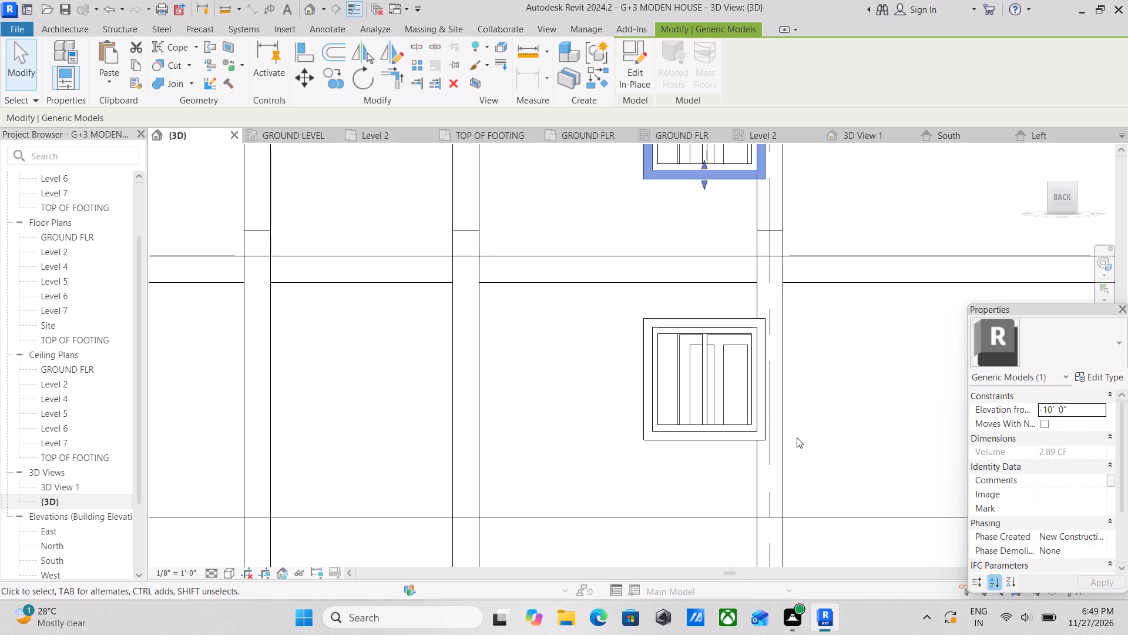
{"action": "left_click", "coordinate": [1077, 183]}
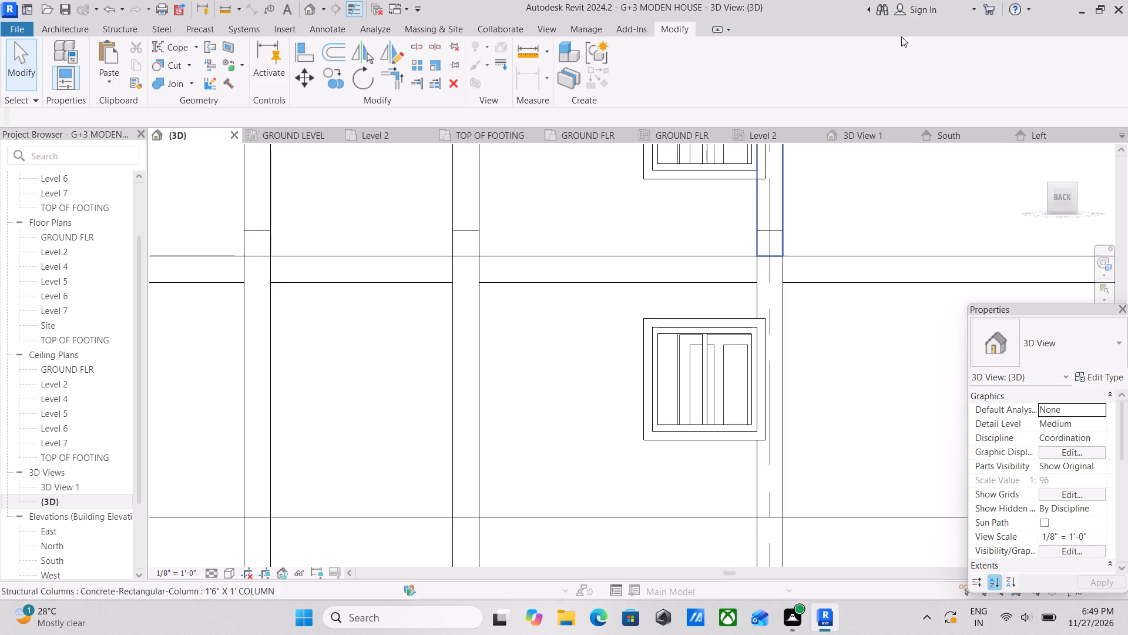
{"action": "scroll", "coordinate": [736, 319], "scroll_direction": "down", "scroll_amount": 2}
{"action": "middle_click_drag", "start_coordinate": [738, 300], "coordinate": [776, 249]}
{"action": "scroll", "coordinate": [740, 301], "scroll_direction": "down", "scroll_amount": 1}
{"action": "middle_click_drag", "start_coordinate": [740, 301], "coordinate": [748, 198]}
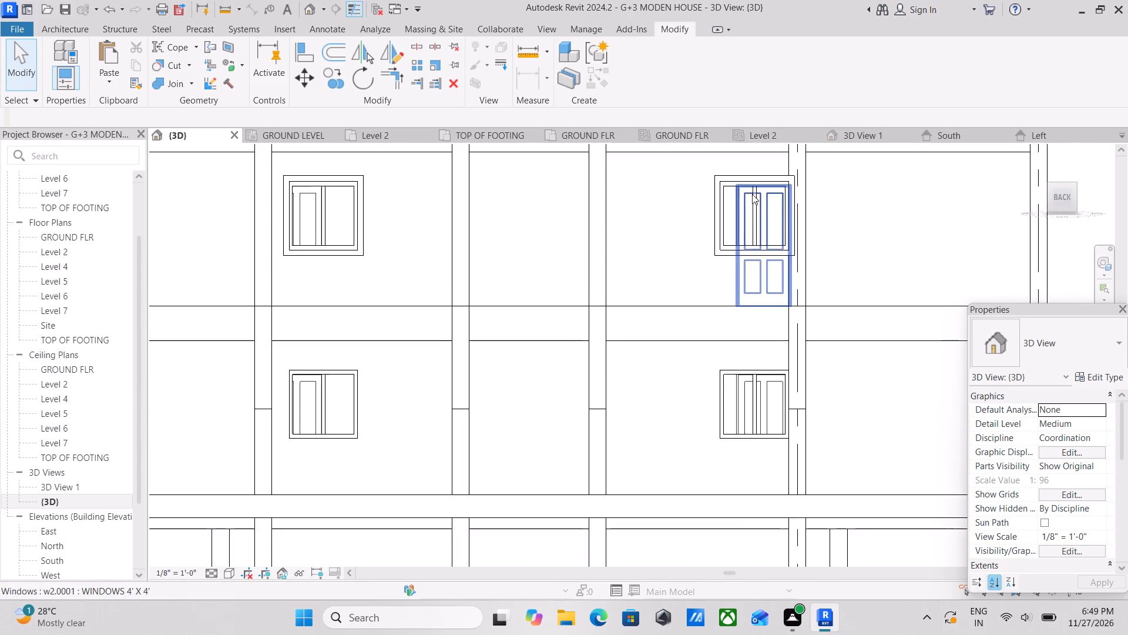
{"action": "scroll", "coordinate": [737, 346], "scroll_direction": "up", "scroll_amount": 2}
{"action": "scroll", "coordinate": [348, 338], "scroll_direction": "up", "scroll_amount": 2}
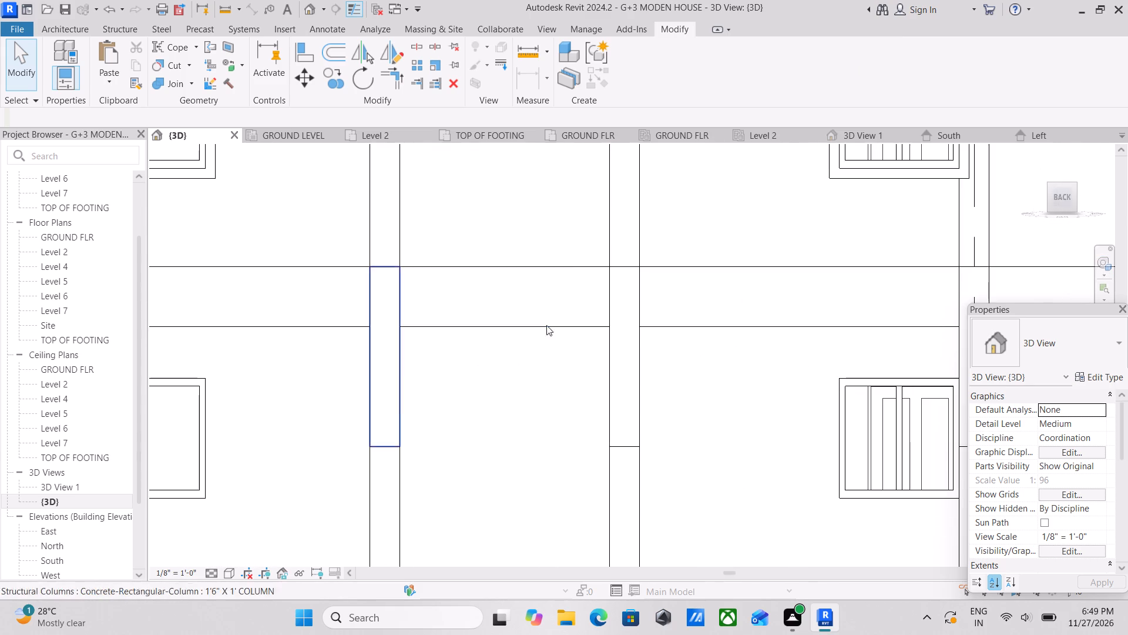
{"action": "scroll", "coordinate": [555, 324], "scroll_direction": "down", "scroll_amount": 1}
{"action": "middle_click_drag", "start_coordinate": [620, 323], "coordinate": [747, 401]}
{"action": "left_click", "coordinate": [342, 160]}
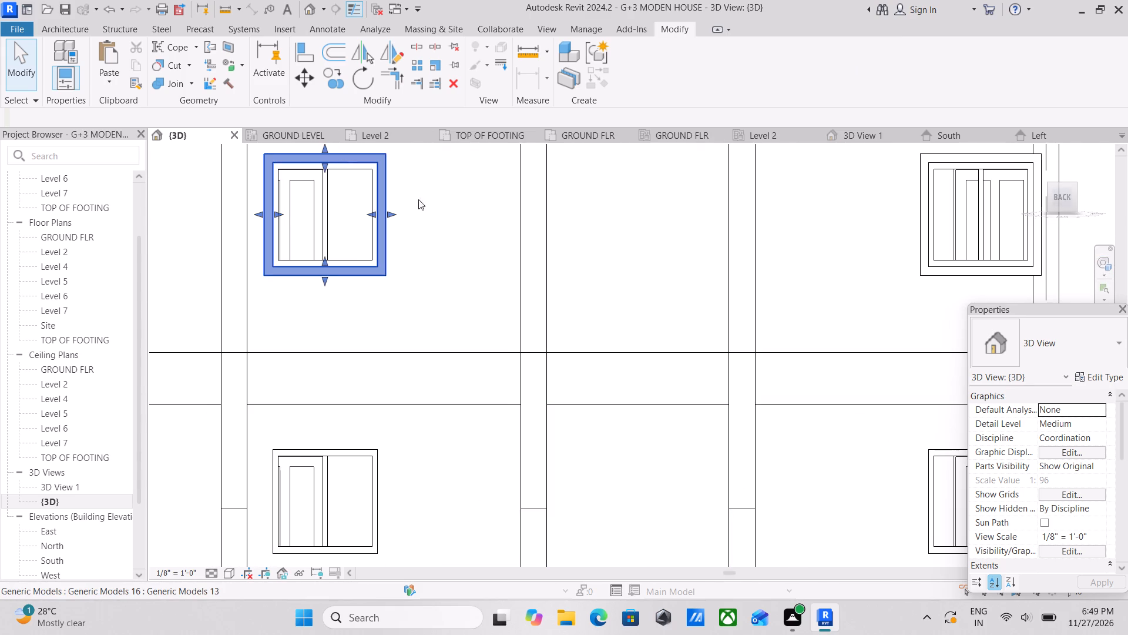
{"action": "middle_click_drag", "start_coordinate": [436, 199], "coordinate": [687, 255]}
{"action": "type", "text": "co"}
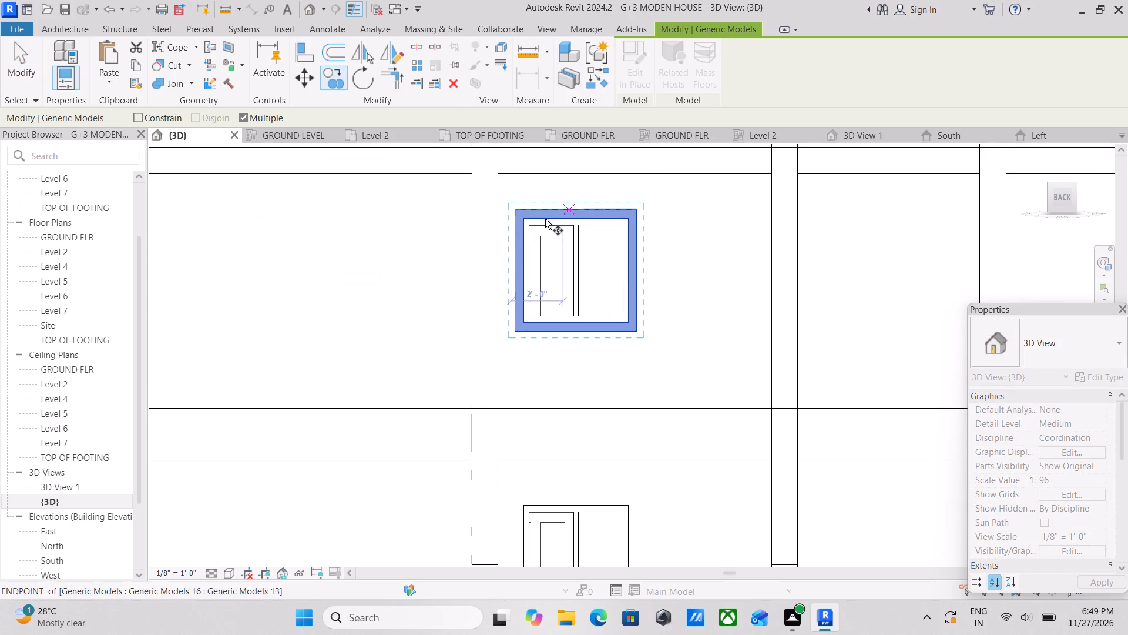
{"action": "left_click", "coordinate": [577, 215]}
{"action": "middle_click_drag", "start_coordinate": [572, 356], "coordinate": [560, 256]}
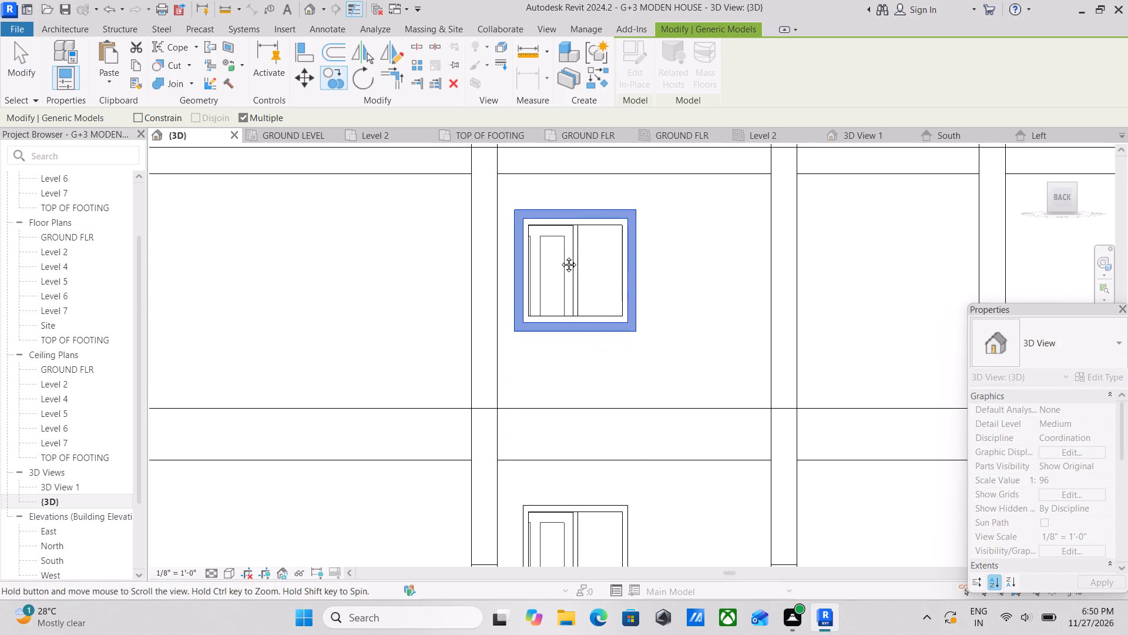
{"action": "middle_click_drag", "start_coordinate": [560, 256], "coordinate": [560, 249]}
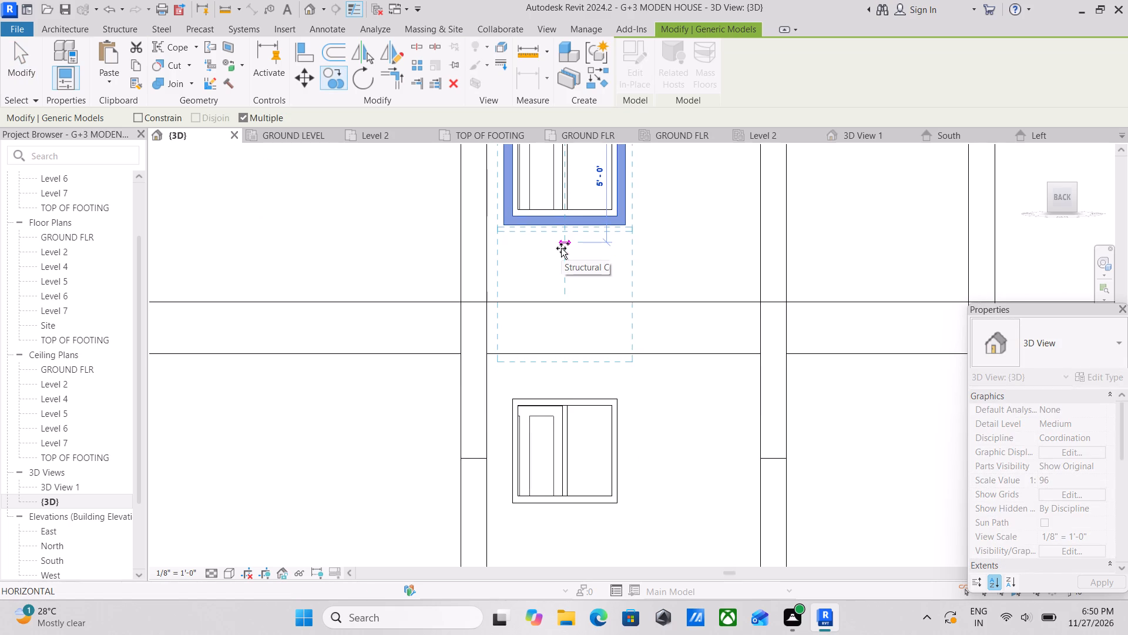
{"action": "left_click", "coordinate": [565, 396]}
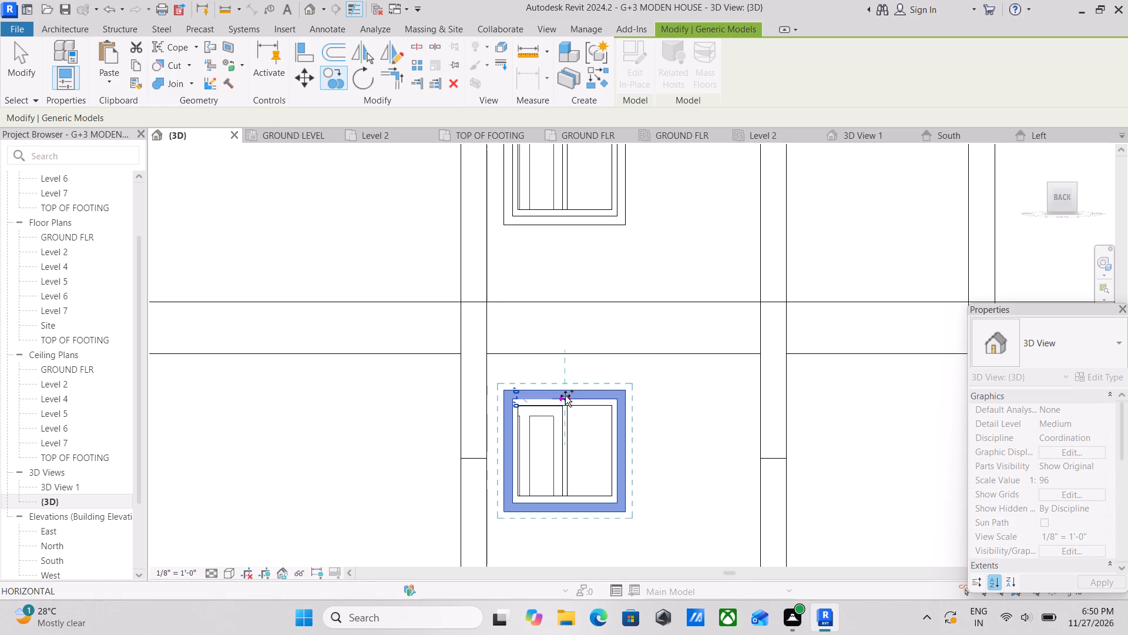
Place another frame copy on the ground-floor window in the other column, matching the opening's top midpoint.
{"action": "middle_click_drag", "start_coordinate": [674, 354], "coordinate": [480, 285]}
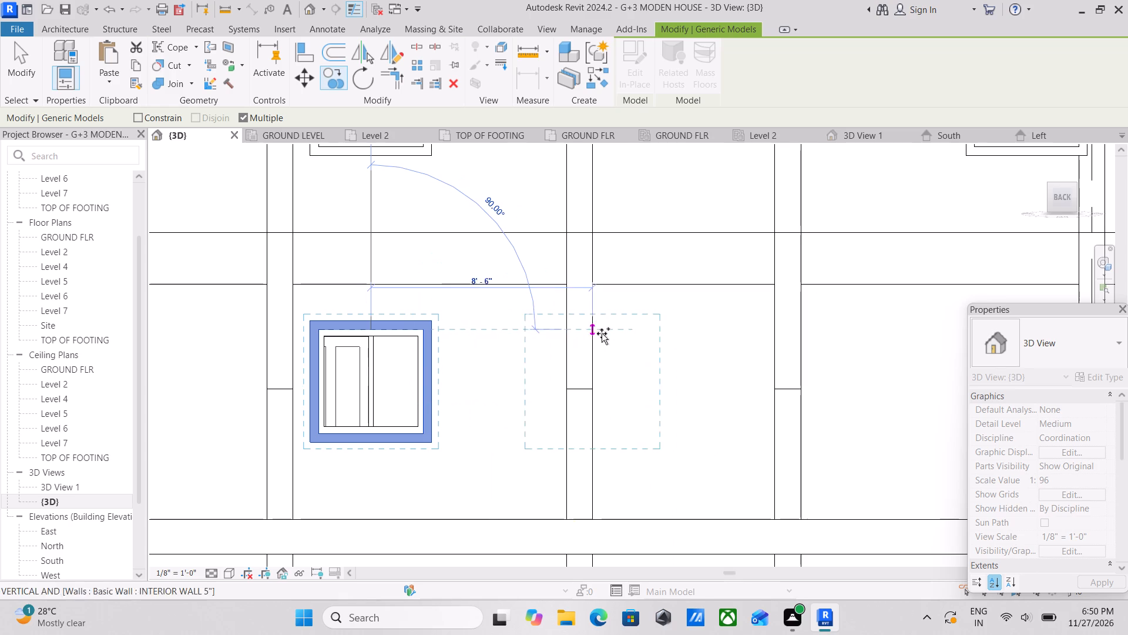
{"action": "middle_click_drag", "start_coordinate": [654, 323], "coordinate": [384, 329]}
{"action": "scroll", "coordinate": [384, 329], "scroll_direction": "down", "scroll_amount": 1}
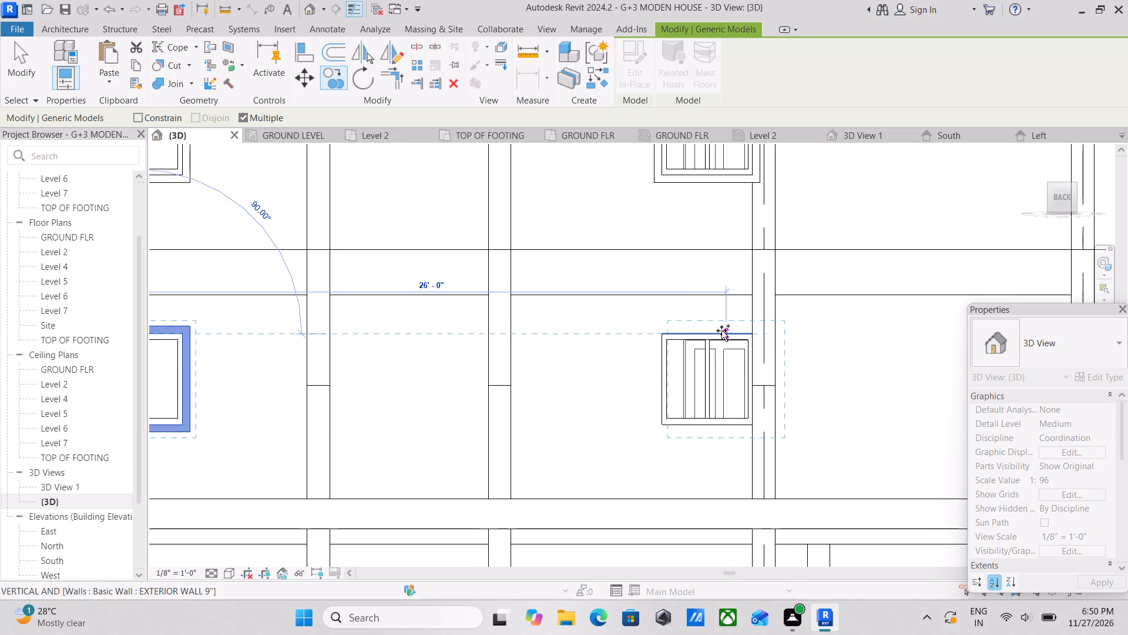
{"action": "left_click", "coordinate": [706, 330]}
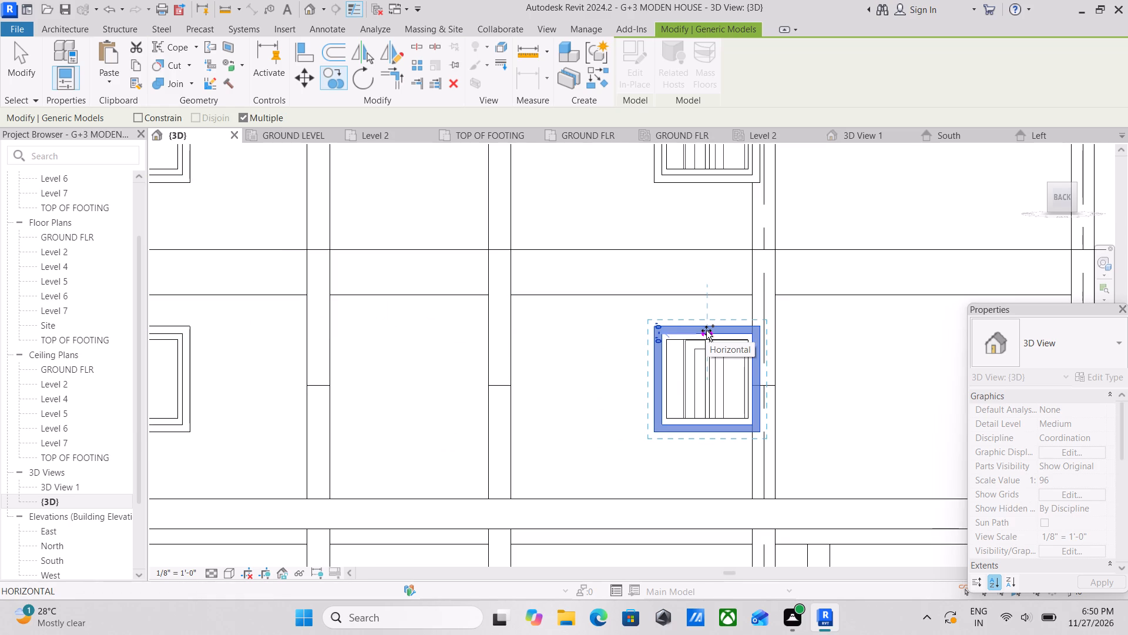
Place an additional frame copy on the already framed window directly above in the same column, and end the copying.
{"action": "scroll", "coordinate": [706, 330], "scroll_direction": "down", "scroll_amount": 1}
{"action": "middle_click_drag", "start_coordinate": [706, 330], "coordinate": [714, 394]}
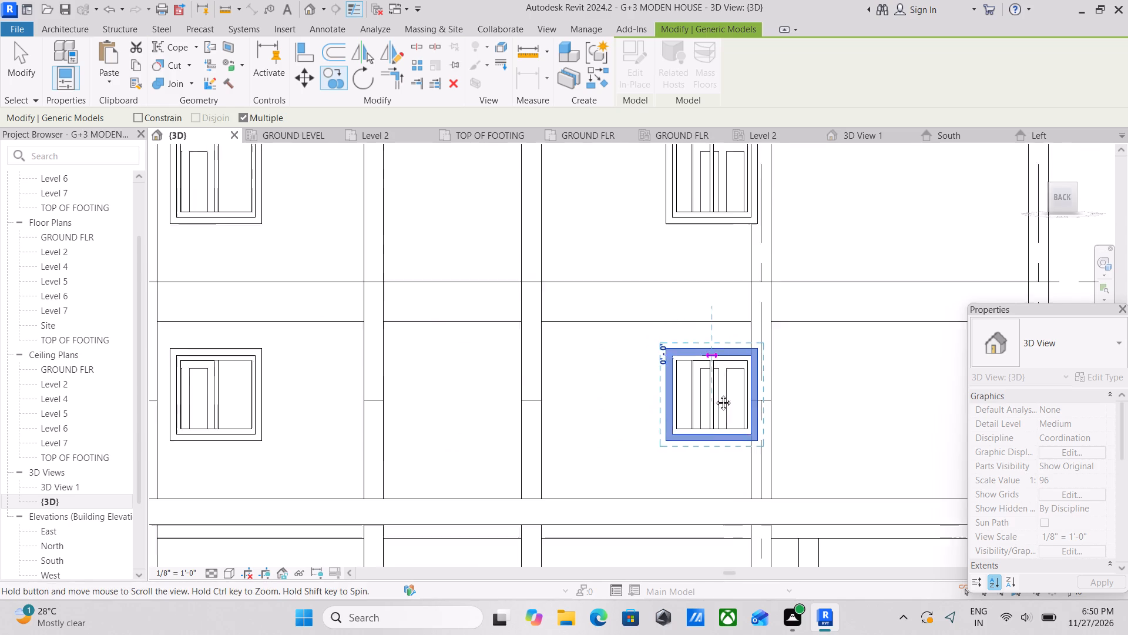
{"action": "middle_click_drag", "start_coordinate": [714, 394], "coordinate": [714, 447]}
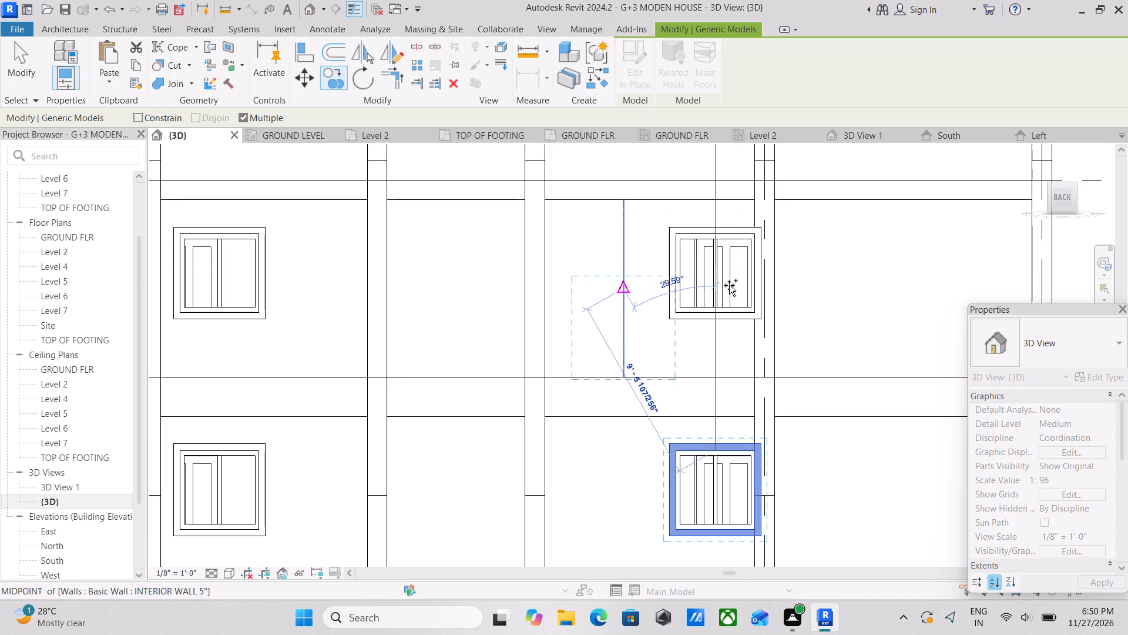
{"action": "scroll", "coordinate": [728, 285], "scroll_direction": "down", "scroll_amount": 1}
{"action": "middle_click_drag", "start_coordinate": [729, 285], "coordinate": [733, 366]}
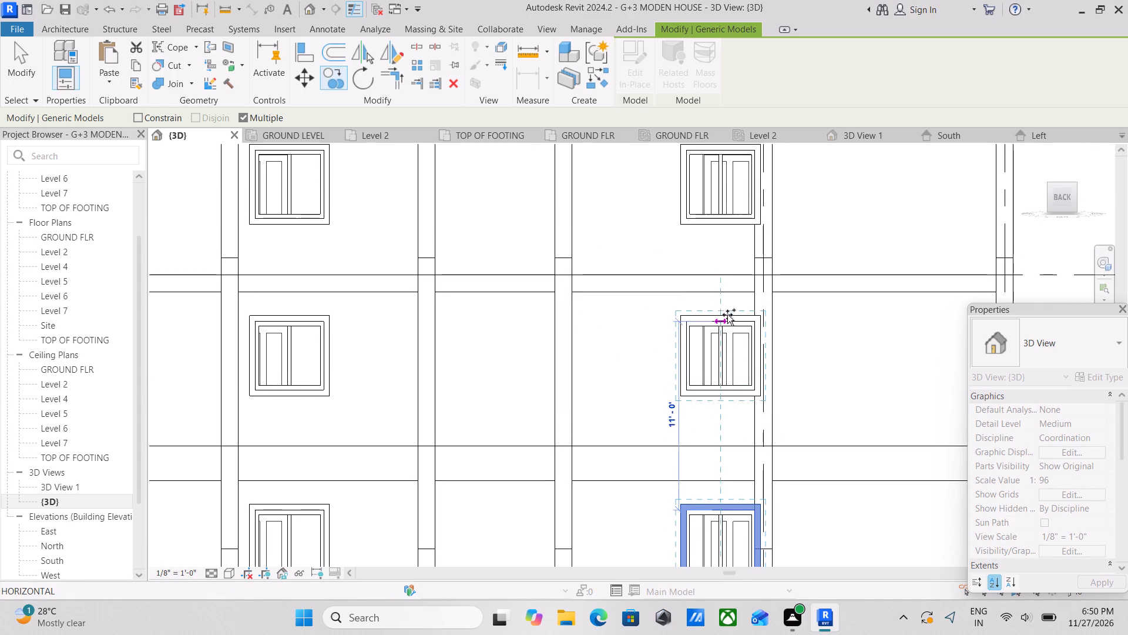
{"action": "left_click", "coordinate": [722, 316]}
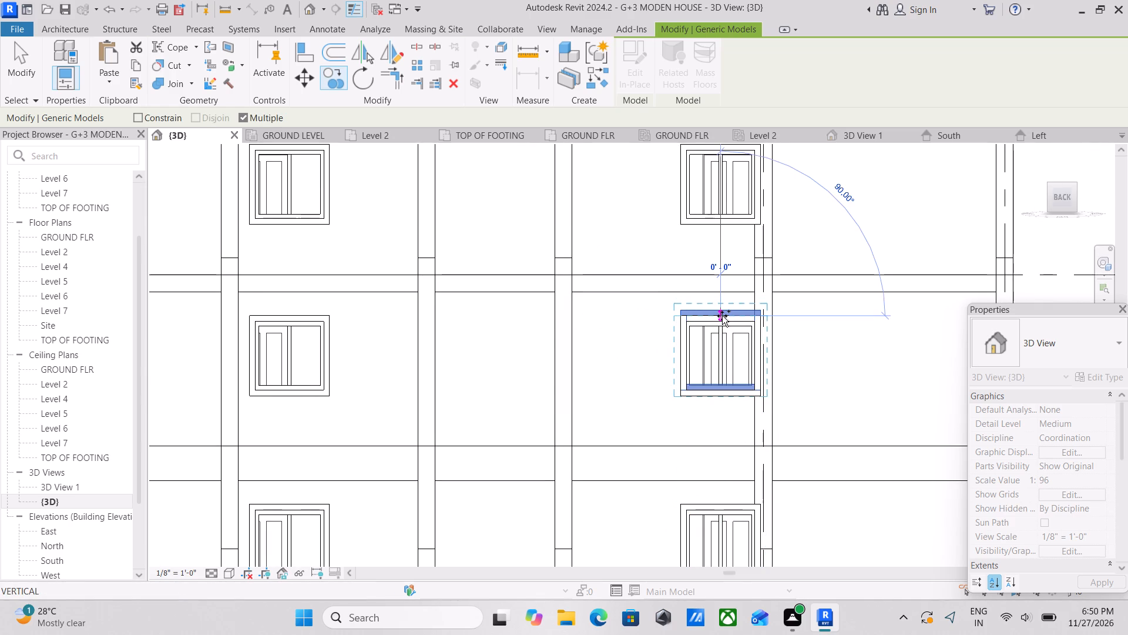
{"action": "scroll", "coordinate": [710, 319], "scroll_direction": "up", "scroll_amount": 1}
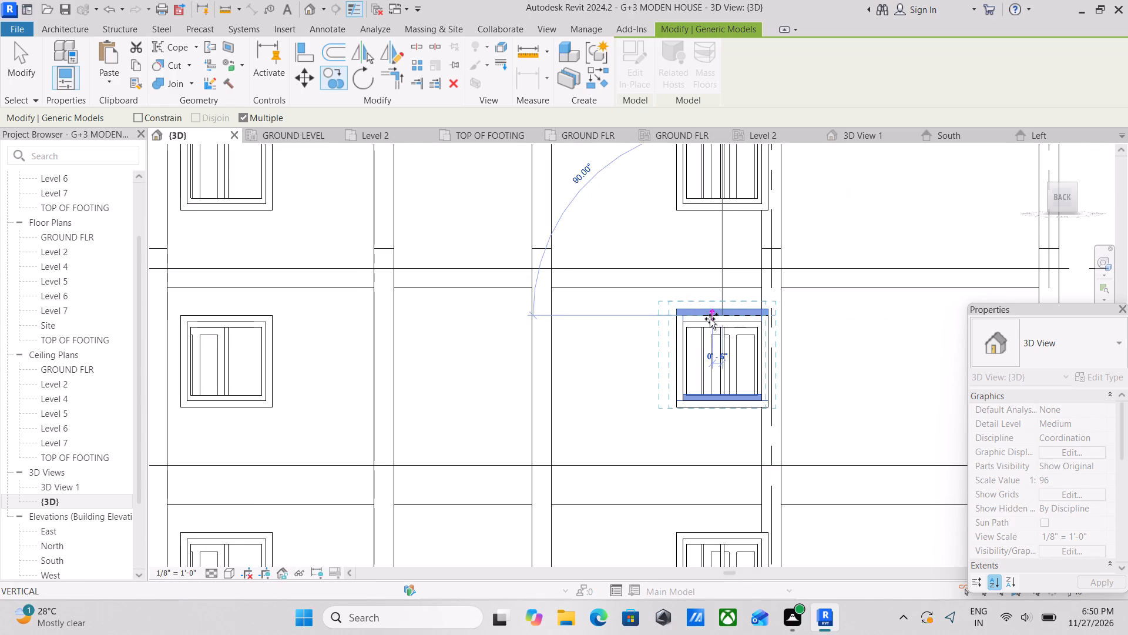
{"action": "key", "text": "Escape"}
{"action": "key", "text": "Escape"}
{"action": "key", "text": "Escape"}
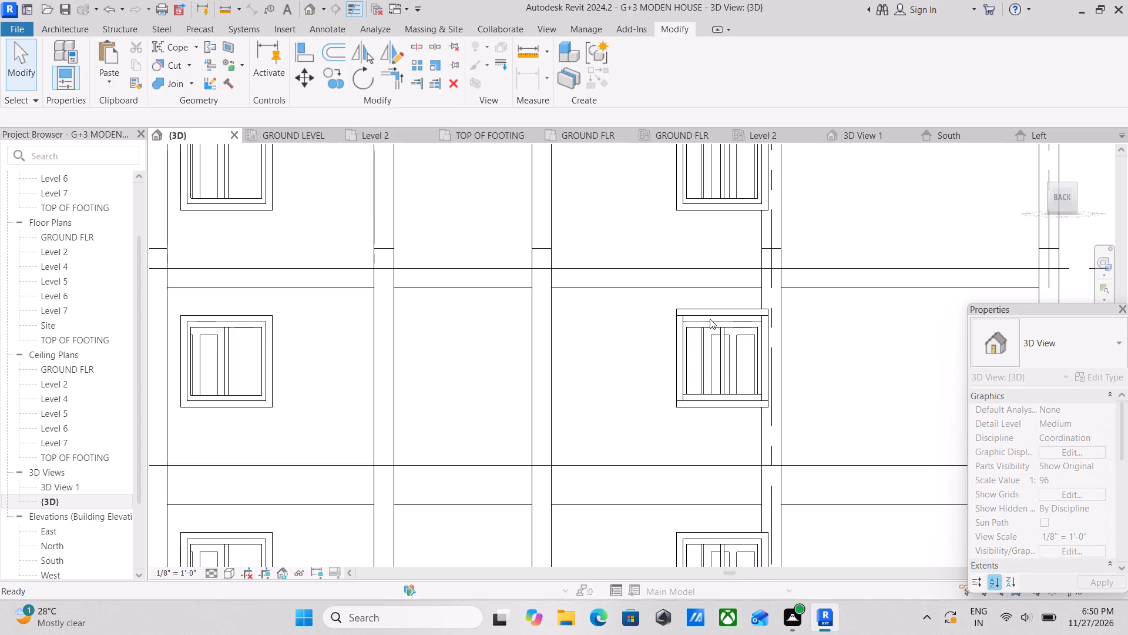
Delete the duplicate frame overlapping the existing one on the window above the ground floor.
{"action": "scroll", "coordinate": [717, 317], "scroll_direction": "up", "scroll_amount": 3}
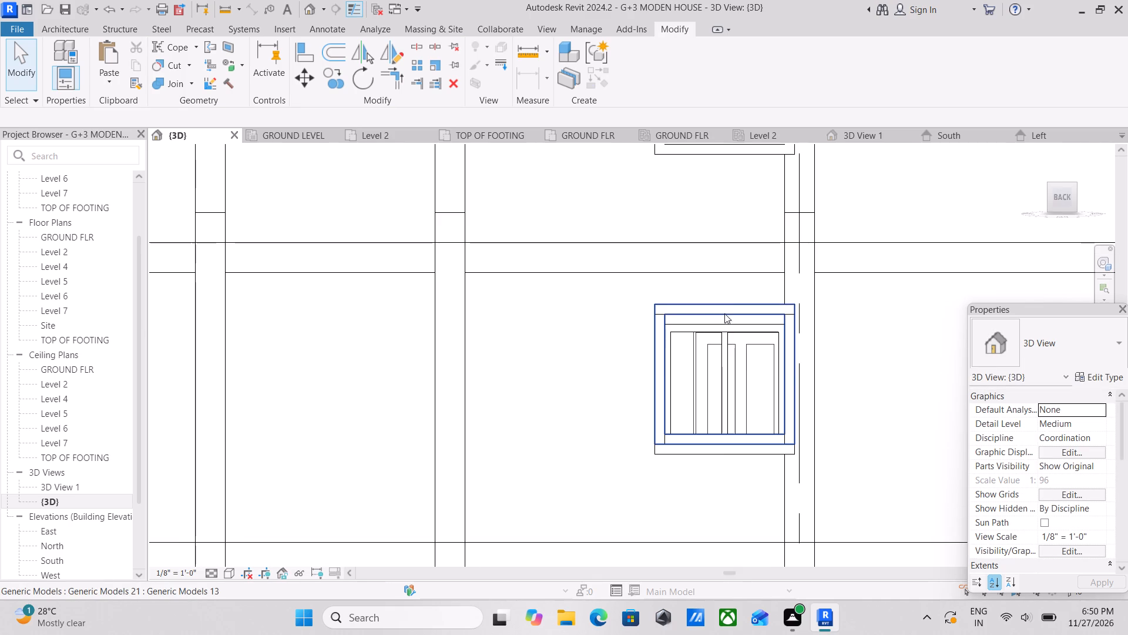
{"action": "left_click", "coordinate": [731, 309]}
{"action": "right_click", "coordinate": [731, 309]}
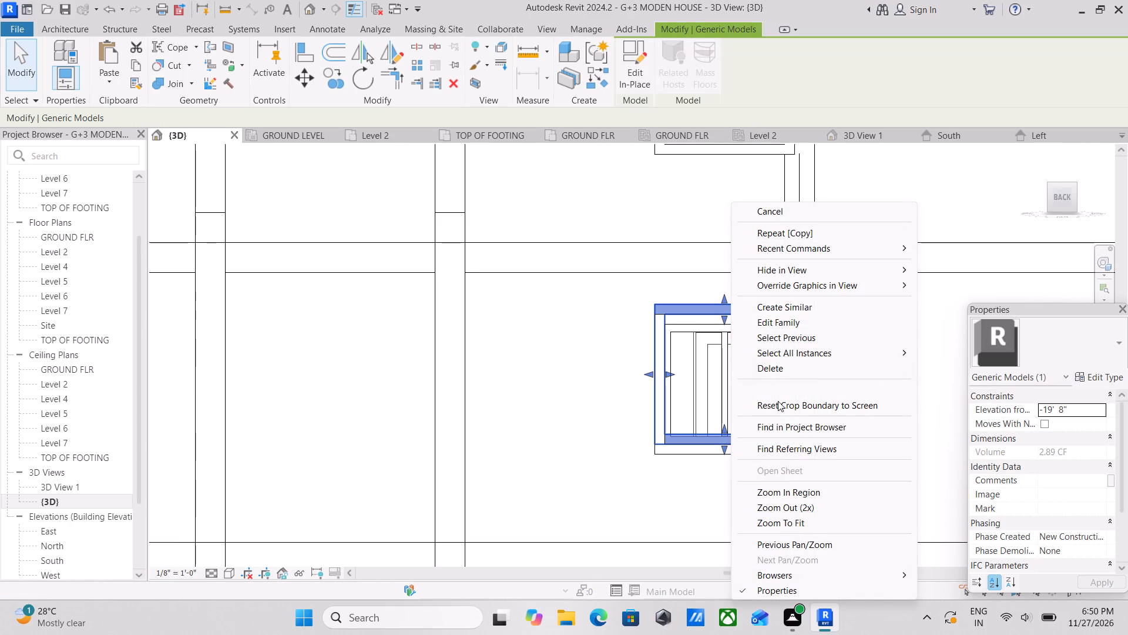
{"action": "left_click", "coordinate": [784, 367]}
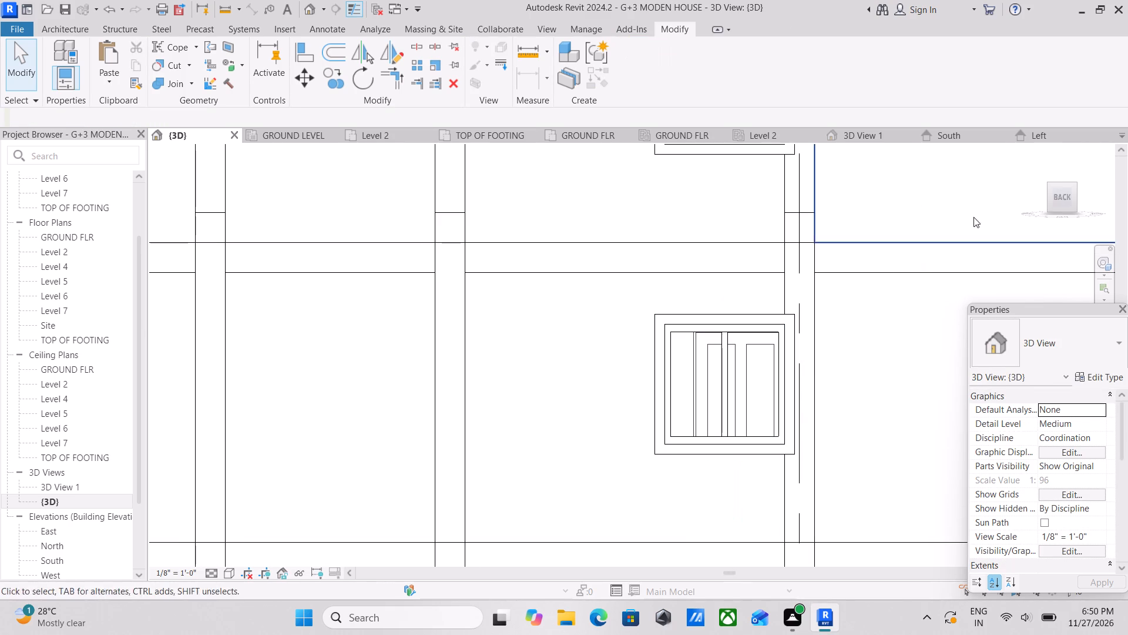
Turn the 3D view to the building's back-left corner to examine the back and left facades.
{"action": "left_click", "coordinate": [1074, 185]}
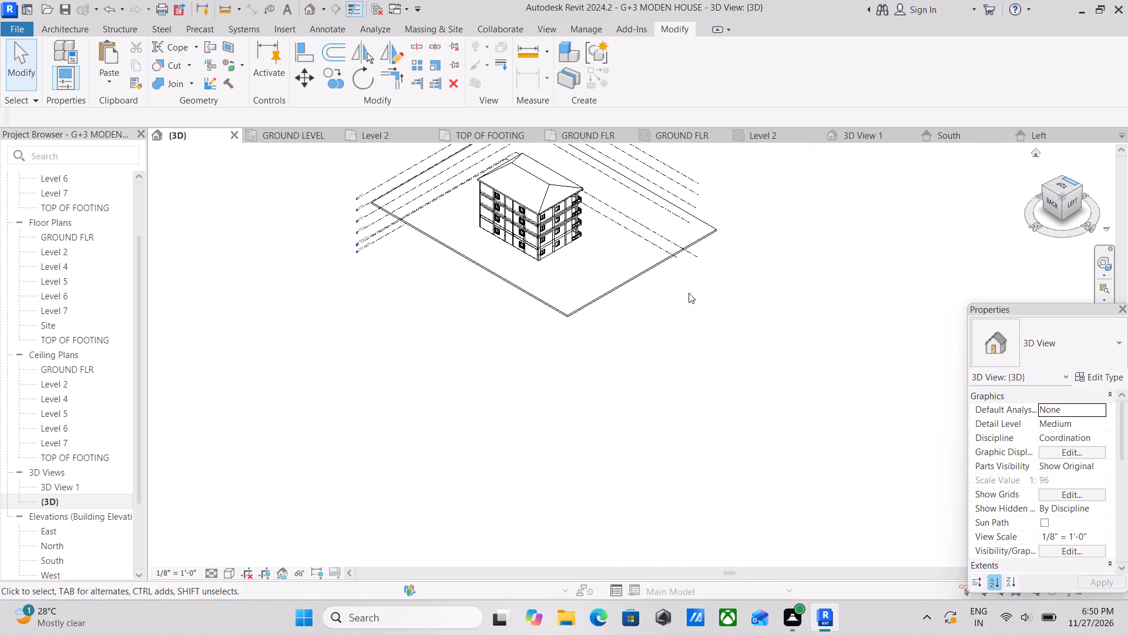
{"action": "scroll", "coordinate": [670, 305], "scroll_direction": "up", "scroll_amount": 1}
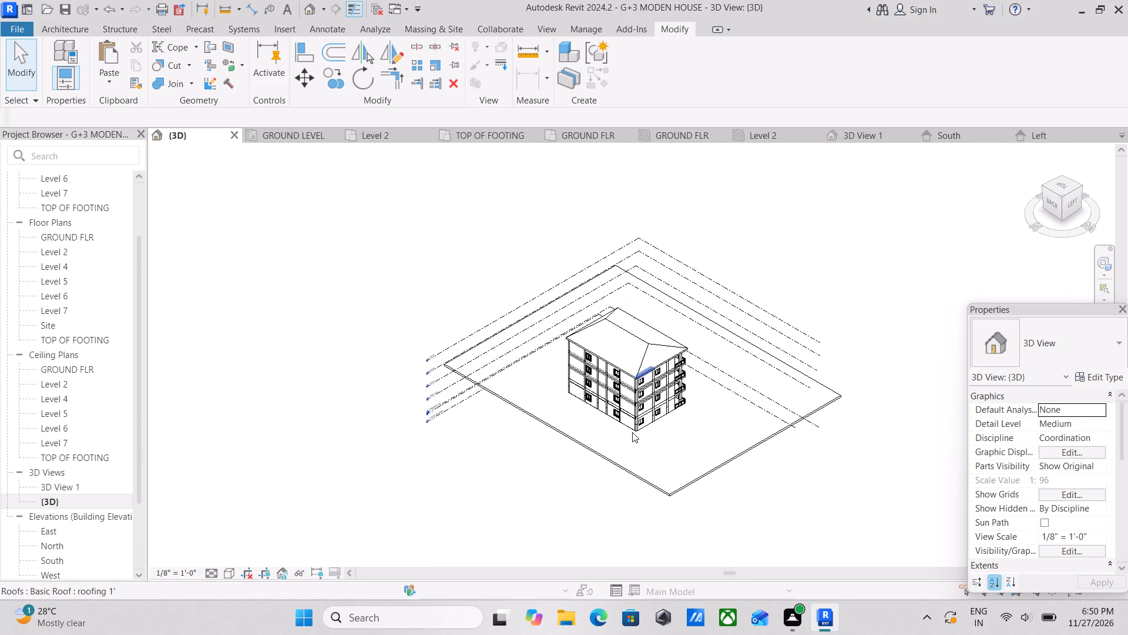
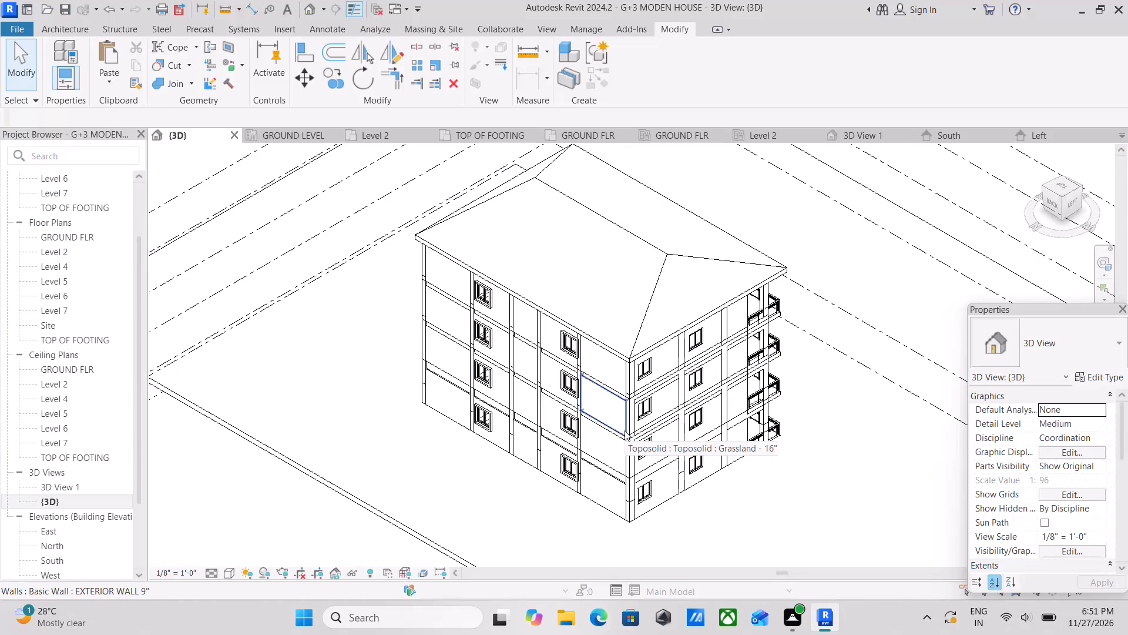
Examine the windows and frames along the building's back and left facades, across to the corner balconies.
{"action": "scroll", "coordinate": [625, 430], "scroll_direction": "up", "scroll_amount": 3}
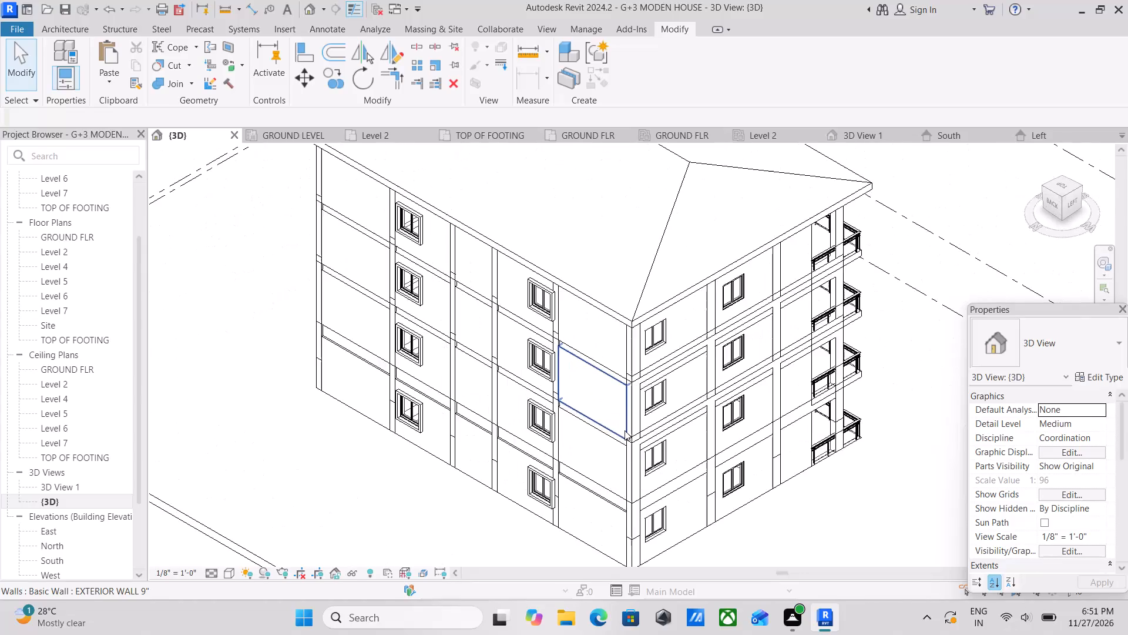
{"action": "scroll", "coordinate": [625, 430], "scroll_direction": "down", "scroll_amount": 6}
{"action": "scroll", "coordinate": [621, 468], "scroll_direction": "up", "scroll_amount": 3}
{"action": "scroll", "coordinate": [661, 419], "scroll_direction": "up", "scroll_amount": 2}
{"action": "middle_click_drag", "start_coordinate": [689, 390], "coordinate": [585, 430]}
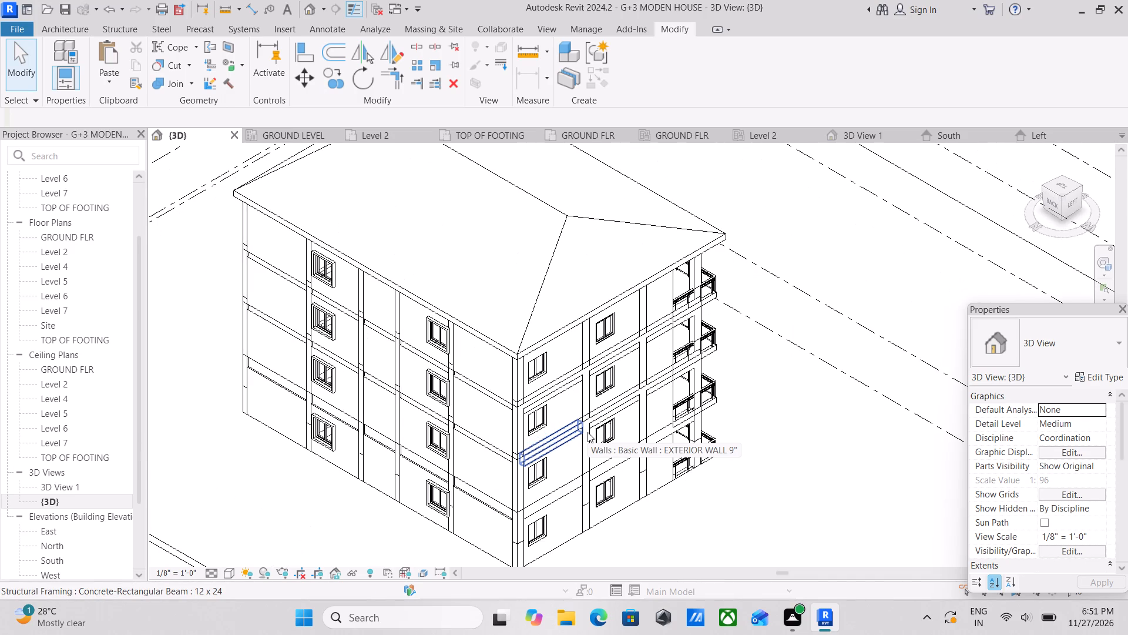
{"action": "scroll", "coordinate": [587, 432], "scroll_direction": "up", "scroll_amount": 4}
{"action": "scroll", "coordinate": [587, 432], "scroll_direction": "down", "scroll_amount": 4}
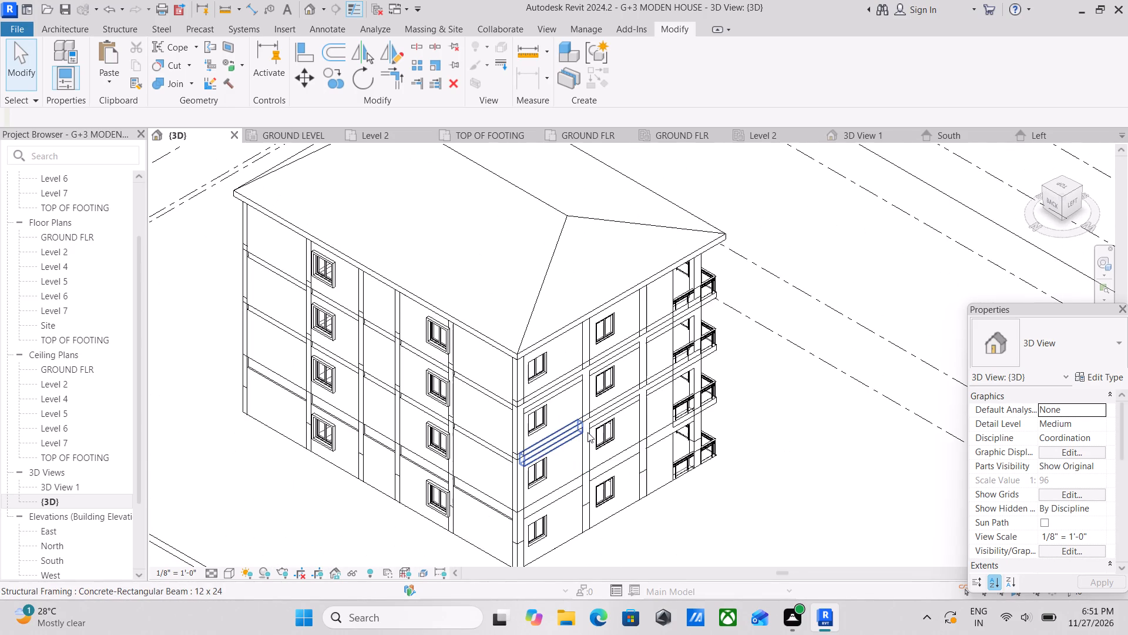
{"action": "scroll", "coordinate": [587, 432], "scroll_direction": "up", "scroll_amount": 6}
{"action": "scroll", "coordinate": [587, 432], "scroll_direction": "down", "scroll_amount": 5}
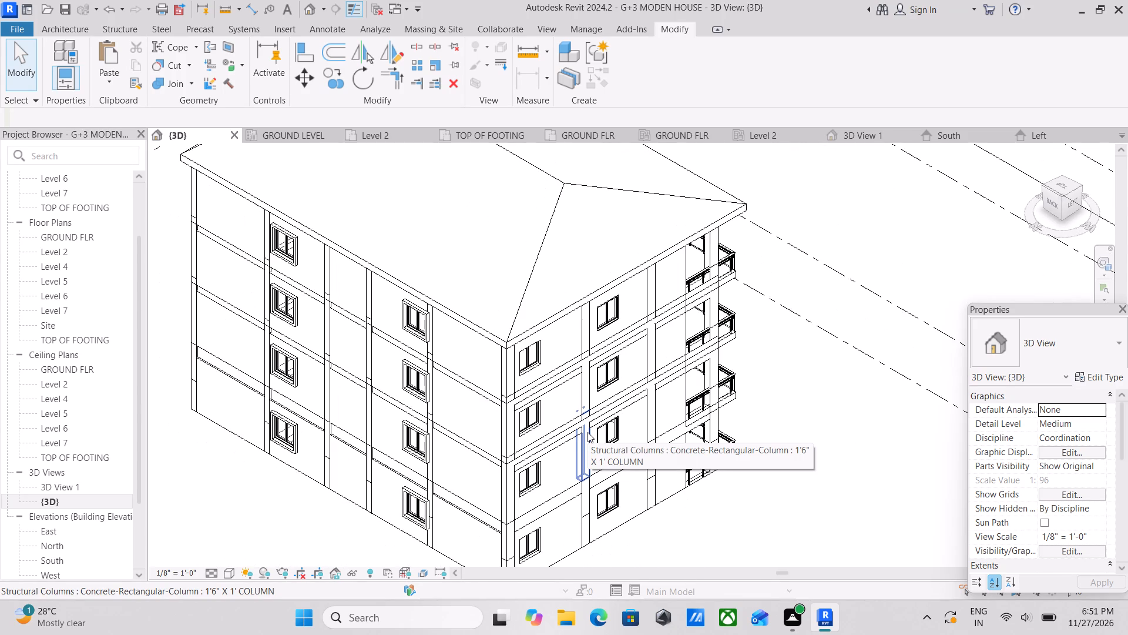
{"action": "scroll", "coordinate": [587, 432], "scroll_direction": "down", "scroll_amount": 1}
{"action": "scroll", "coordinate": [587, 432], "scroll_direction": "up", "scroll_amount": 2}
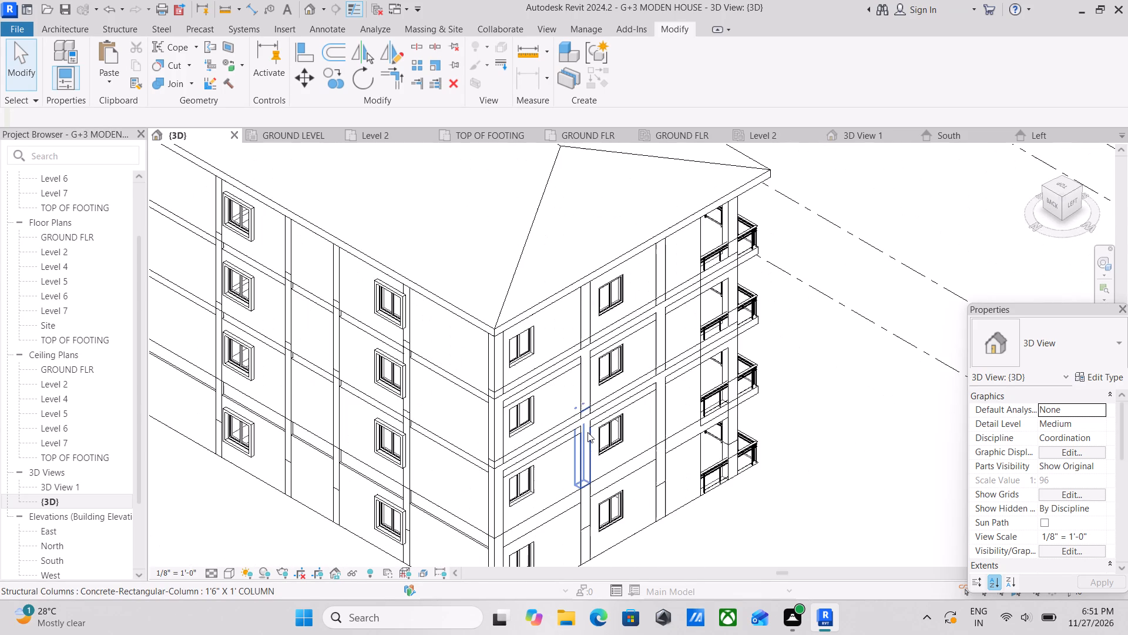
{"action": "scroll", "coordinate": [587, 432], "scroll_direction": "up", "scroll_amount": 6}
{"action": "scroll", "coordinate": [587, 432], "scroll_direction": "down", "scroll_amount": 4}
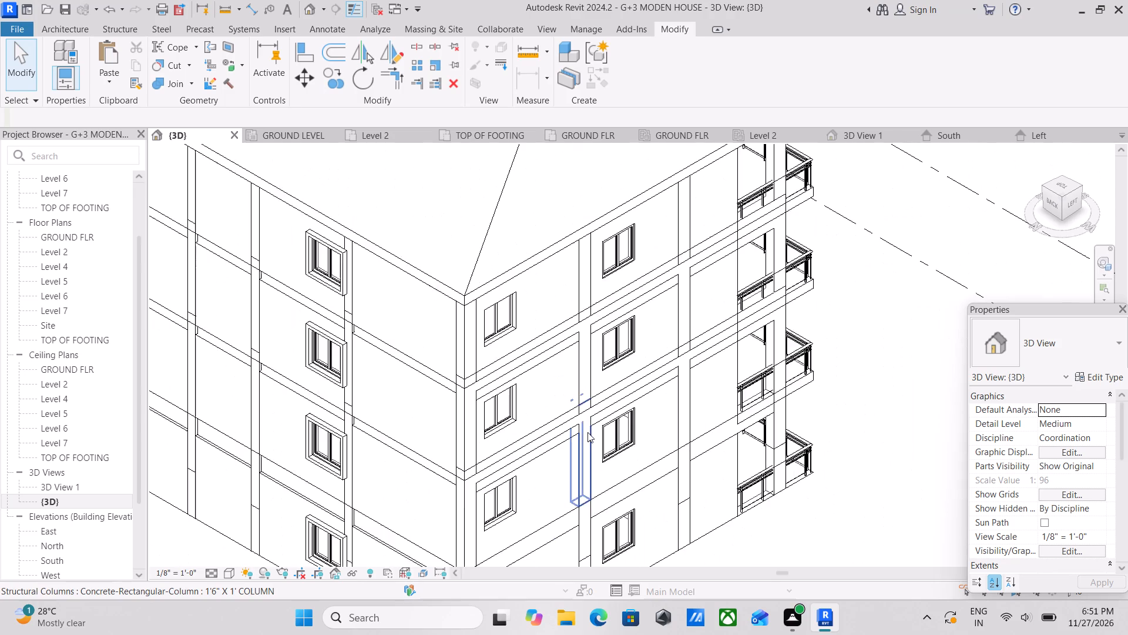
{"action": "scroll", "coordinate": [607, 421], "scroll_direction": "down", "scroll_amount": 6}
{"action": "middle_click_drag", "start_coordinate": [598, 400], "coordinate": [660, 421]}
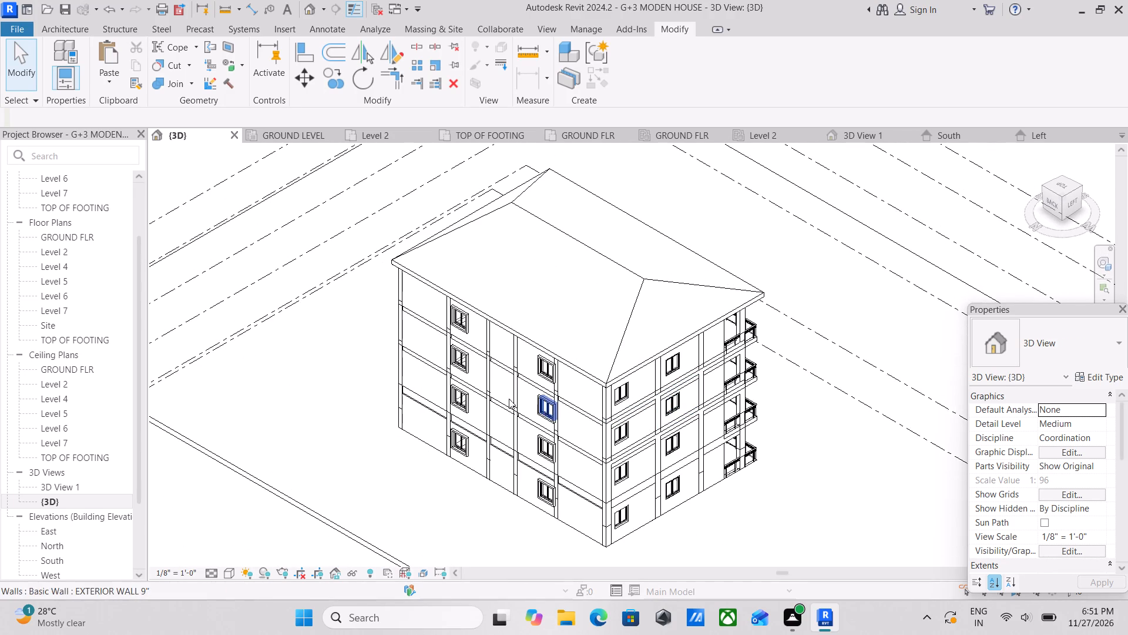
{"action": "scroll", "coordinate": [479, 365], "scroll_direction": "up", "scroll_amount": 3}
{"action": "middle_click_drag", "start_coordinate": [636, 383], "coordinate": [595, 357]}
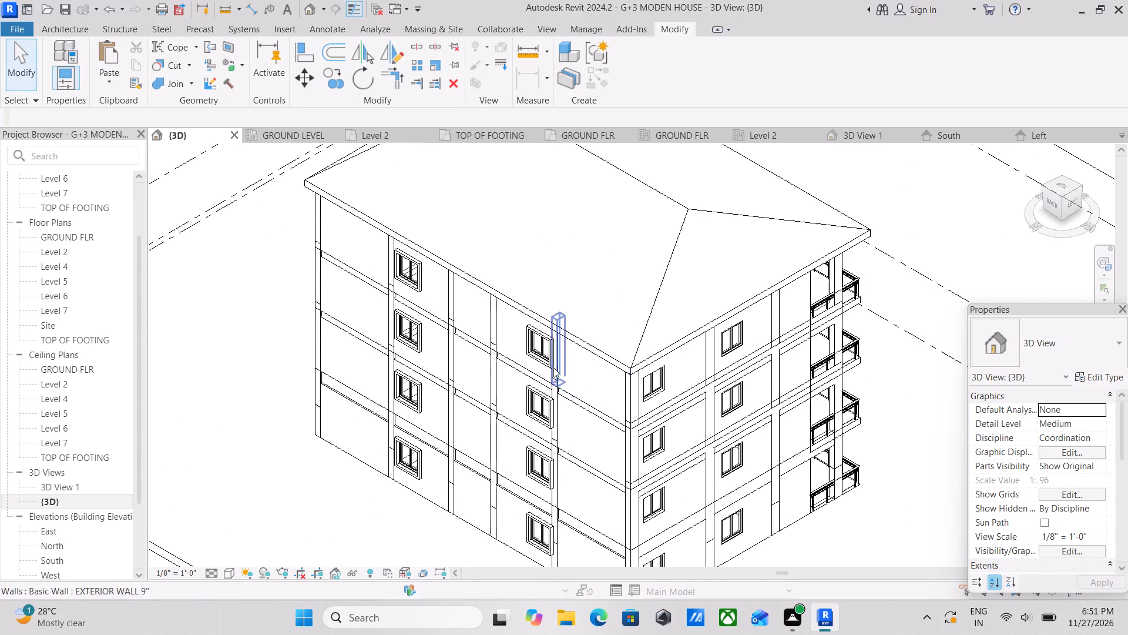
{"action": "scroll", "coordinate": [537, 356], "scroll_direction": "up", "scroll_amount": 2}
{"action": "middle_click_drag", "start_coordinate": [605, 410], "coordinate": [589, 343]}
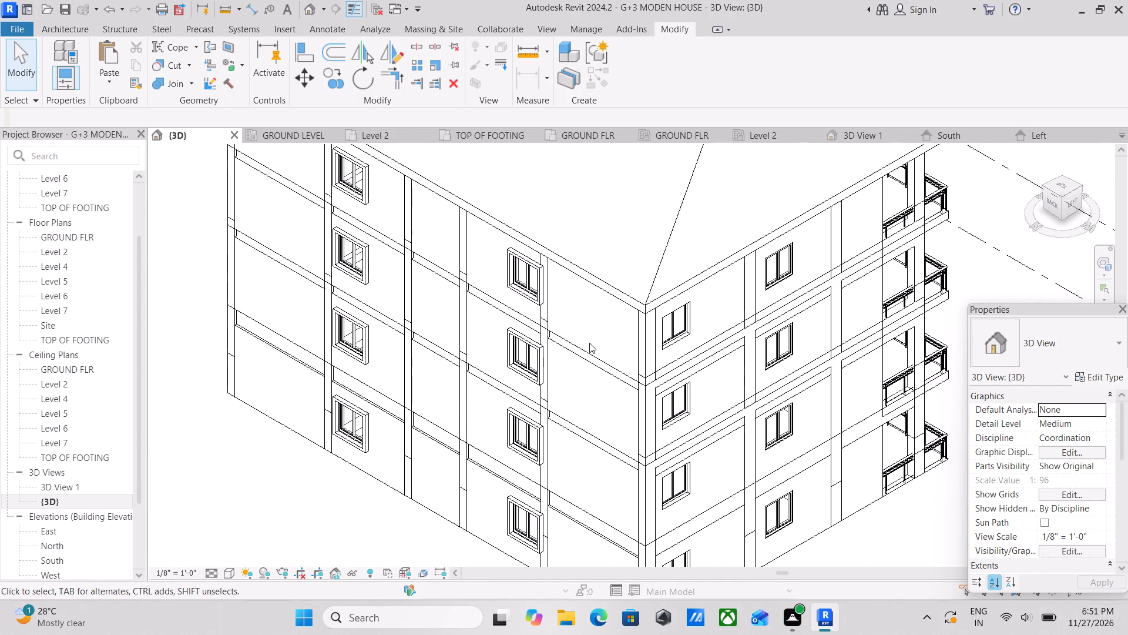
{"action": "scroll", "coordinate": [589, 343], "scroll_direction": "up", "scroll_amount": 2}
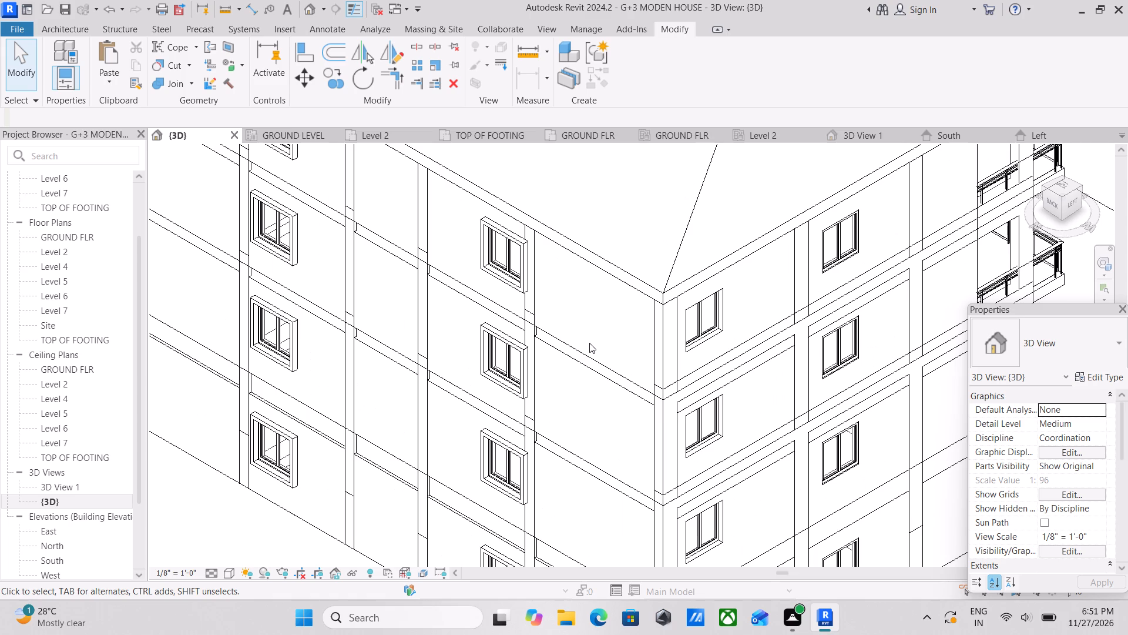
{"action": "scroll", "coordinate": [589, 343], "scroll_direction": "down", "scroll_amount": 4}
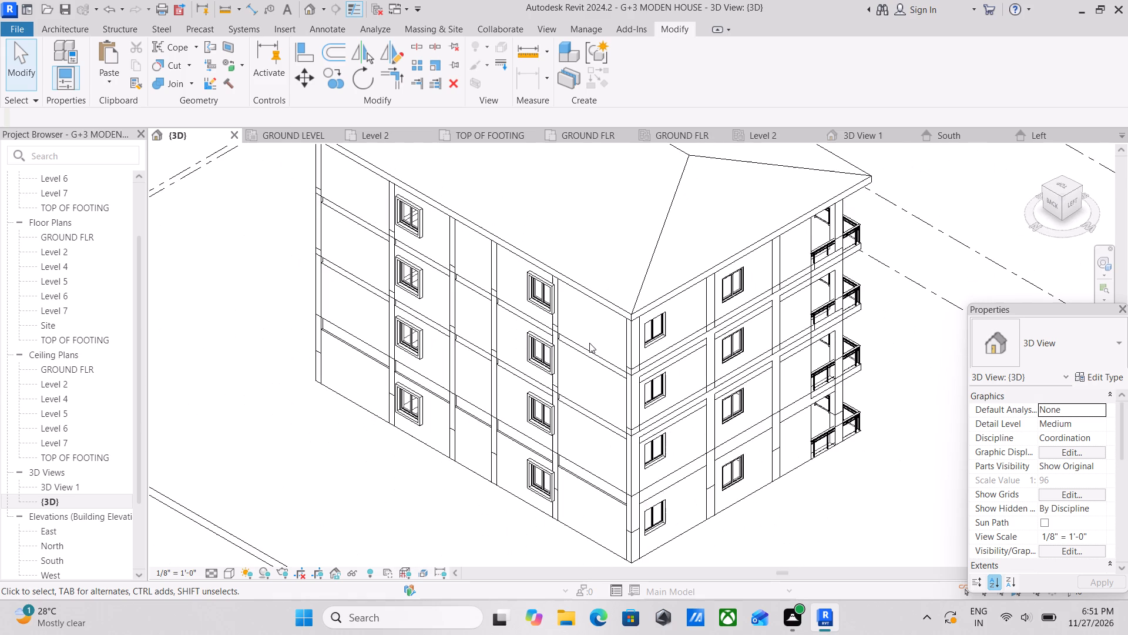
{"action": "scroll", "coordinate": [589, 343], "scroll_direction": "down", "scroll_amount": 1}
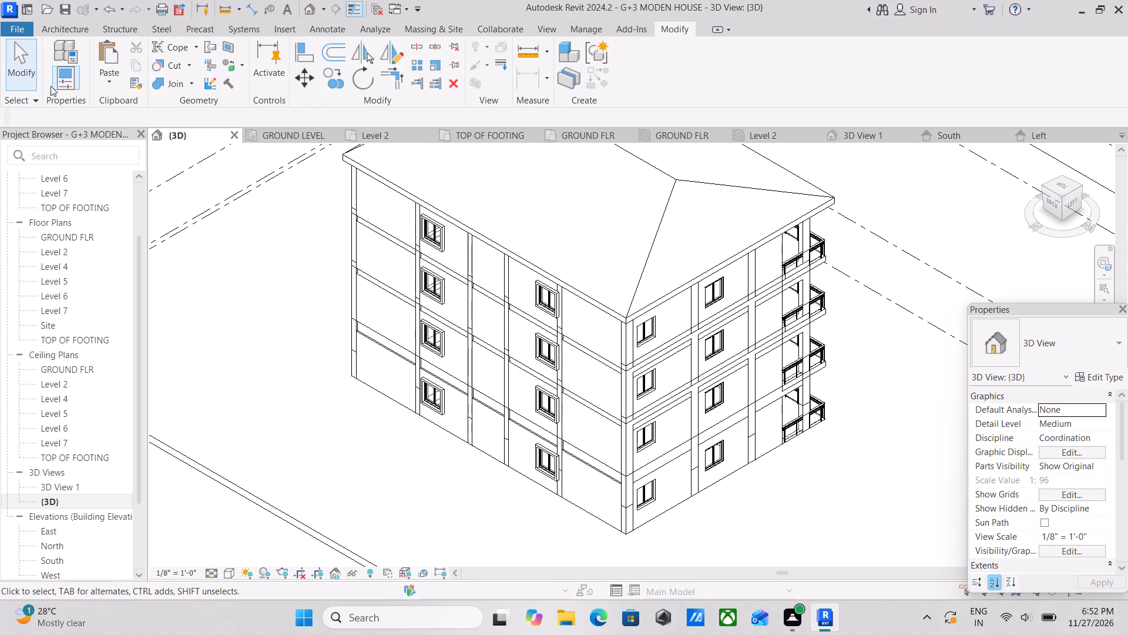
{"action": "scroll", "coordinate": [244, 143], "scroll_direction": "up", "scroll_amount": 1}
{"action": "scroll", "coordinate": [861, 535], "scroll_direction": "up", "scroll_amount": 2}
{"action": "scroll", "coordinate": [788, 434], "scroll_direction": "up", "scroll_amount": 1}
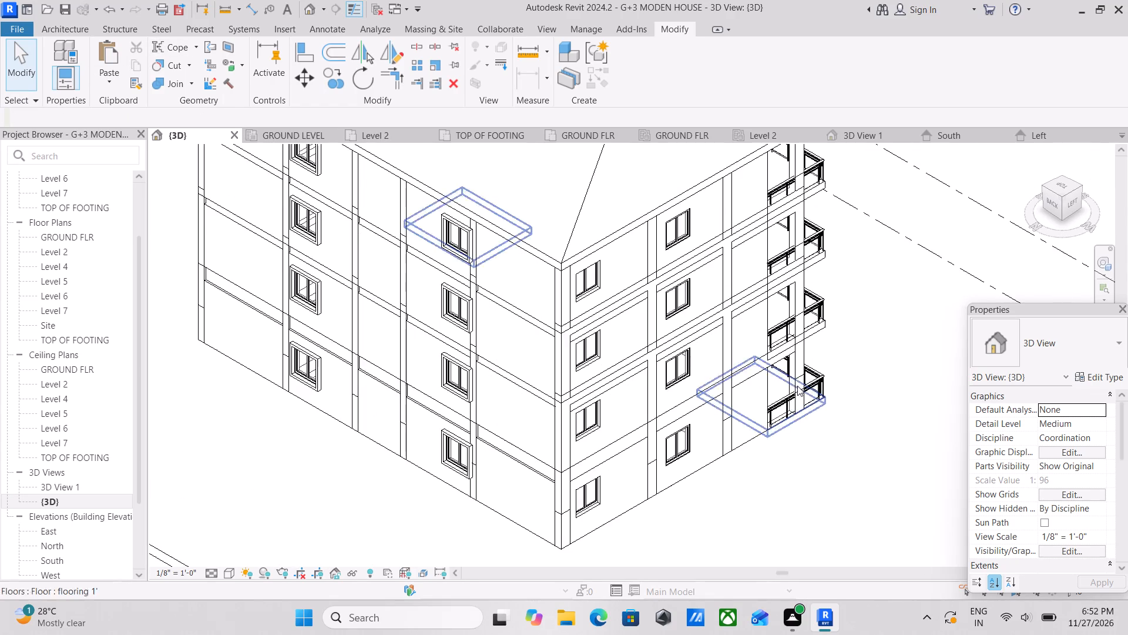
{"action": "scroll", "coordinate": [794, 380], "scroll_direction": "up", "scroll_amount": 1}
{"action": "middle_click_drag", "start_coordinate": [791, 382], "coordinate": [587, 495]}
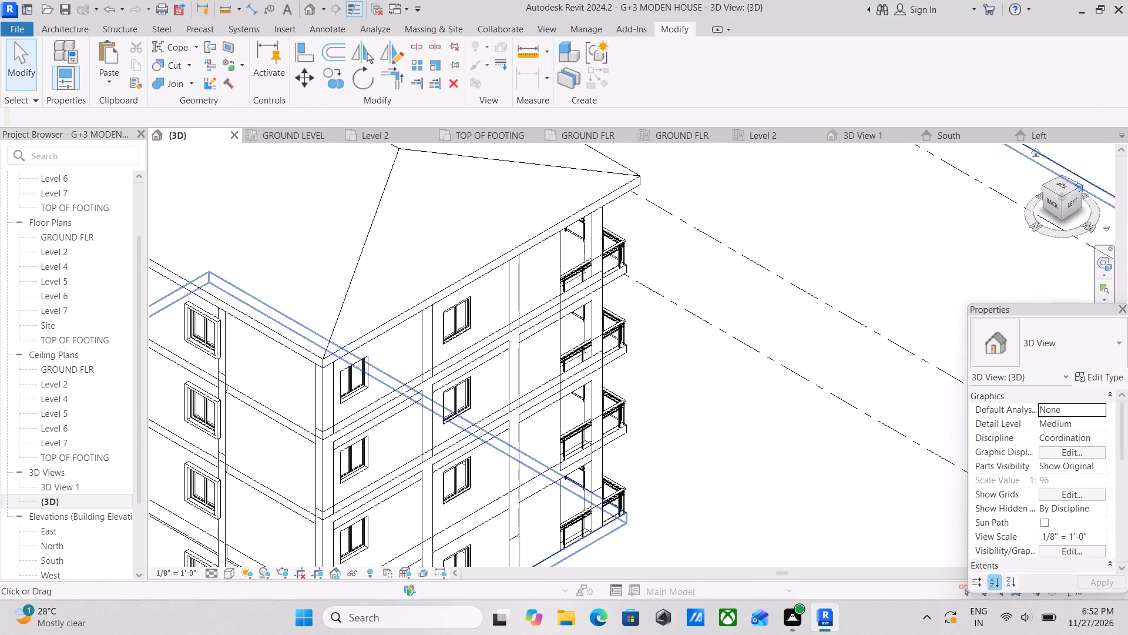
Turn the 3D view to the building's front-left corner and examine the front facade's tall windows, small windows and balconies.
{"action": "left_click", "coordinate": [1082, 183]}
{"action": "scroll", "coordinate": [565, 327], "scroll_direction": "up", "scroll_amount": 2}
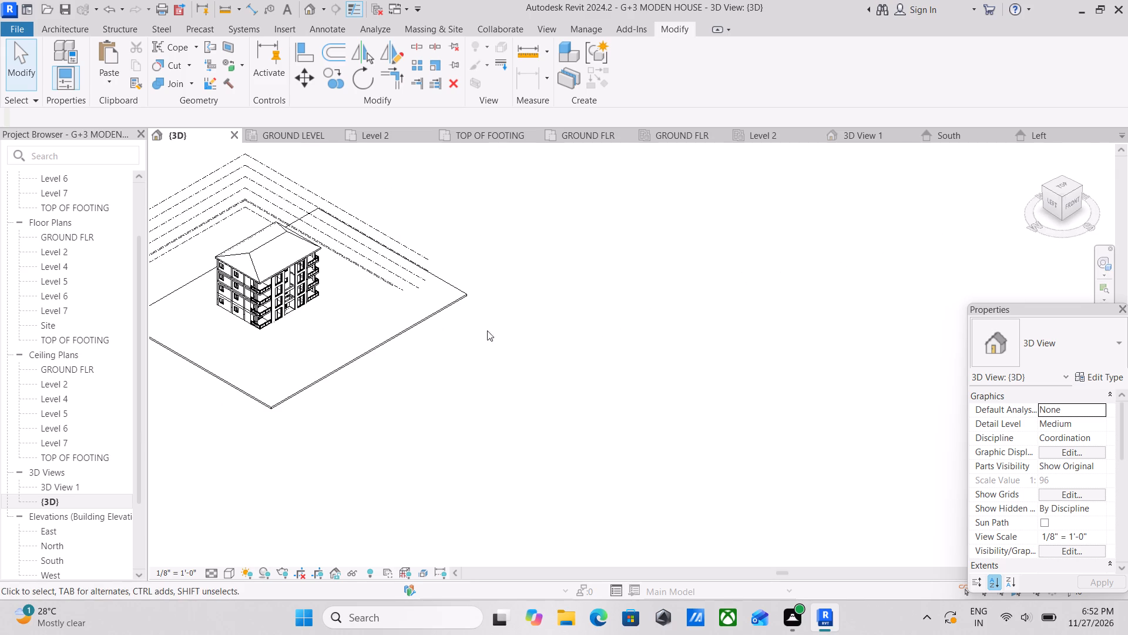
{"action": "scroll", "coordinate": [487, 330], "scroll_direction": "up", "scroll_amount": 1}
{"action": "scroll", "coordinate": [347, 361], "scroll_direction": "up", "scroll_amount": 5}
{"action": "scroll", "coordinate": [726, 406], "scroll_direction": "up", "scroll_amount": 3}
{"action": "scroll", "coordinate": [803, 396], "scroll_direction": "up", "scroll_amount": 1}
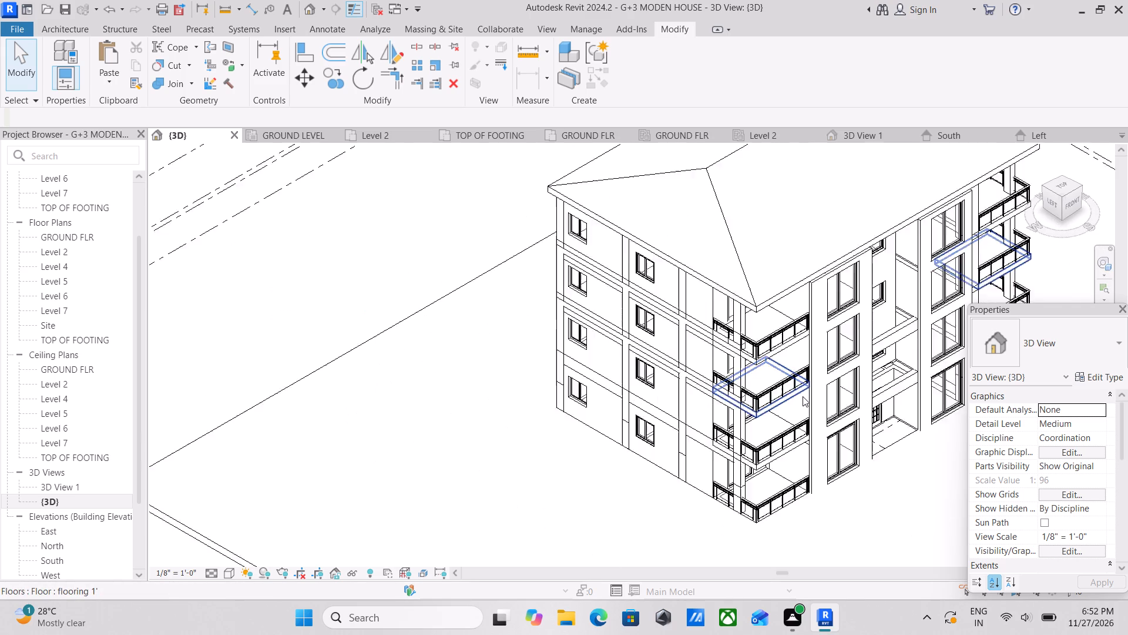
{"action": "scroll", "coordinate": [803, 396], "scroll_direction": "up", "scroll_amount": 5}
{"action": "middle_click_drag", "start_coordinate": [824, 373], "coordinate": [795, 373]}
{"action": "scroll", "coordinate": [796, 373], "scroll_direction": "up", "scroll_amount": 1}
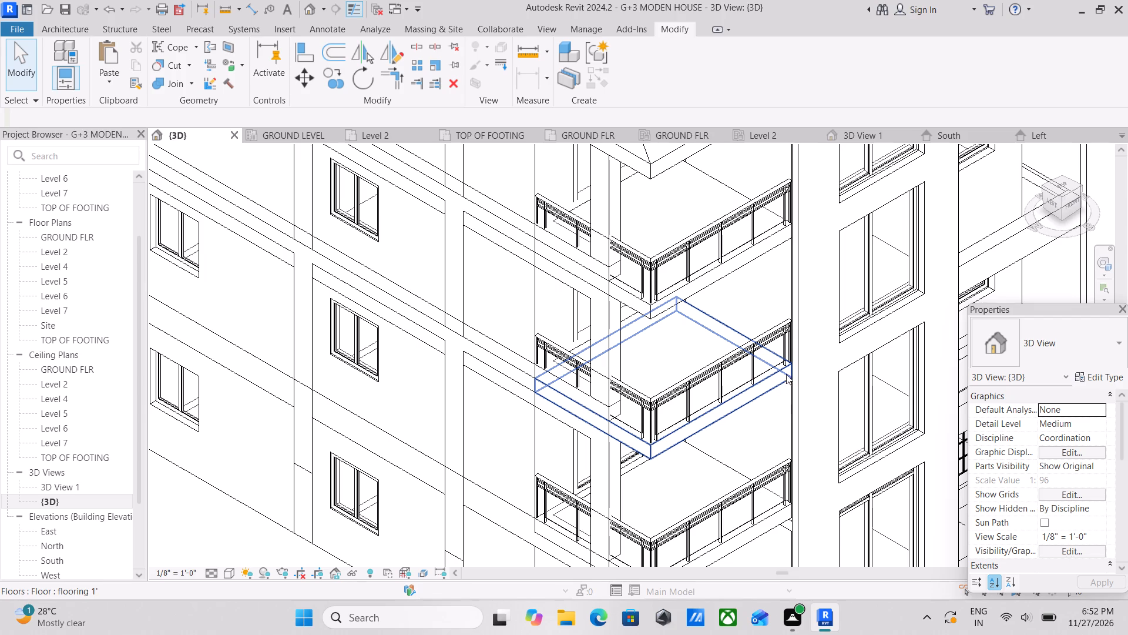
{"action": "scroll", "coordinate": [825, 300], "scroll_direction": "up", "scroll_amount": 3}
{"action": "middle_click_drag", "start_coordinate": [842, 291], "coordinate": [586, 332]}
{"action": "middle_click_drag", "start_coordinate": [792, 269], "coordinate": [683, 370]}
{"action": "middle_click_drag", "start_coordinate": [813, 293], "coordinate": [738, 345]}
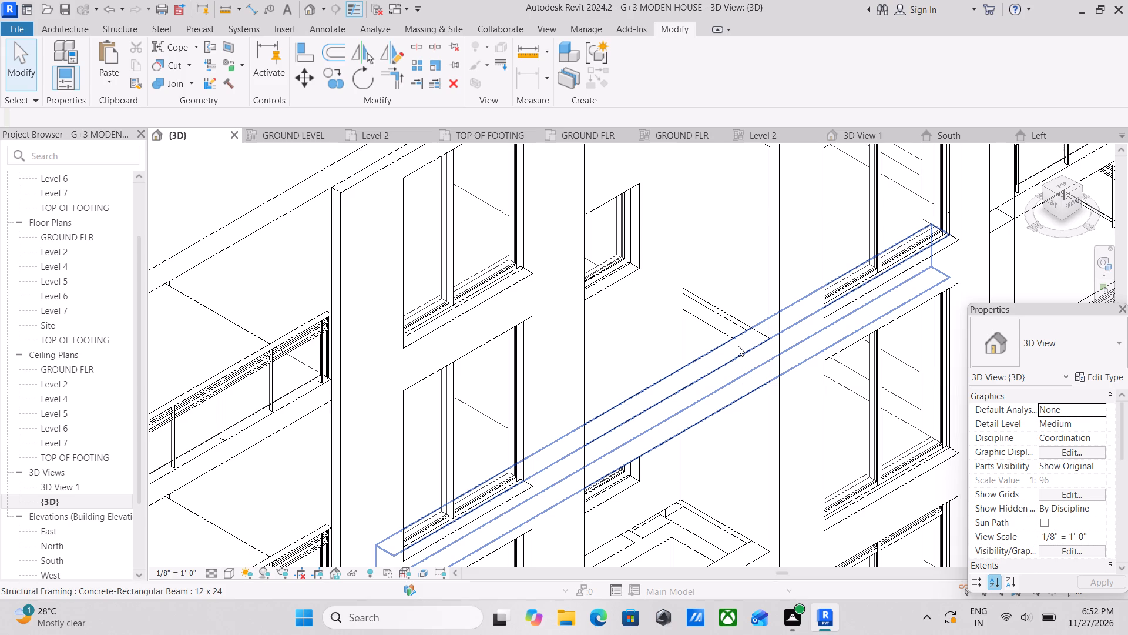
{"action": "scroll", "coordinate": [738, 346], "scroll_direction": "up", "scroll_amount": 2}
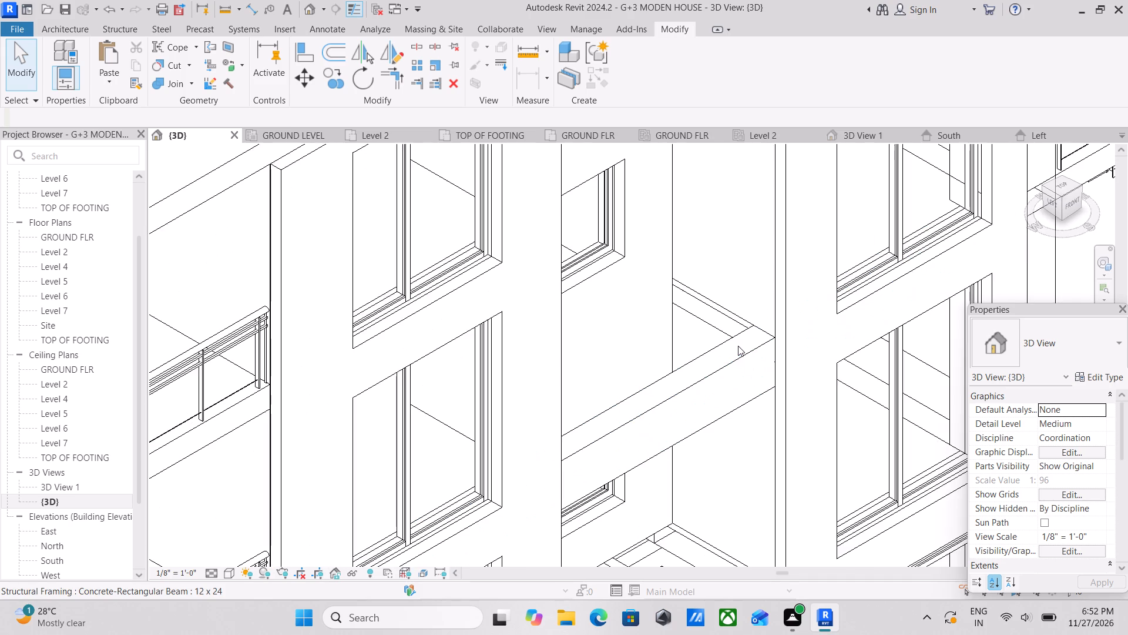
{"action": "scroll", "coordinate": [738, 346], "scroll_direction": "up", "scroll_amount": 2}
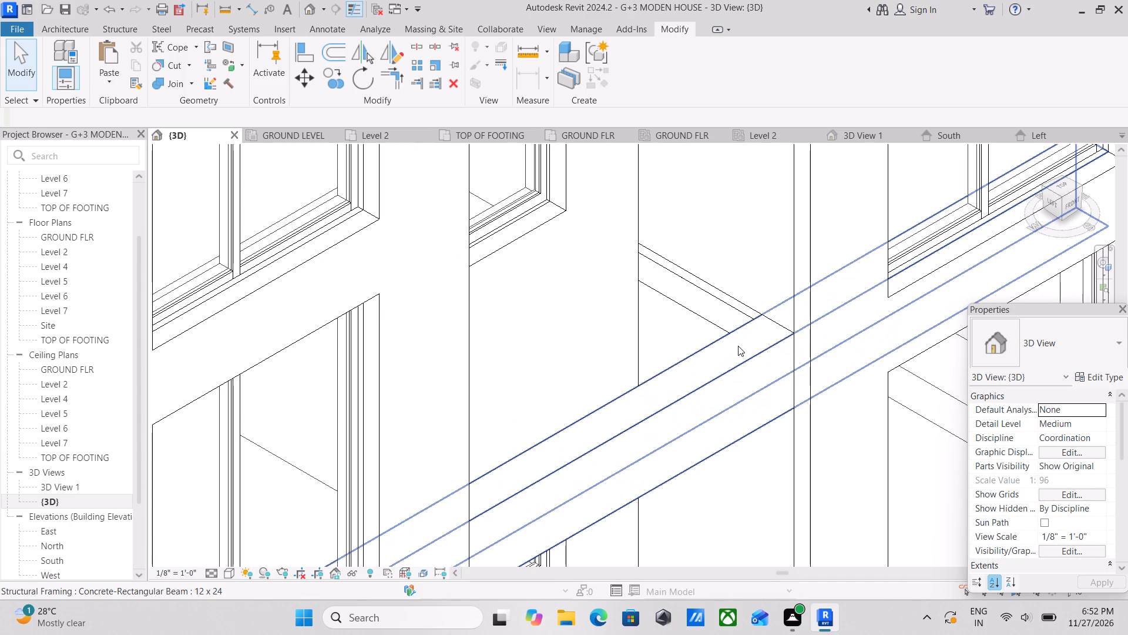
{"action": "scroll", "coordinate": [738, 346], "scroll_direction": "down", "scroll_amount": 2}
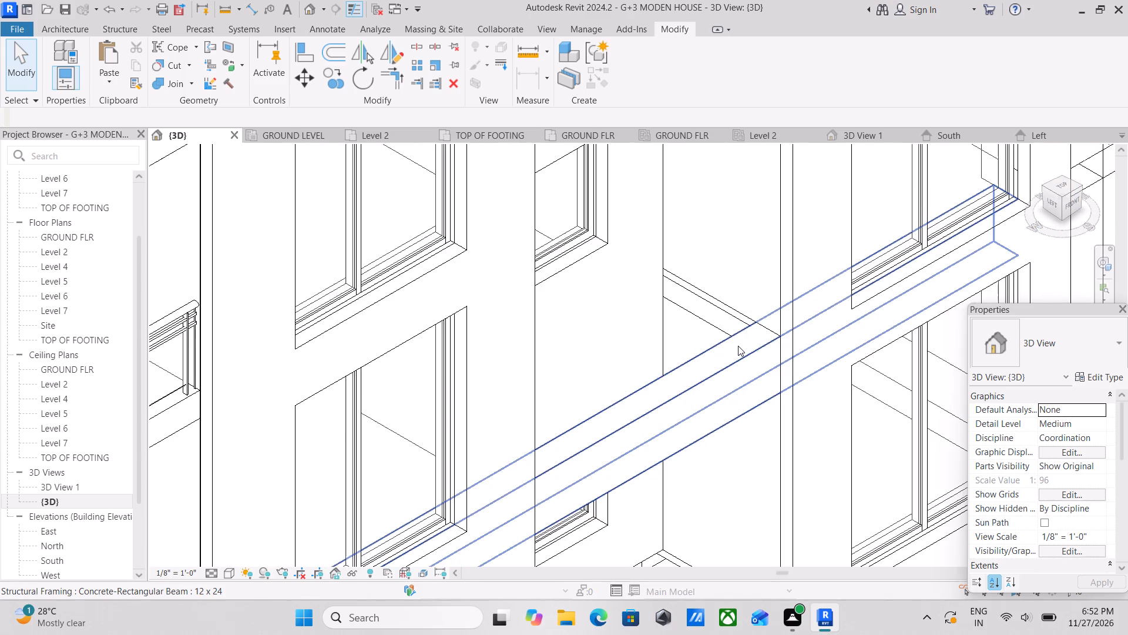
{"action": "scroll", "coordinate": [738, 346], "scroll_direction": "down", "scroll_amount": 4}
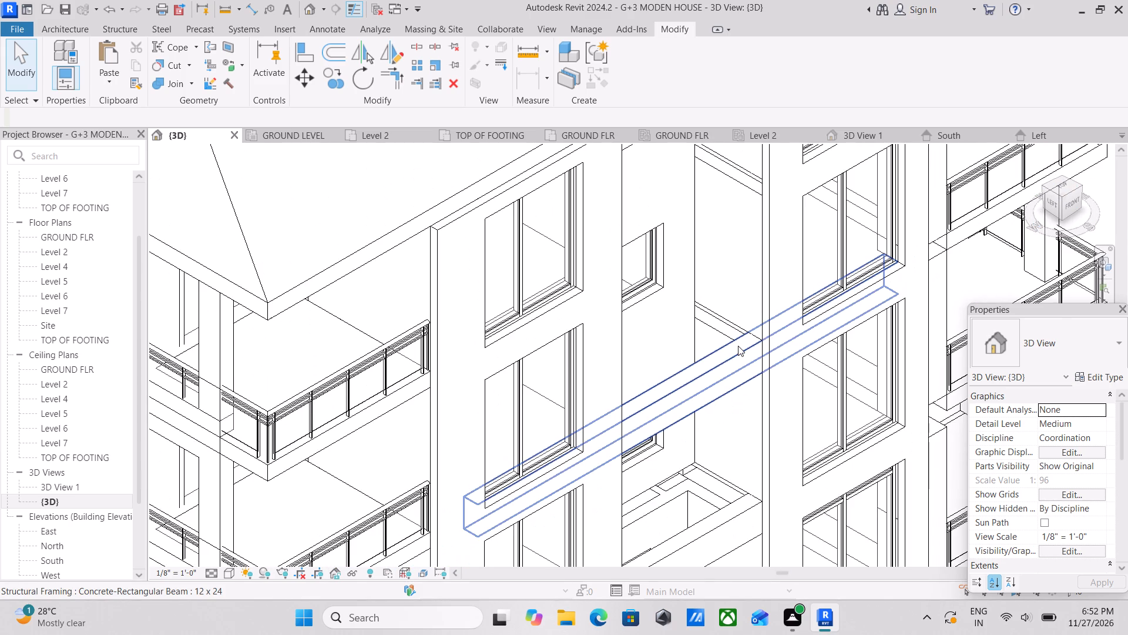
{"action": "scroll", "coordinate": [872, 330], "scroll_direction": "down", "scroll_amount": 2}
{"action": "middle_click_drag", "start_coordinate": [894, 335], "coordinate": [738, 310]}
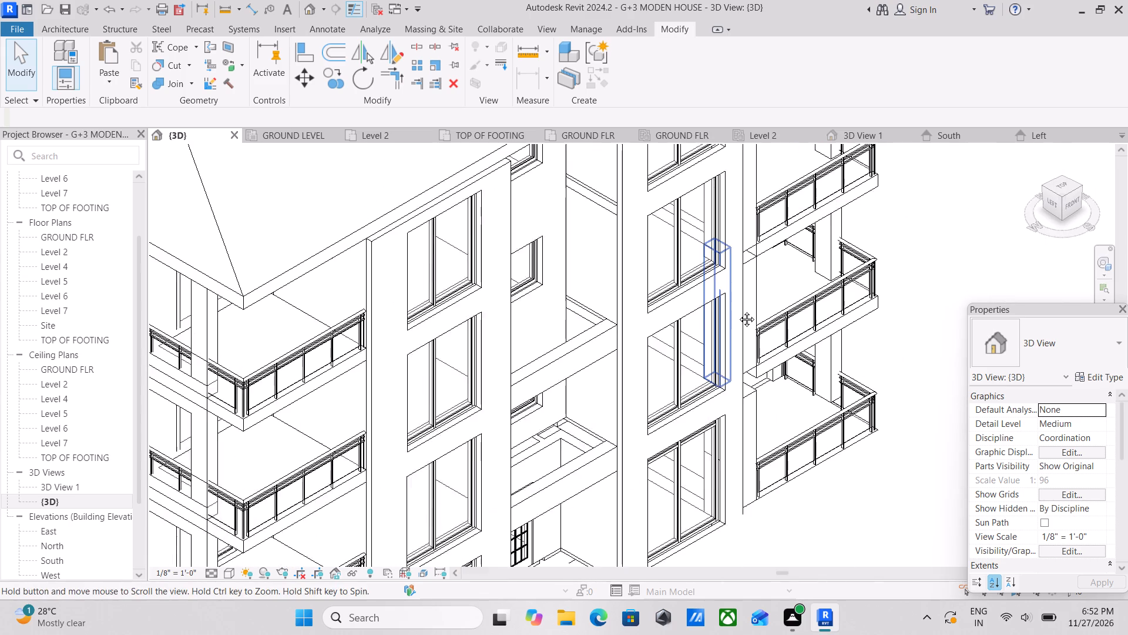
{"action": "middle_click_drag", "start_coordinate": [738, 310], "coordinate": [740, 309]}
{"action": "scroll", "coordinate": [744, 310], "scroll_direction": "down", "scroll_amount": 1}
{"action": "middle_click_drag", "start_coordinate": [730, 317], "coordinate": [808, 320]}
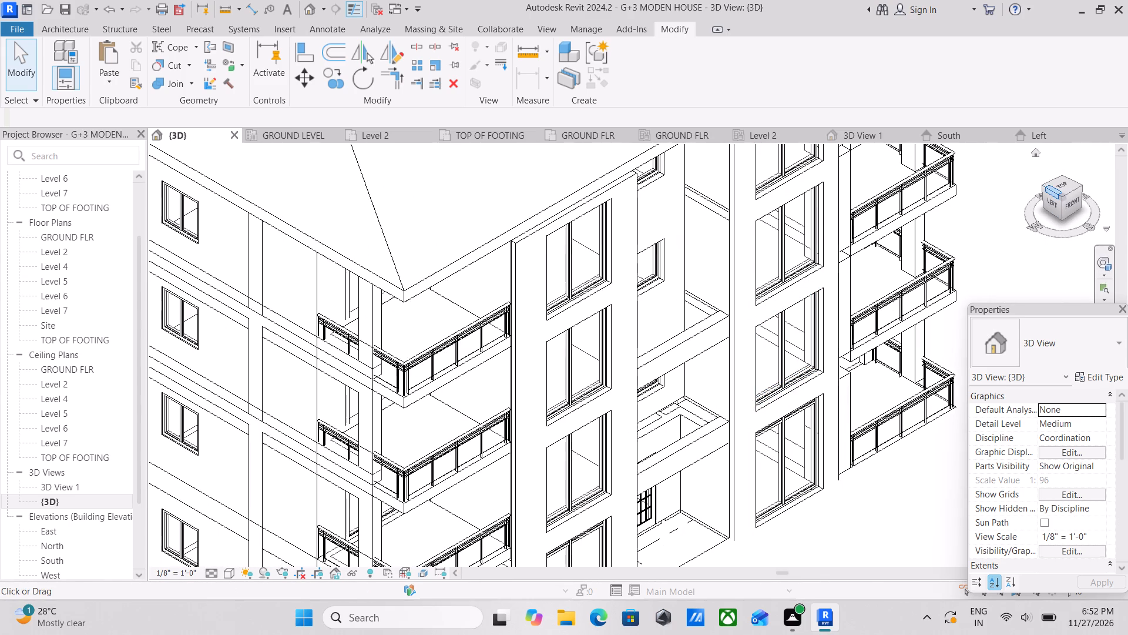
Turn the 3D view to a level look at the edge between the left and front facades, framing the whole building.
{"action": "left_click", "coordinate": [1079, 202]}
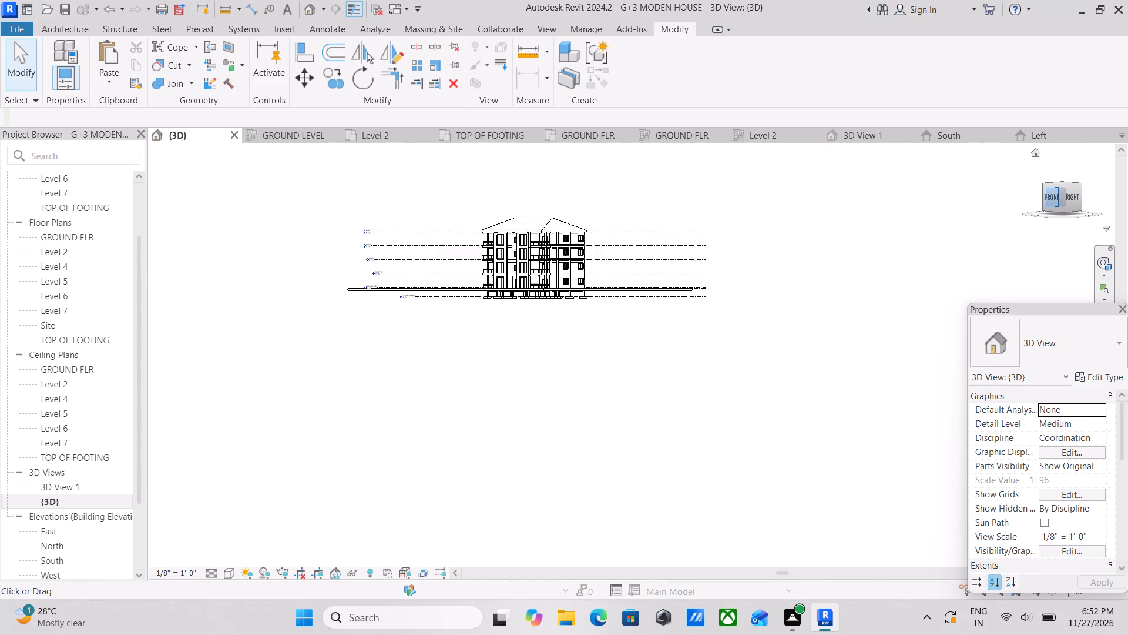
{"action": "left_click", "coordinate": [1045, 197]}
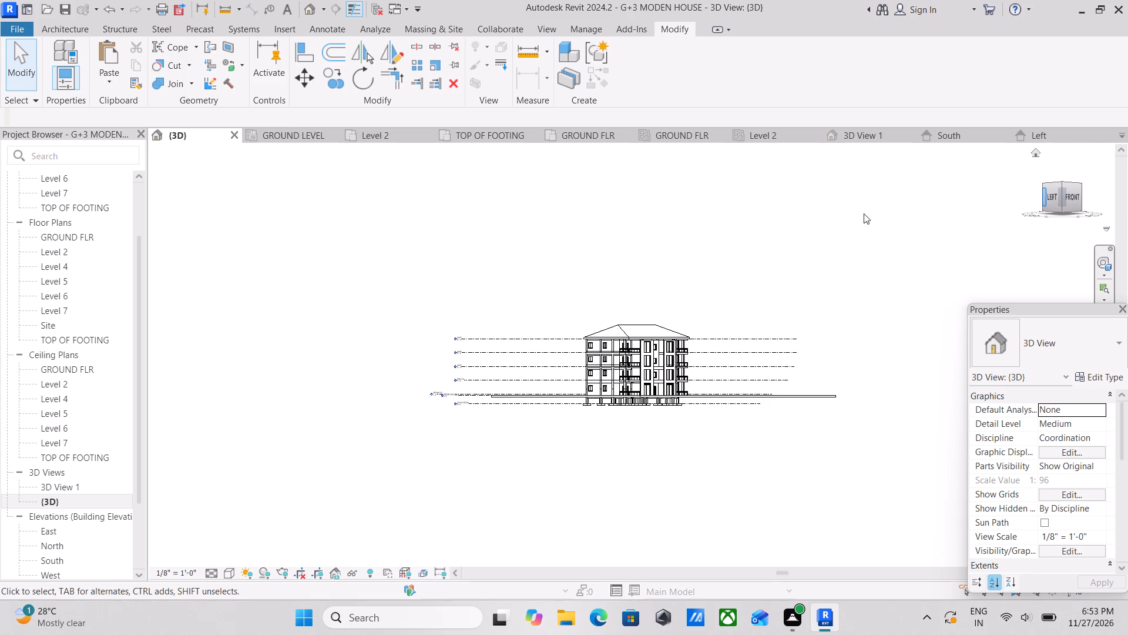
{"action": "scroll", "coordinate": [596, 279], "scroll_direction": "up", "scroll_amount": 2}
{"action": "scroll", "coordinate": [573, 381], "scroll_direction": "up", "scroll_amount": 2}
{"action": "middle_click_drag", "start_coordinate": [582, 379], "coordinate": [411, 366]}
{"action": "scroll", "coordinate": [625, 368], "scroll_direction": "up", "scroll_amount": 2}
{"action": "middle_click_drag", "start_coordinate": [547, 368], "coordinate": [591, 338]}
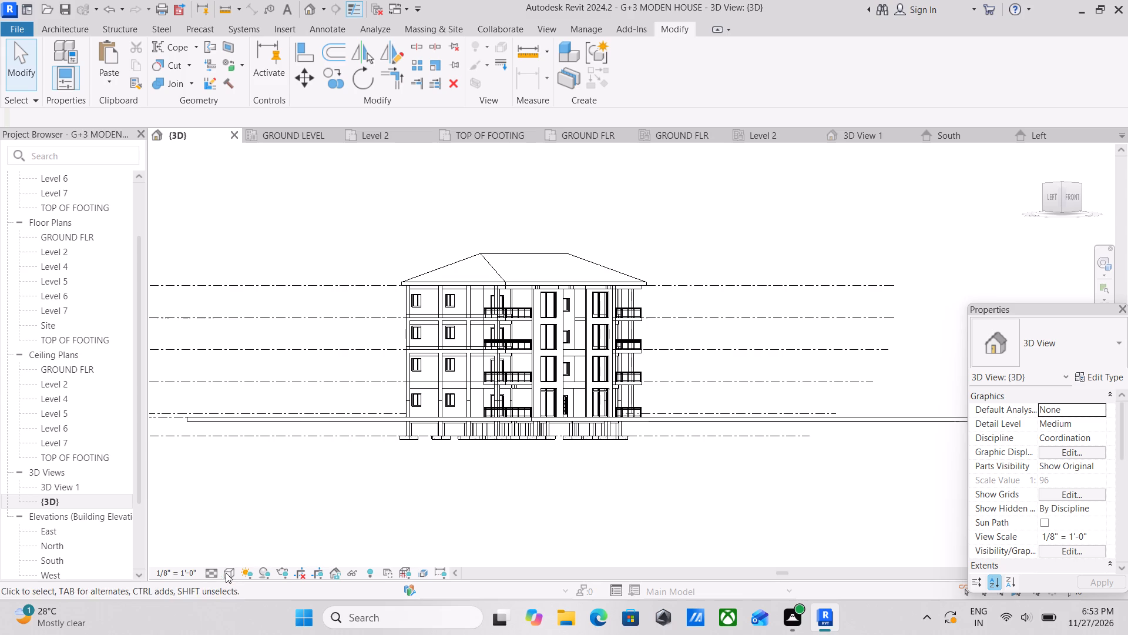
Set the 3D view's visual style to Realistic, dismissing the save reminder without saving.
{"action": "left_click", "coordinate": [226, 570]}
{"action": "left_click", "coordinate": [256, 556]}
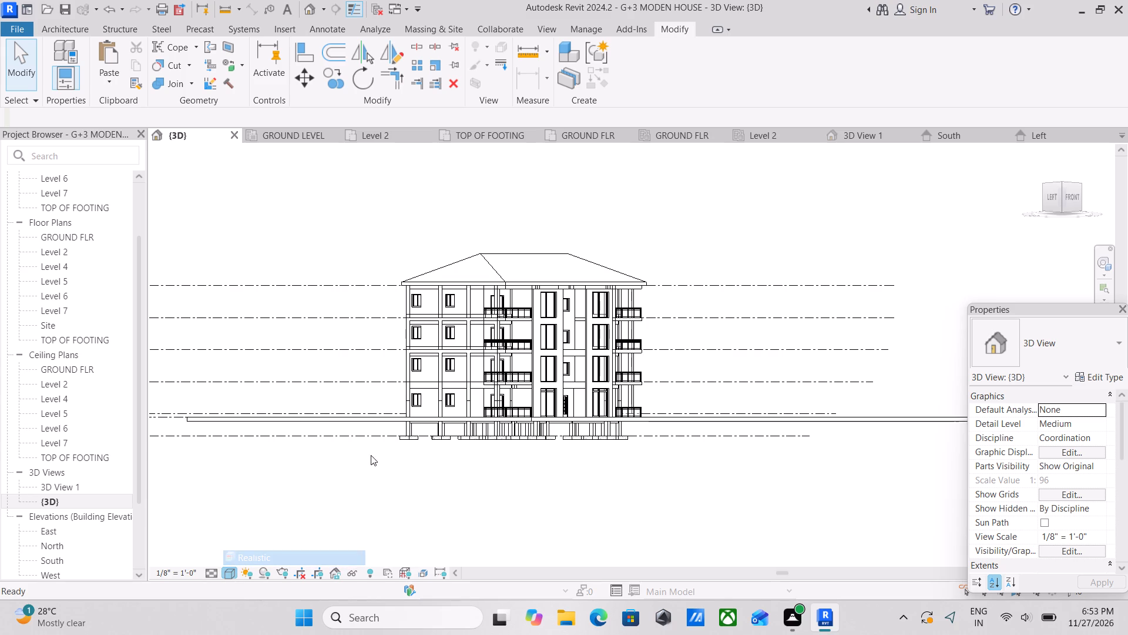
{"action": "scroll", "coordinate": [513, 362], "scroll_direction": "up", "scroll_amount": 3}
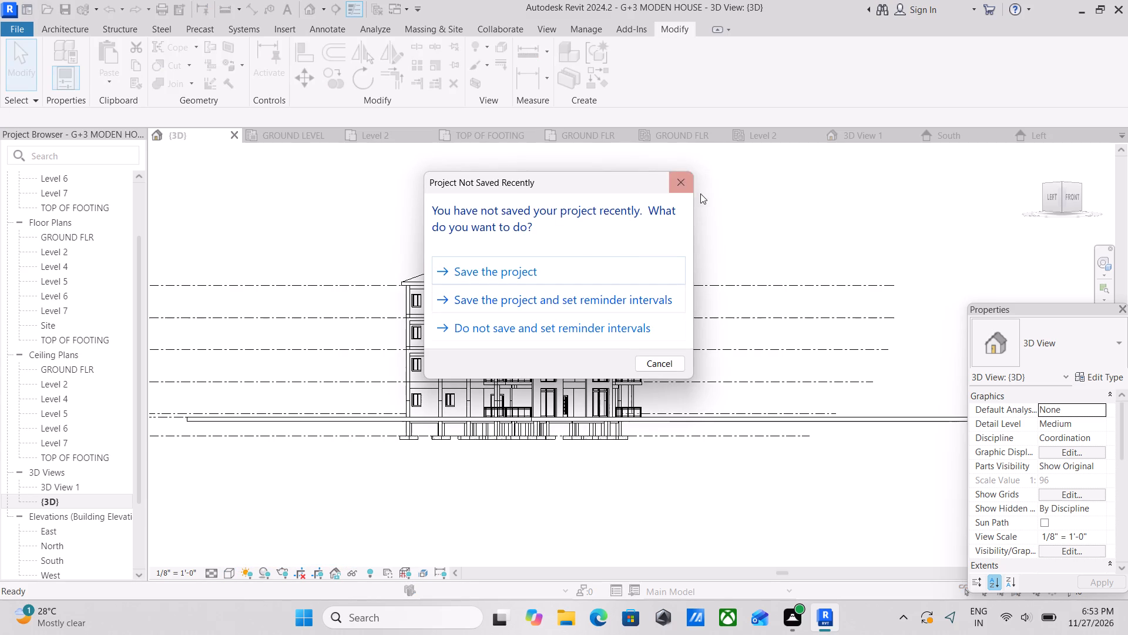
{"action": "left_click", "coordinate": [687, 190]}
{"action": "scroll", "coordinate": [594, 337], "scroll_direction": "up", "scroll_amount": 7}
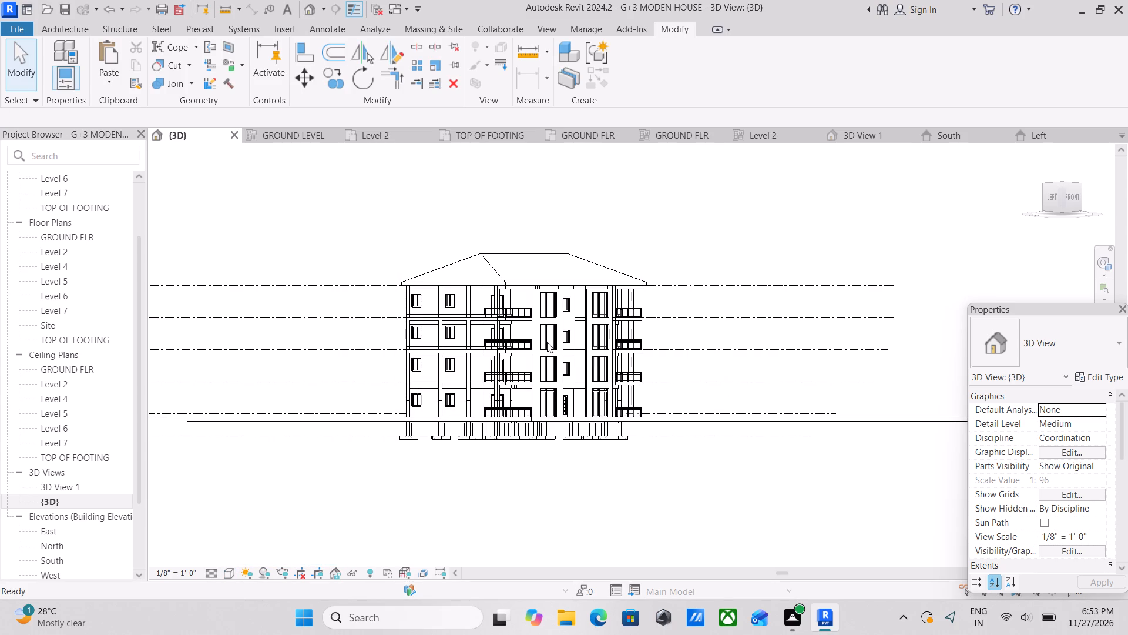
{"action": "scroll", "coordinate": [479, 323], "scroll_direction": "up", "scroll_amount": 5}
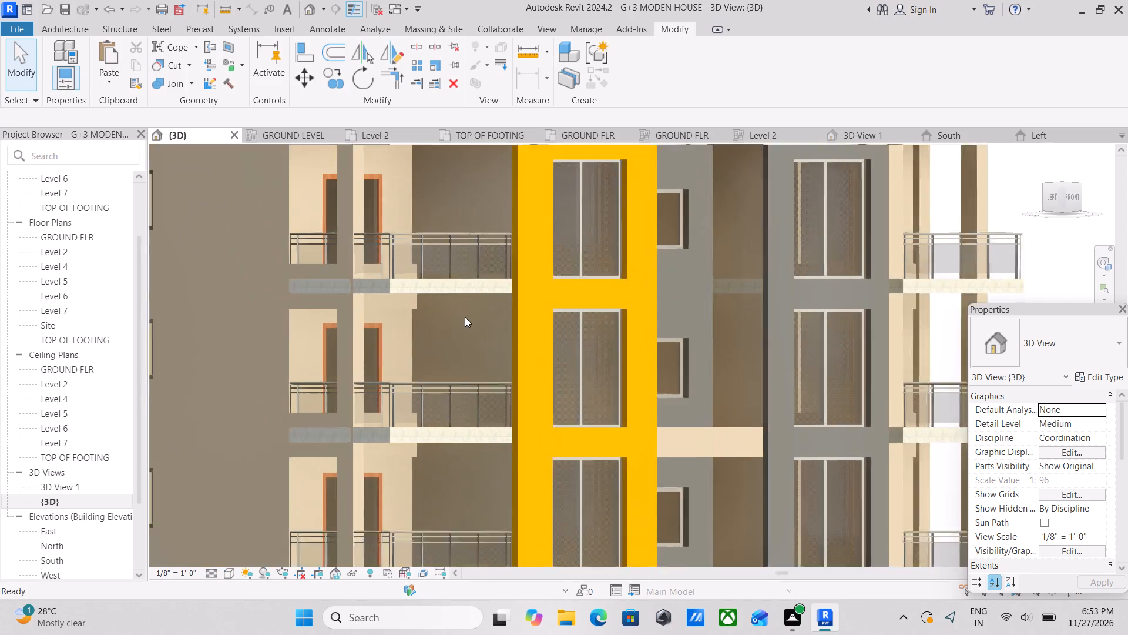
Examine the left and front facades' colours, windows and balconies in the realistic view, with the whole building framed.
{"action": "scroll", "coordinate": [469, 304], "scroll_direction": "down", "scroll_amount": 7}
{"action": "middle_click_drag", "start_coordinate": [490, 318], "coordinate": [521, 329]}
{"action": "scroll", "coordinate": [524, 331], "scroll_direction": "down", "scroll_amount": 2}
{"action": "middle_click_drag", "start_coordinate": [526, 332], "coordinate": [532, 341]}
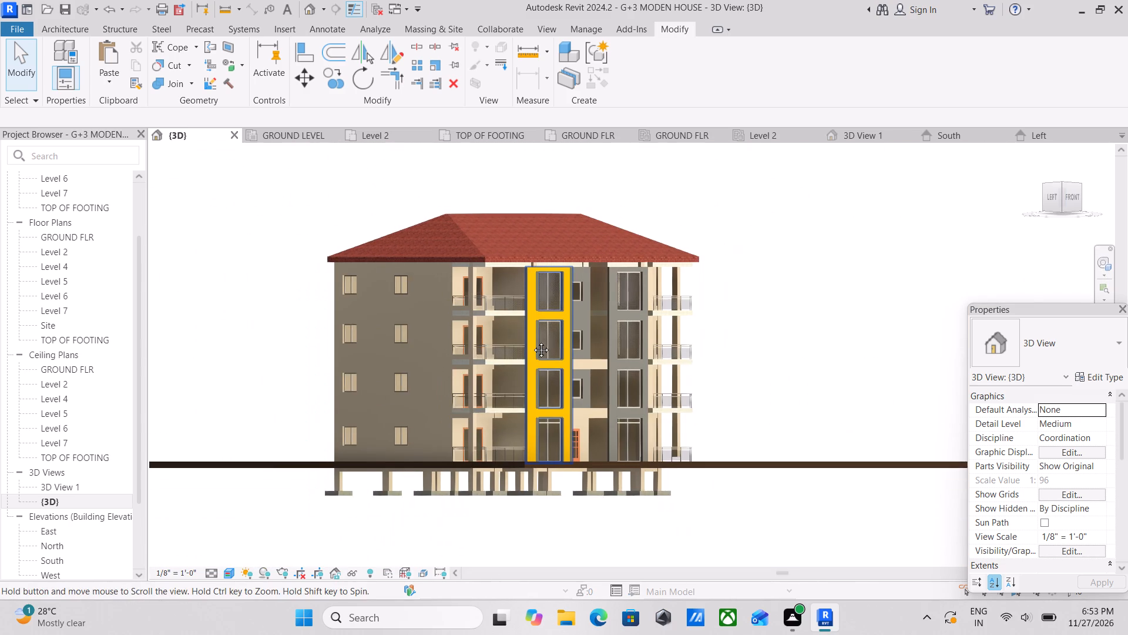
{"action": "middle_click_drag", "start_coordinate": [532, 341], "coordinate": [537, 347]}
{"action": "scroll", "coordinate": [557, 366], "scroll_direction": "up", "scroll_amount": 2}
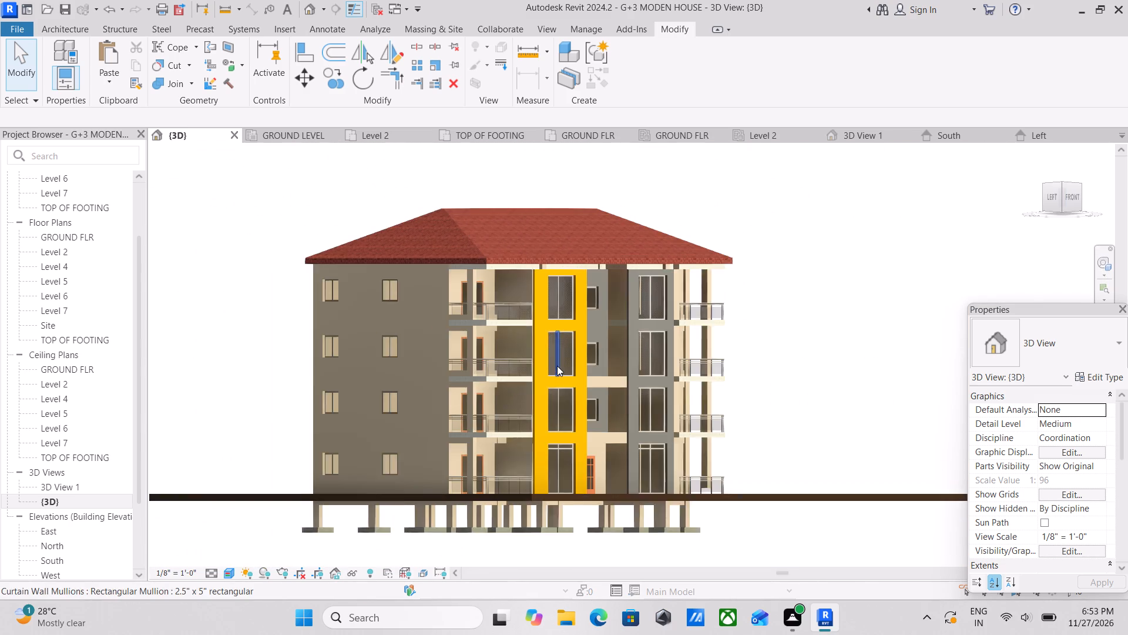
{"action": "middle_click_drag", "start_coordinate": [557, 366], "coordinate": [569, 385]}
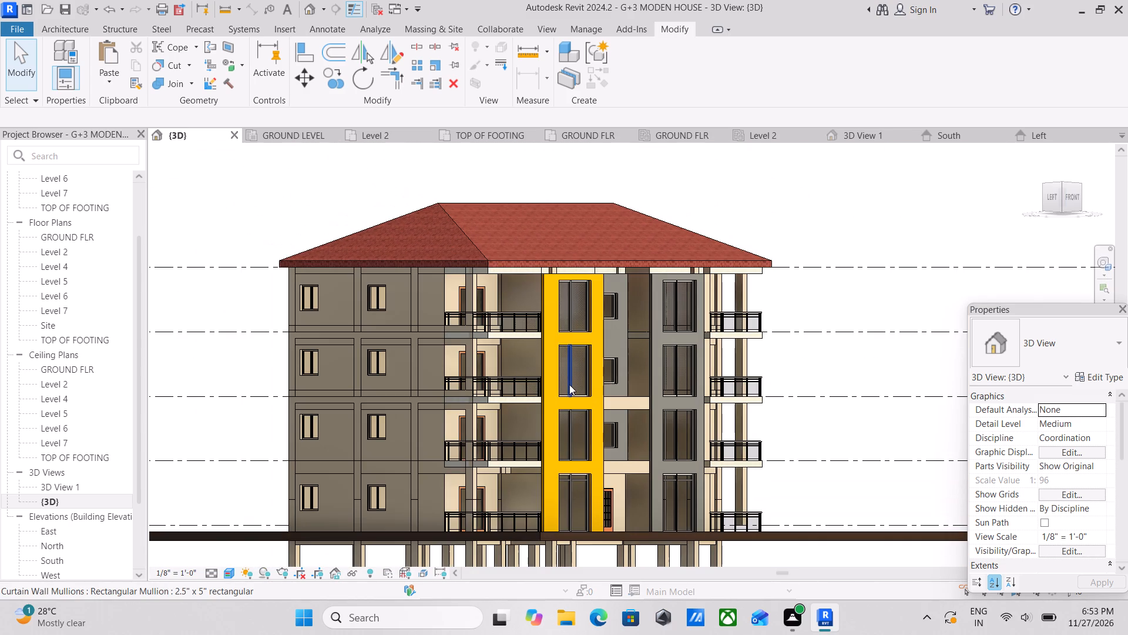
{"action": "key", "text": "shift+super+s"}
{"action": "key", "text": "Escape"}
{"action": "scroll", "coordinate": [569, 385], "scroll_direction": "down", "scroll_amount": 3}
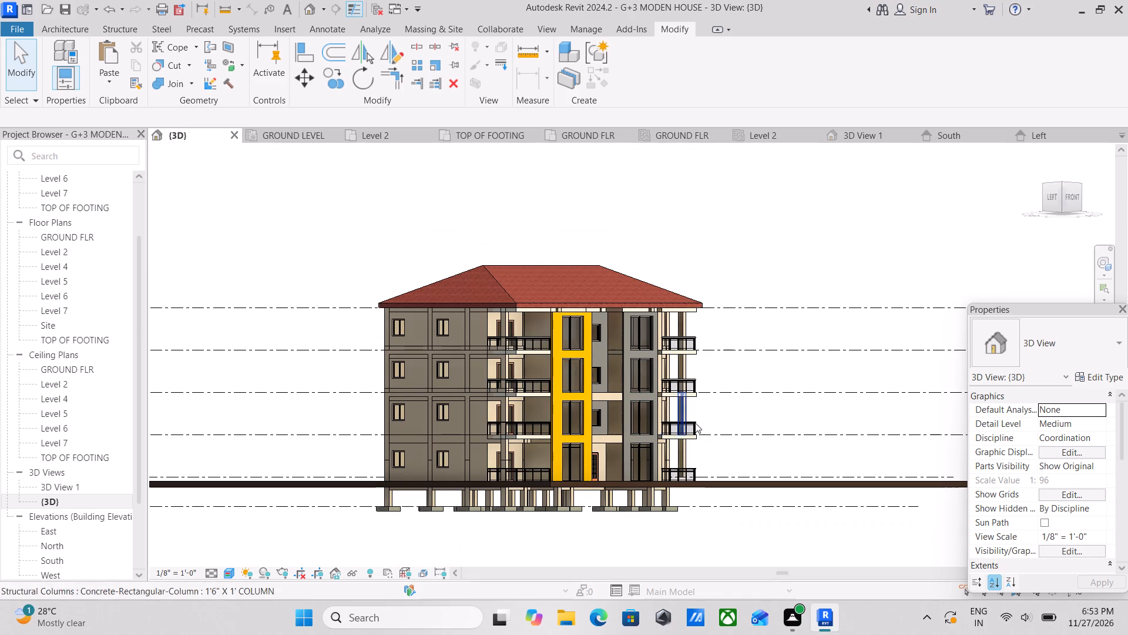
Take a rectangular screenshot of the whole building in the level view of the edge between the left and front facades.
{"action": "key", "text": "shift+super+s"}
{"action": "key", "text": "shift+super+w"}
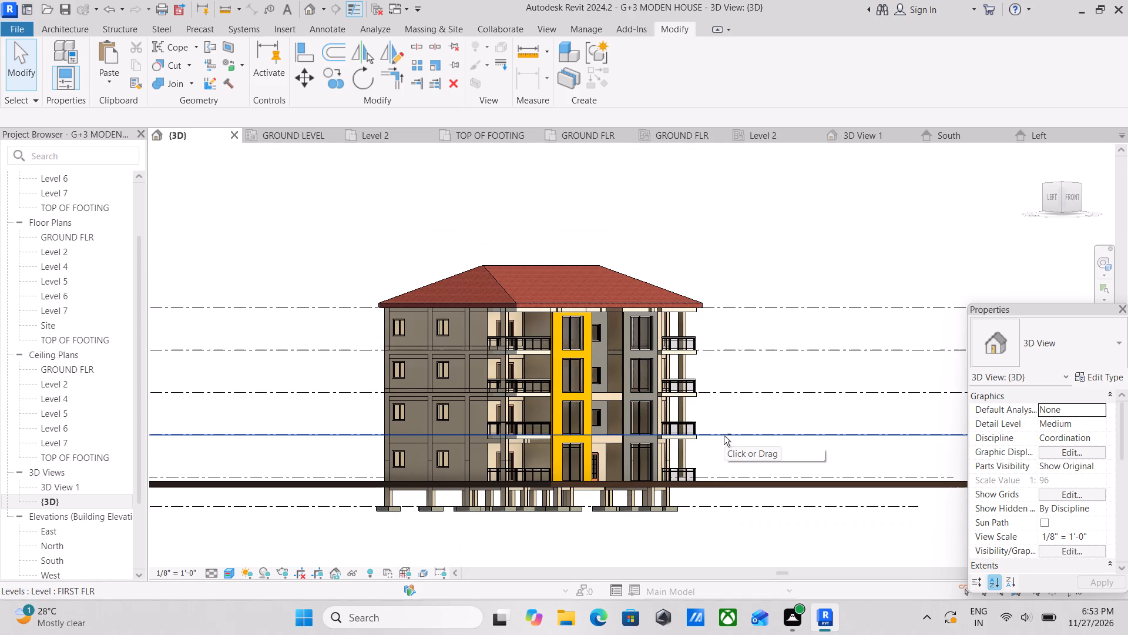
{"action": "left_click_drag", "start_coordinate": [293, 232], "coordinate": [783, 489]}
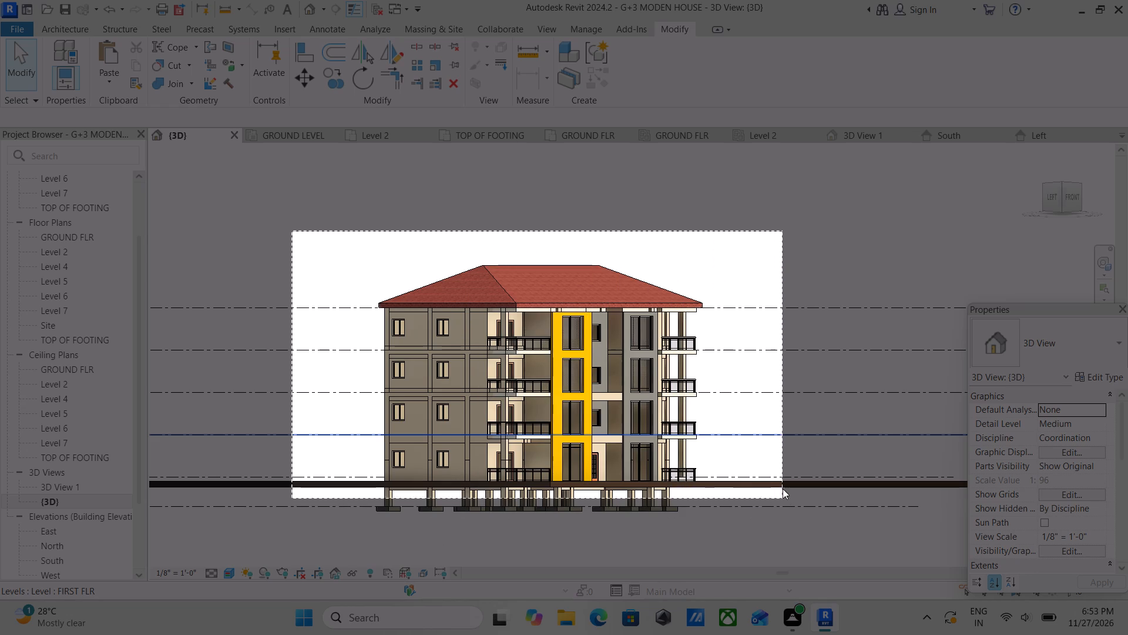
{"action": "left_click_drag", "start_coordinate": [783, 489], "coordinate": [778, 494]}
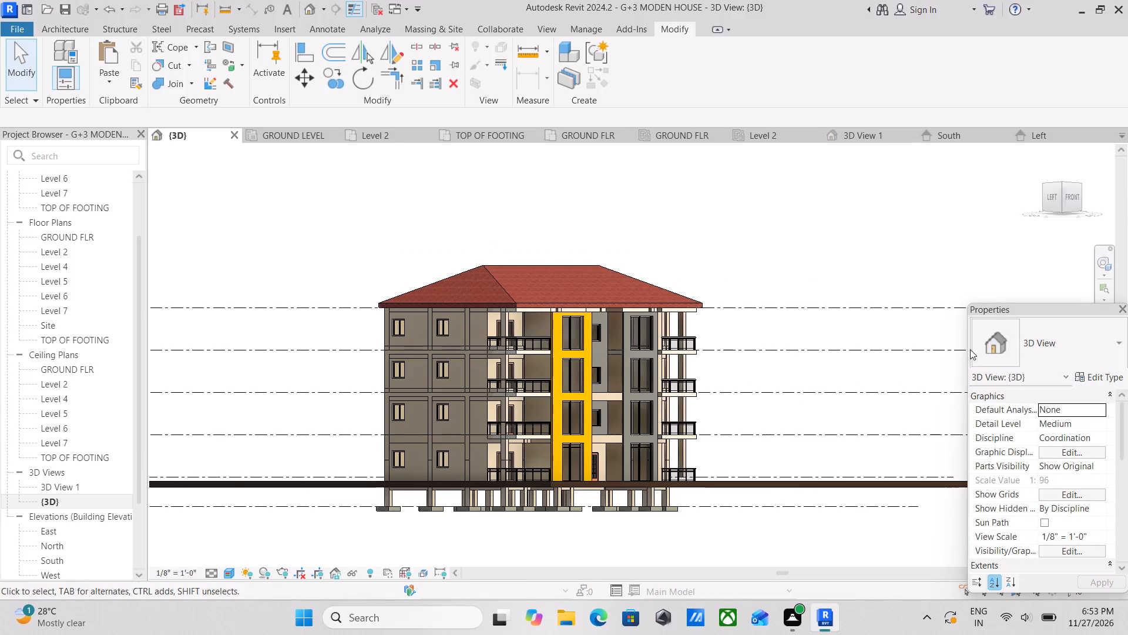
Turn the 3D view to the front and take a rectangular screenshot of the whole front facade from roof to footings.
{"action": "left_click", "coordinate": [1071, 197]}
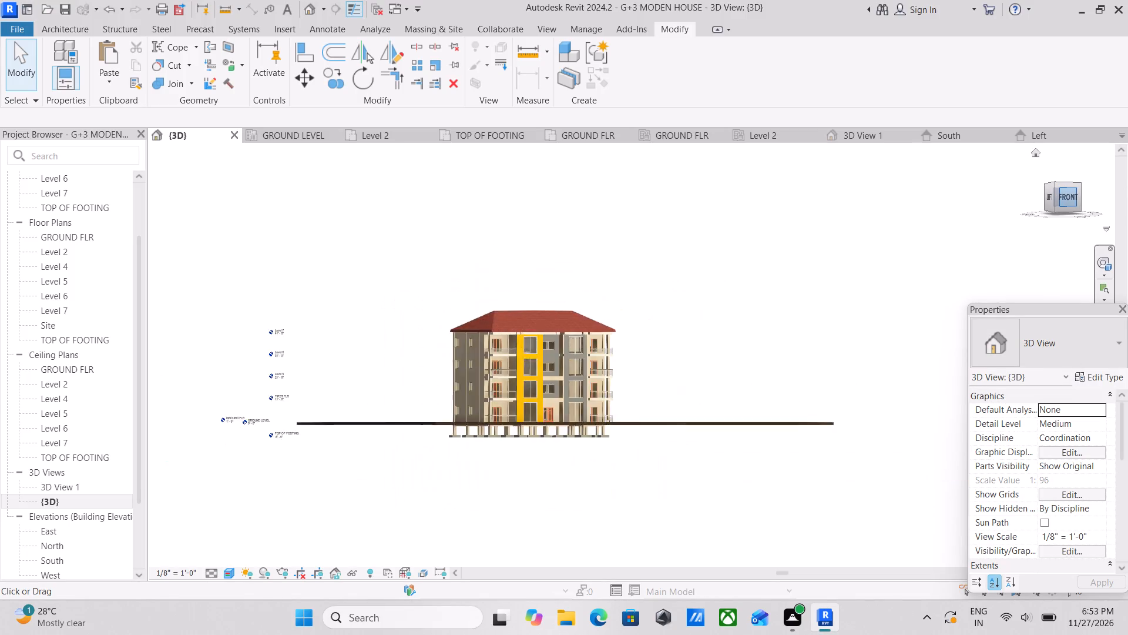
{"action": "scroll", "coordinate": [610, 383], "scroll_direction": "up", "scroll_amount": 4}
{"action": "scroll", "coordinate": [565, 398], "scroll_direction": "up", "scroll_amount": 4}
{"action": "scroll", "coordinate": [659, 353], "scroll_direction": "up", "scroll_amount": 1}
{"action": "middle_click_drag", "start_coordinate": [677, 345], "coordinate": [617, 335]}
{"action": "scroll", "coordinate": [659, 336], "scroll_direction": "up", "scroll_amount": 3}
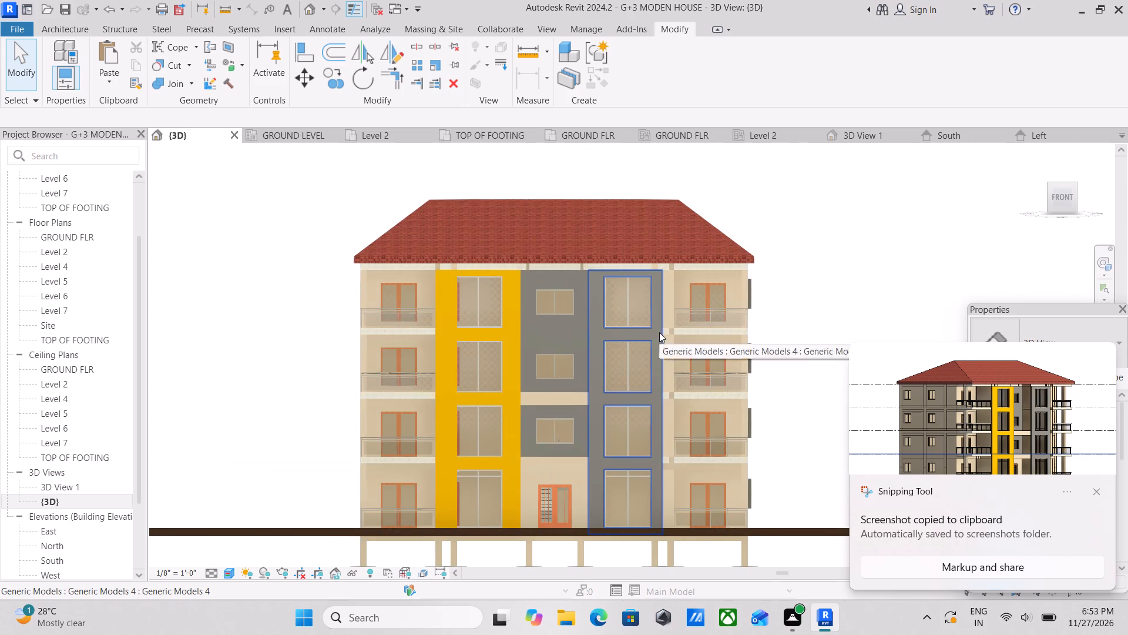
{"action": "scroll", "coordinate": [667, 325], "scroll_direction": "down", "scroll_amount": 1}
{"action": "middle_click_drag", "start_coordinate": [667, 325], "coordinate": [664, 305]}
{"action": "scroll", "coordinate": [623, 330], "scroll_direction": "down", "scroll_amount": 1}
{"action": "middle_click_drag", "start_coordinate": [623, 330], "coordinate": [614, 343]}
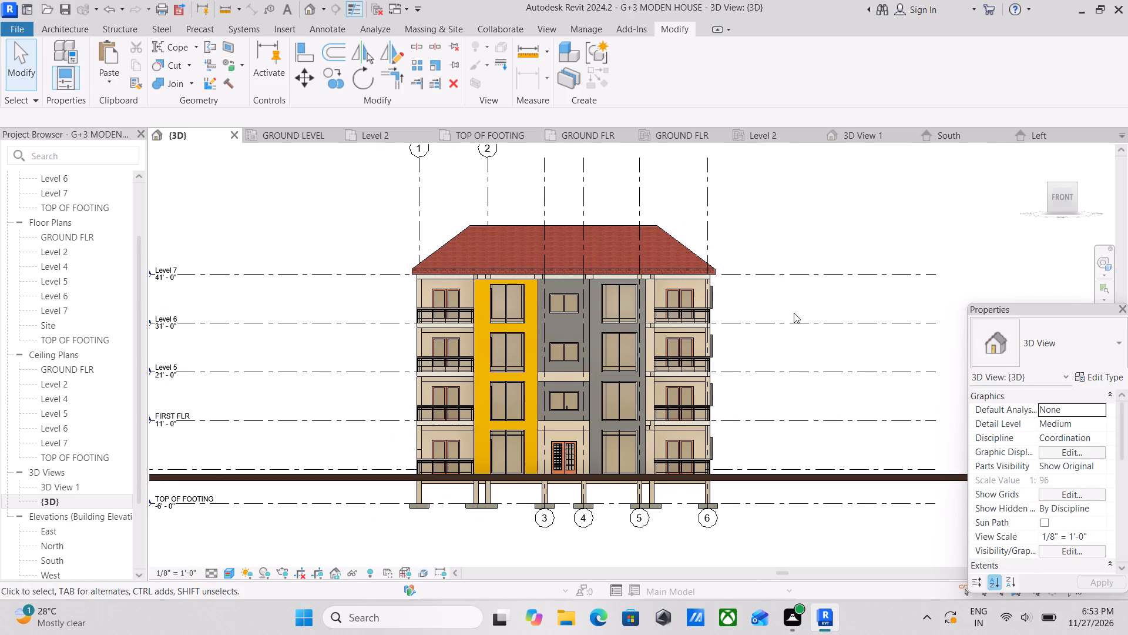
{"action": "key", "text": "shift+super+s"}
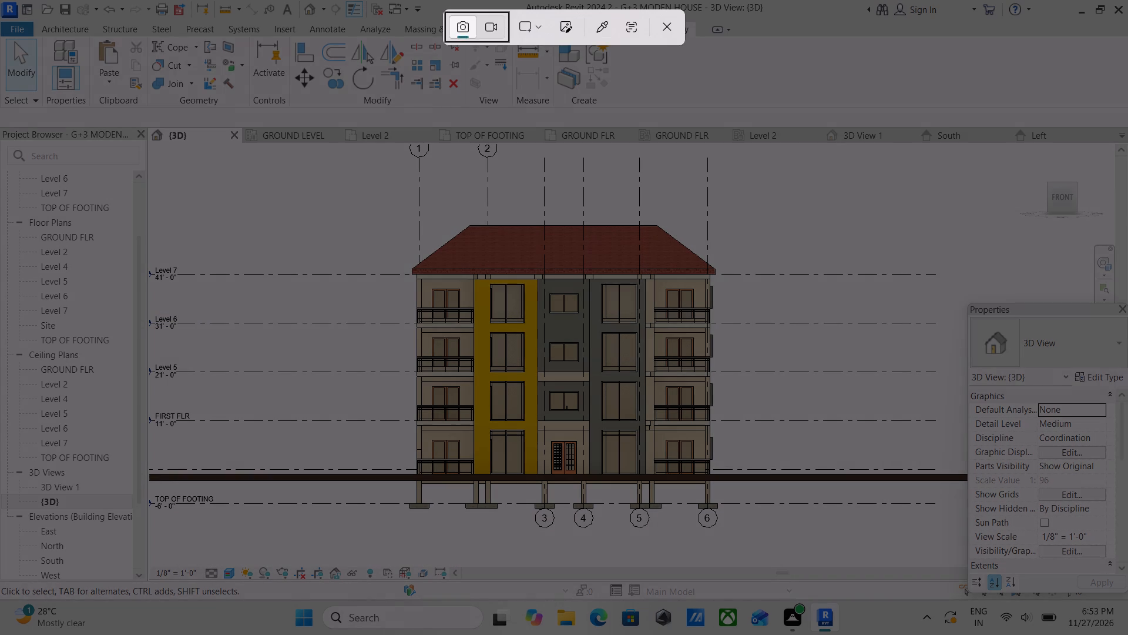
{"action": "left_click_drag", "start_coordinate": [293, 188], "coordinate": [753, 526]}
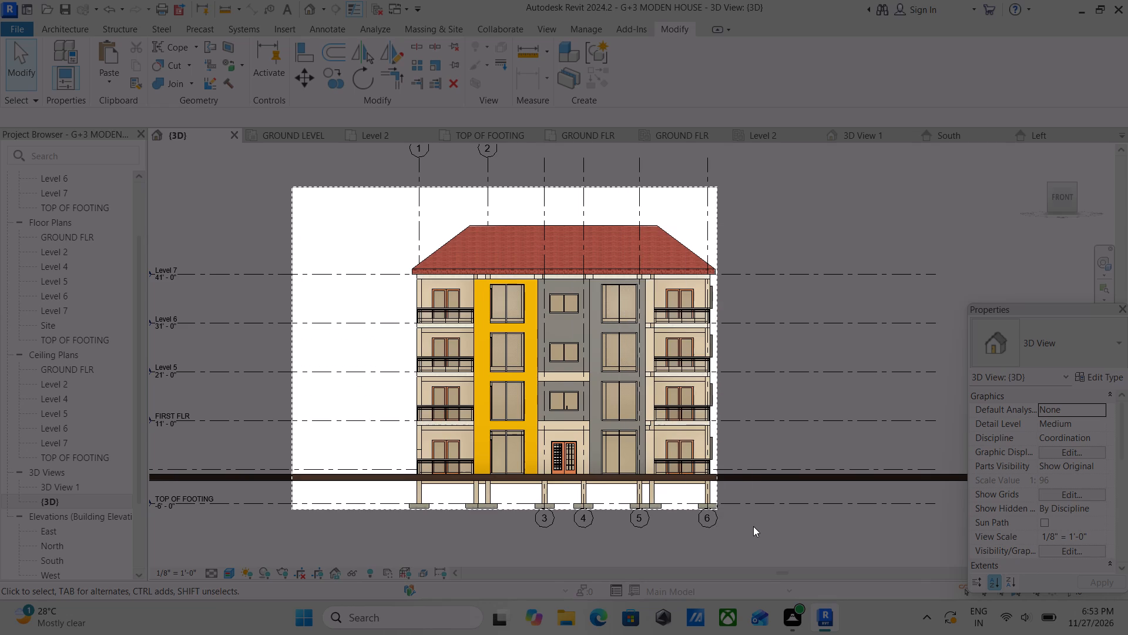
{"action": "left_click_drag", "start_coordinate": [753, 526], "coordinate": [754, 527]}
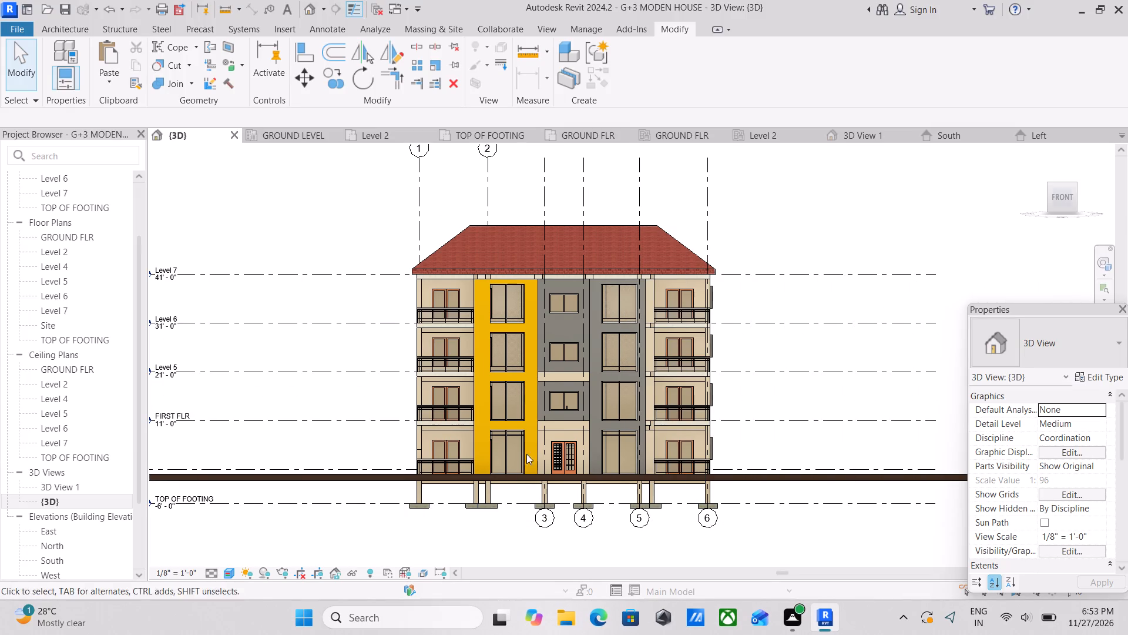
Open the rendering settings for the front view, set the quality to Medium and enable region rendering.
{"action": "type", "text": "rr"}
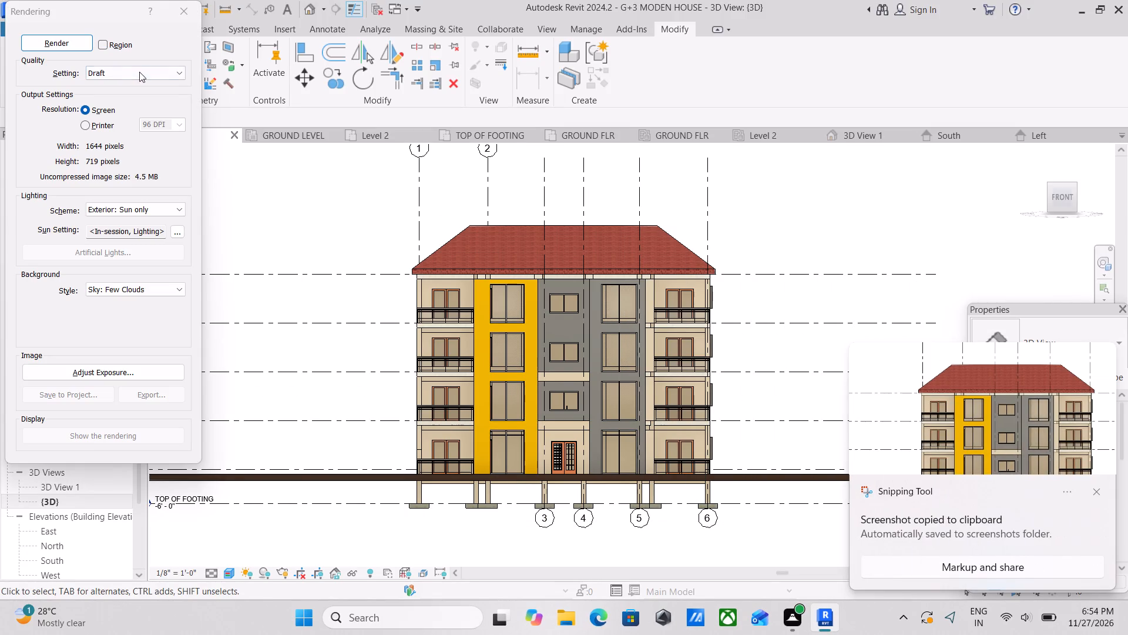
{"action": "left_click", "coordinate": [141, 73]}
{"action": "left_click", "coordinate": [121, 98]}
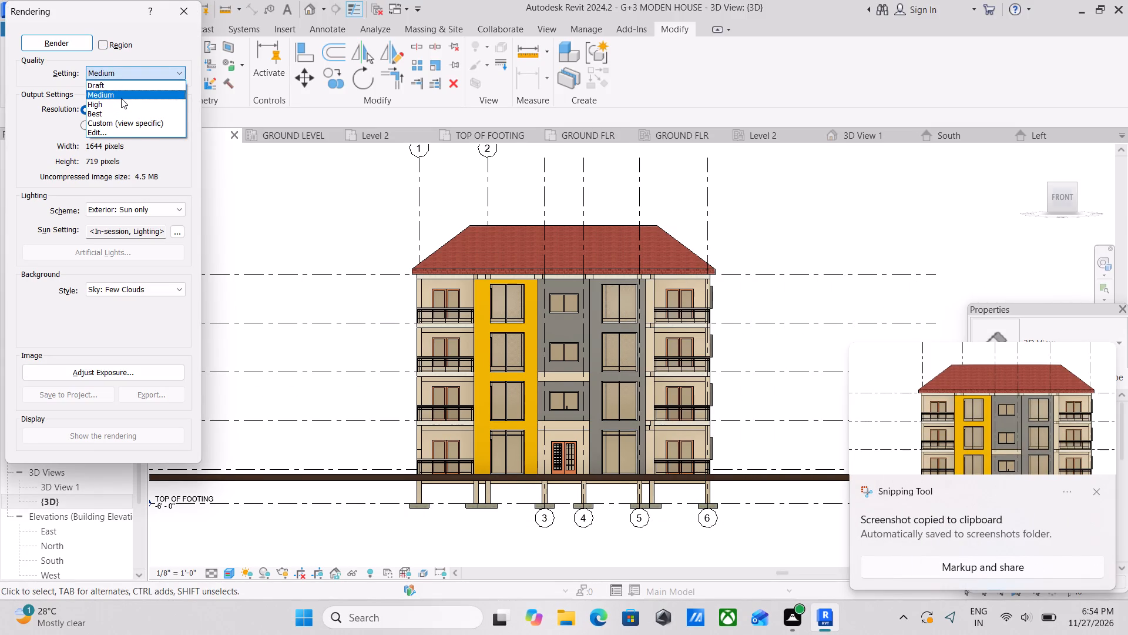
{"action": "left_click", "coordinate": [102, 41]}
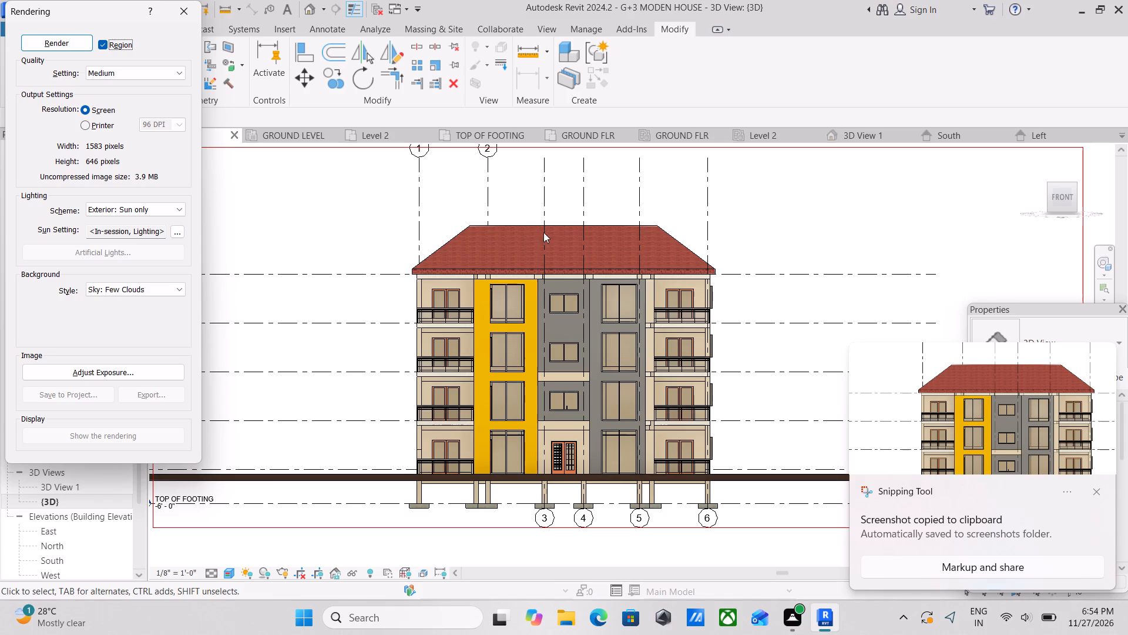
Shrink the render region on all four sides to fit closely around the front facade, from above the roof to just below the ground line.
{"action": "scroll", "coordinate": [557, 242], "scroll_direction": "down", "scroll_amount": 2}
{"action": "middle_click_drag", "start_coordinate": [575, 253], "coordinate": [625, 274]}
{"action": "left_click", "coordinate": [643, 193]}
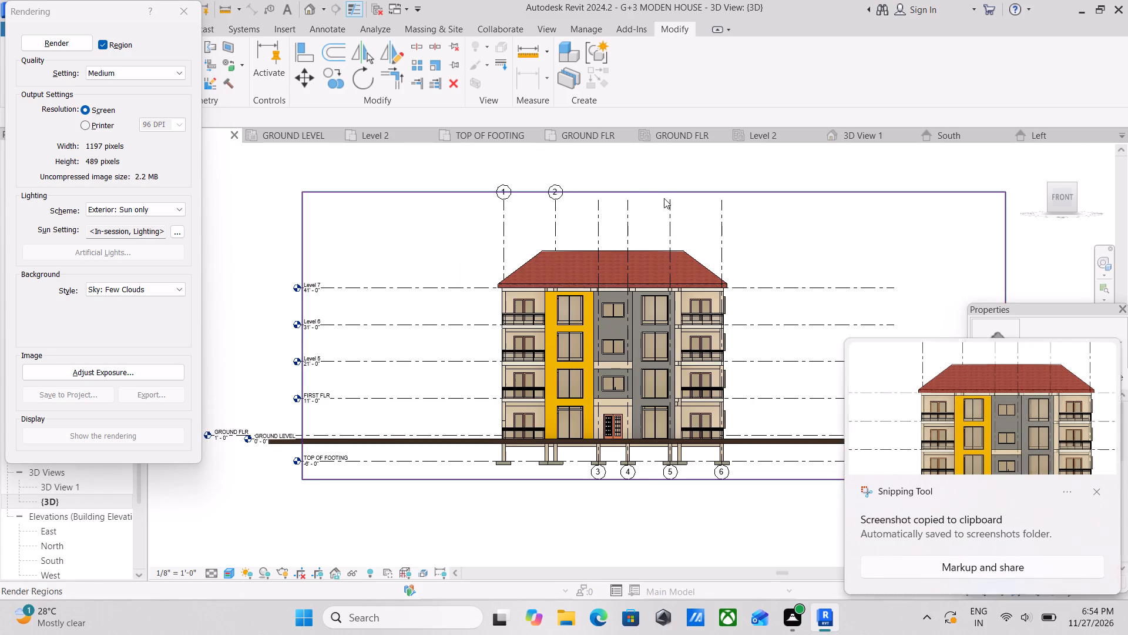
{"action": "left_click_drag", "start_coordinate": [649, 190], "coordinate": [651, 229]}
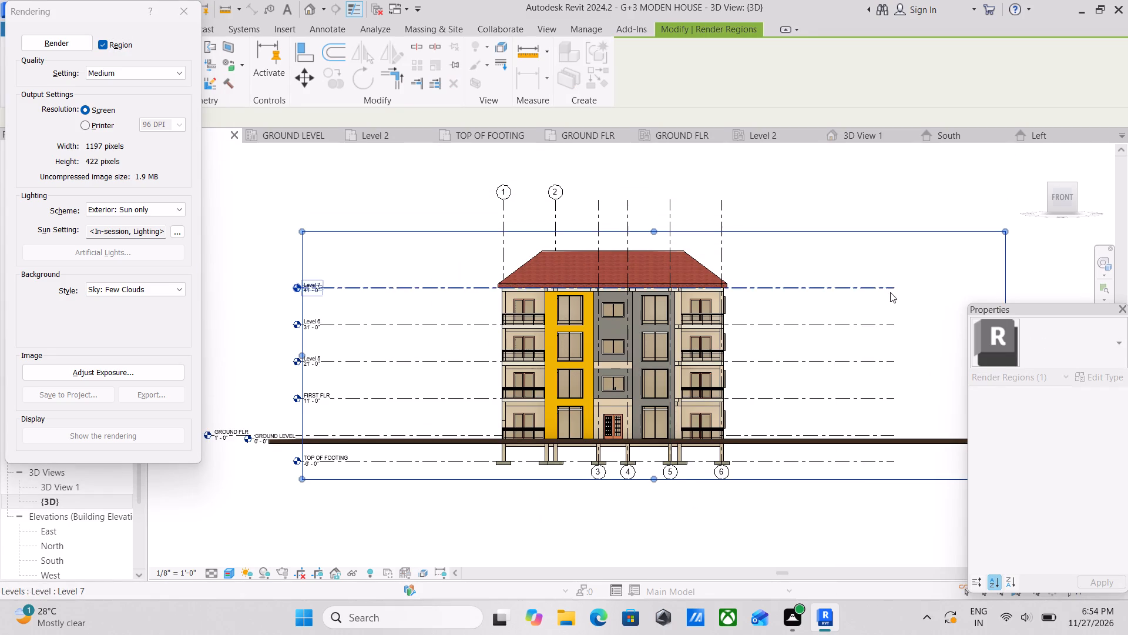
{"action": "middle_click_drag", "start_coordinate": [885, 277], "coordinate": [816, 192]}
{"action": "scroll", "coordinate": [884, 276], "scroll_direction": "down", "scroll_amount": 1}
{"action": "left_click_drag", "start_coordinate": [921, 262], "coordinate": [780, 271]}
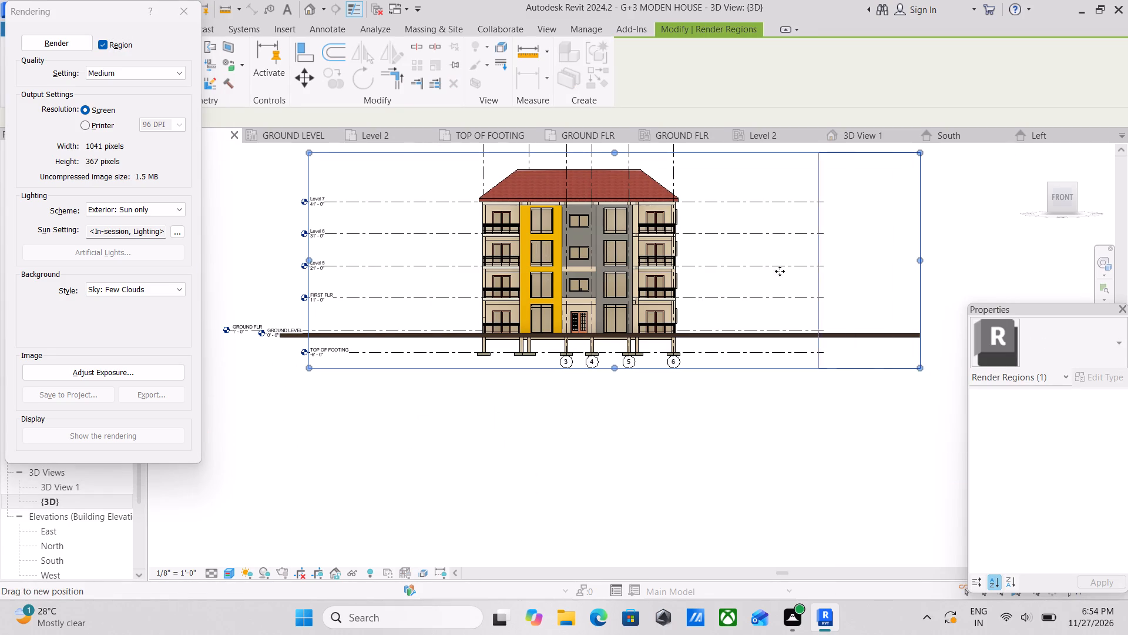
{"action": "left_click_drag", "start_coordinate": [780, 271], "coordinate": [698, 272]}
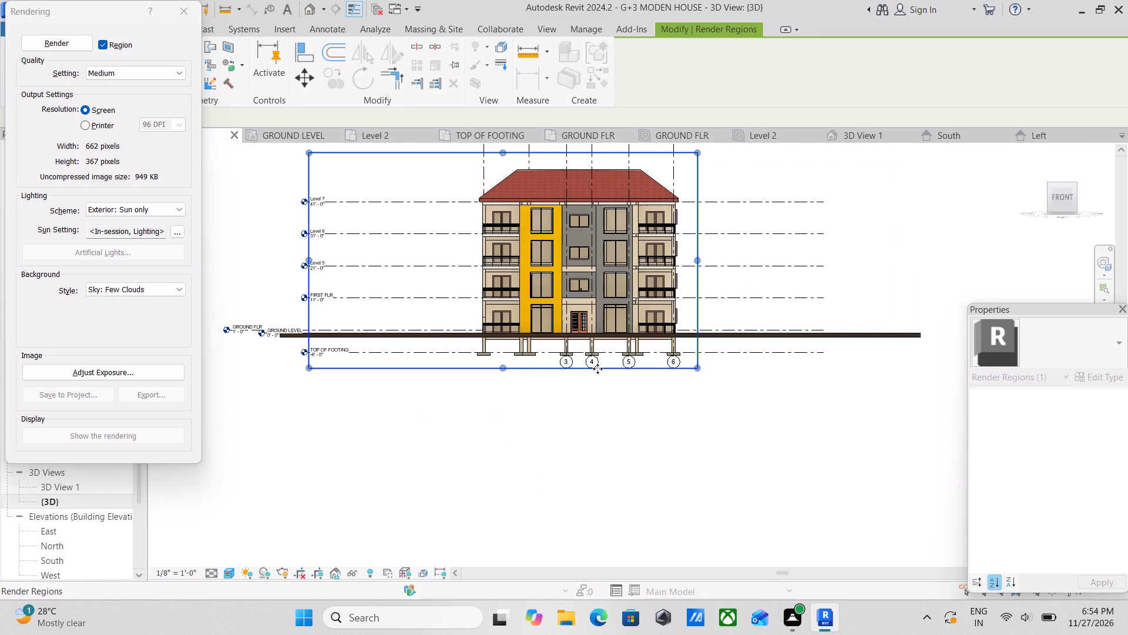
{"action": "left_click_drag", "start_coordinate": [504, 372], "coordinate": [506, 343]}
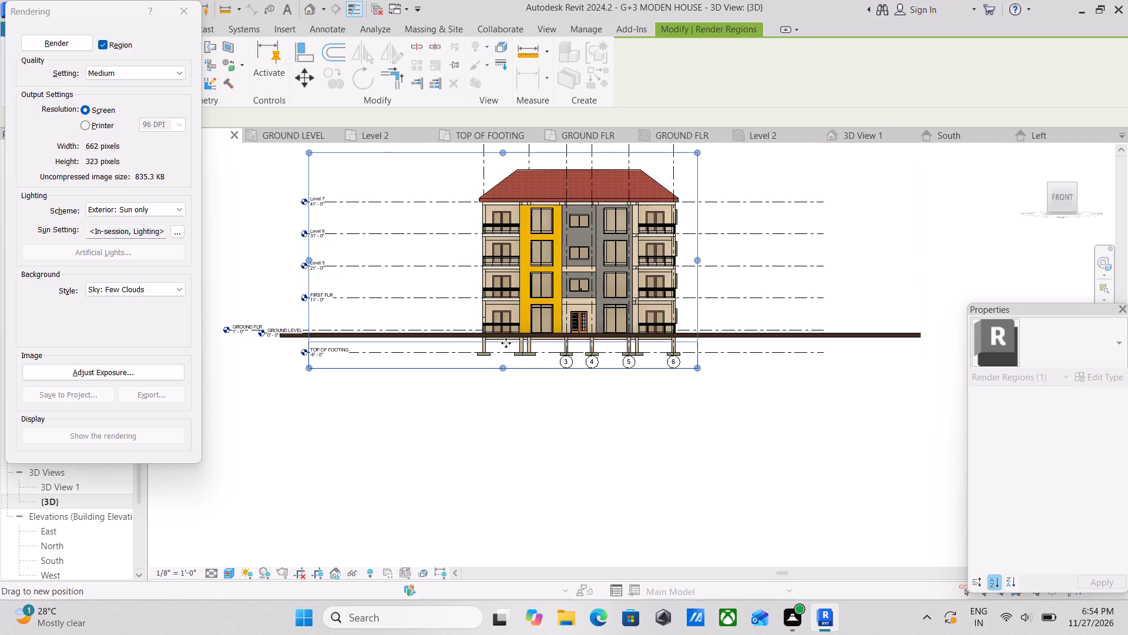
{"action": "left_click_drag", "start_coordinate": [506, 343], "coordinate": [506, 342]}
{"action": "left_click_drag", "start_coordinate": [310, 246], "coordinate": [418, 250]}
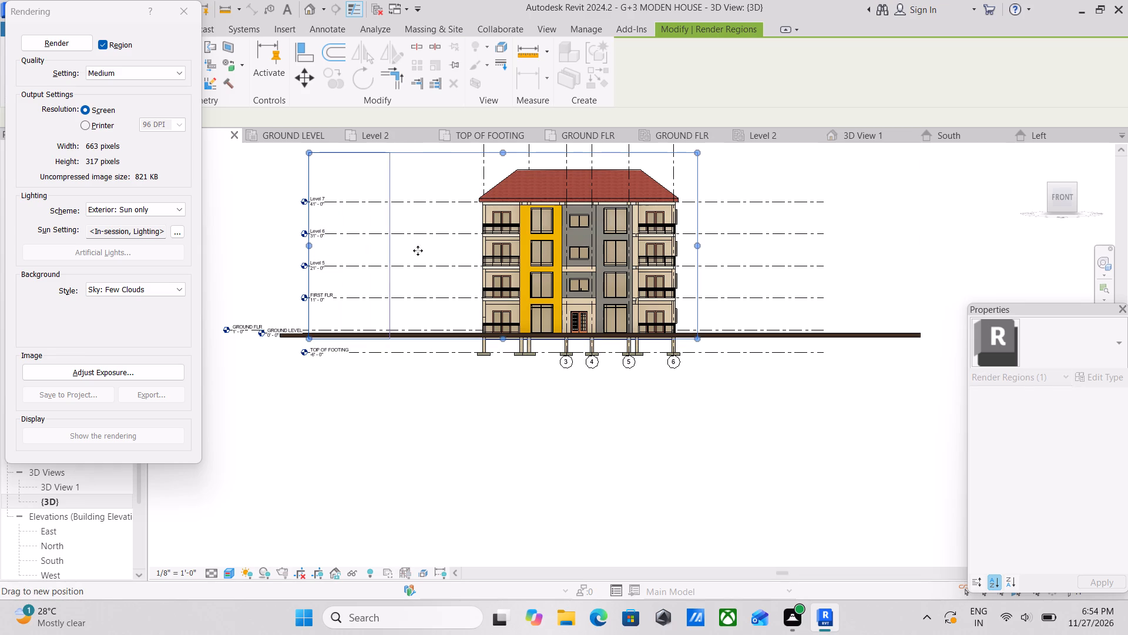
{"action": "left_click_drag", "start_coordinate": [418, 250], "coordinate": [471, 253]}
Render the cropped region of the front facade with the building enlarged in the view.
{"action": "scroll", "coordinate": [540, 250], "scroll_direction": "up", "scroll_amount": 3}
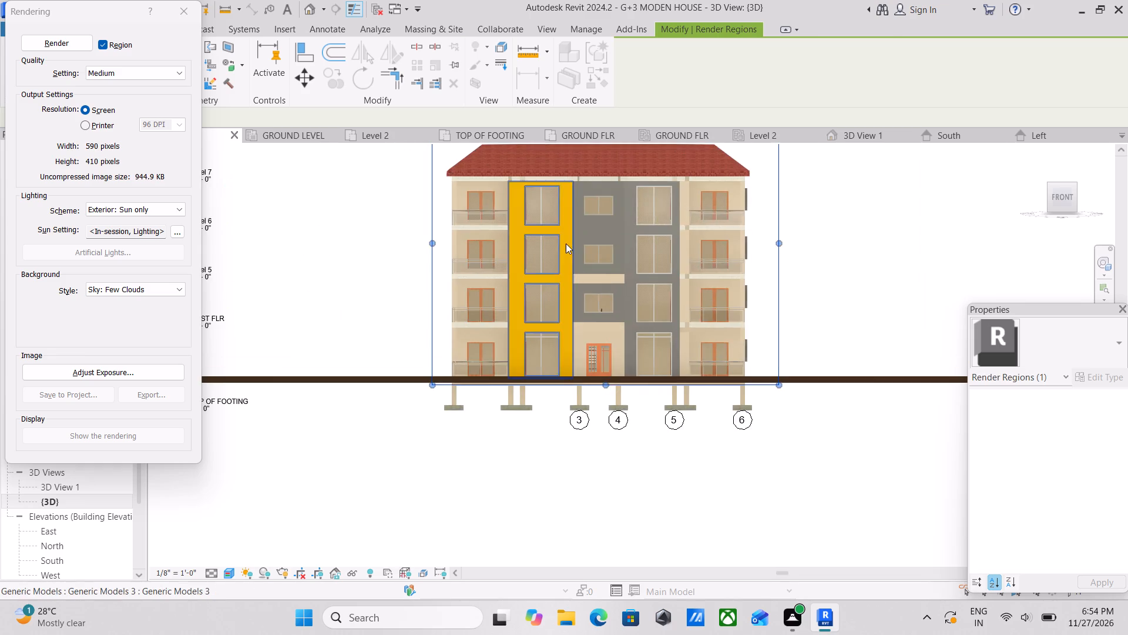
{"action": "scroll", "coordinate": [566, 243], "scroll_direction": "up", "scroll_amount": 1}
{"action": "middle_click_drag", "start_coordinate": [566, 243], "coordinate": [559, 320]}
{"action": "left_click", "coordinate": [46, 36]}
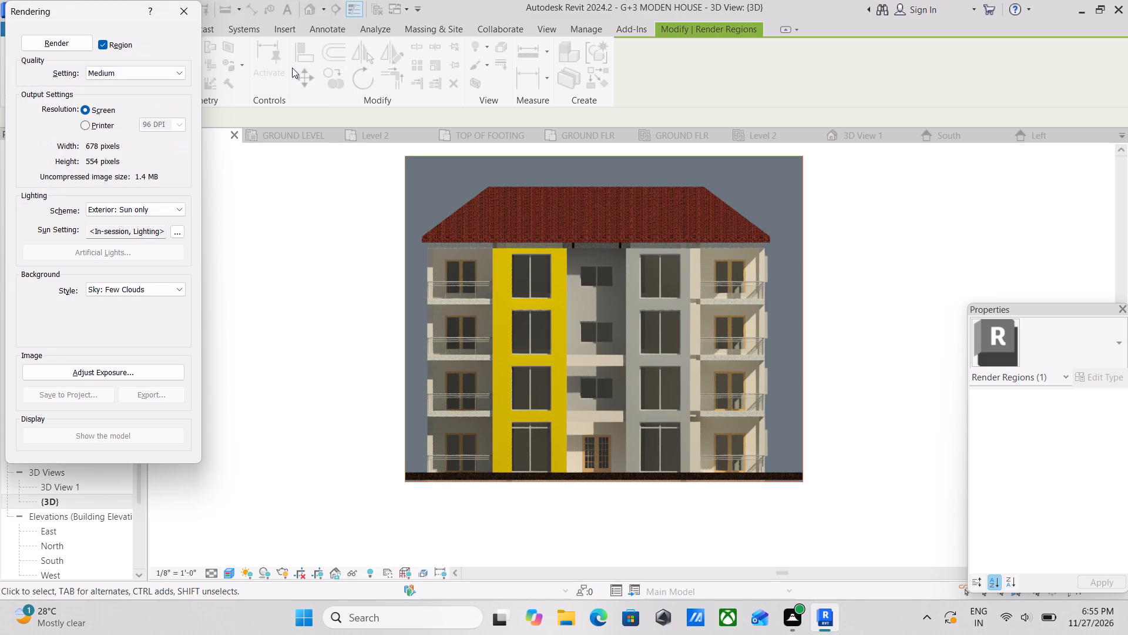
Take a rectangular screenshot of the rendered front facade and close the rendering settings.
{"action": "key", "text": "shift+super+s"}
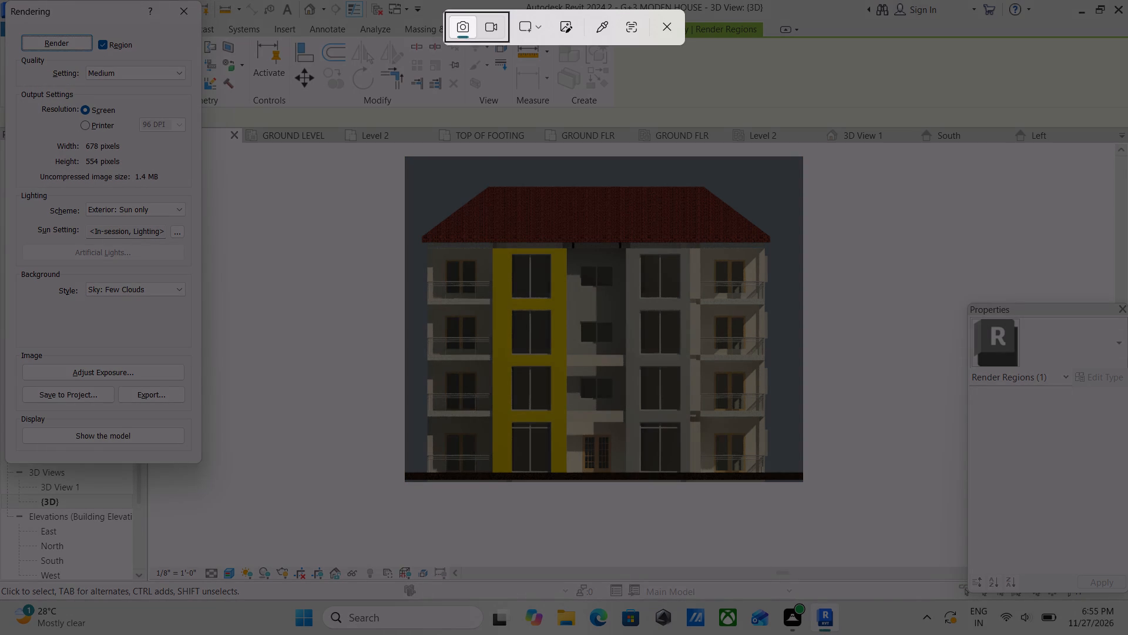
{"action": "left_click_drag", "start_coordinate": [394, 149], "coordinate": [804, 482]}
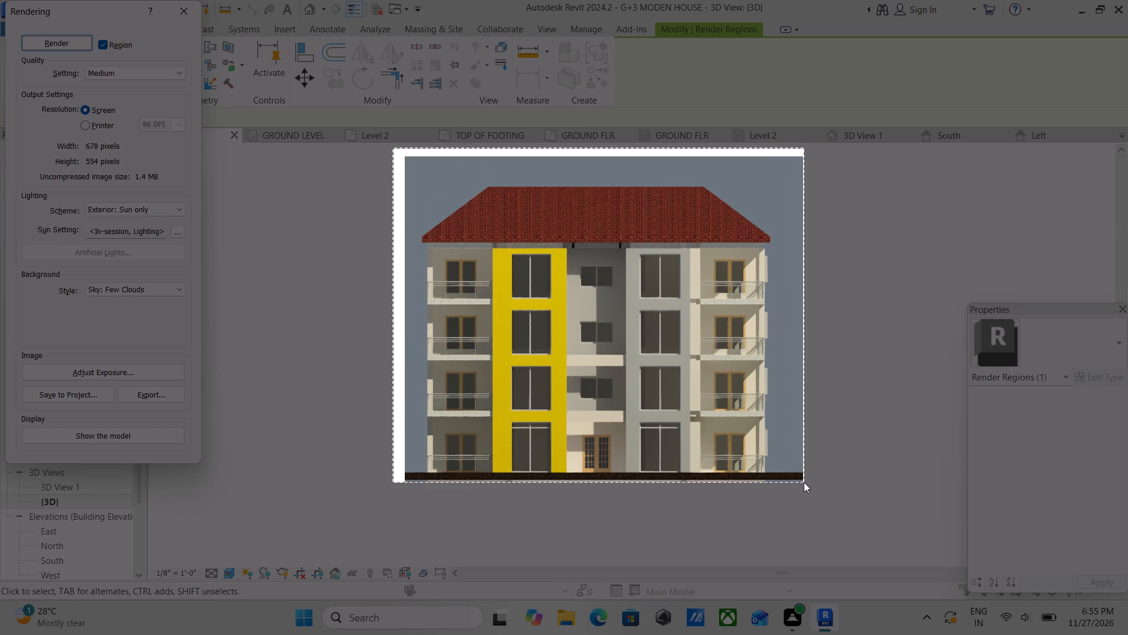
{"action": "left_click_drag", "start_coordinate": [804, 482], "coordinate": [809, 487]}
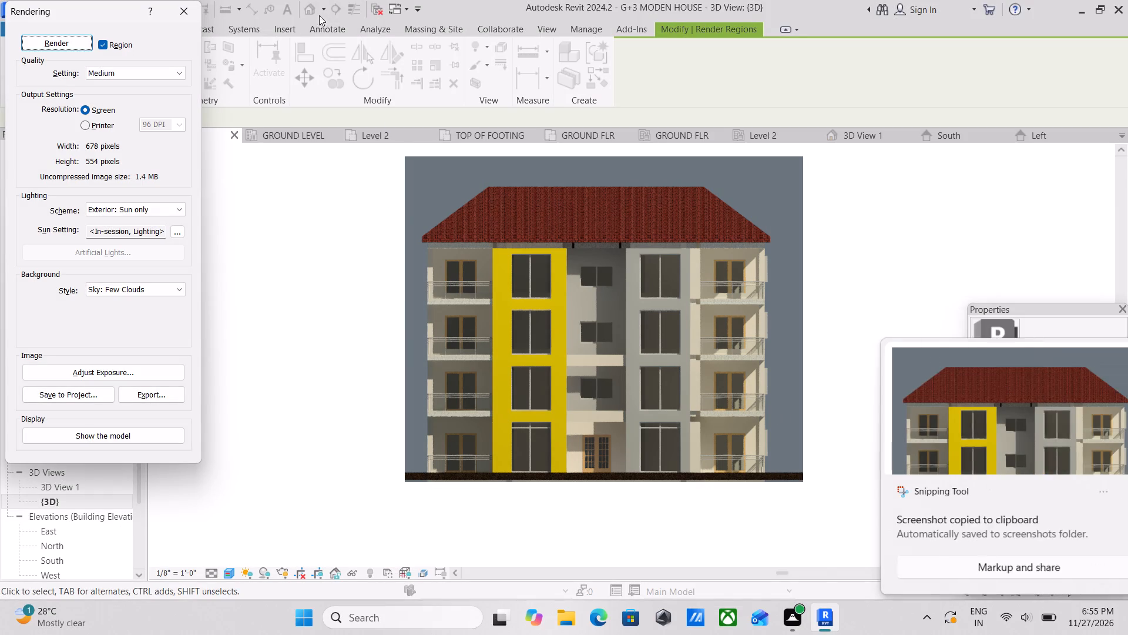
{"action": "left_click", "coordinate": [190, 7]}
Save the project with the front facade shown in the 3D view.
{"action": "scroll", "coordinate": [594, 337], "scroll_direction": "up", "scroll_amount": 1}
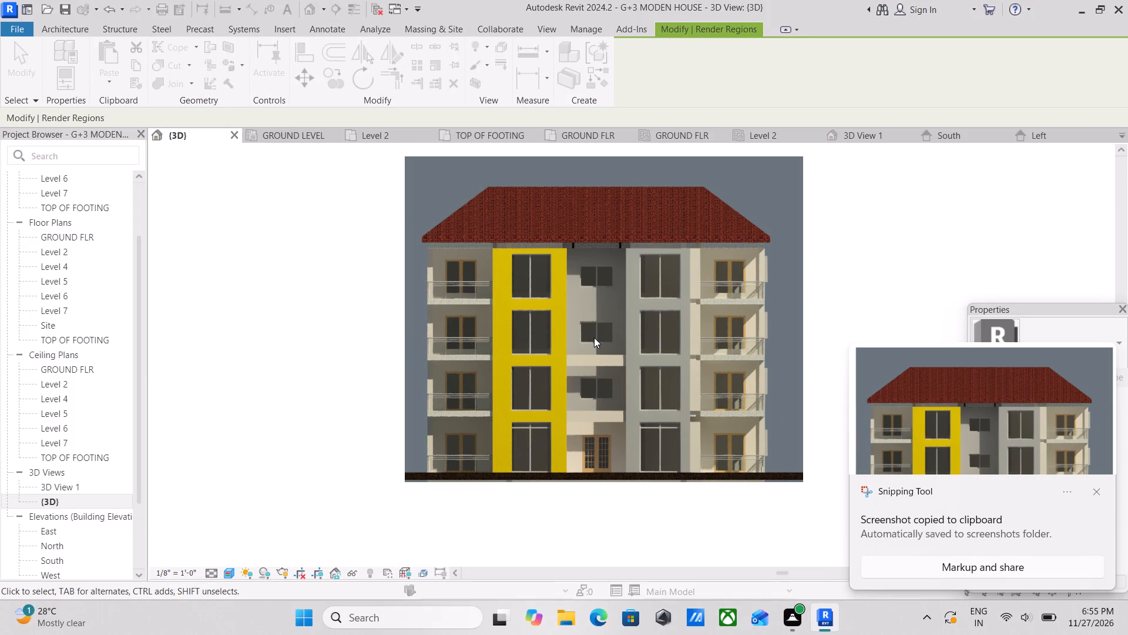
{"action": "key", "text": "ctrl+s"}
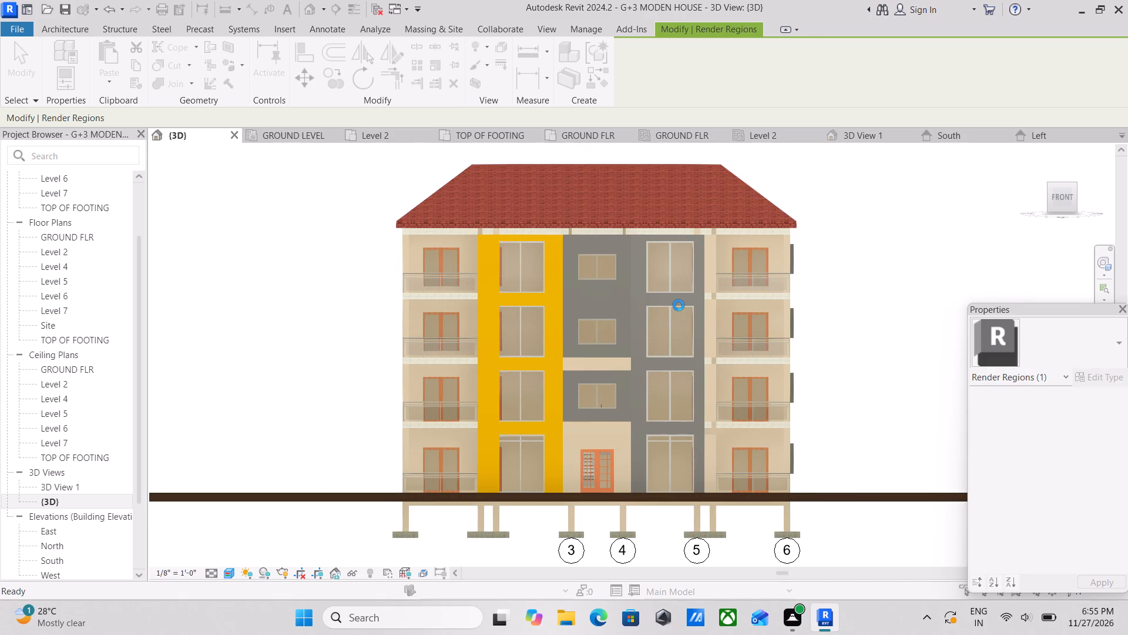
{"action": "scroll", "coordinate": [687, 303], "scroll_direction": "down", "scroll_amount": 1}
{"action": "scroll", "coordinate": [450, 279], "scroll_direction": "up", "scroll_amount": 3}
{"action": "scroll", "coordinate": [372, 263], "scroll_direction": "down", "scroll_amount": 1}
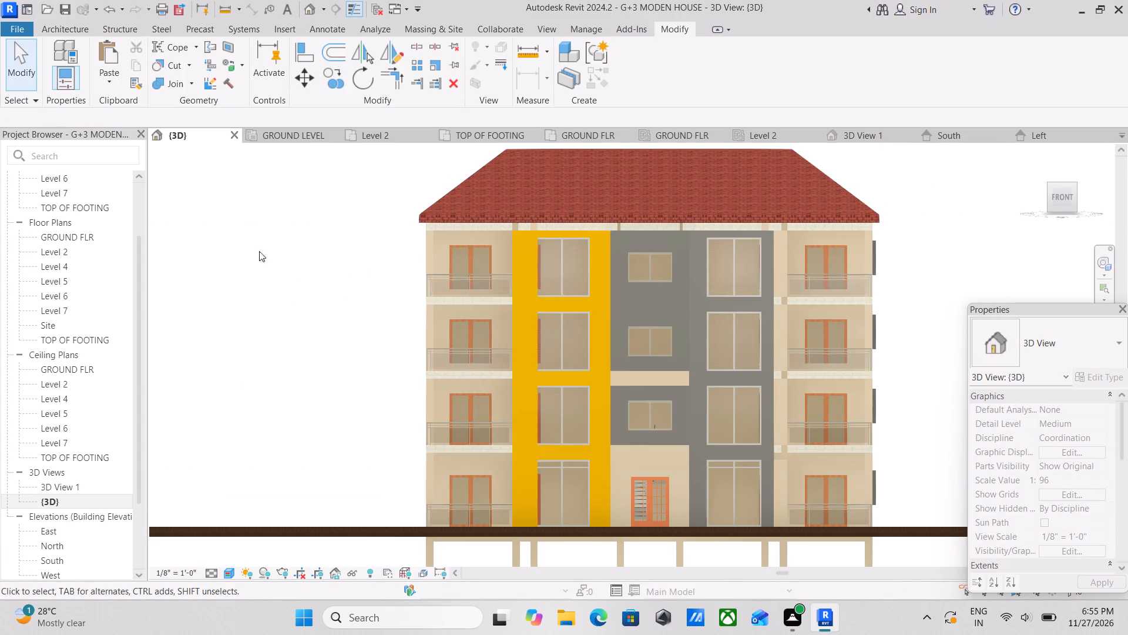
Save the project as a Revit project file named G+3 MODEN HOUSE.rvt on the Desktop.
{"action": "left_click", "coordinate": [19, 28]}
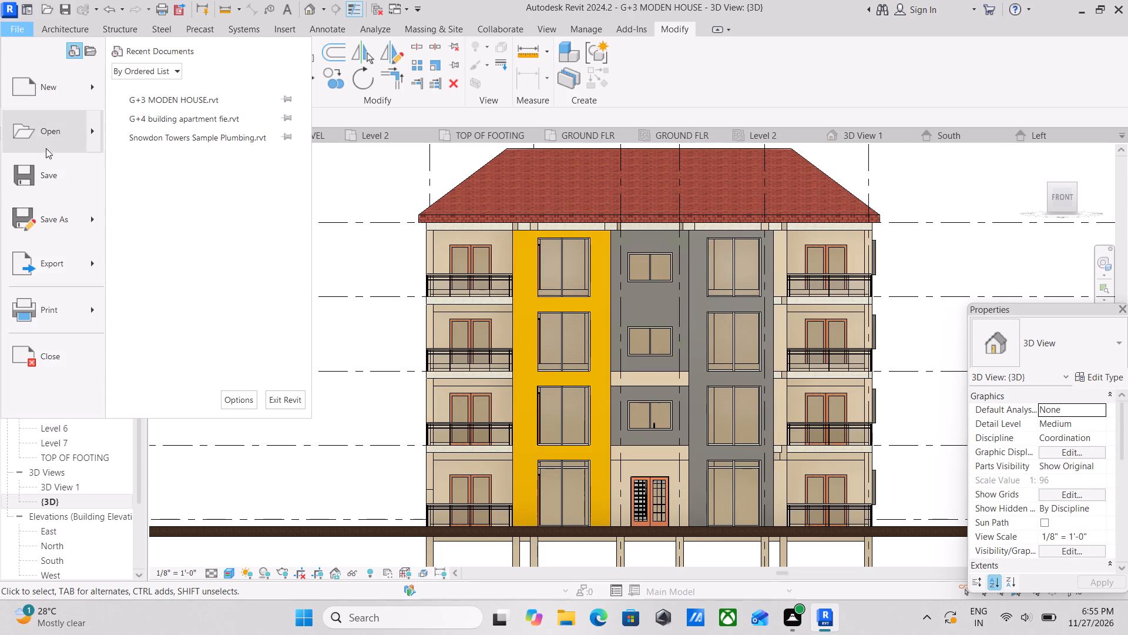
{"action": "left_click", "coordinate": [89, 220]}
{"action": "left_click", "coordinate": [237, 159]}
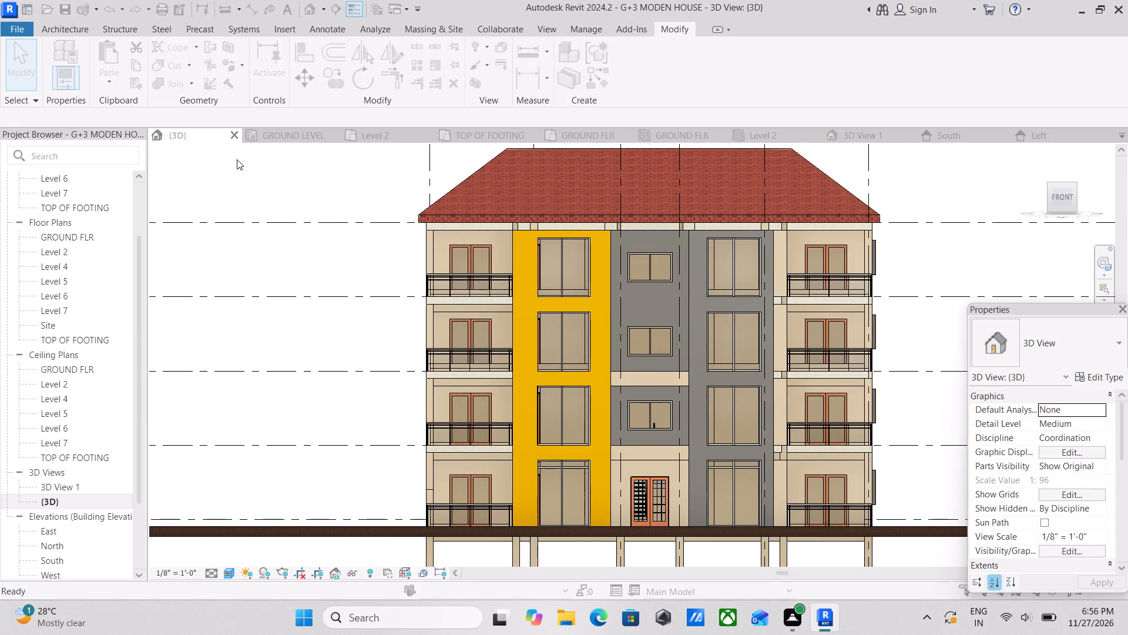
{"action": "scroll", "coordinate": [407, 327], "scroll_direction": "down", "scroll_amount": 2}
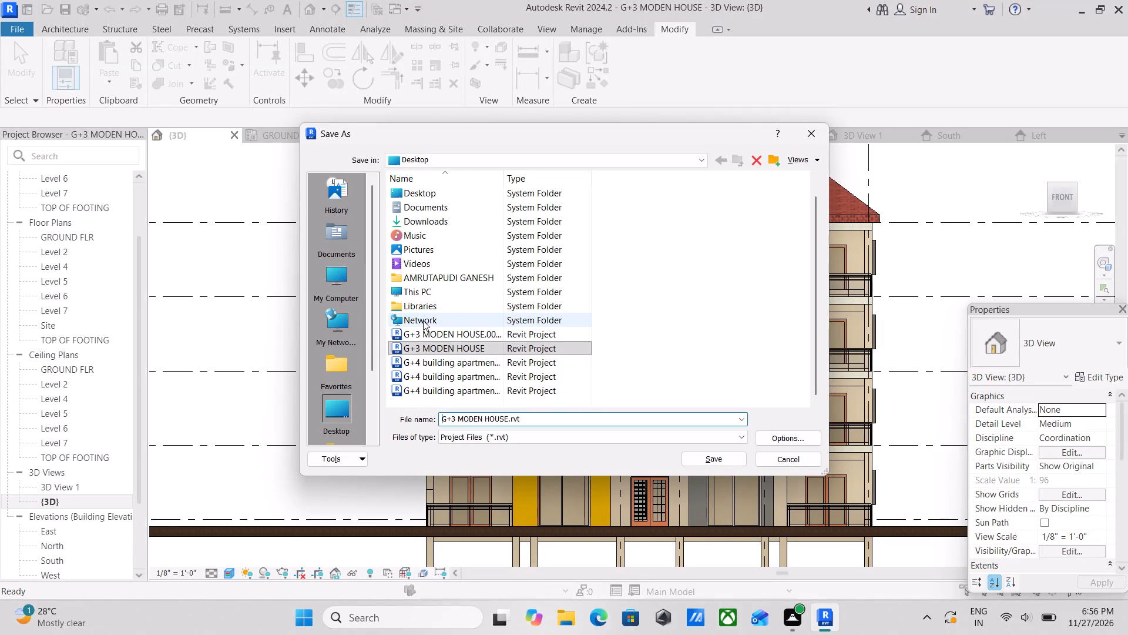
{"action": "left_click", "coordinate": [715, 458]}
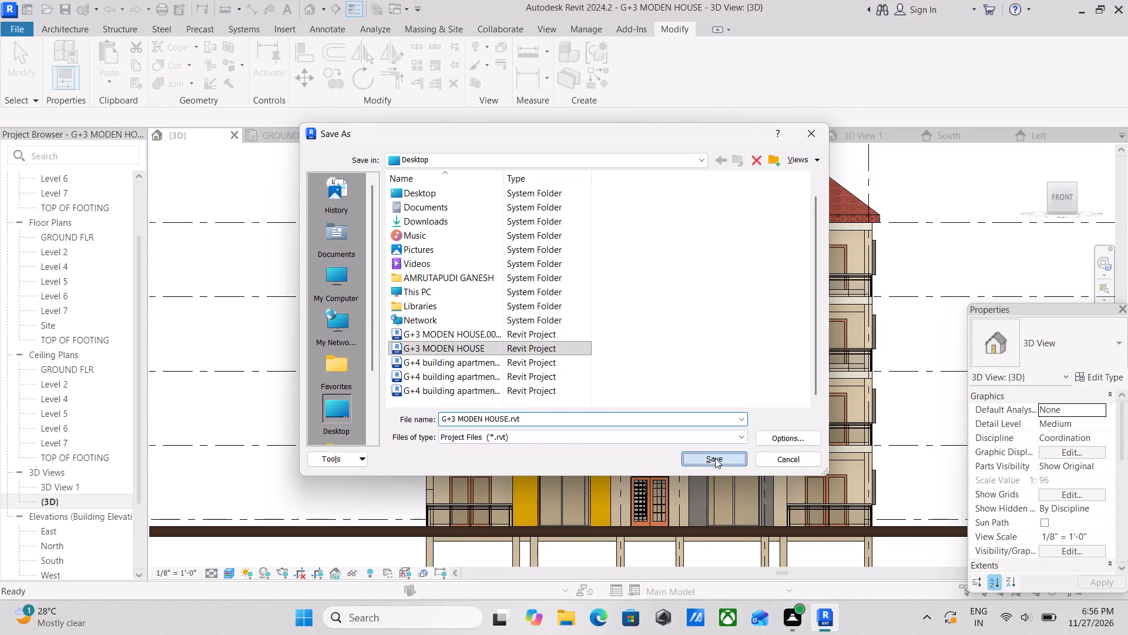